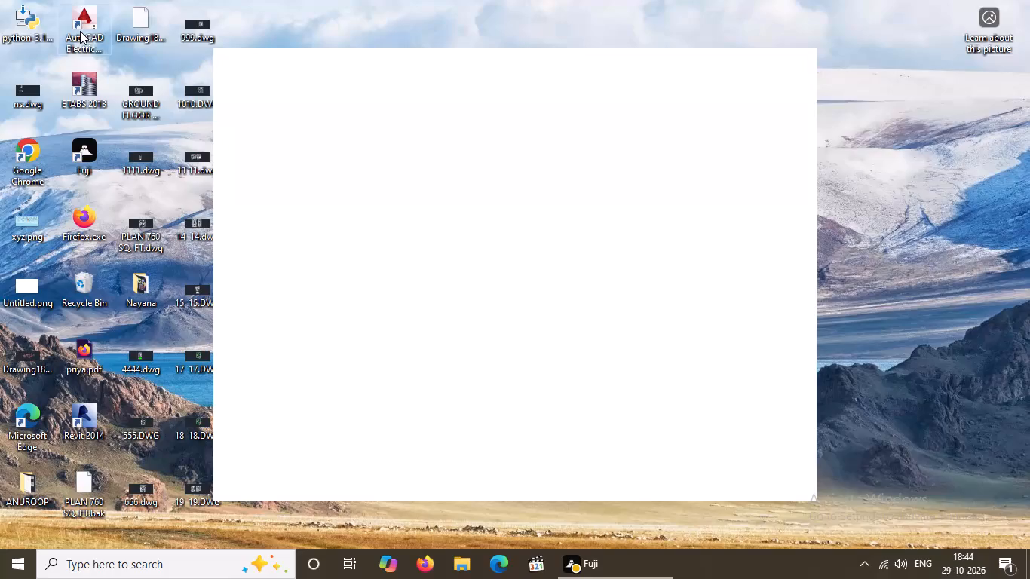
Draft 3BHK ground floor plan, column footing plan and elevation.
Launch AutoCAD Electrical from the desktop.
double_click(81, 34)
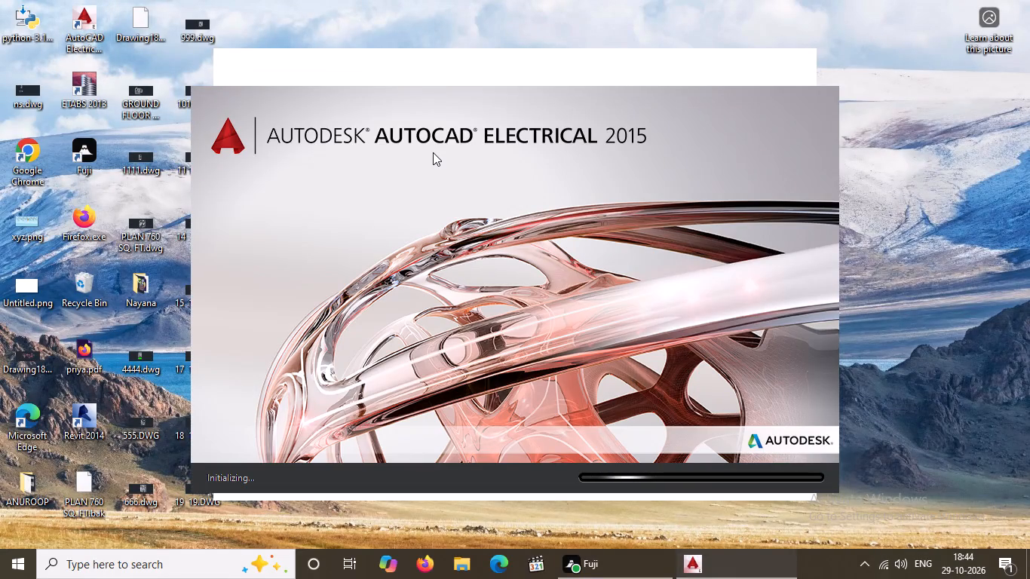
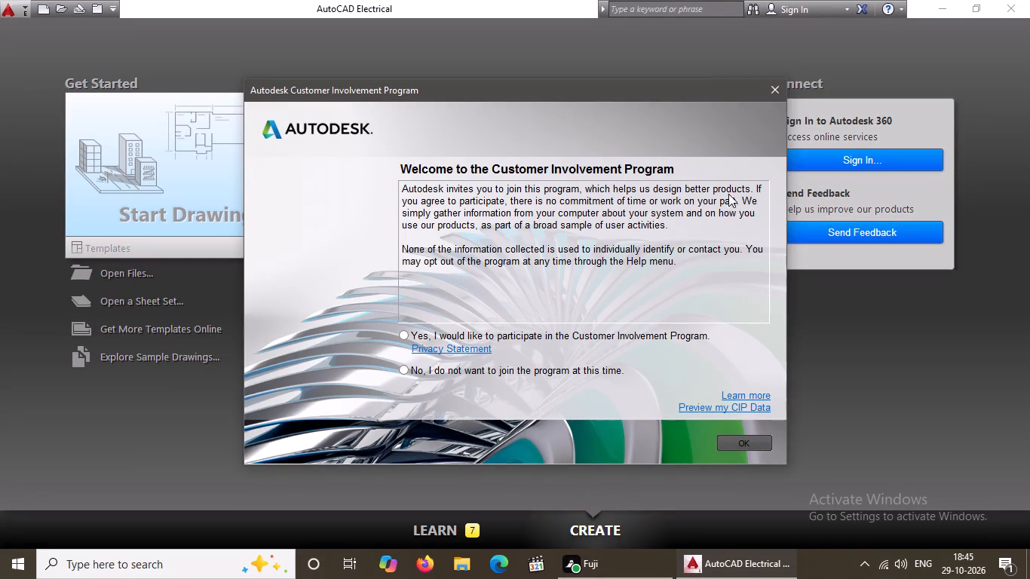
Dismiss the Customer Involvement Program invitation without choosing a participation option.
click(742, 443)
click(774, 95)
Start a new drawing from the Get Started area of the welcome screen.
click(156, 222)
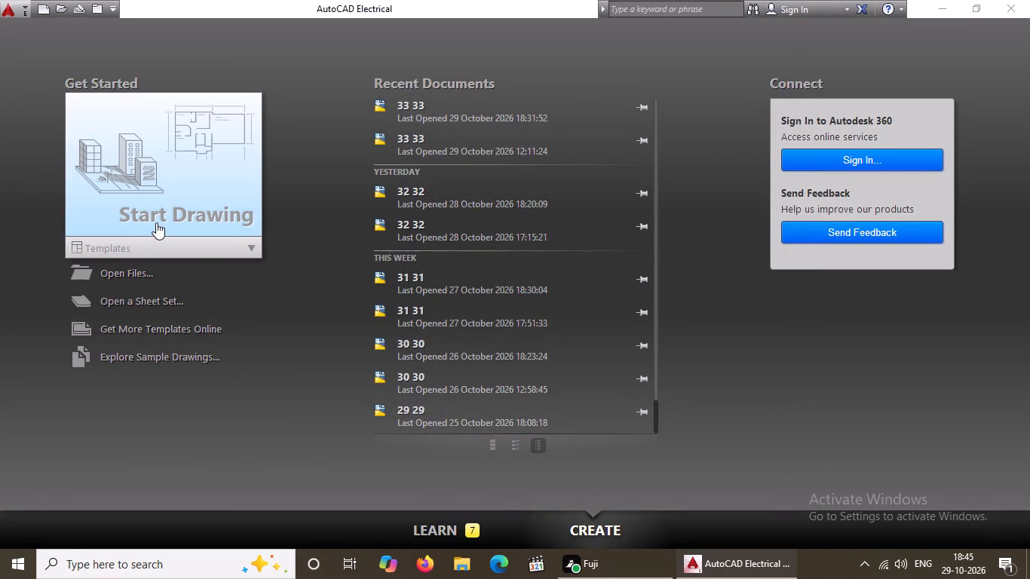
click(228, 195)
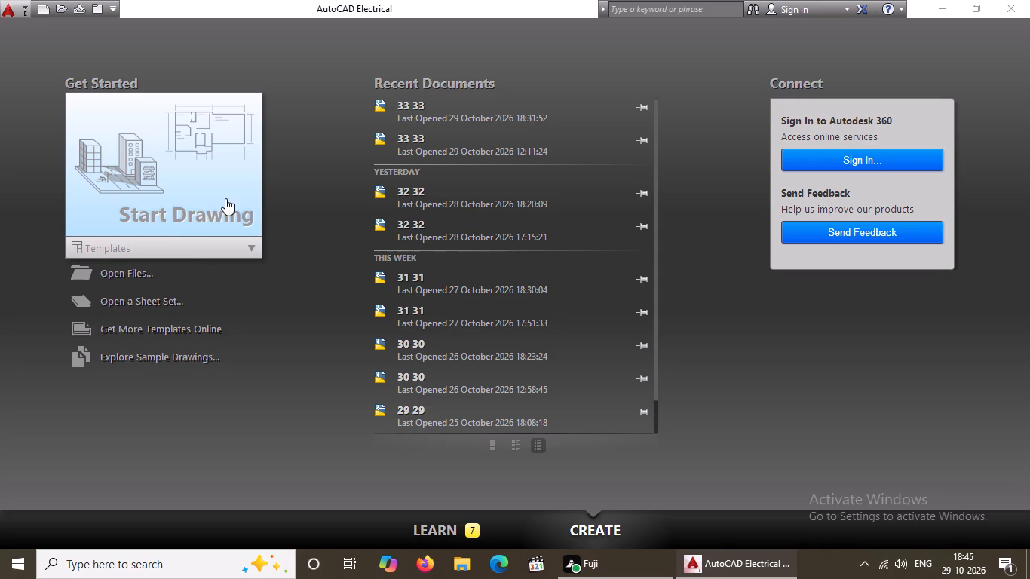
click(249, 244)
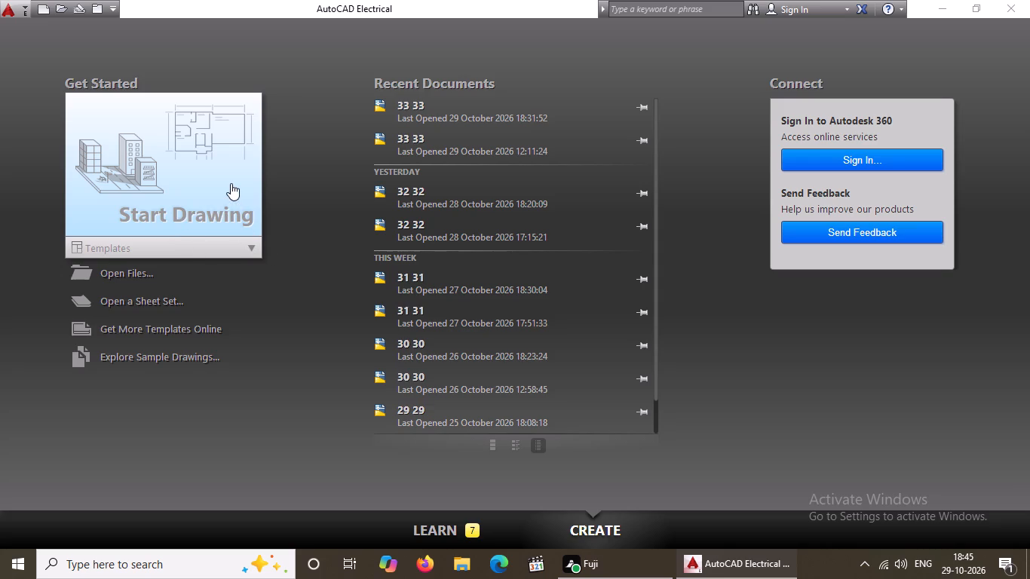
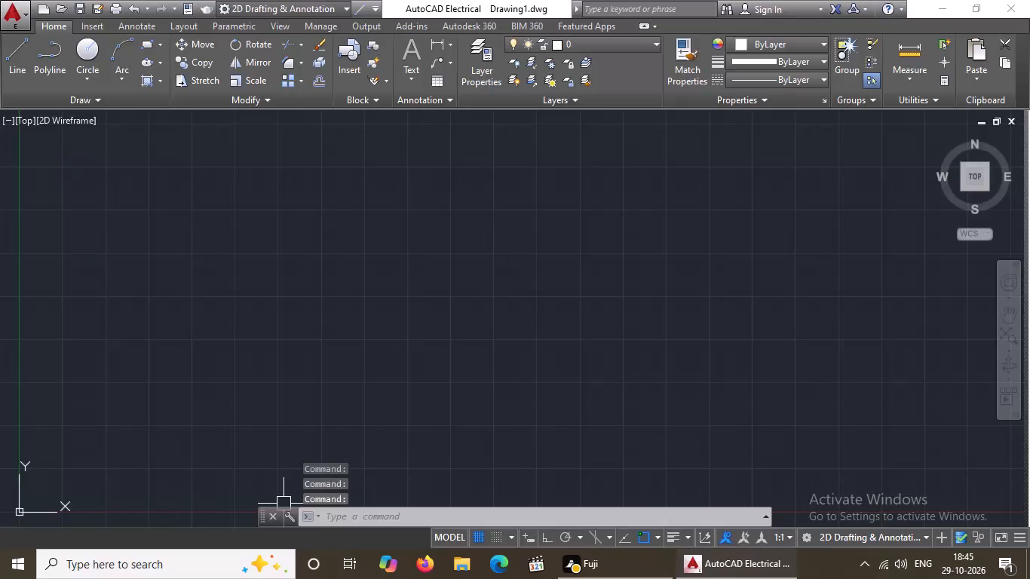
Turn on command log file recording for the new drawing with the LOGFILEON command.
click(364, 510)
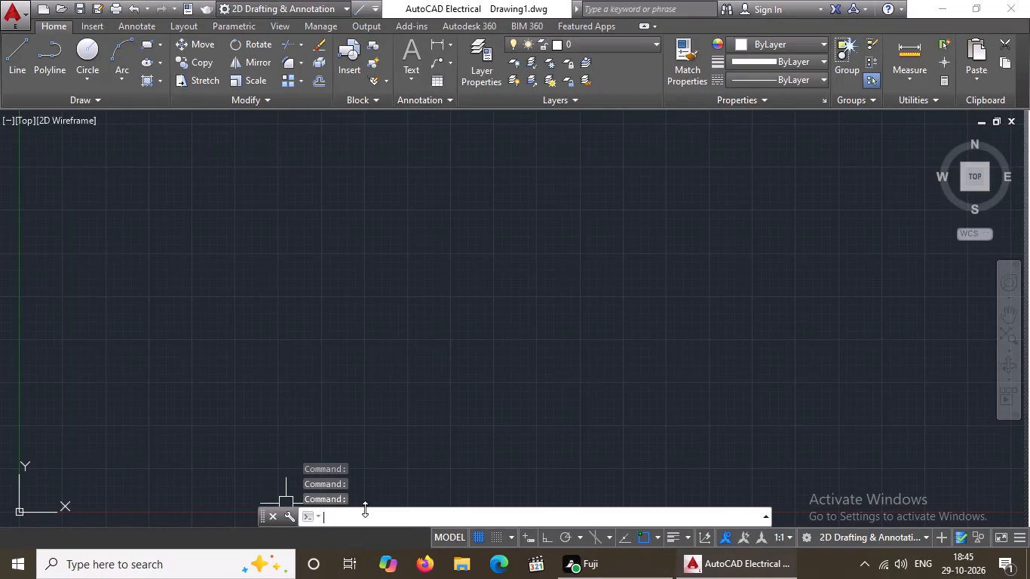
text(lo)
text(gfileon)
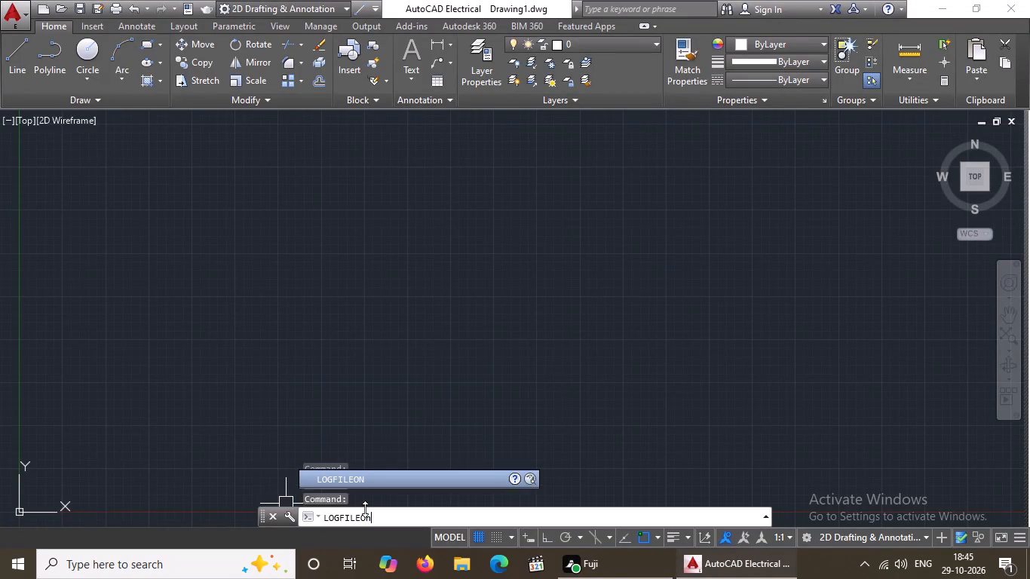
click(376, 497)
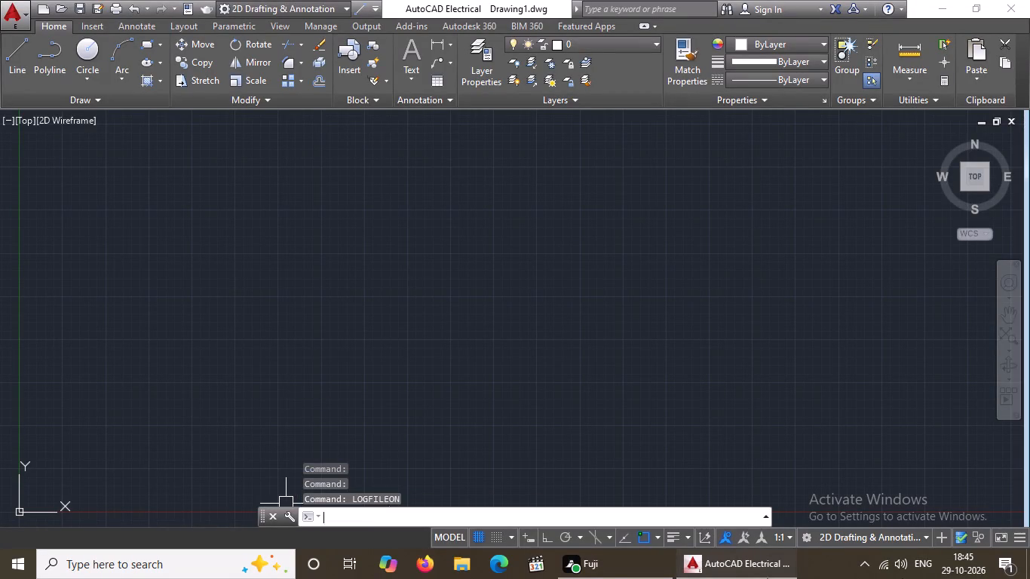
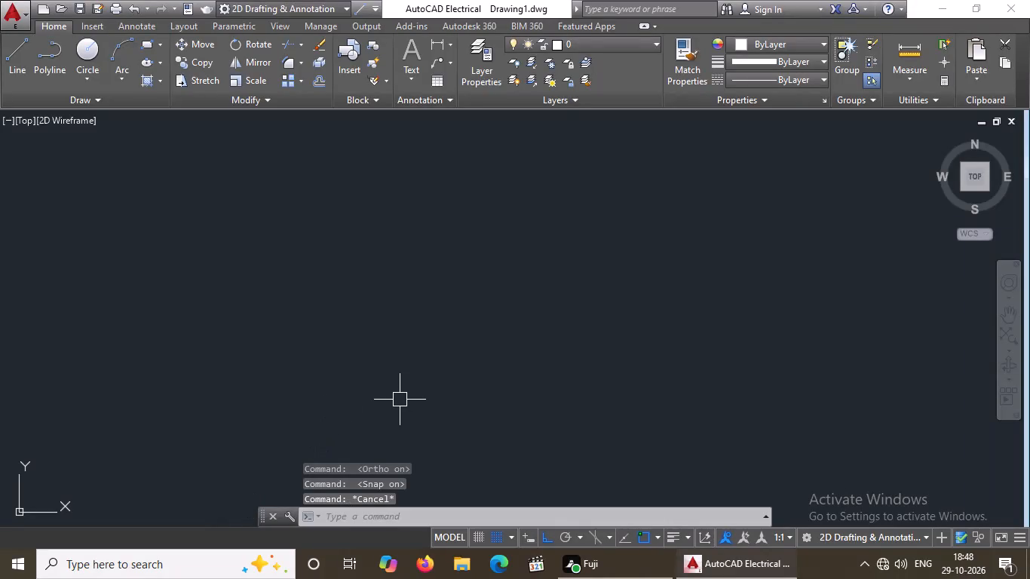
Turn off the UCS icon in the drawing area using the UCSICON command.
text(uc)
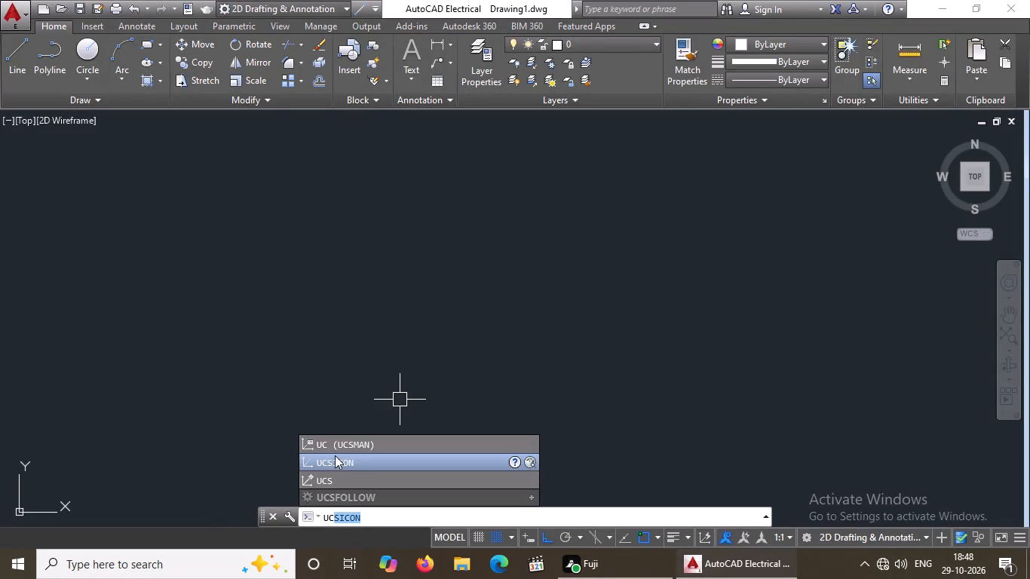
click(358, 463)
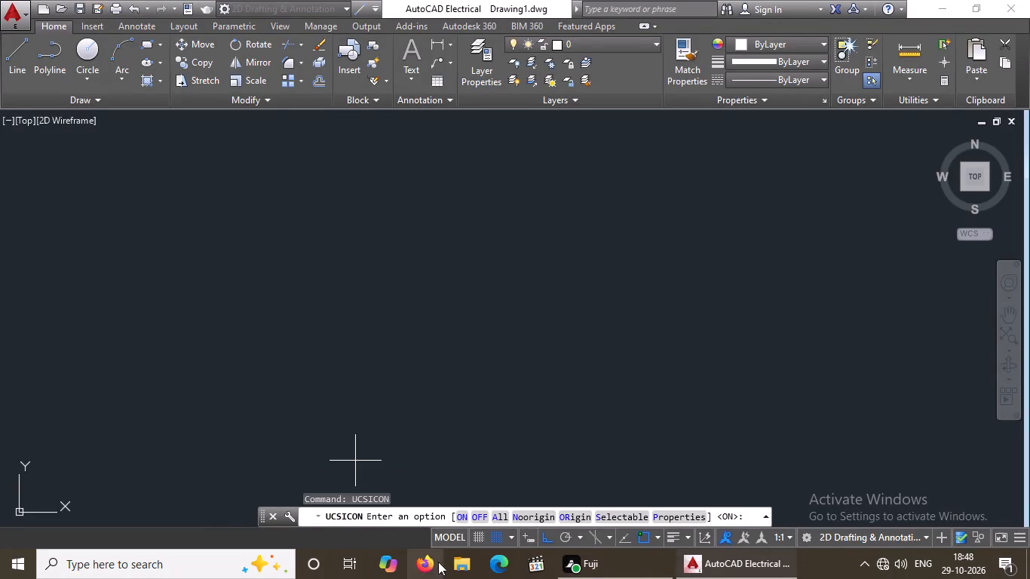
key(o)
text(fdf)
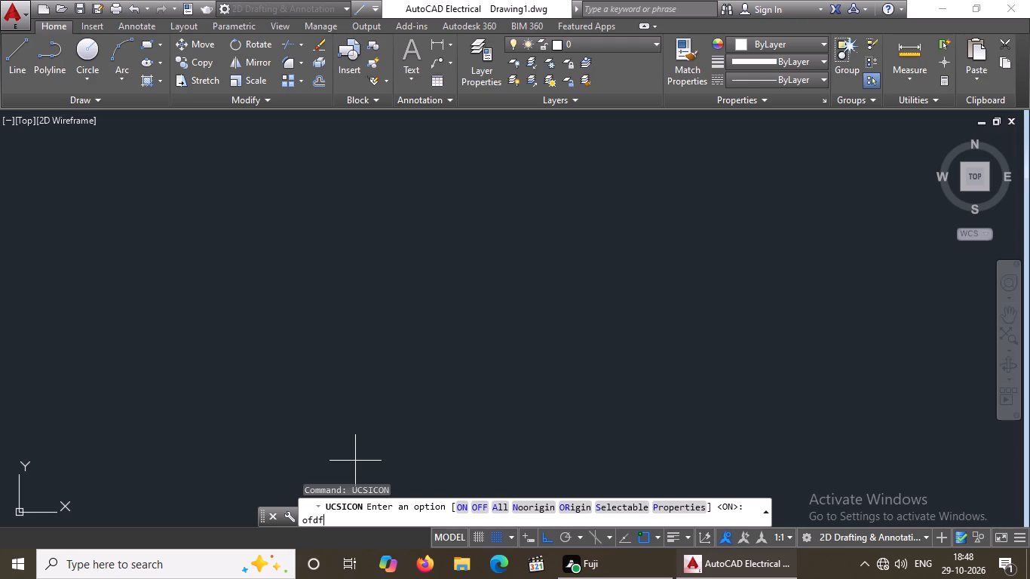
key(BackSpace)
key(BackSpace)
key(BackSpace)
key(BackSpace)
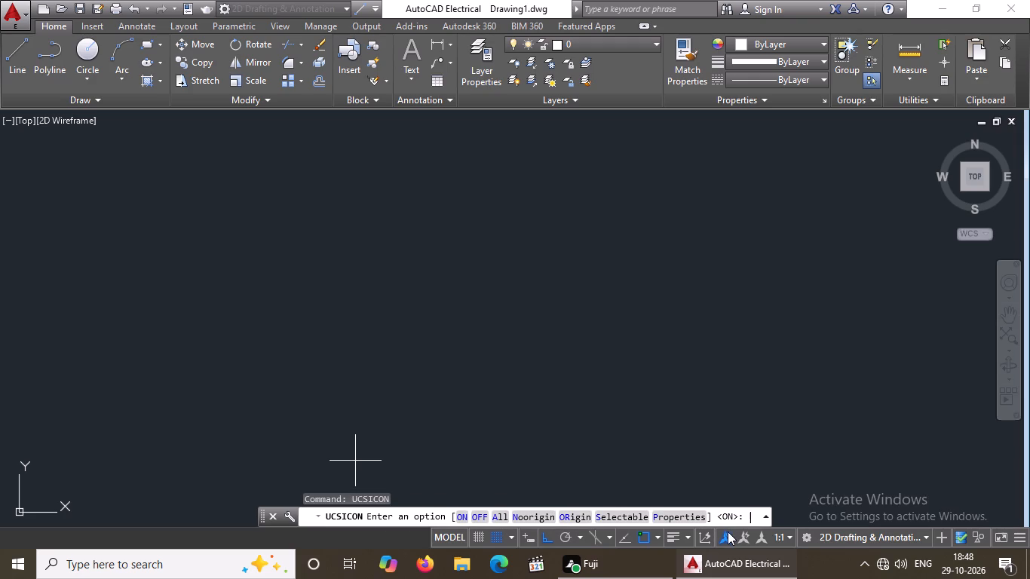
key(o)
text(ff)
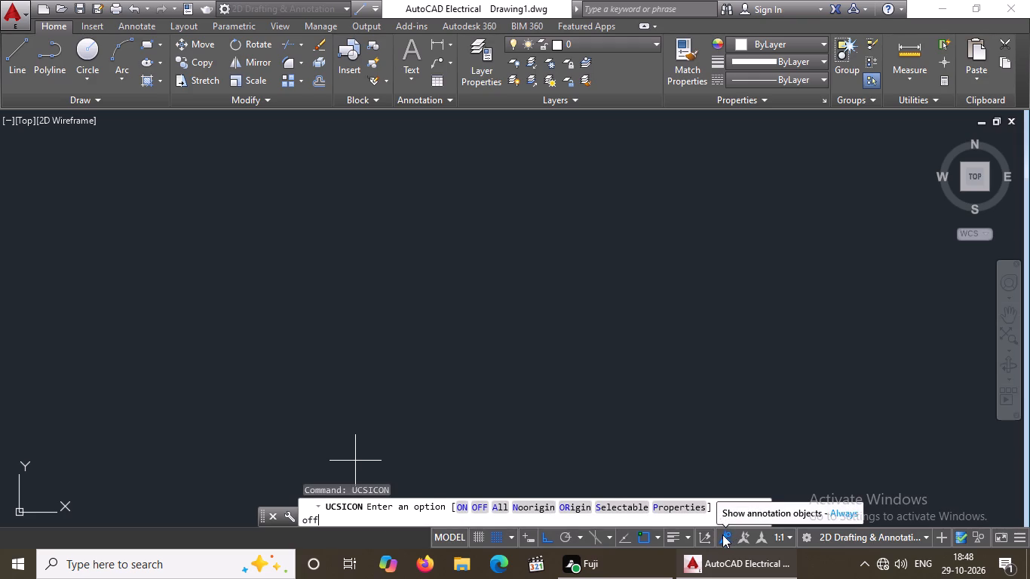
key(Return)
scroll(399, 375, down, 4)
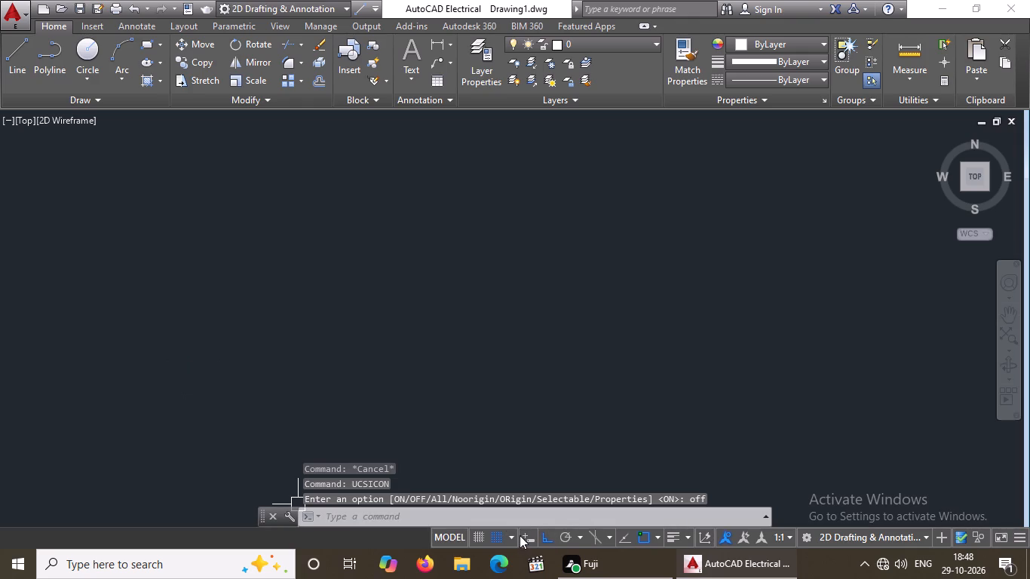
Set the drafting aids to snap mode off, grid display off and Ortho mode on.
double_click(497, 539)
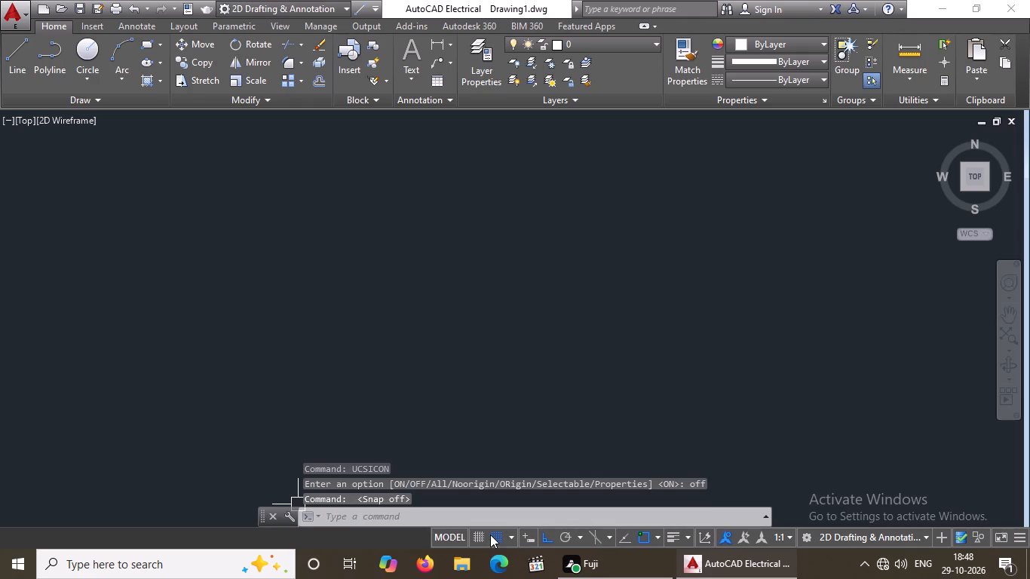
click(478, 534)
click(476, 536)
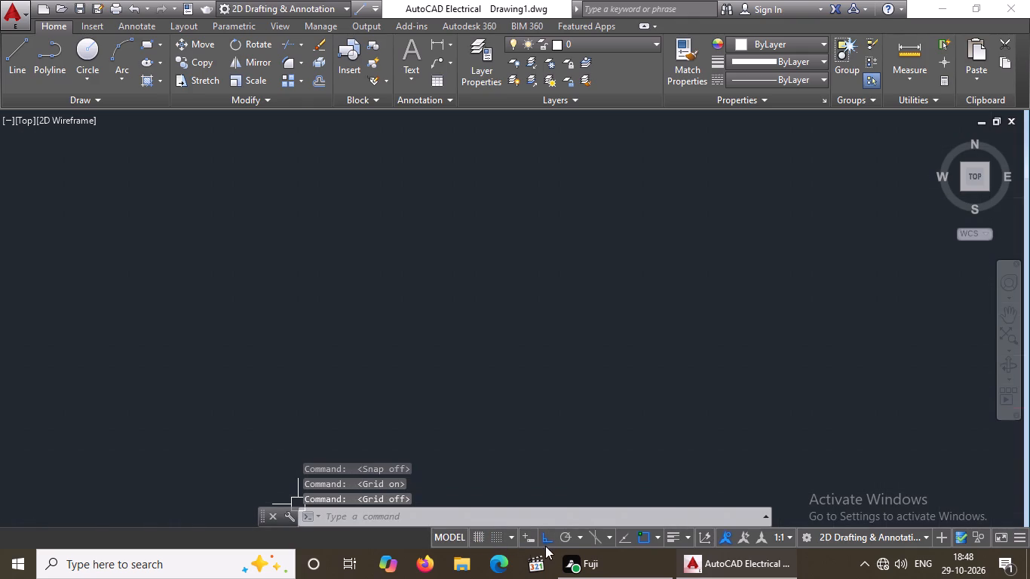
click(545, 536)
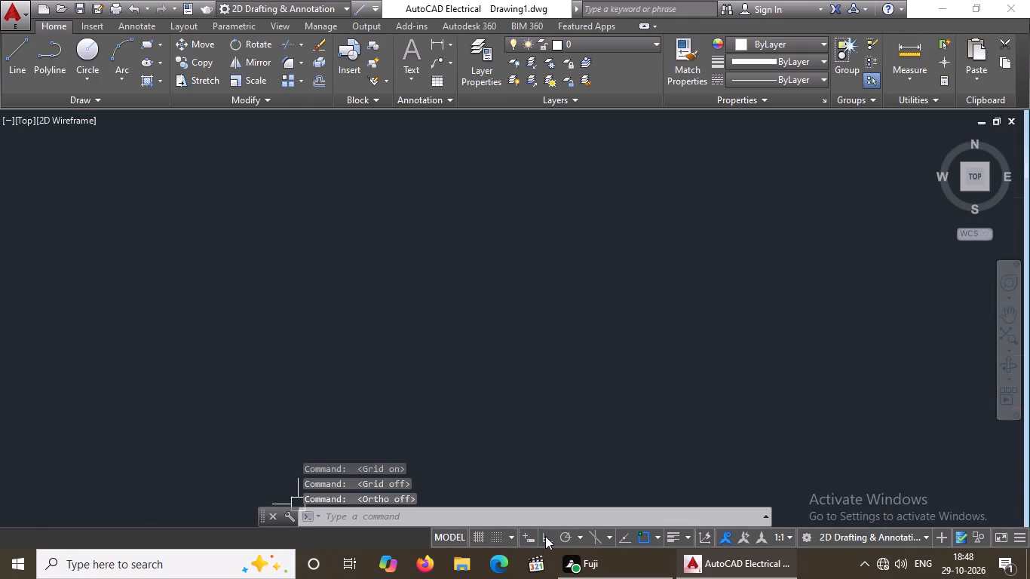
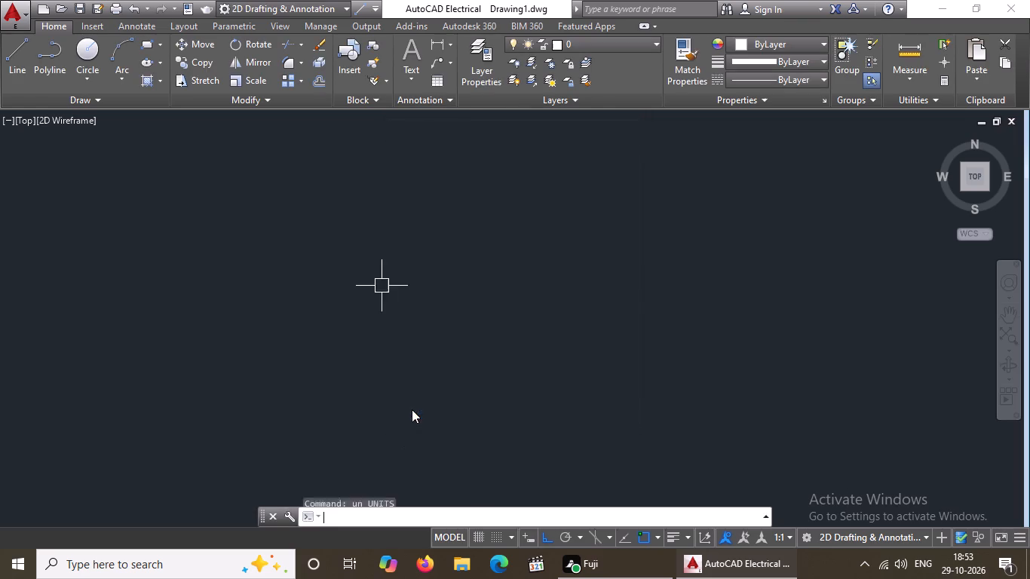
Set the Standard dimension style's linear units to Architectural with a precision of 0'-0 1/2".
text(d)
key(space)
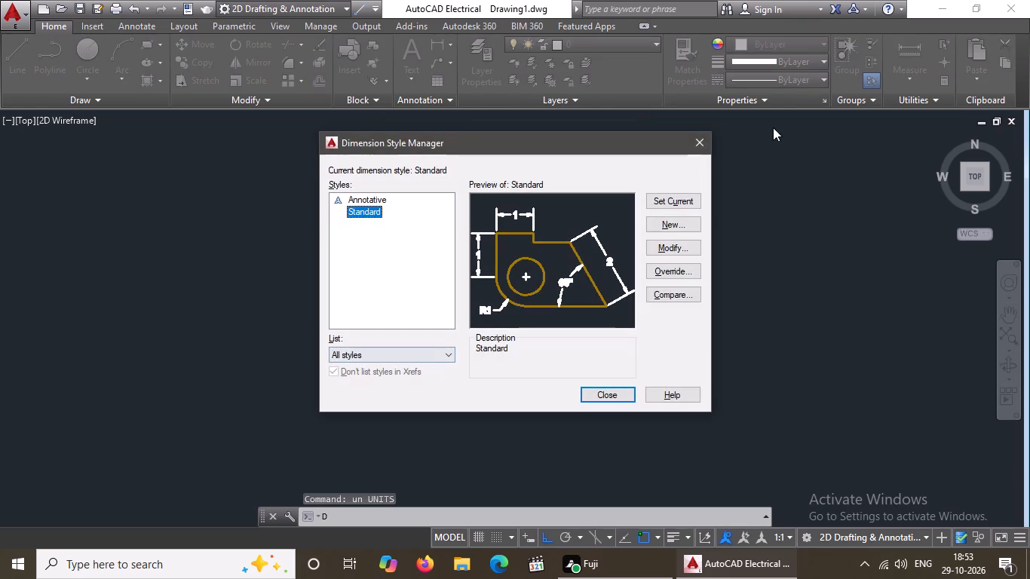
click(673, 244)
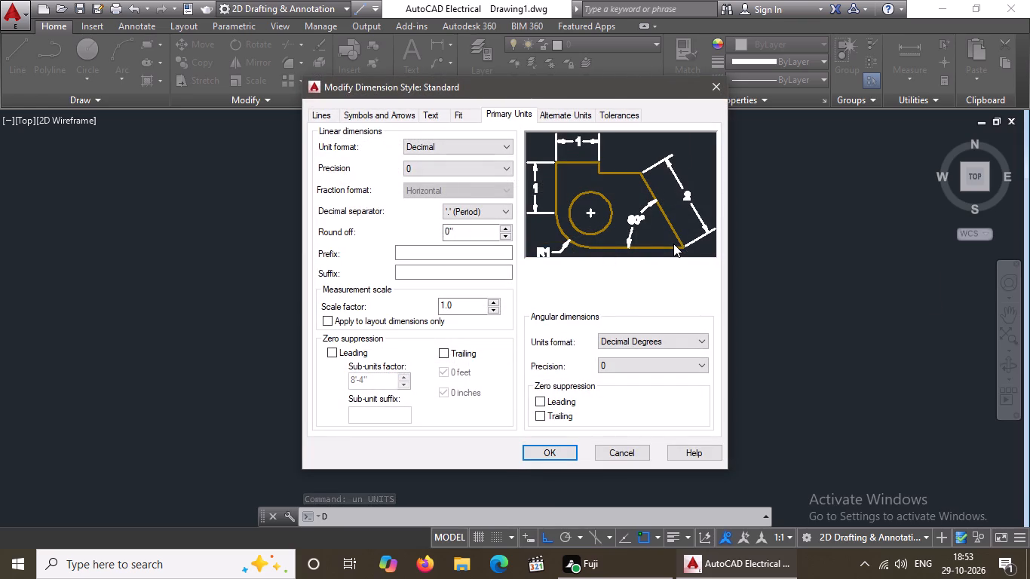
click(495, 144)
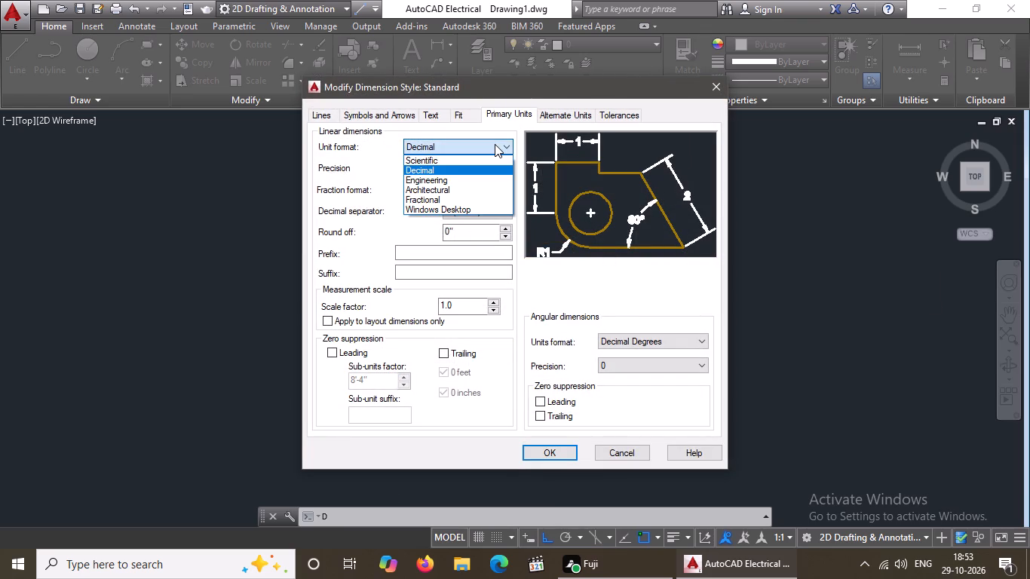
click(452, 187)
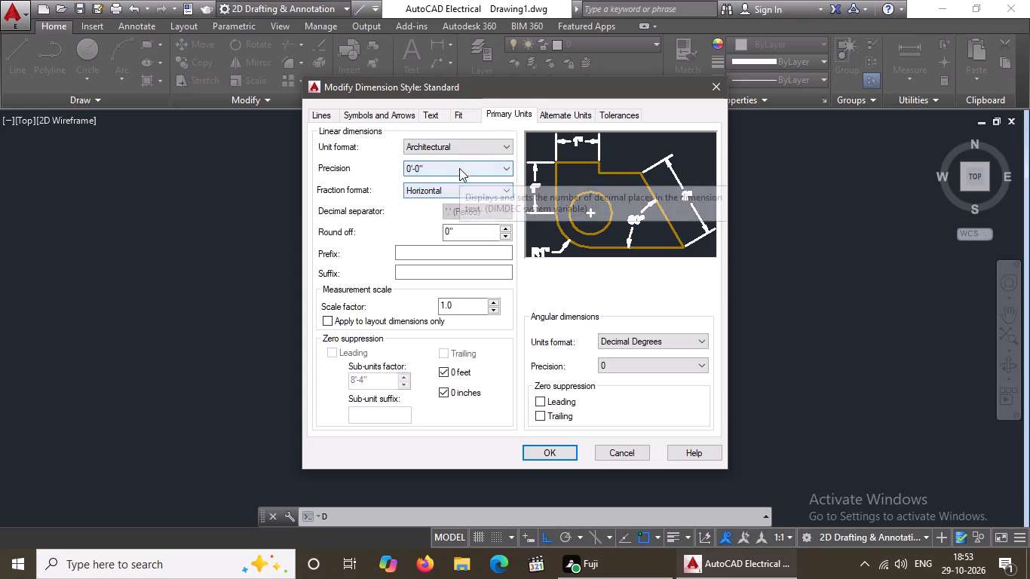
click(459, 168)
click(446, 193)
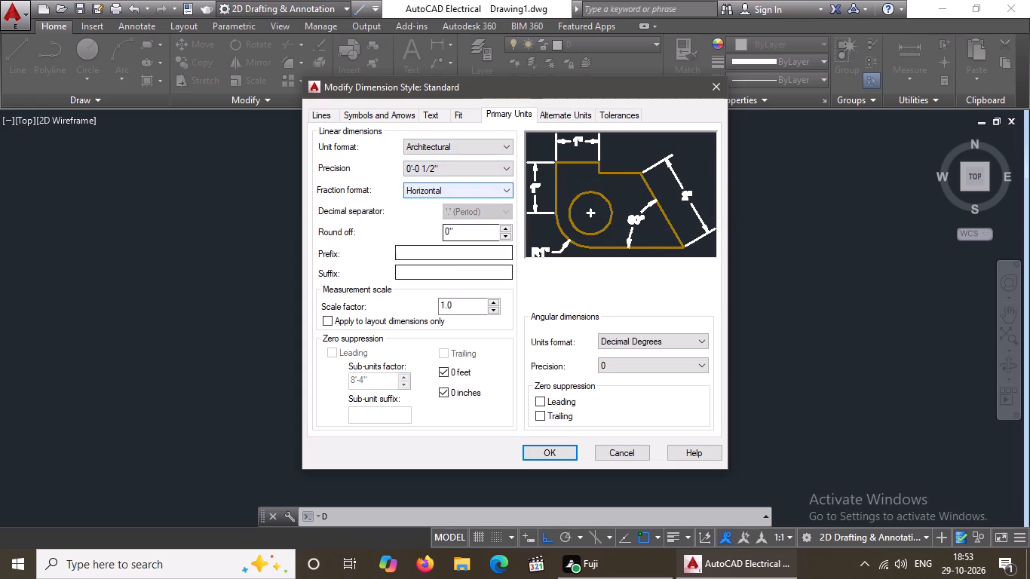
Set the style's angular units to Decimal Degrees with precision 0 and make Standard the current dimension style.
click(688, 342)
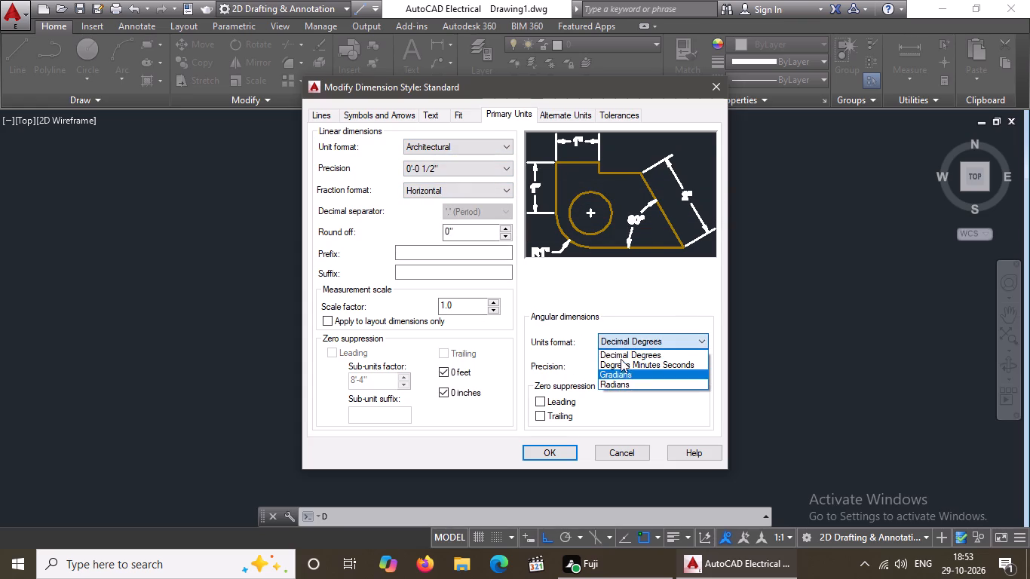
click(621, 356)
click(625, 368)
click(615, 380)
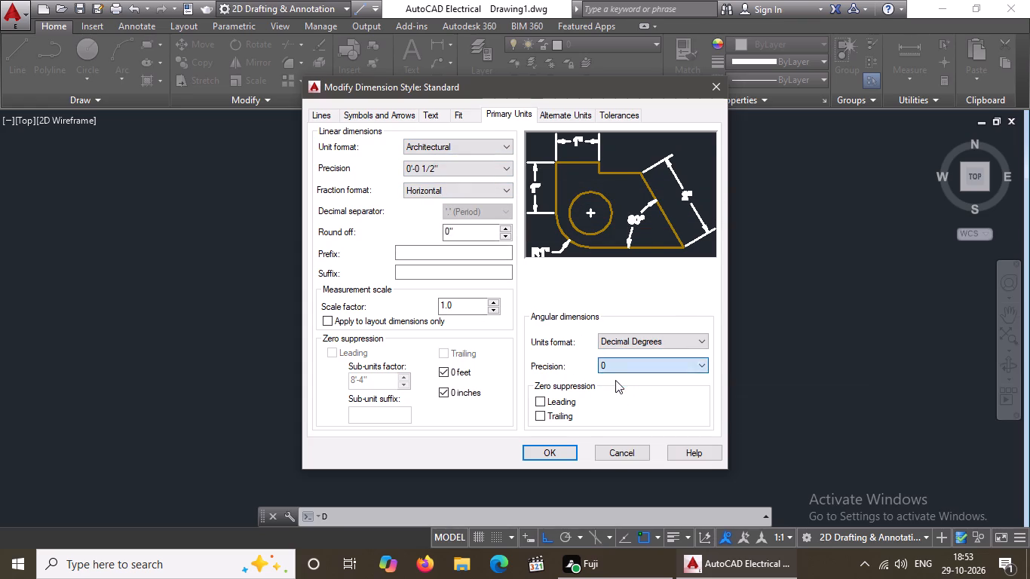
click(553, 449)
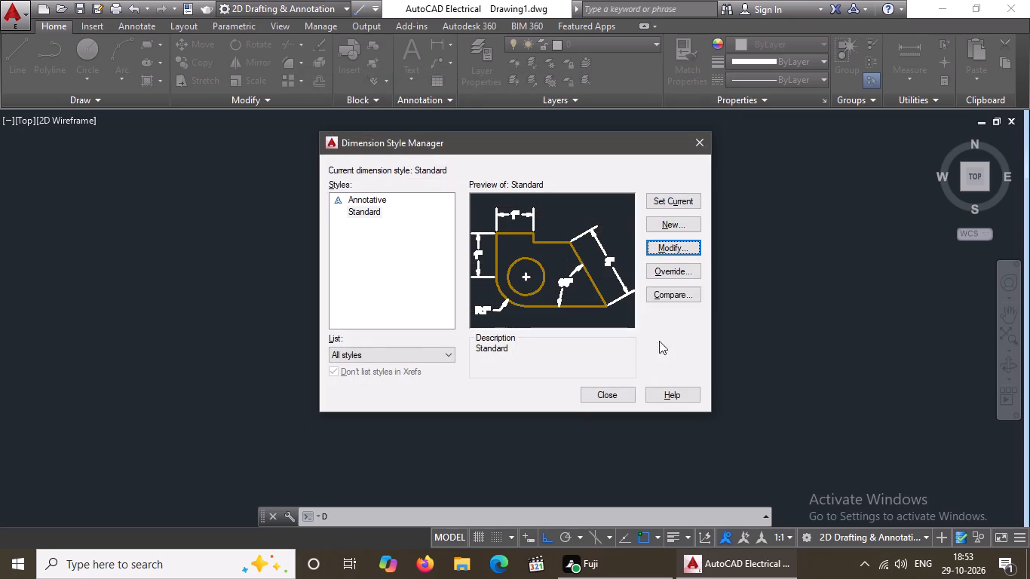
click(663, 202)
click(619, 395)
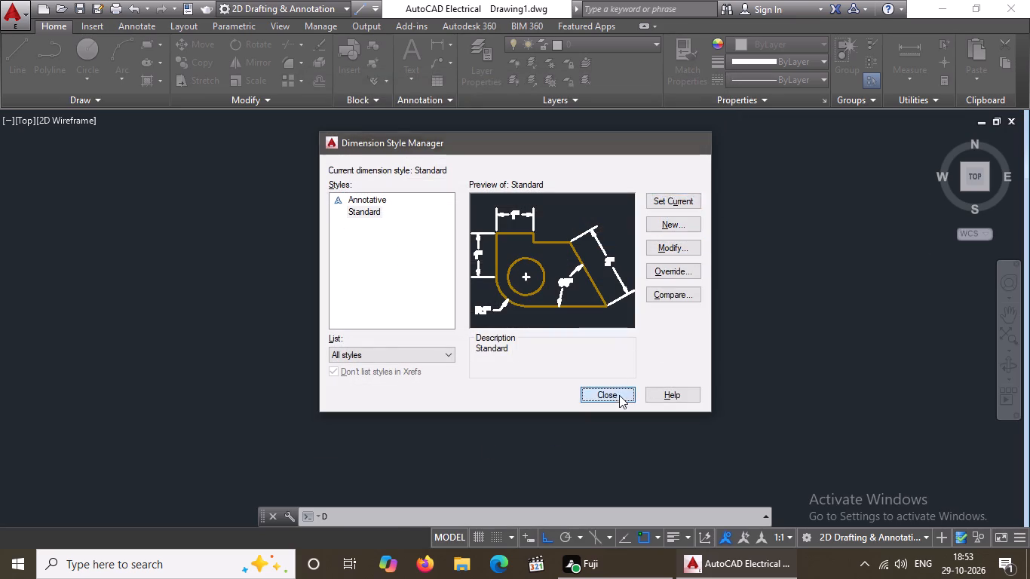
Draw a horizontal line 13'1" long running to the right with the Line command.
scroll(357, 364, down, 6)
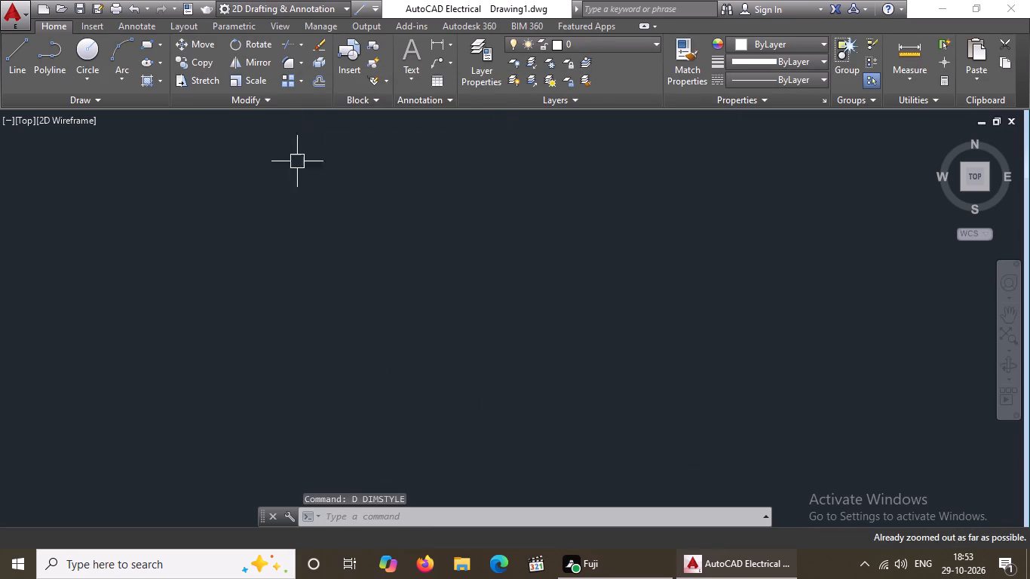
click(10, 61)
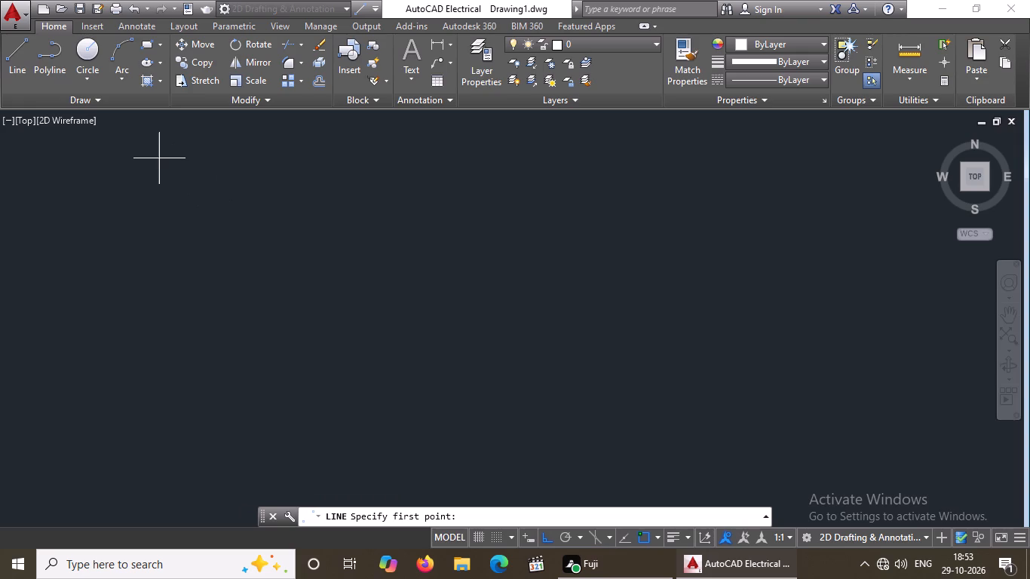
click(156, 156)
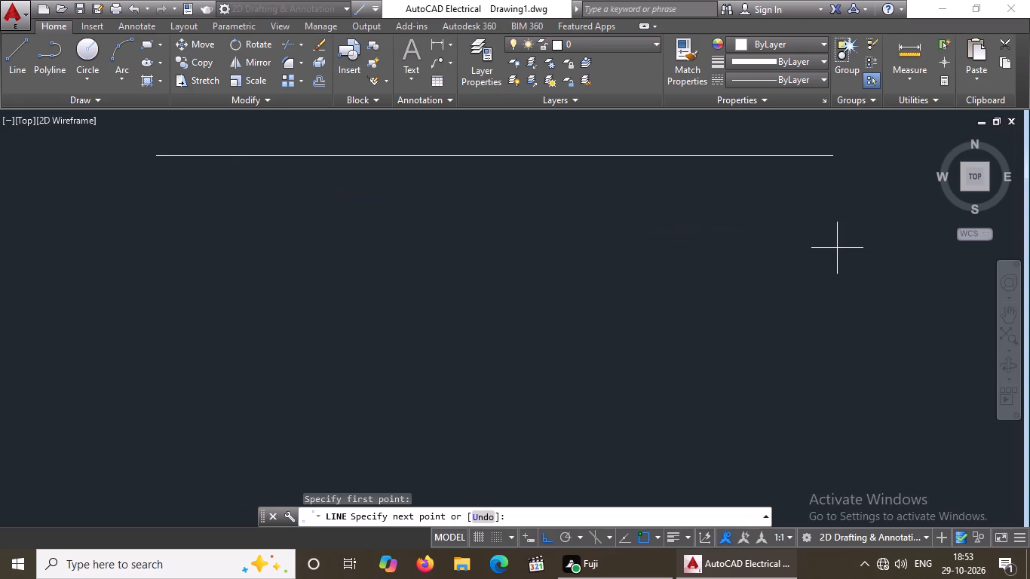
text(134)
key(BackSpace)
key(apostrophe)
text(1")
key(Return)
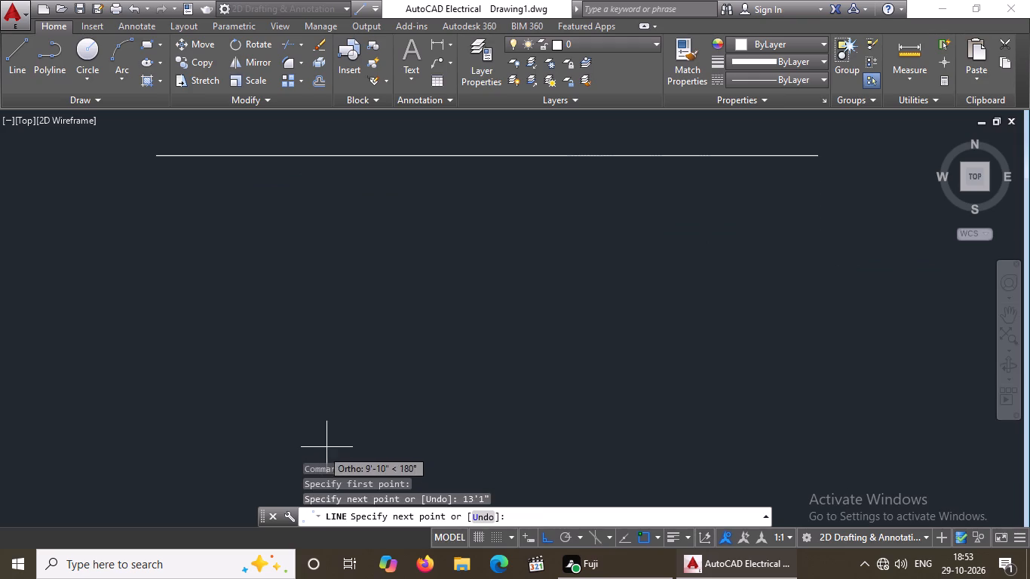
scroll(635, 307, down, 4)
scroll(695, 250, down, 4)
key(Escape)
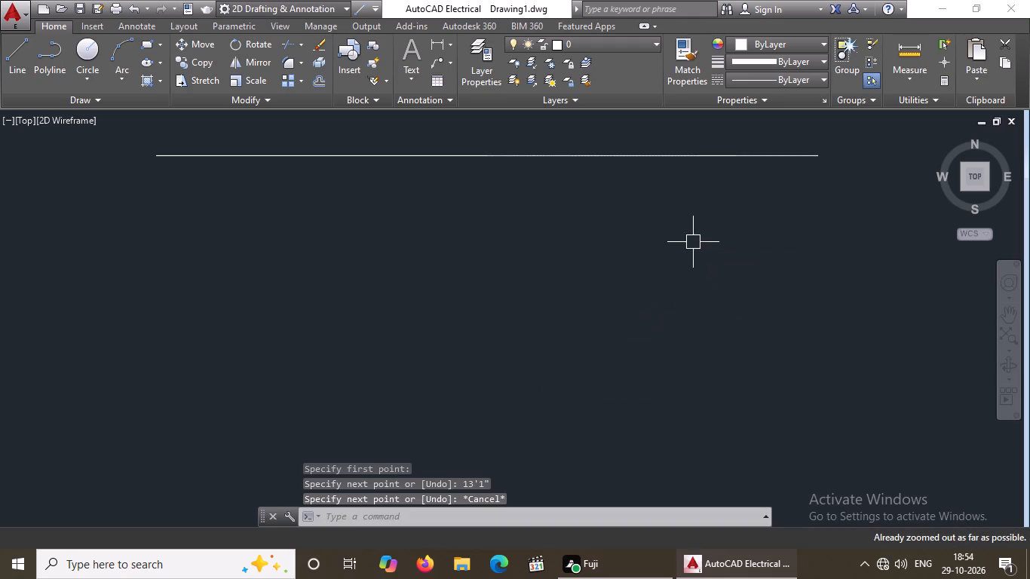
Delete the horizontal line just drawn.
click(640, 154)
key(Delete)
Start a new outline with a horizontal line 13'1" long running to the right as its top edge.
scroll(312, 222, down, 6)
click(10, 50)
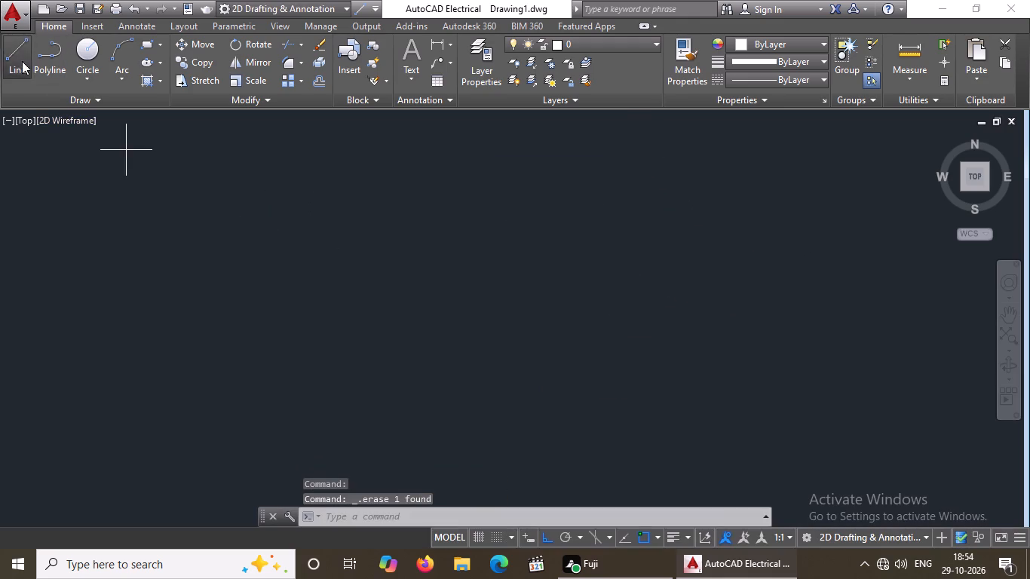
drag(154, 152, 174, 156)
text(13)
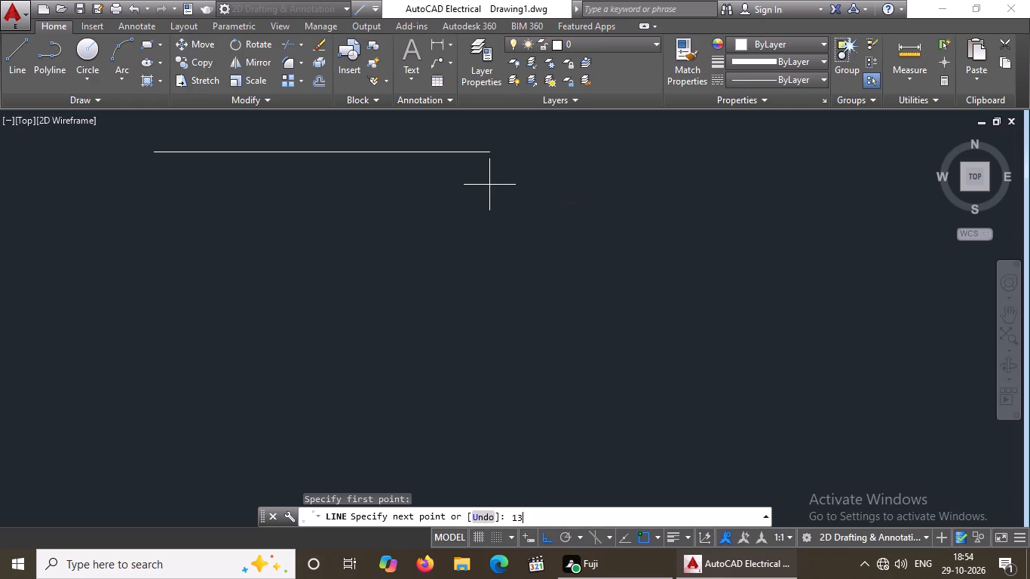
key(apostrophe)
key(1)
key(shift+Menu)
key(shift+quotedbl)
key(Return)
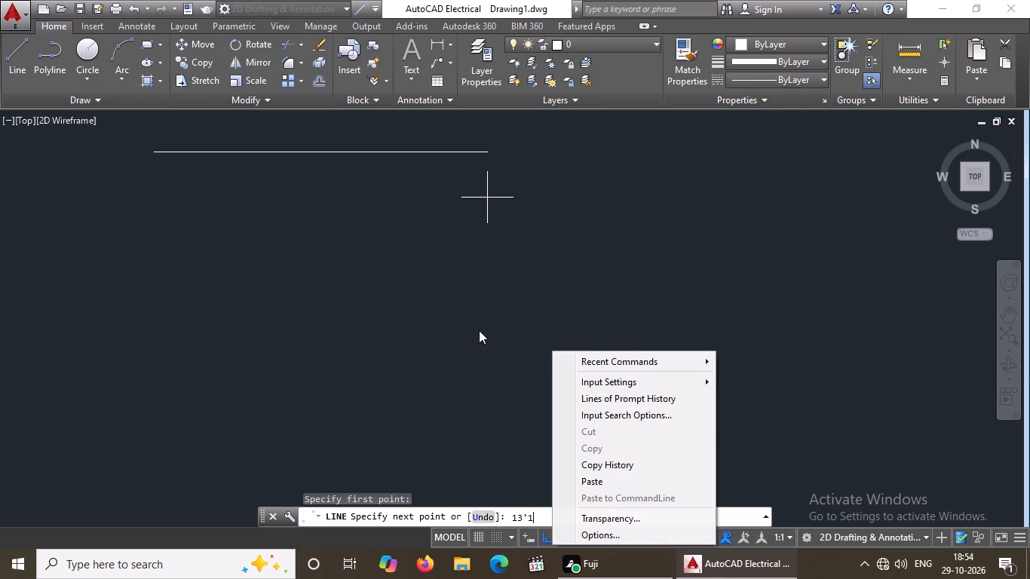
click(510, 449)
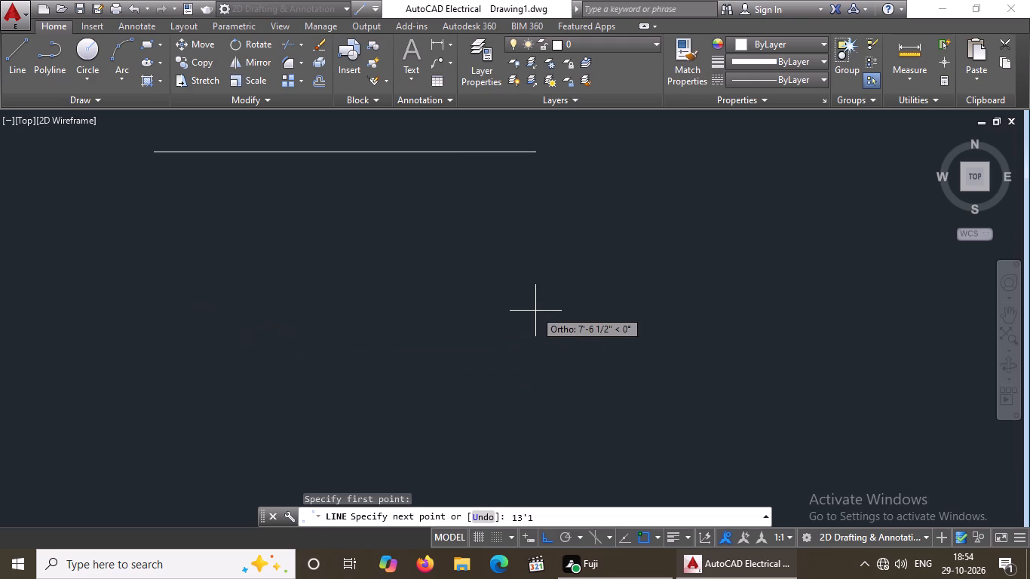
key(shift+quotedbl)
key(Return)
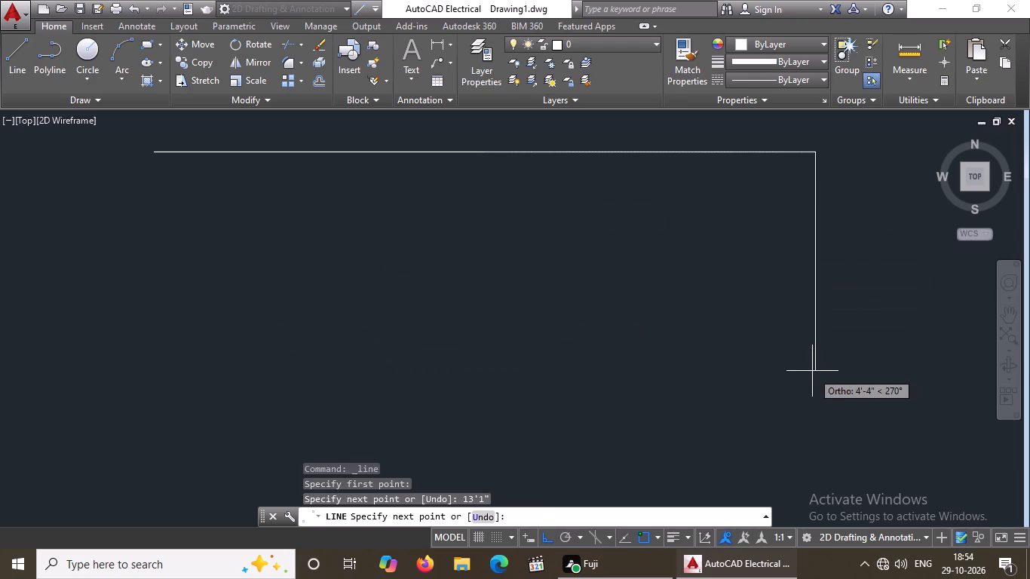
Continue the outline with a 14'9" vertical line straight down from the top edge's right end.
key(1)
key(4)
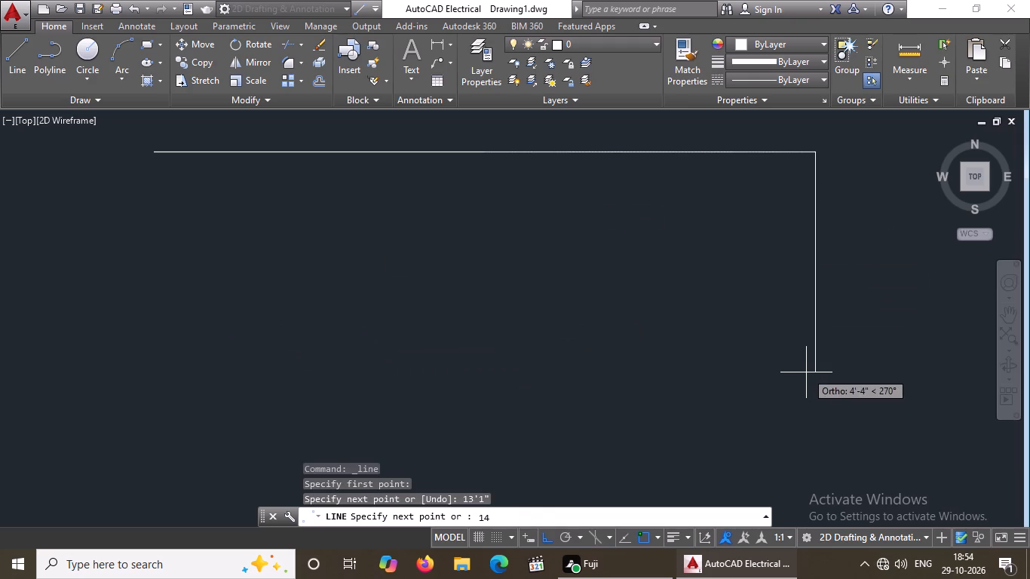
key(apostrophe)
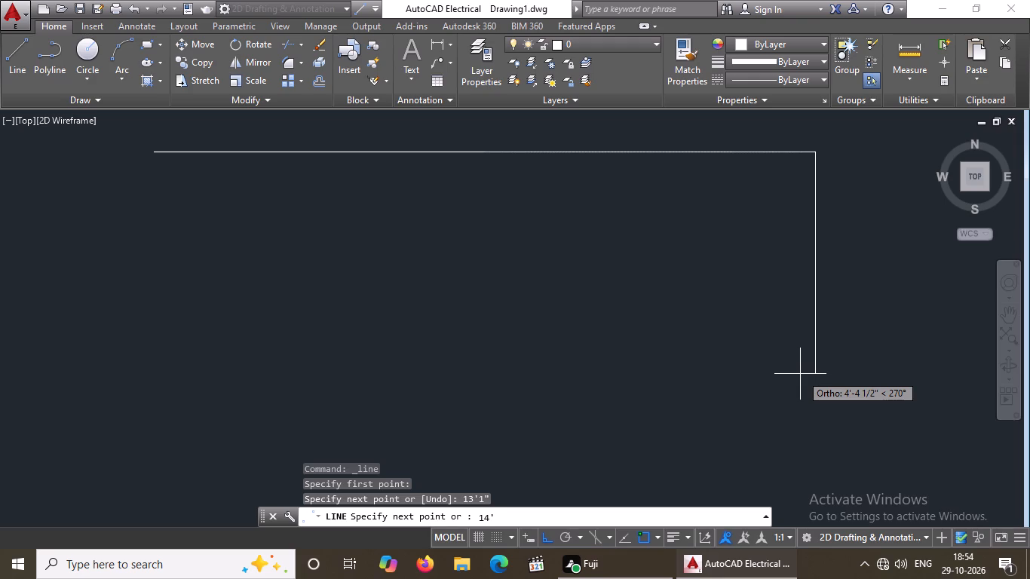
text(9")
key(Return)
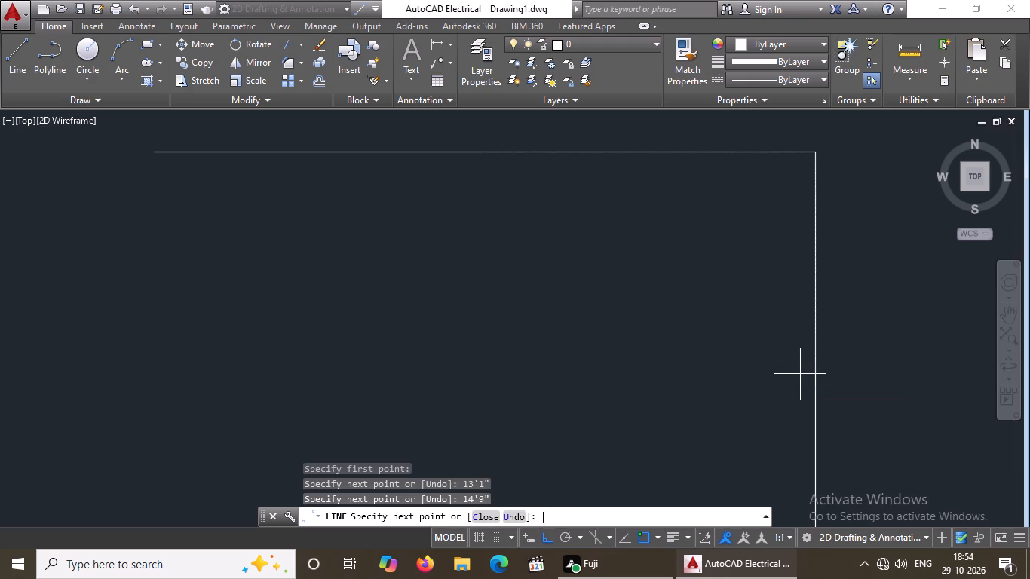
scroll(675, 287, down, 6)
key(Return)
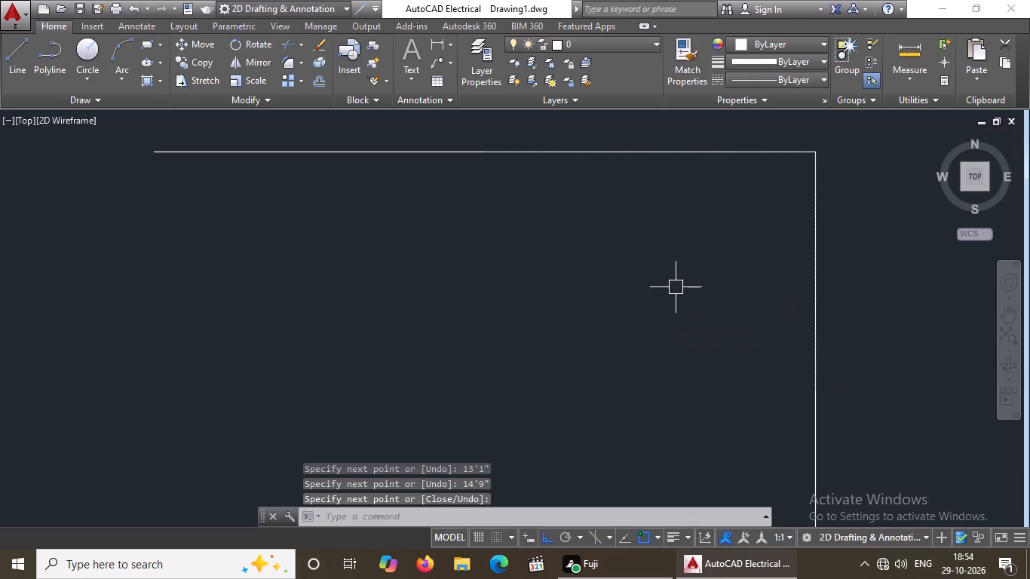
Draw a 14'9" vertical line straight down from the left end of the top edge.
text(z)
key(space)
text(a)
key(space)
scroll(578, 249, down, 2)
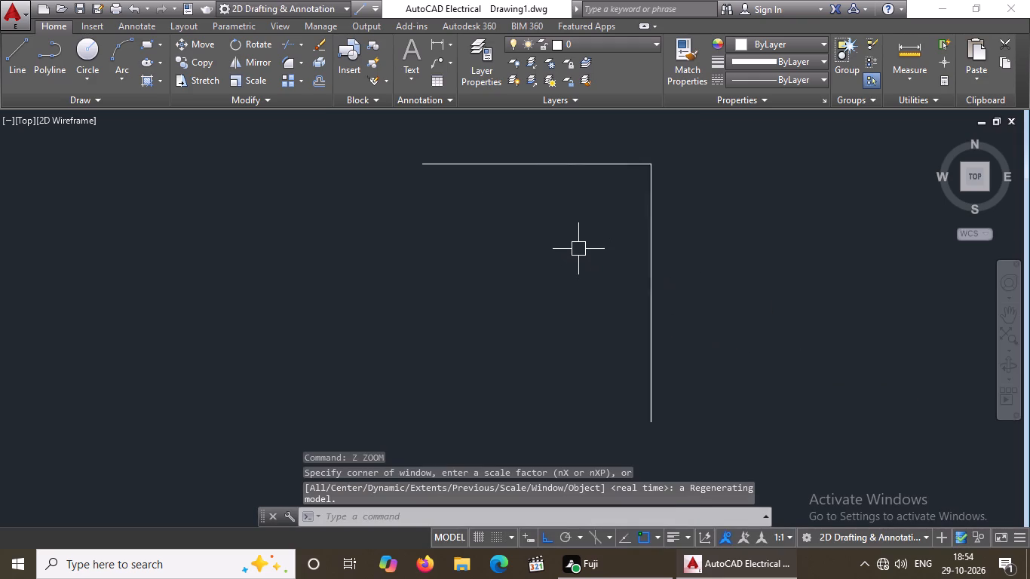
scroll(578, 249, down, 6)
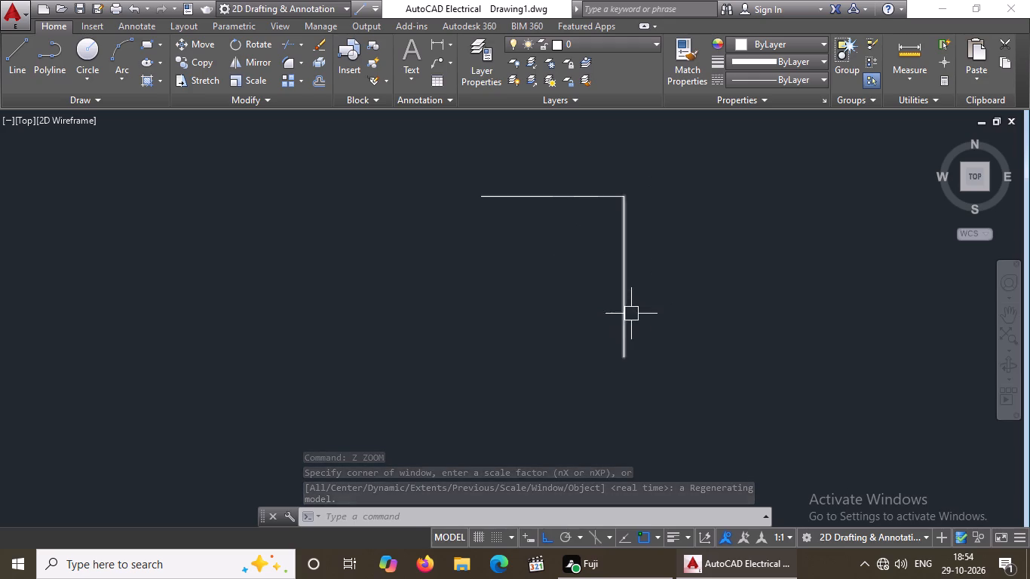
scroll(618, 396, up, 2)
scroll(624, 376, down, 3)
key(Escape)
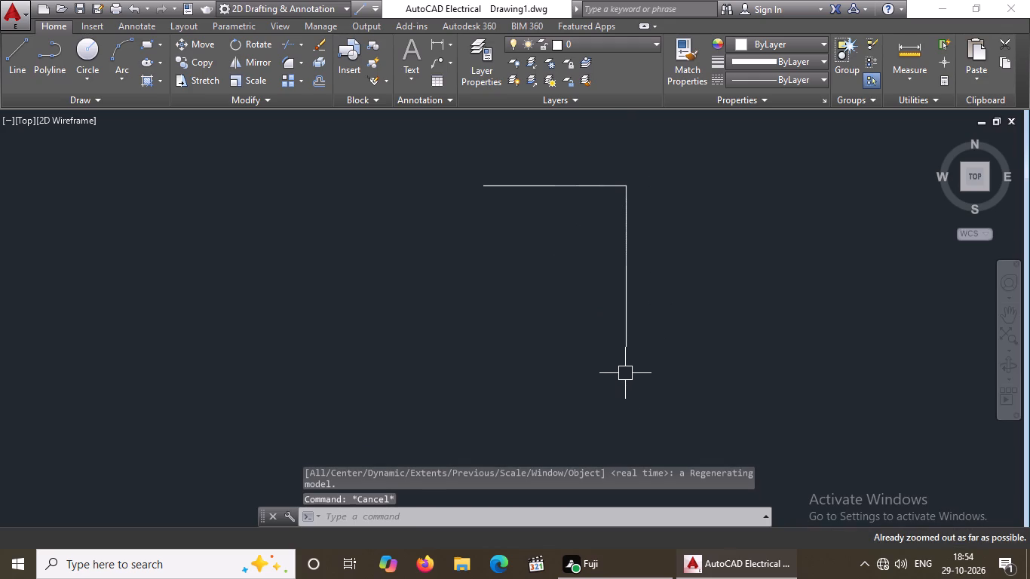
key(l)
key(Return)
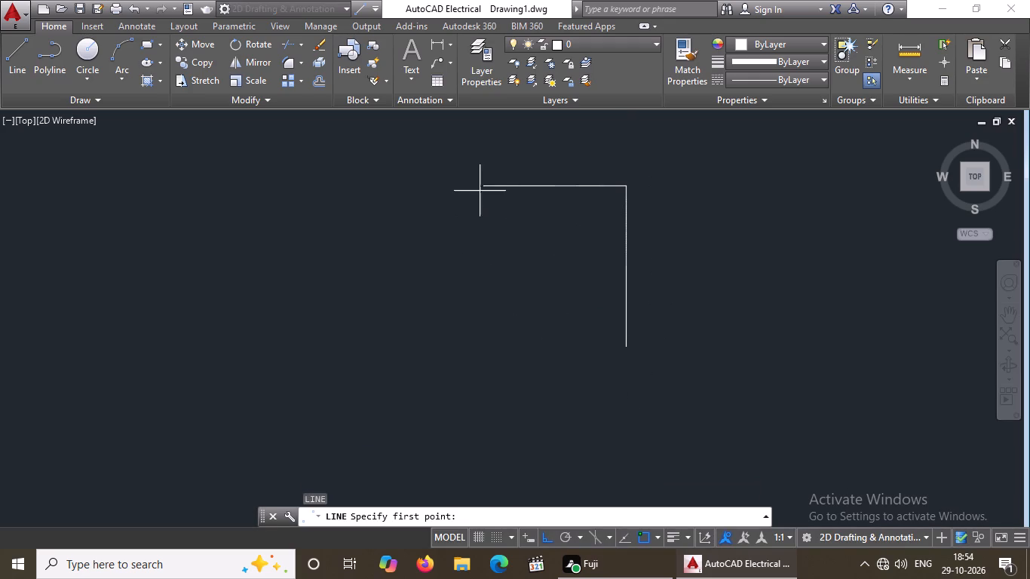
click(484, 186)
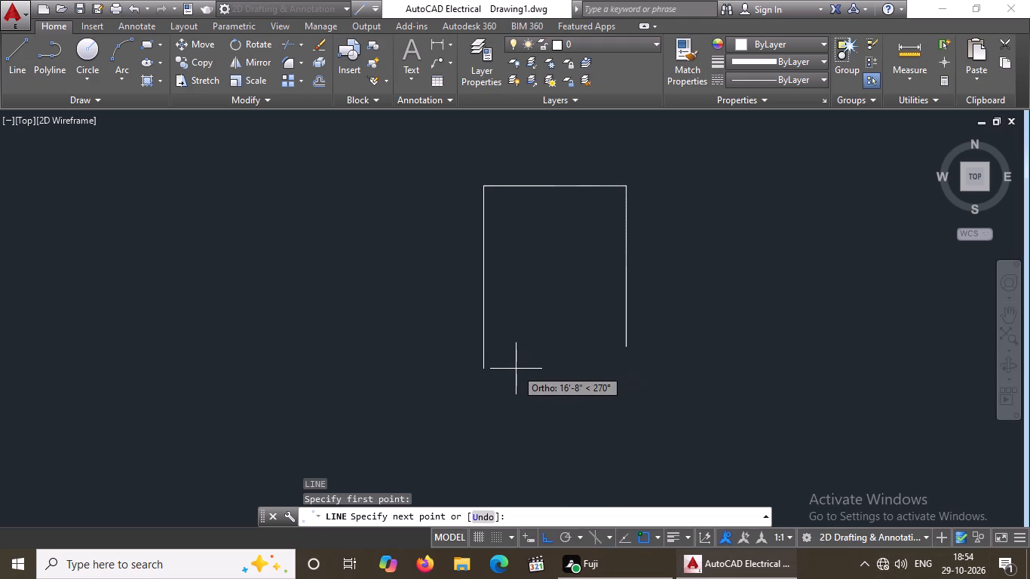
text(14)
key(apostrophe)
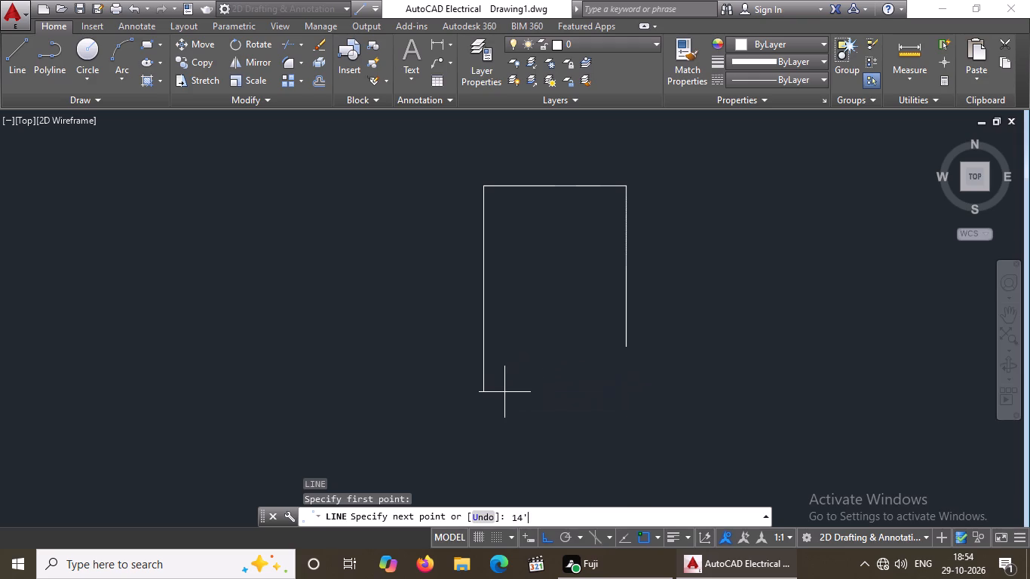
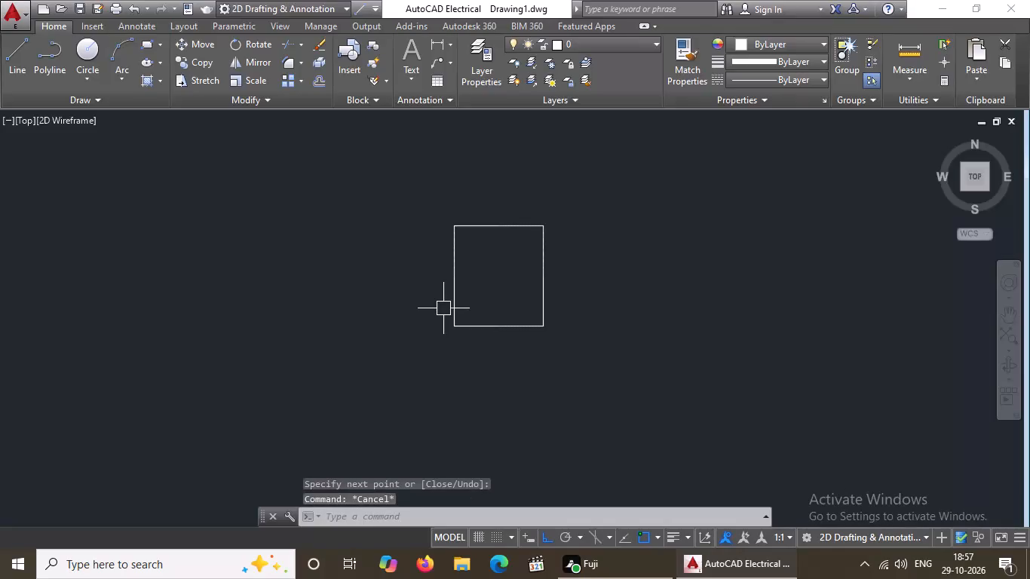
Offset all four sides of the rectangular outline outward by 9" to form the walls.
key(o)
key(Return)
text(9")
key(Return)
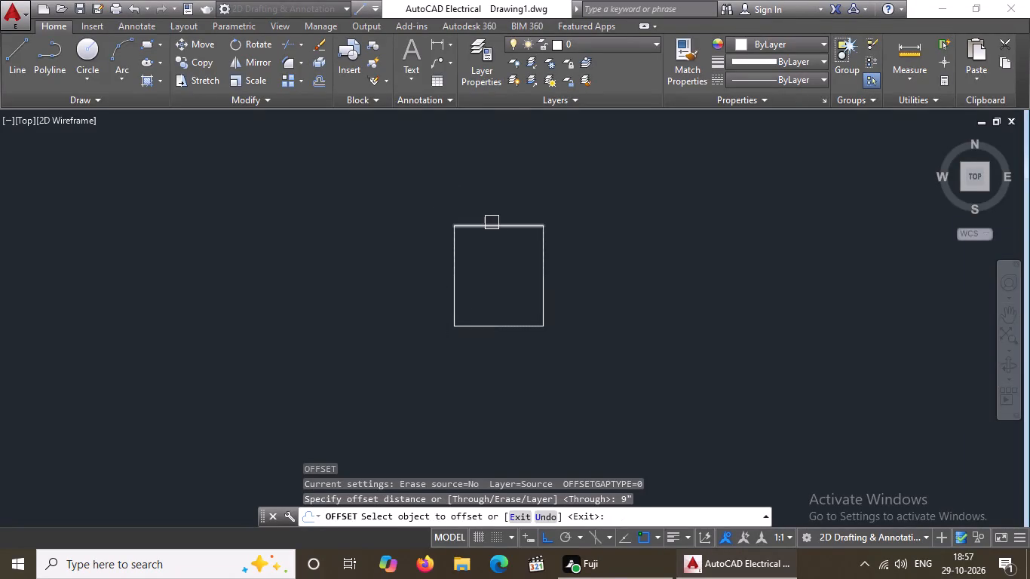
click(492, 224)
click(514, 167)
click(454, 269)
drag(298, 309, 320, 307)
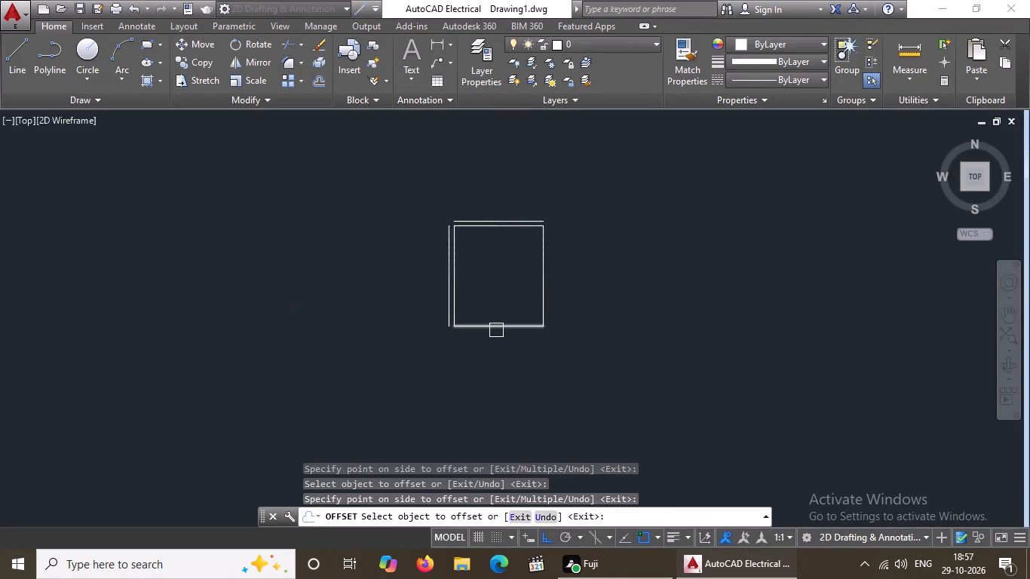
click(496, 328)
drag(489, 390, 501, 381)
drag(541, 285, 548, 285)
click(612, 285)
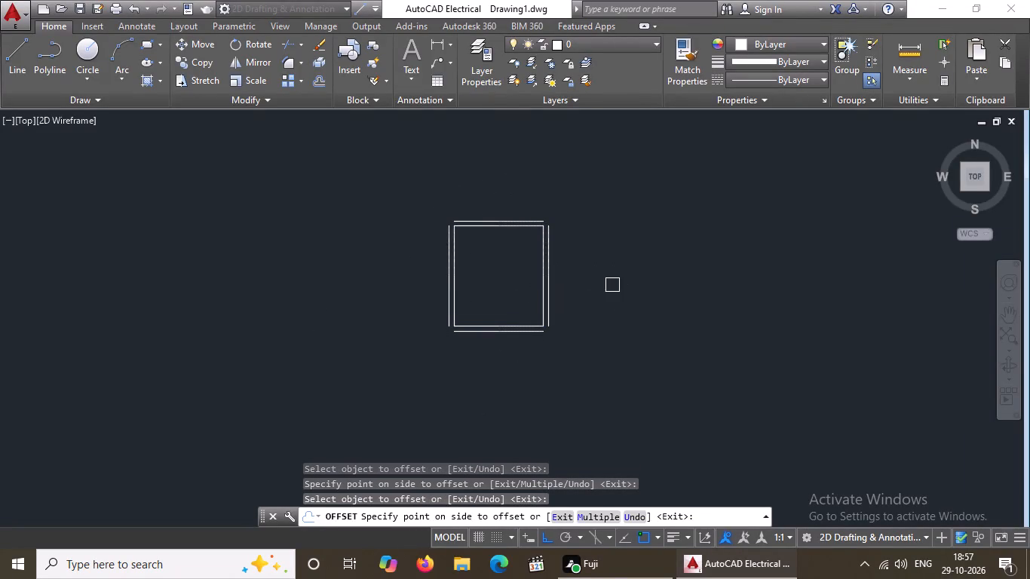
key(Escape)
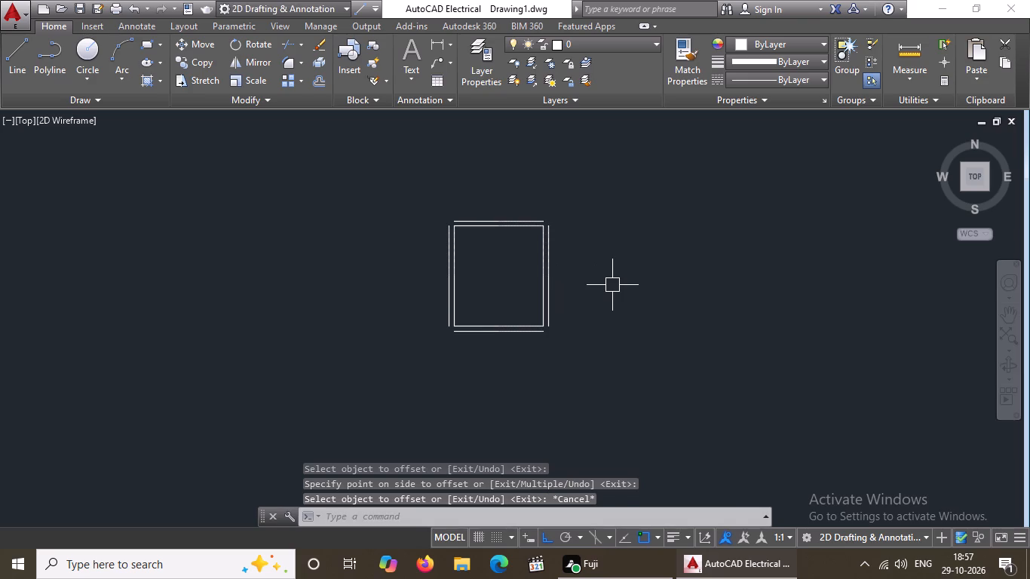
Draw a 15'5" horizontal line to the right from the top end of the outer right wall line.
key(l)
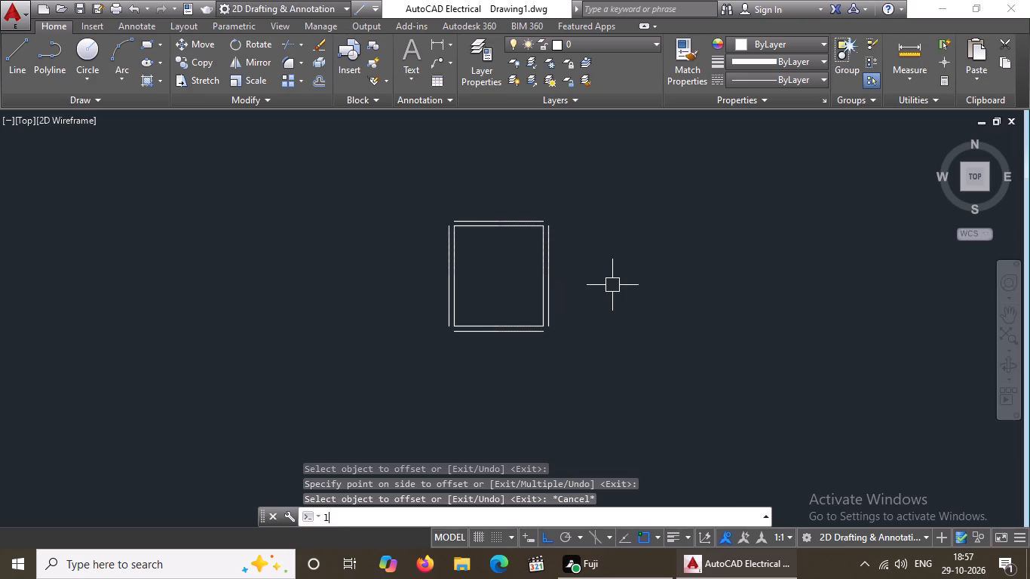
key(Return)
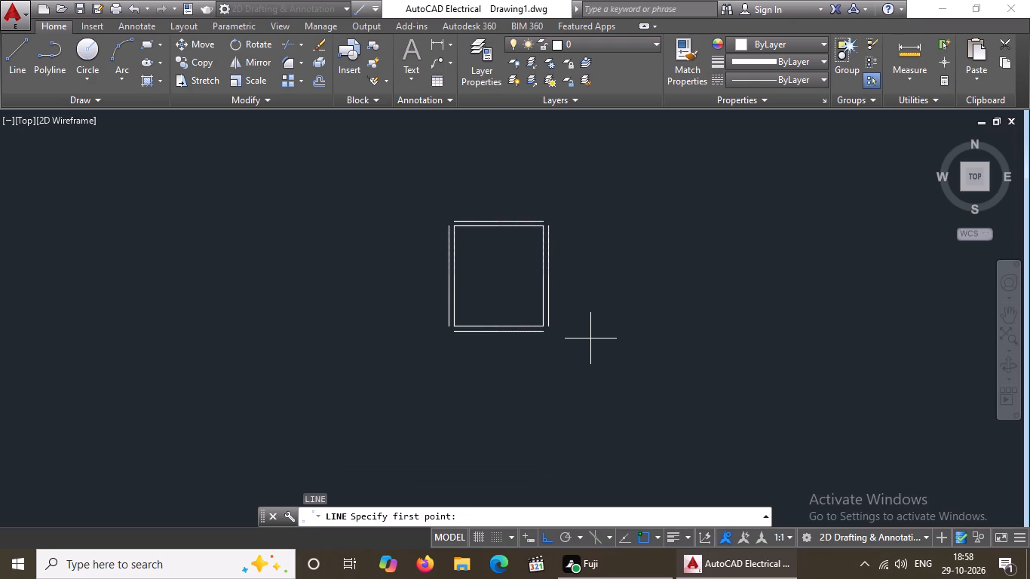
click(548, 225)
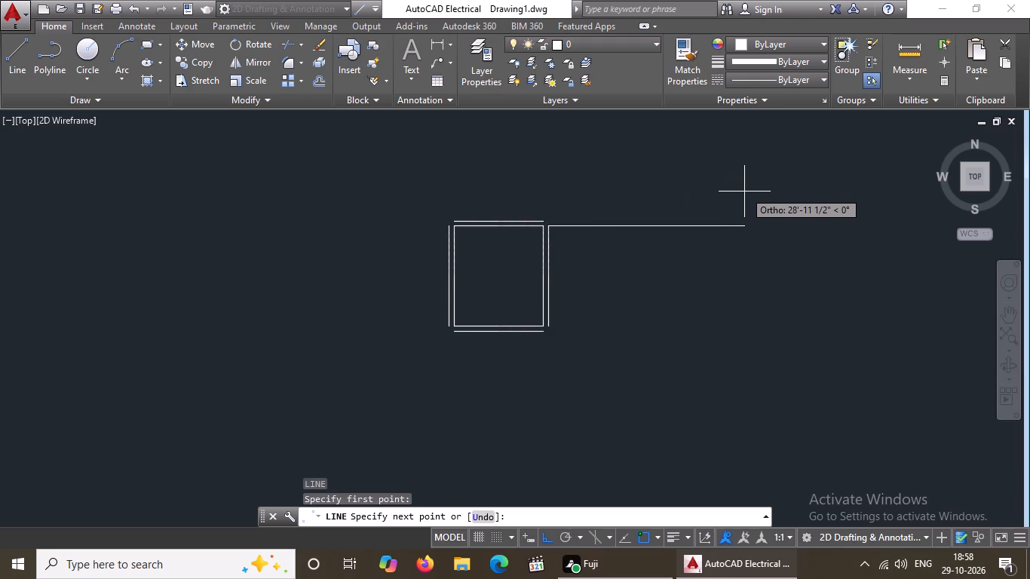
key(1)
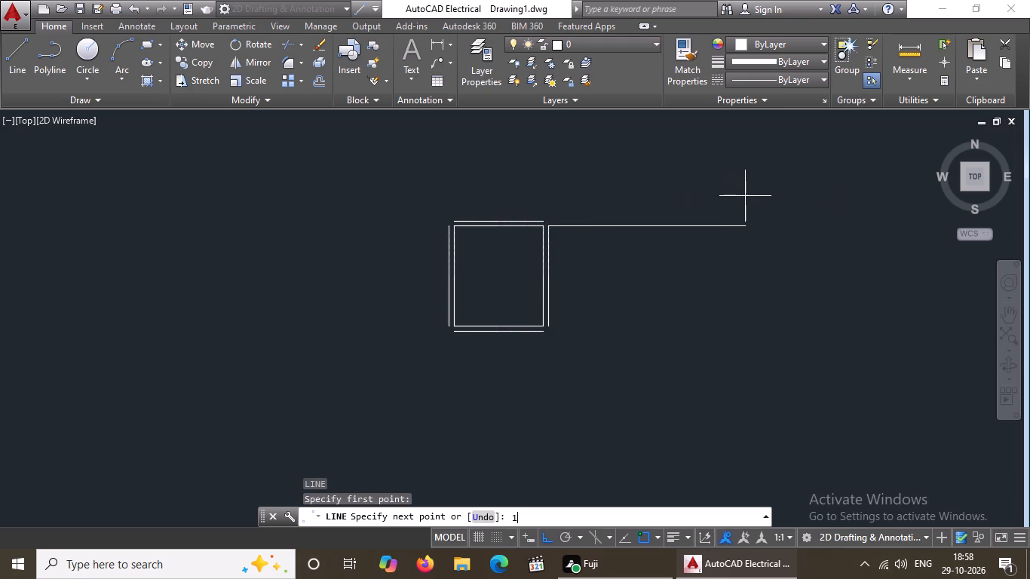
text(5')
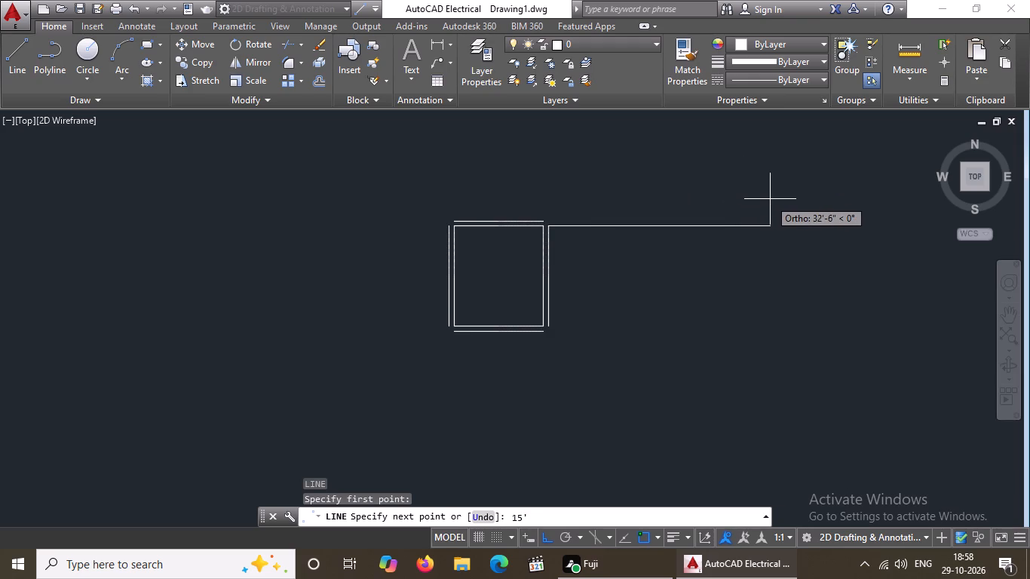
key(5)
key(shift+quotedbl)
key(Return)
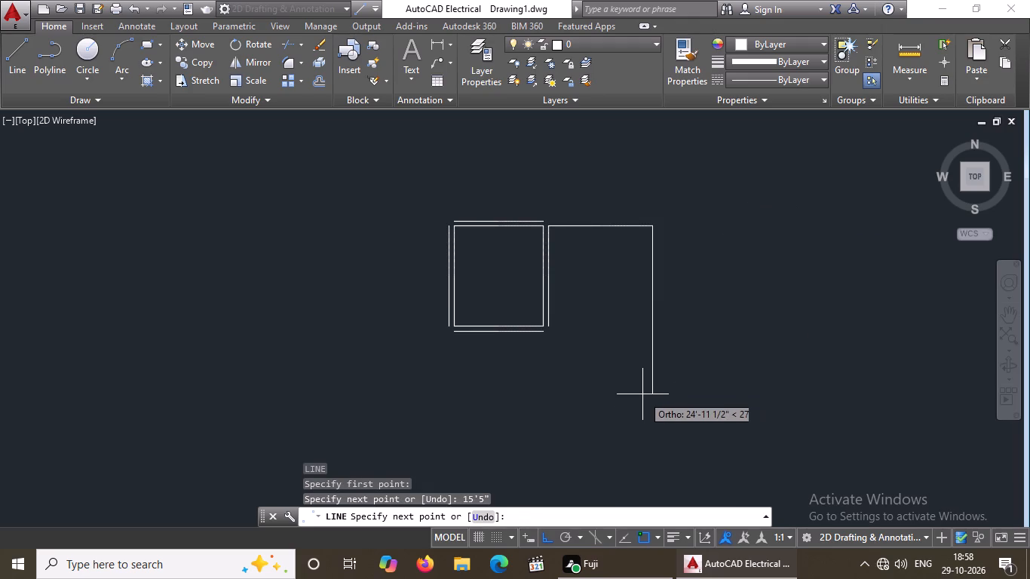
Continue the second room's outline 9'10" straight down and 15'5" back left to the first room's wall.
text(9')
text(10)
key(shift+quotedbl)
key(Return)
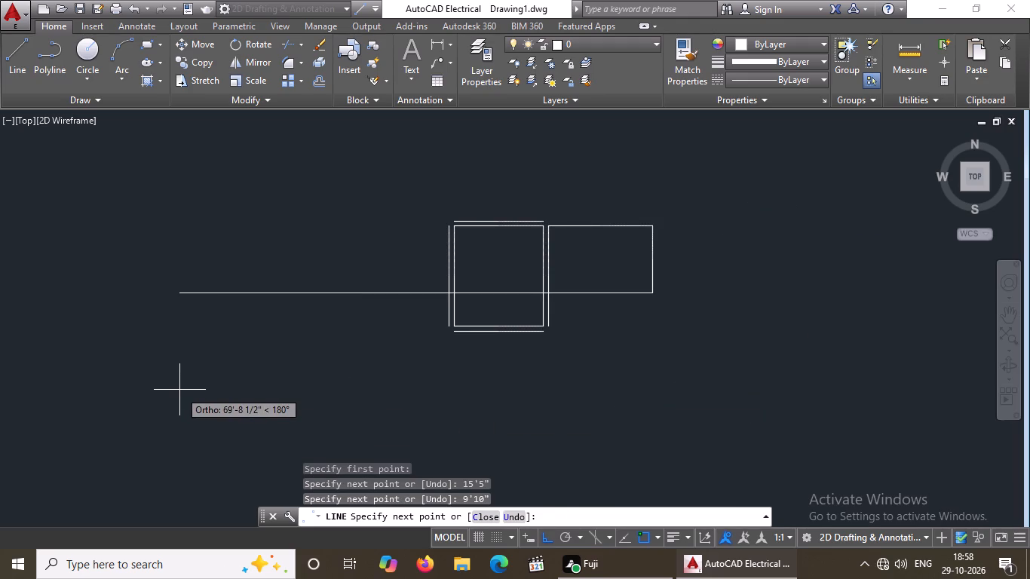
text(15')
key(5)
key(shift+quotedbl)
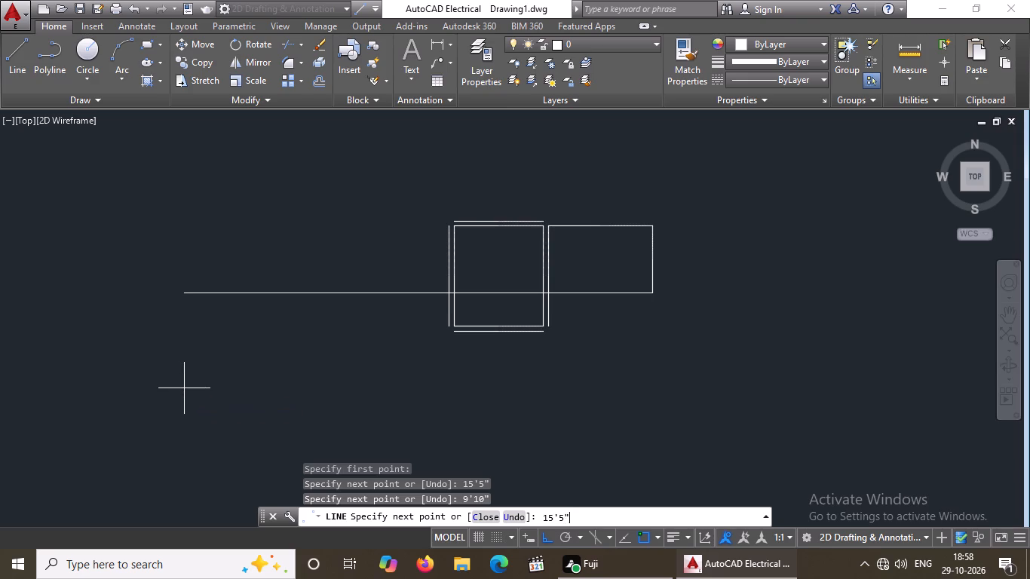
key(Return)
key(Return)
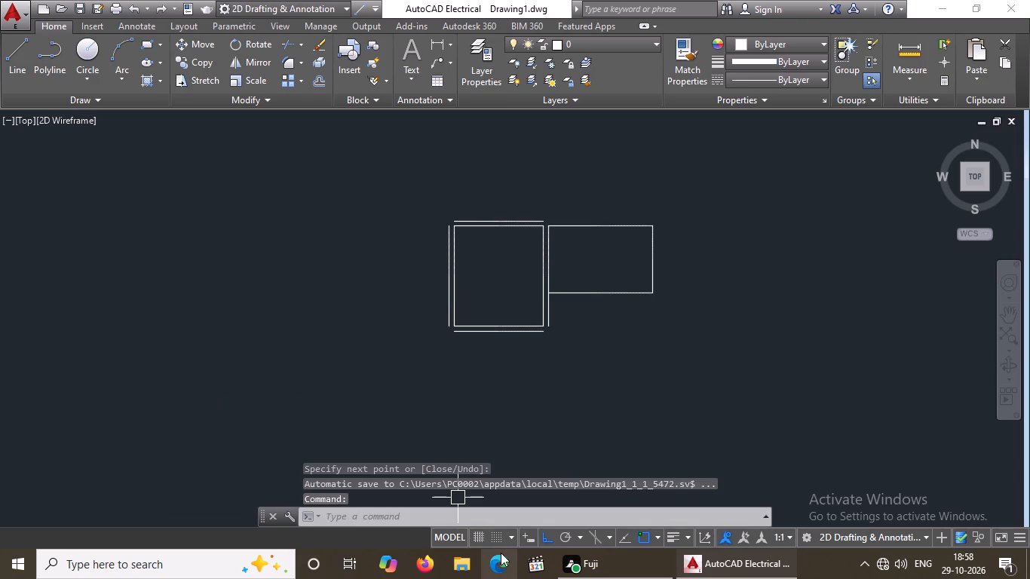
Offset the second room's top, right and bottom lines outward by 9".
key(o)
key(Return)
text(9")
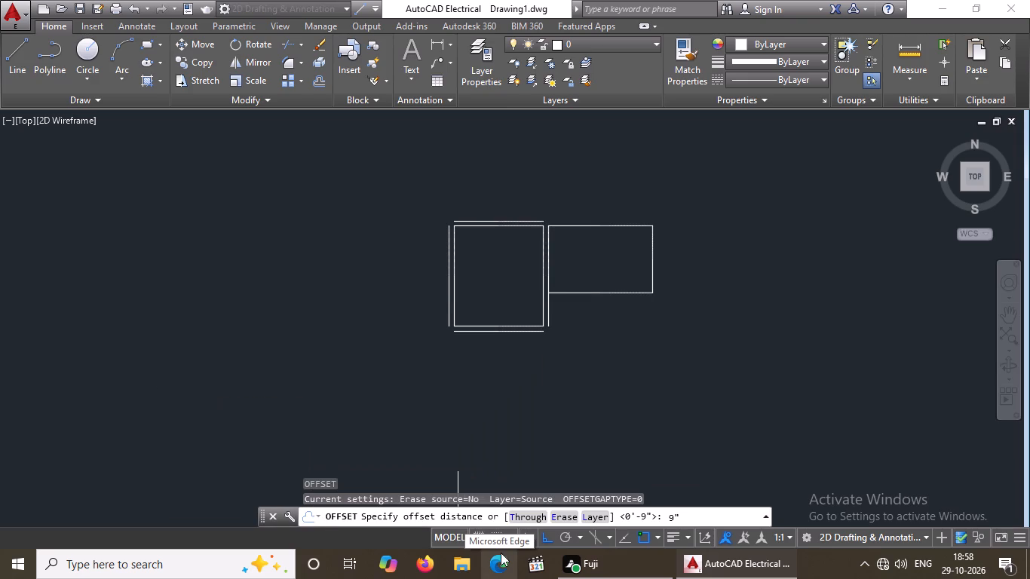
key(Return)
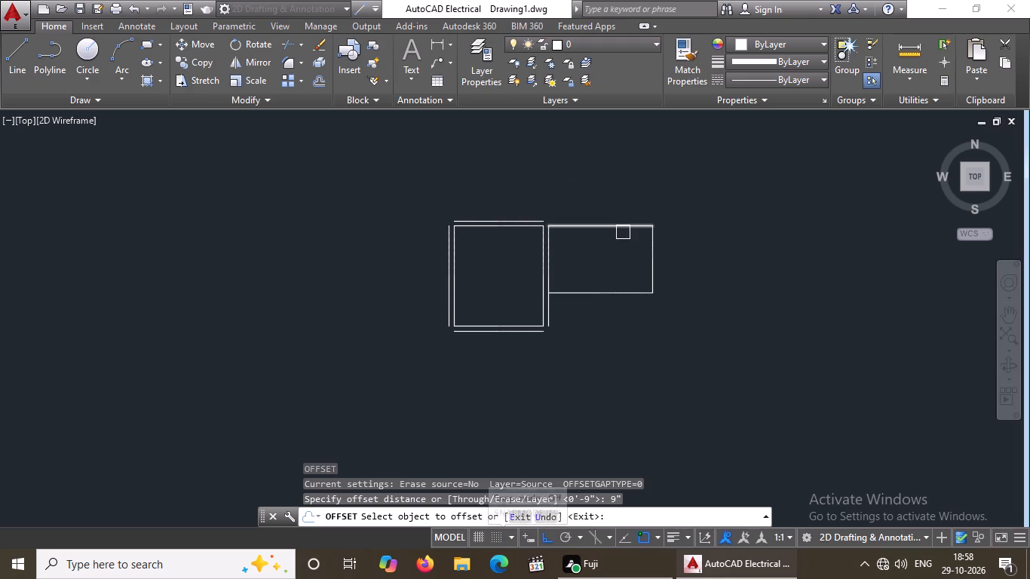
drag(621, 223, 621, 213)
drag(631, 155, 640, 215)
drag(653, 274, 666, 271)
drag(735, 272, 727, 280)
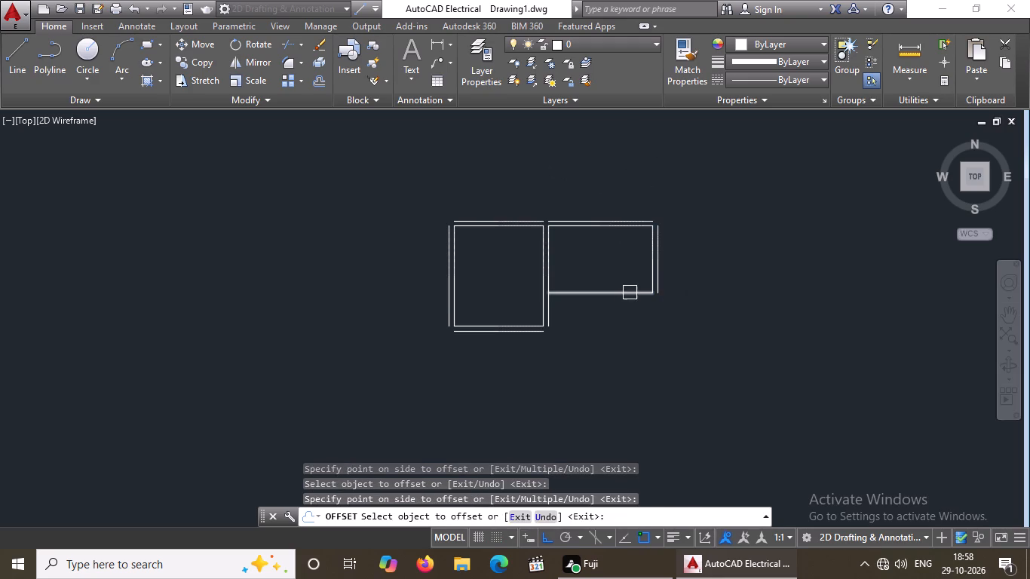
click(624, 296)
click(627, 416)
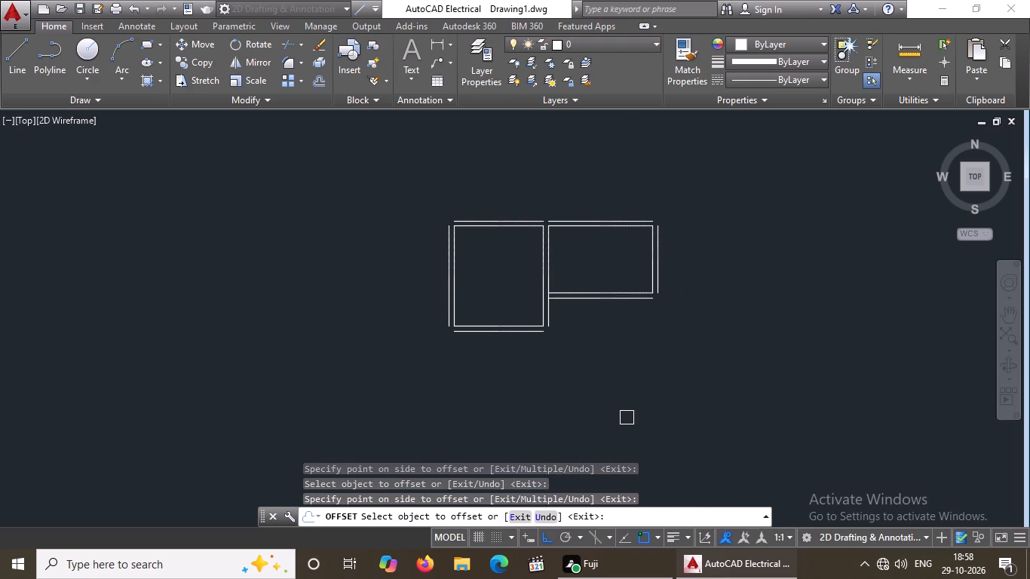
key(Escape)
Start a horizontal line to the right from the top end of the second room's outer right wall line, entering 13'.
key(l)
key(Return)
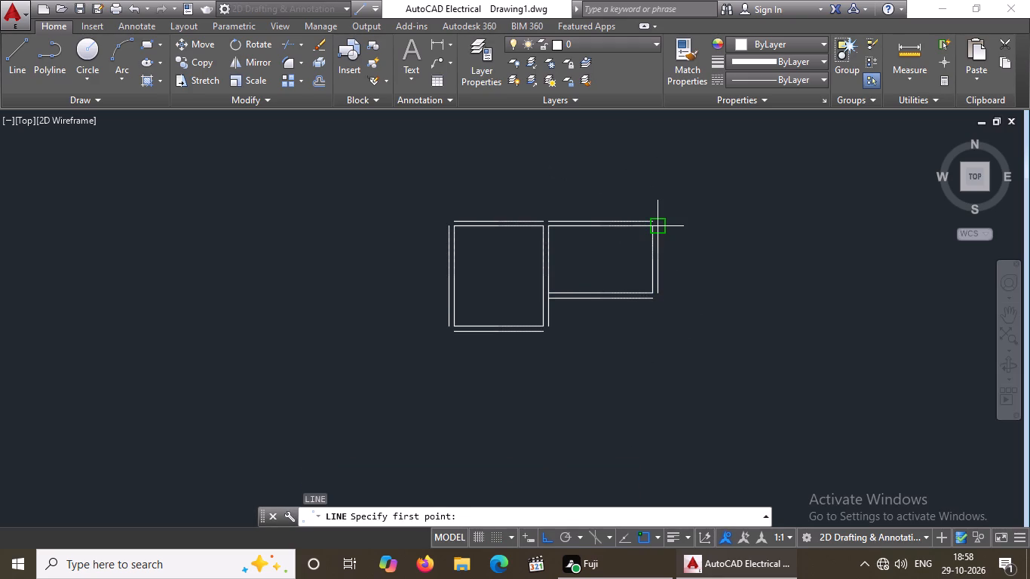
drag(661, 224, 691, 217)
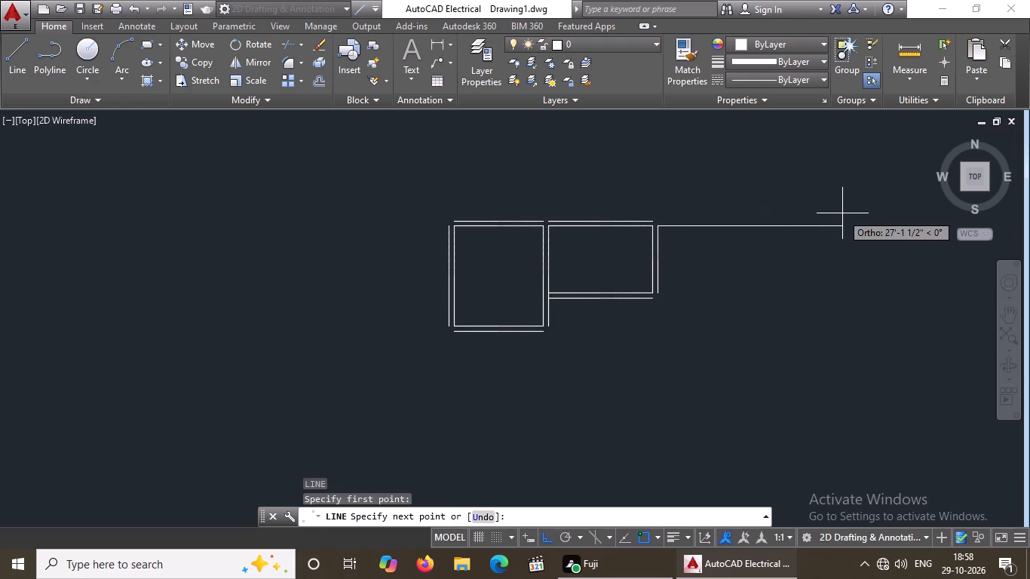
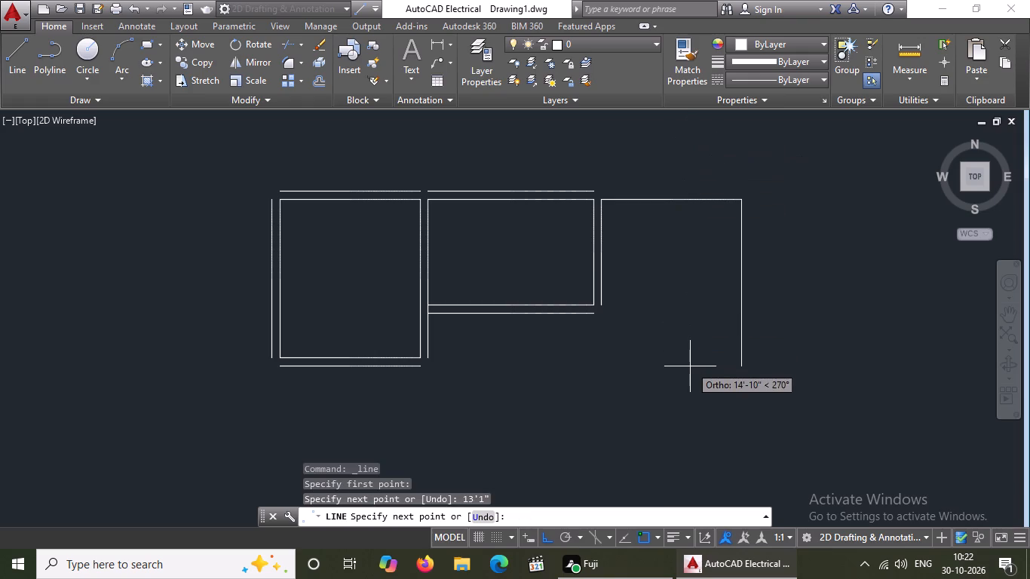
Continue the third room's outline 14'9" straight down and 13'9" back left toward the second room's wall.
text(14'9)
key(shift+quotedbl)
key(Return)
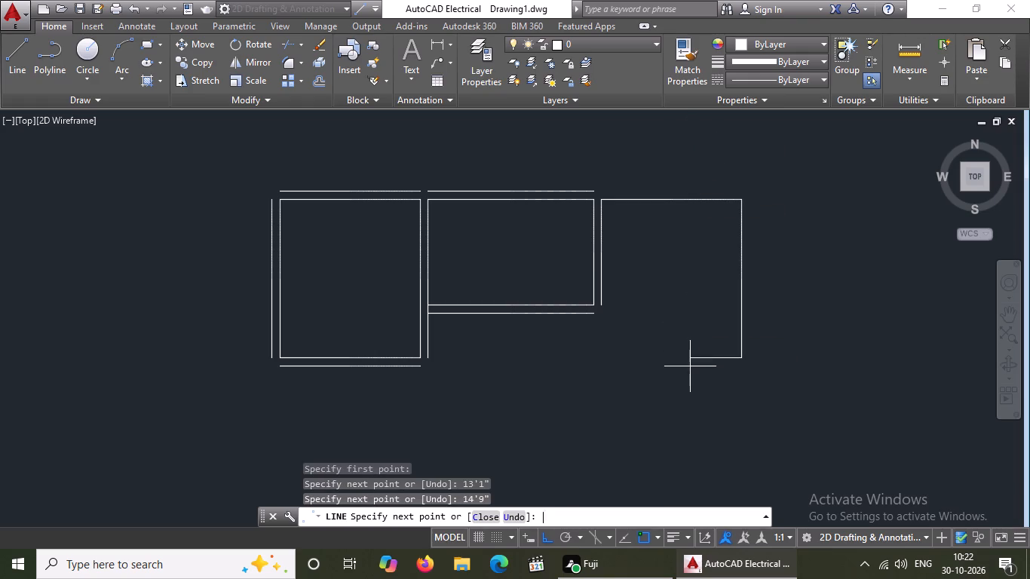
text(13'9")
key(Return)
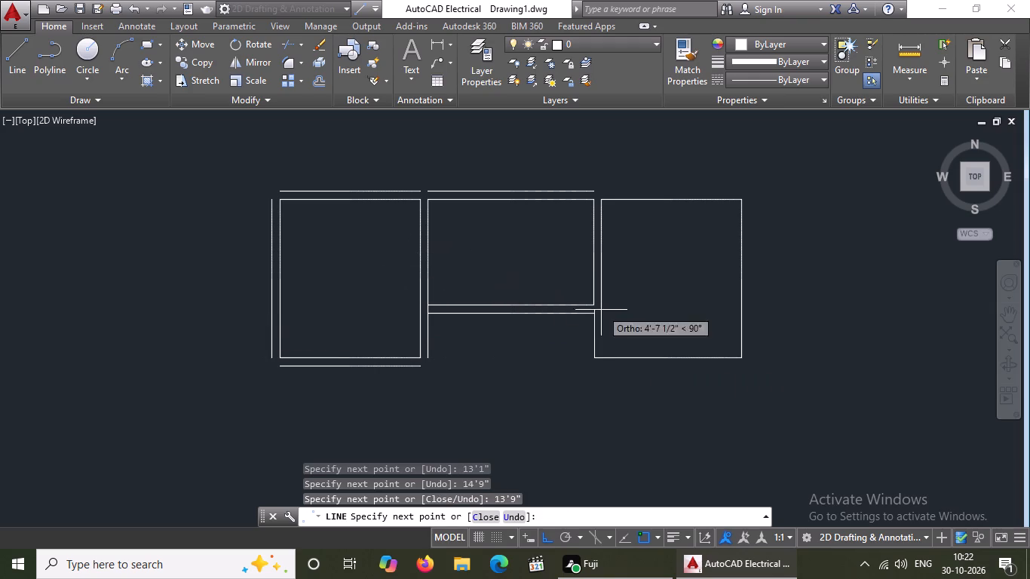
key(Escape)
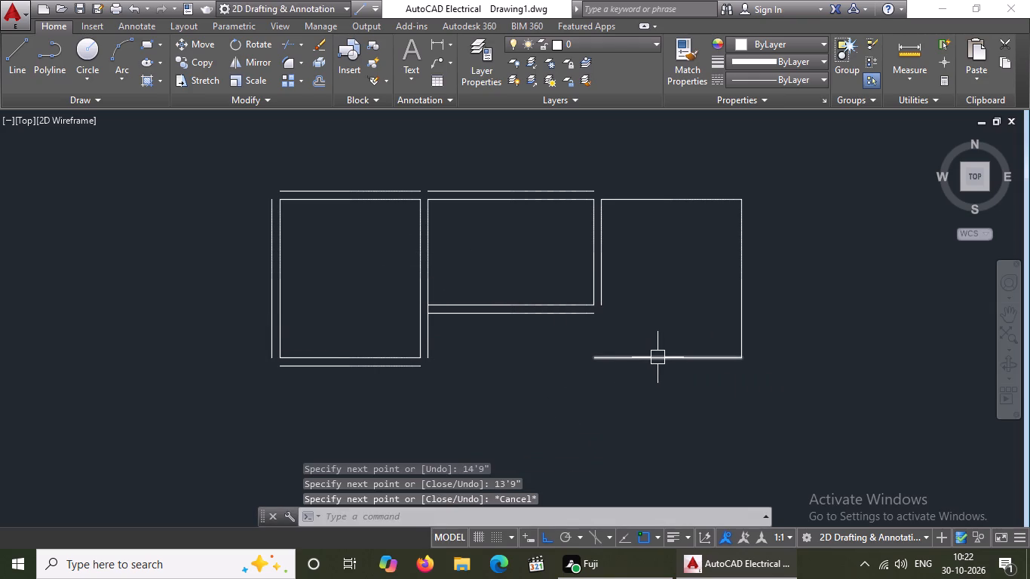
Fillet the third room's left wall line with its bottom line to close the lower-left corner squarely.
text(f)
key(space)
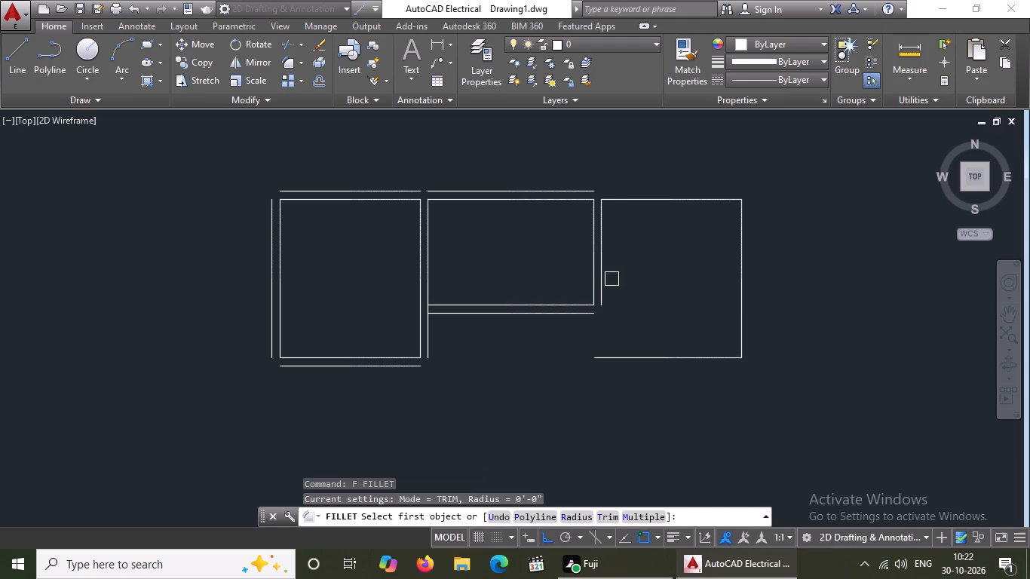
click(608, 274)
click(643, 363)
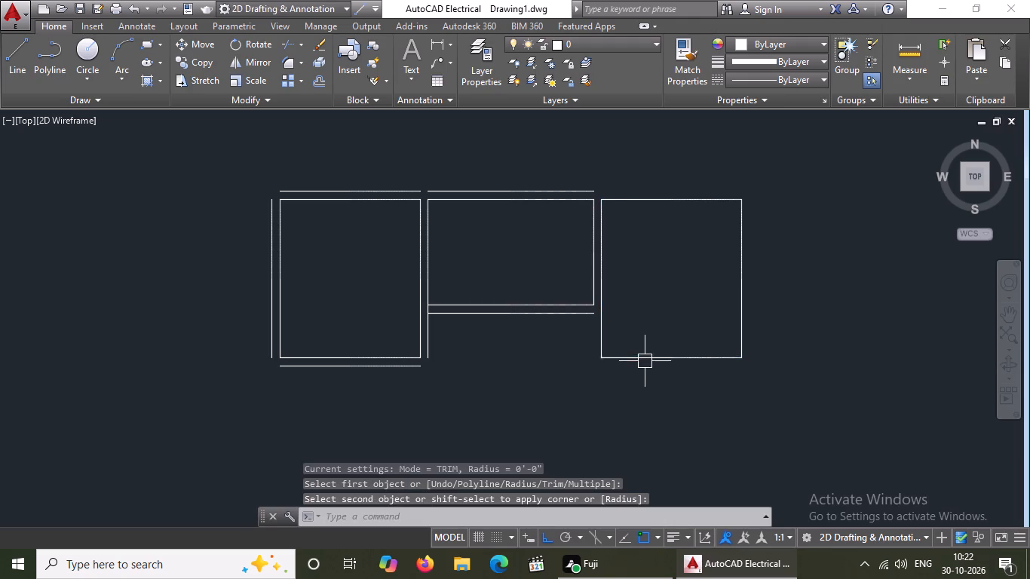
Offset the third room's top, right, bottom and left lines outward by 9".
key(o)
key(Return)
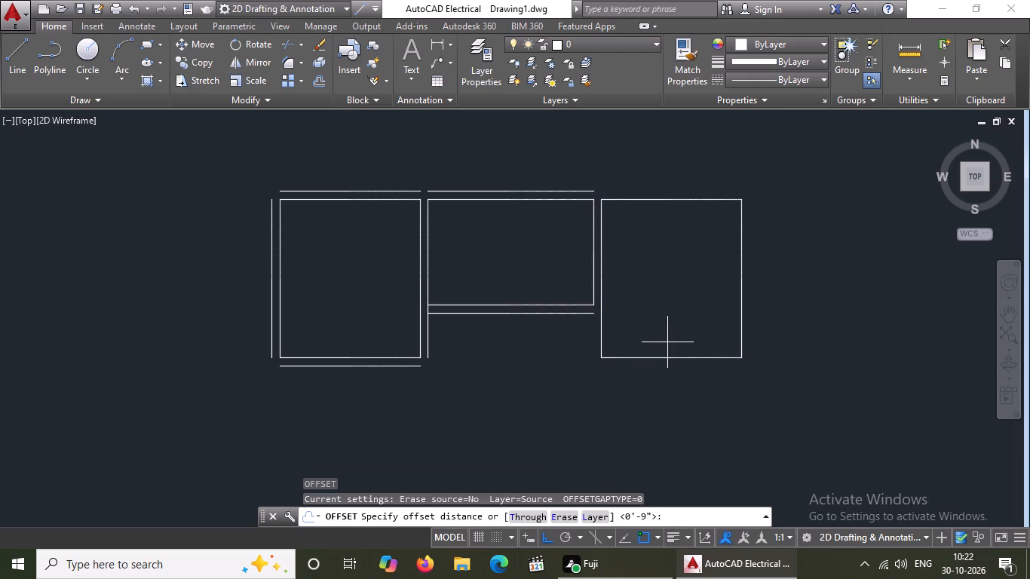
key(9)
key(shift+quotedbl)
key(Return)
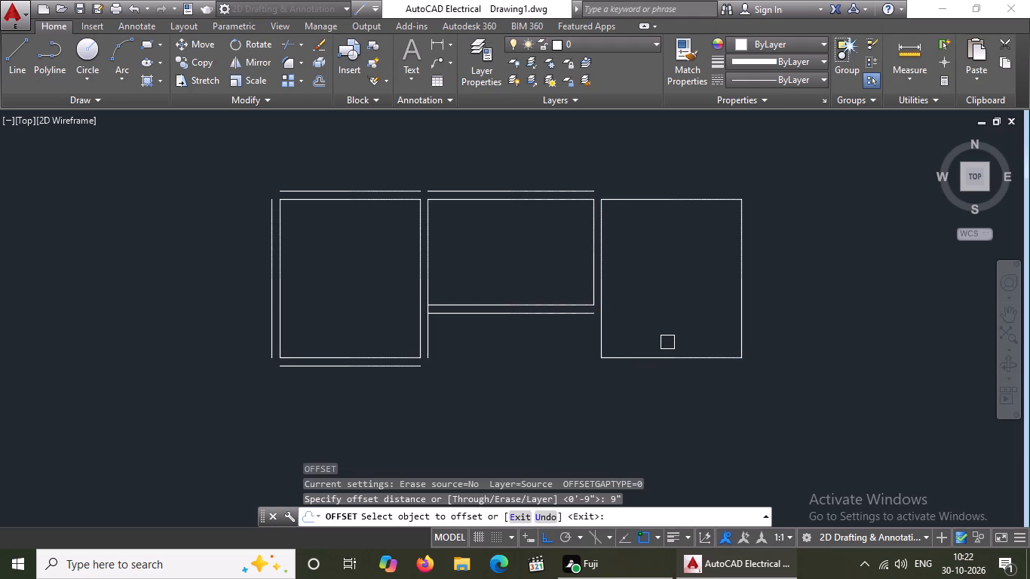
drag(649, 200, 658, 188)
drag(666, 169, 670, 178)
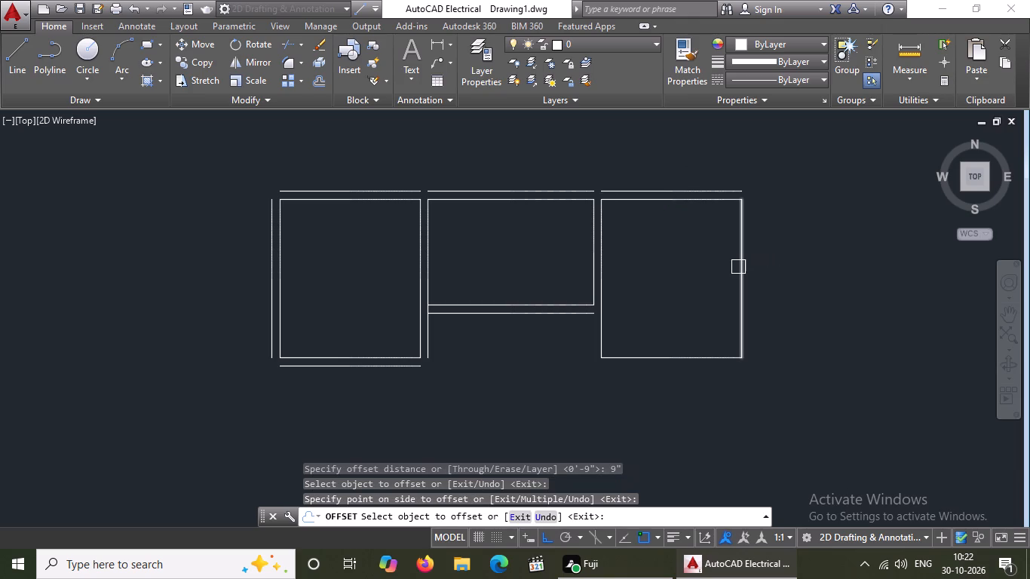
drag(739, 265, 750, 260)
click(792, 247)
drag(705, 357, 703, 365)
click(692, 415)
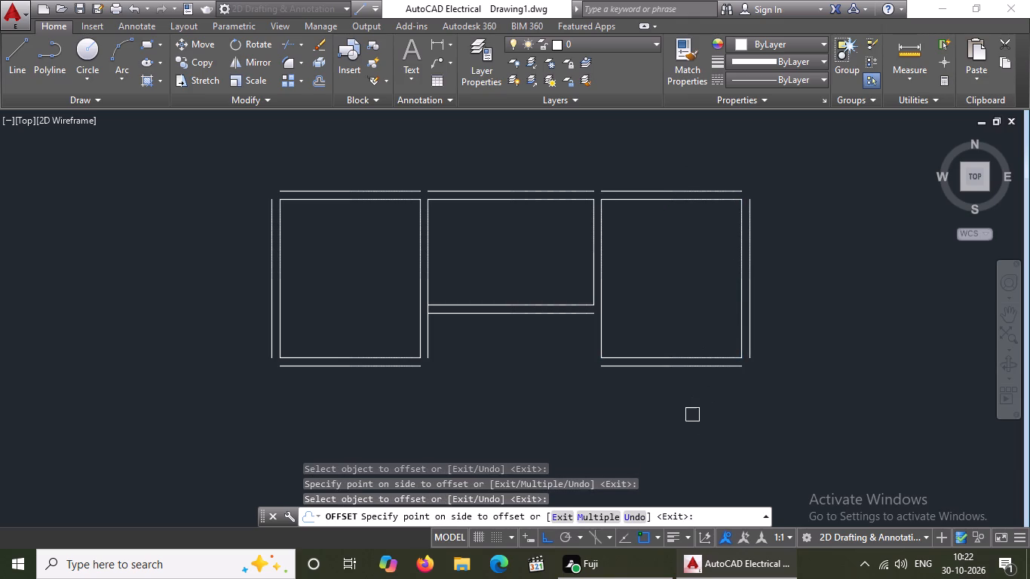
scroll(698, 388, down, 6)
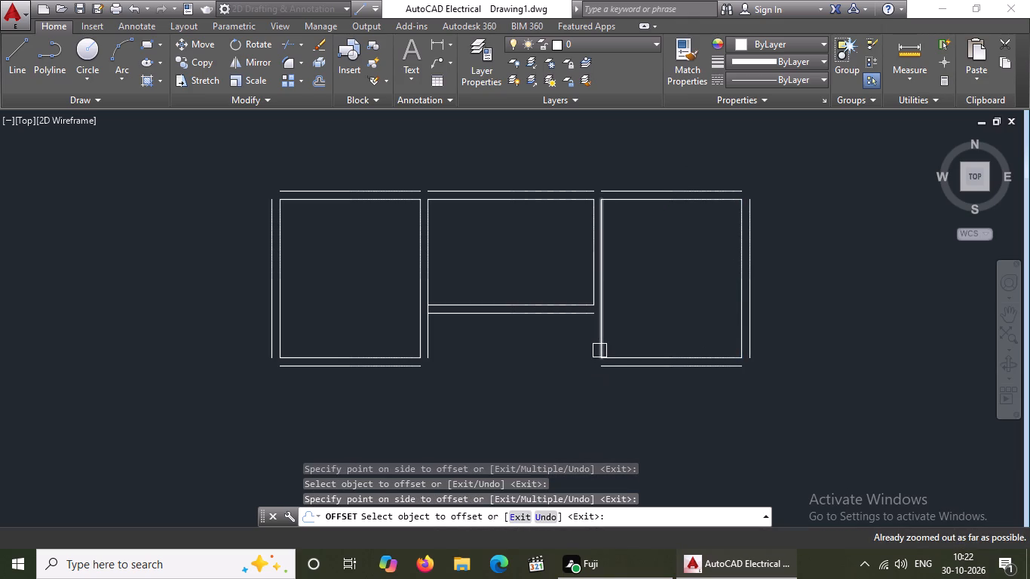
click(599, 350)
click(553, 365)
scroll(542, 360, down, 2)
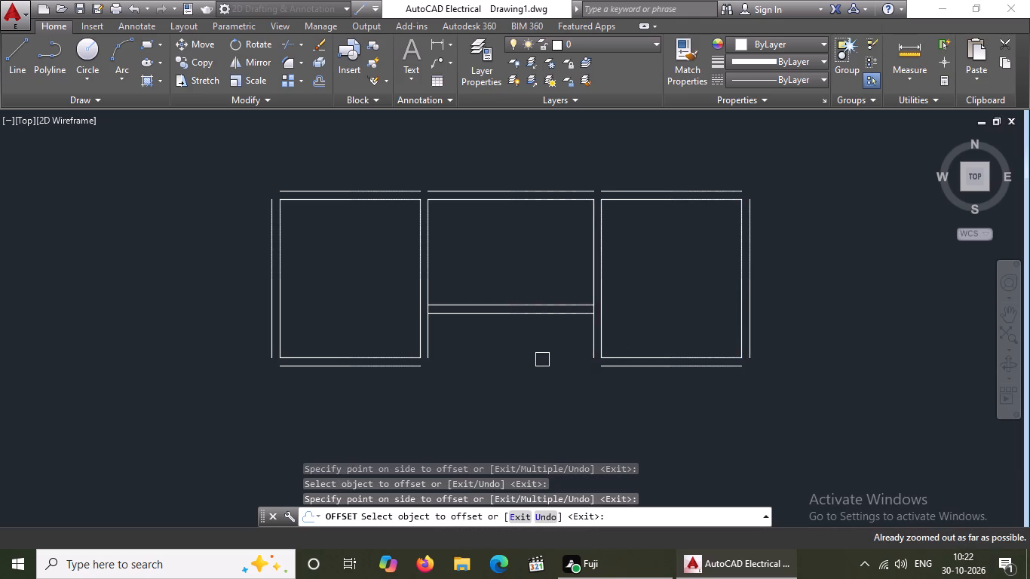
middle_drag(547, 345, 545, 238)
scroll(545, 238, down, 3)
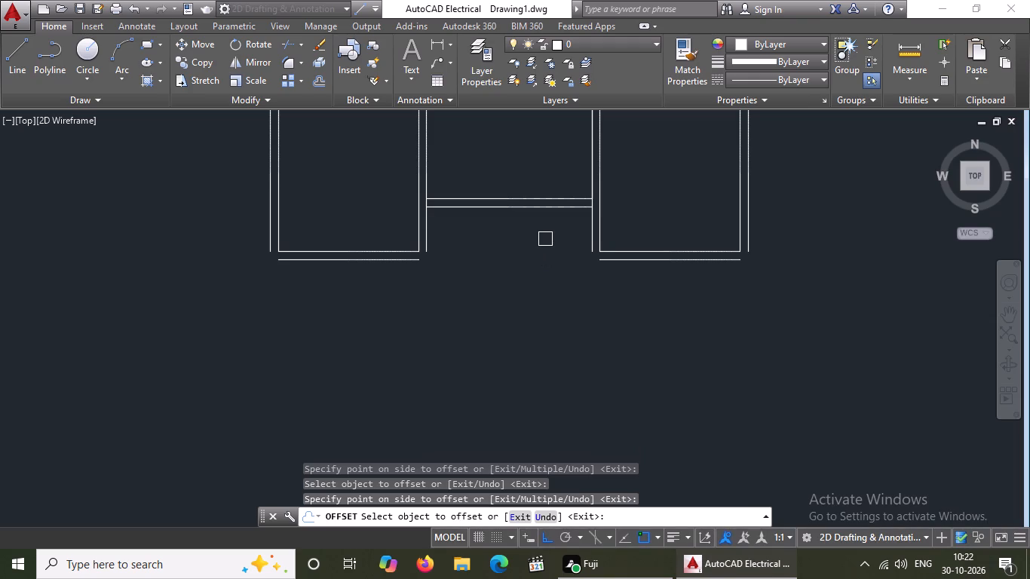
key(Escape)
Start a line at the right end of the third room's outer bottom wall line.
key(l)
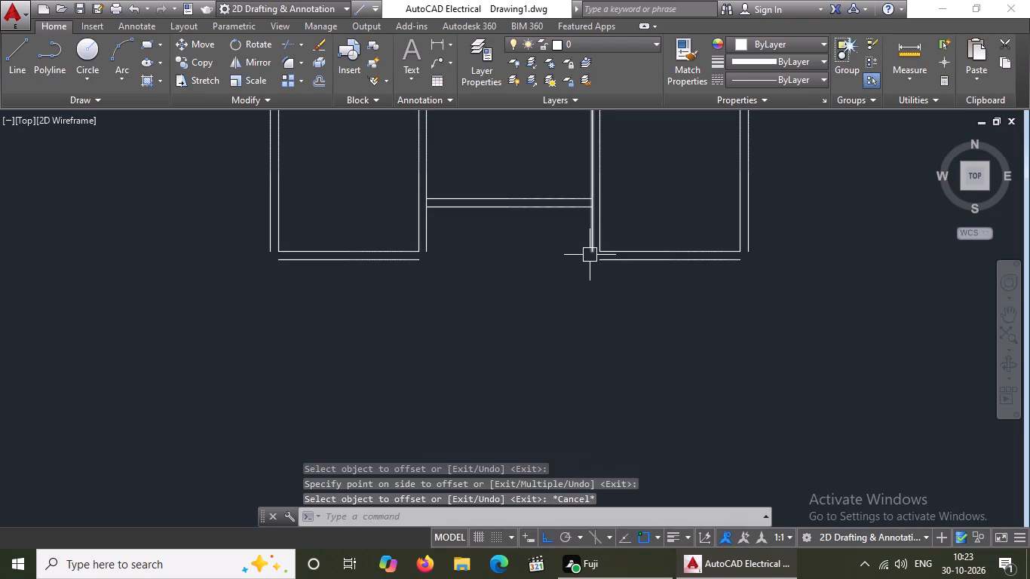
key(Return)
click(739, 256)
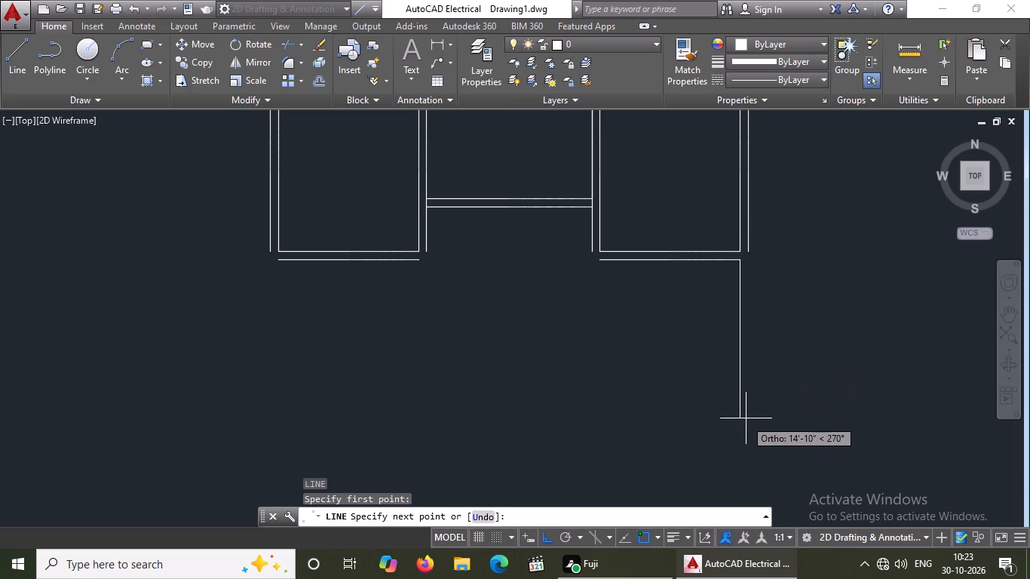
Switch on Night light in the Windows quick settings and return to the drawing.
key(super+a)
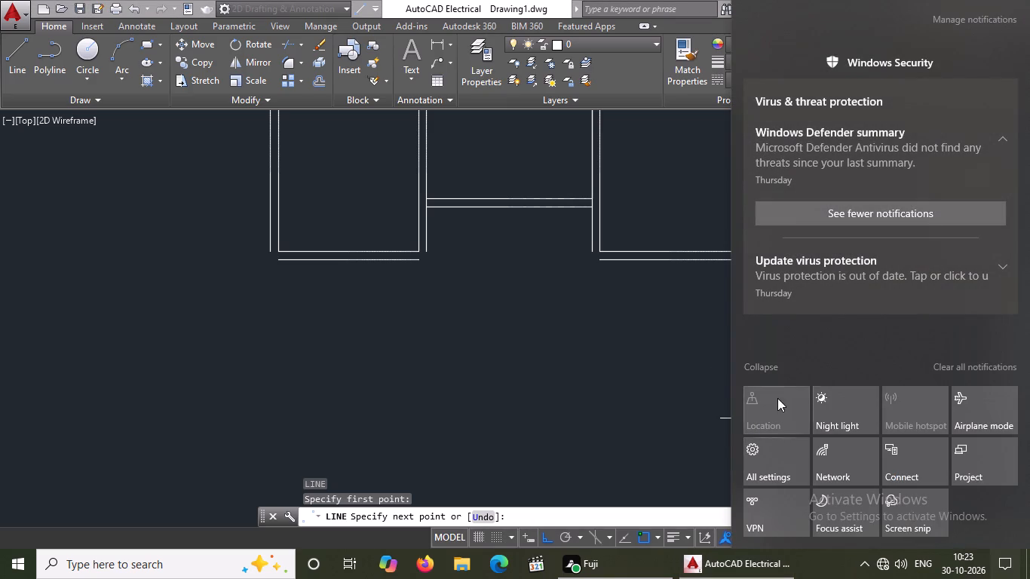
click(848, 405)
scroll(650, 387, down, 3)
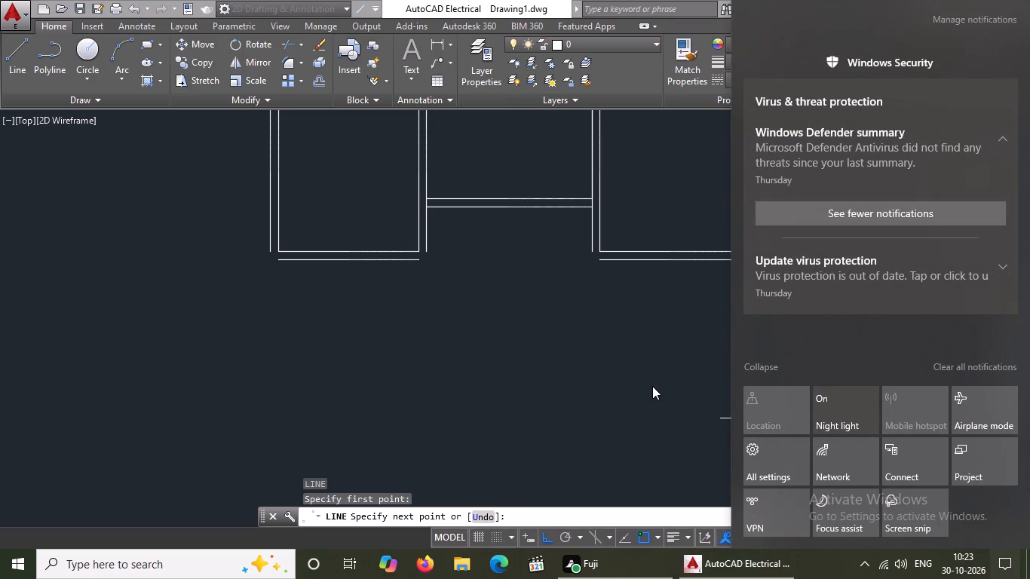
click(653, 385)
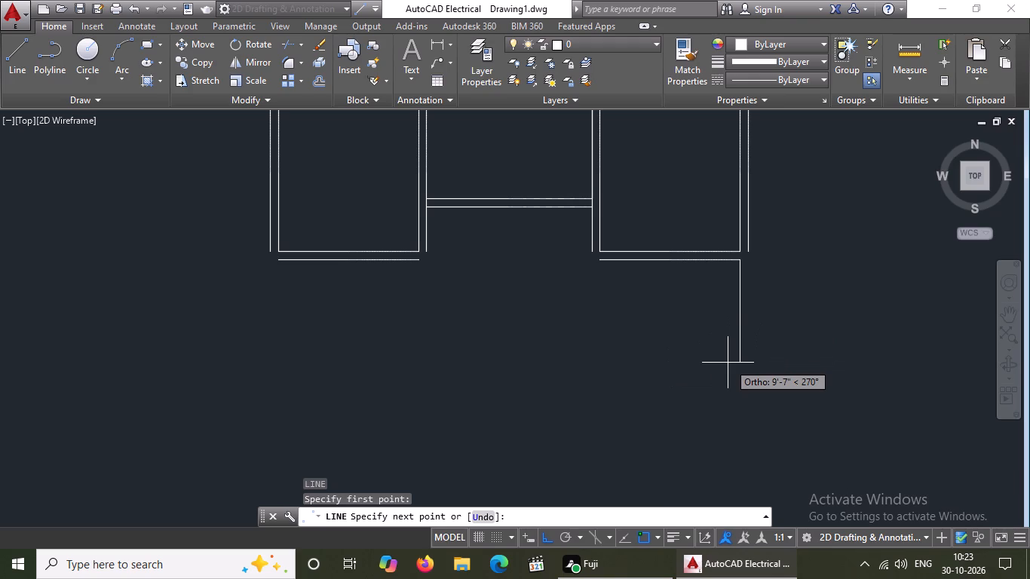
Draw the fourth room's outline 16'5" down, 13'9" left and 16'5" back up below the third room.
text(16)
key(apostrophe)
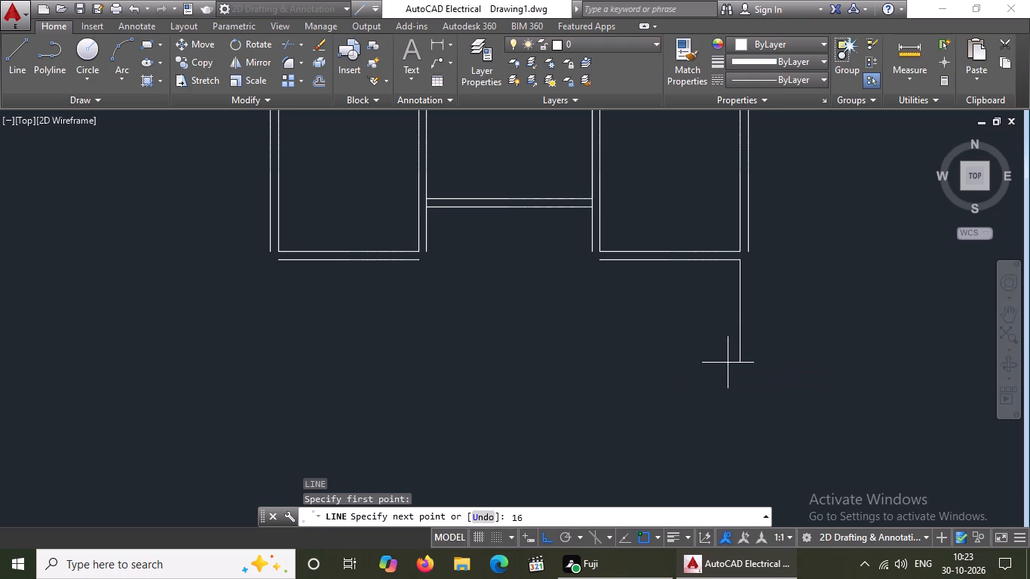
key(5)
key(shift+quotedbl)
key(Return)
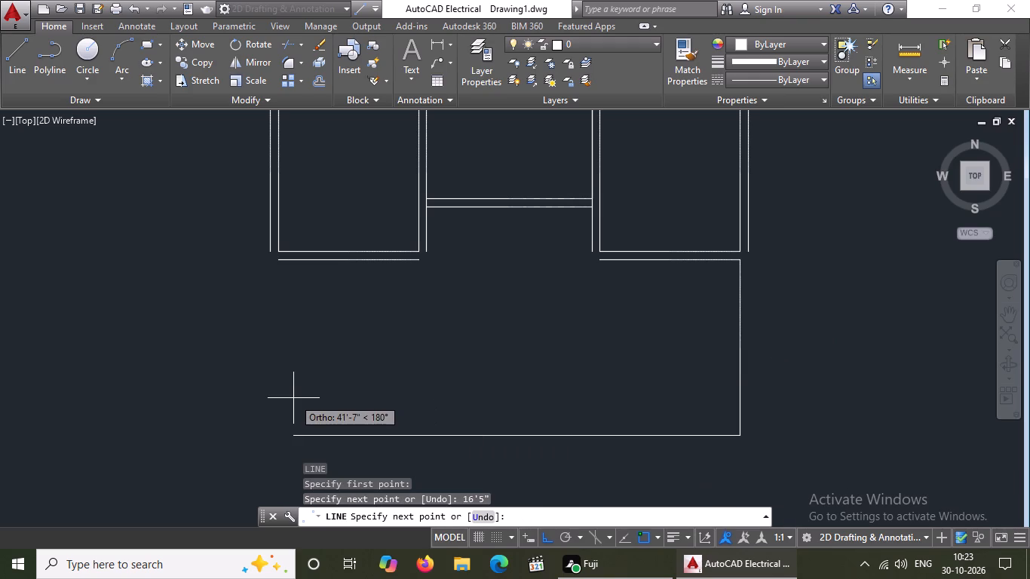
text(13)
key(apostrophe)
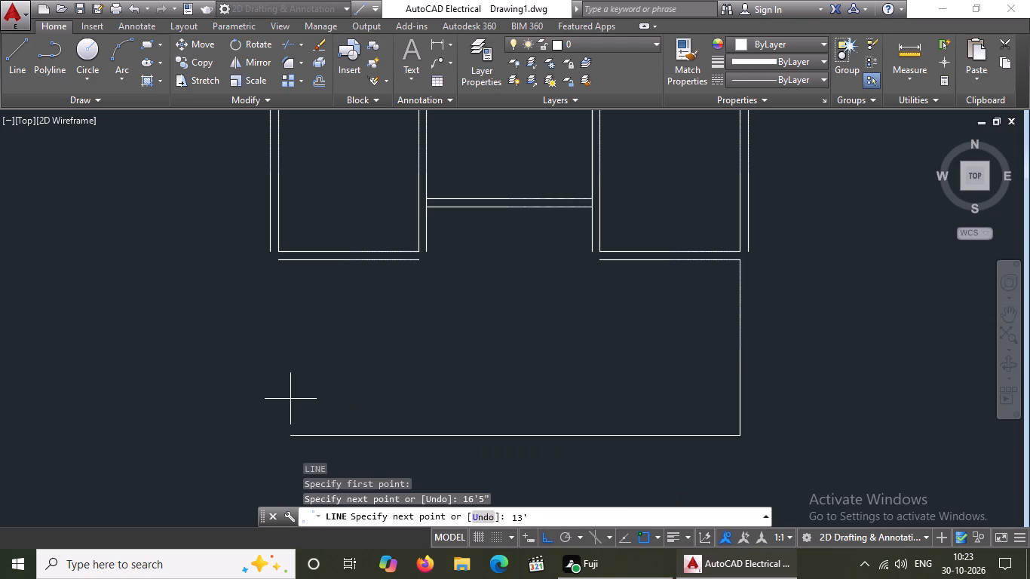
key(9)
key(shift+quotedbl)
key(Return)
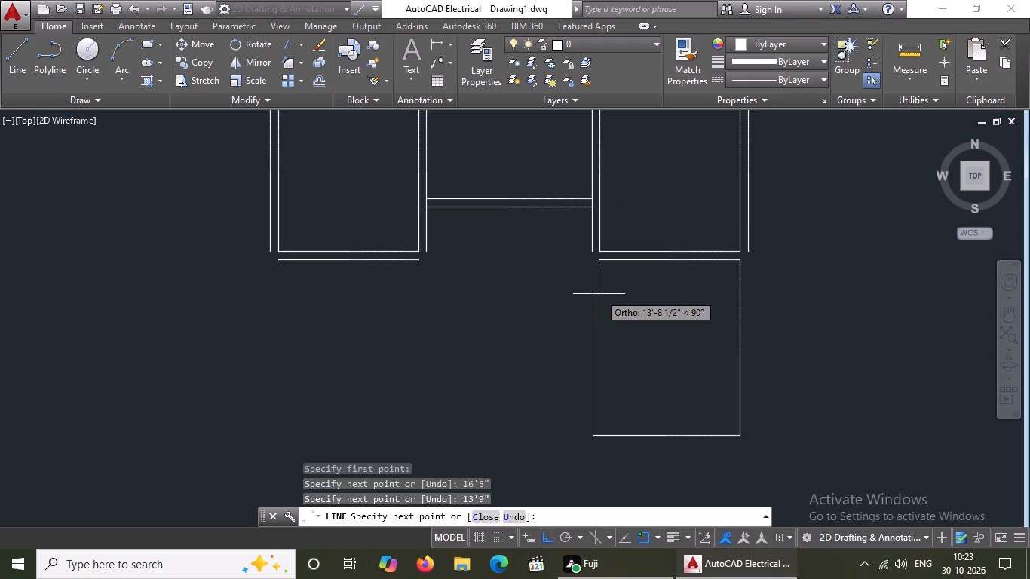
key(1)
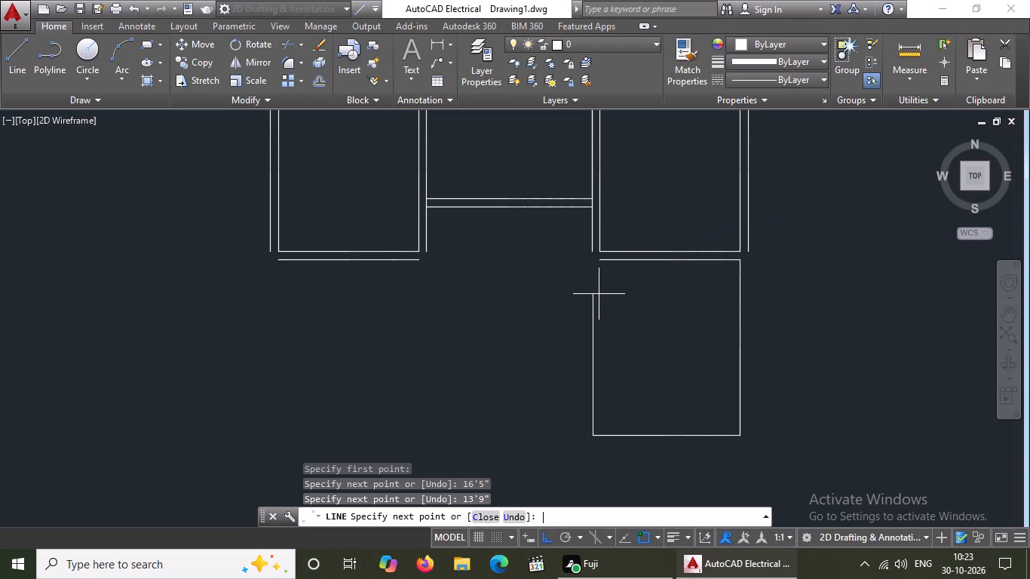
text(6'5")
key(Return)
key(Return)
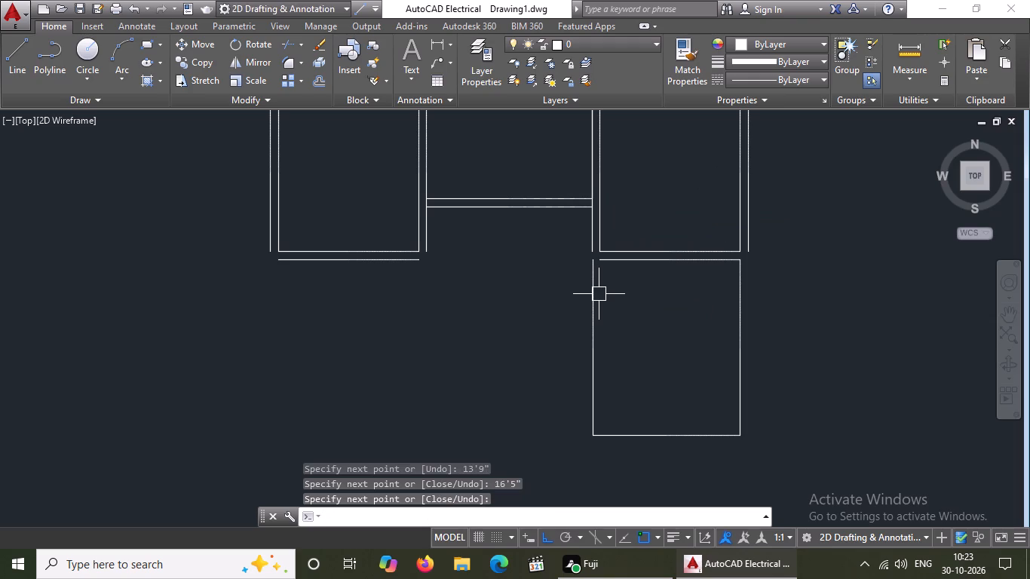
Fillet the fourth room's left line with its top line to close the upper-left corner squarely.
text(f)
key(space)
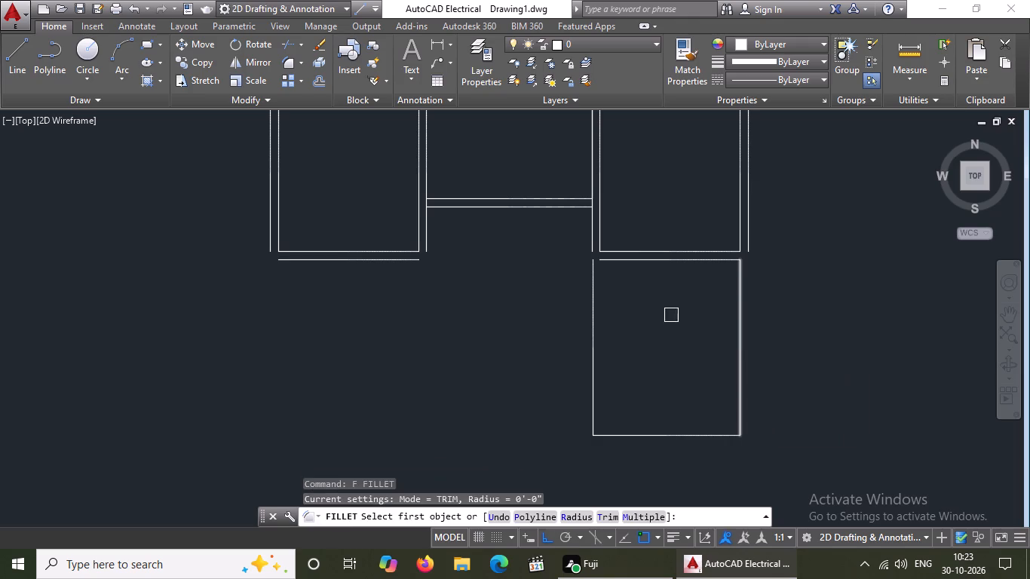
click(596, 293)
click(619, 266)
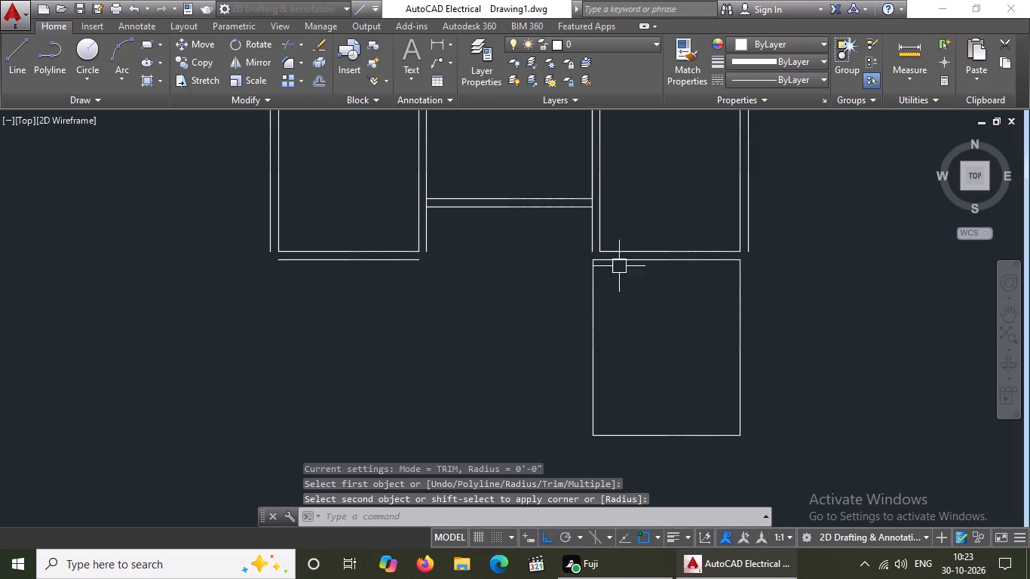
Offset the fourth room's right, bottom and left lines outward by 9".
scroll(616, 280, down, 2)
key(o)
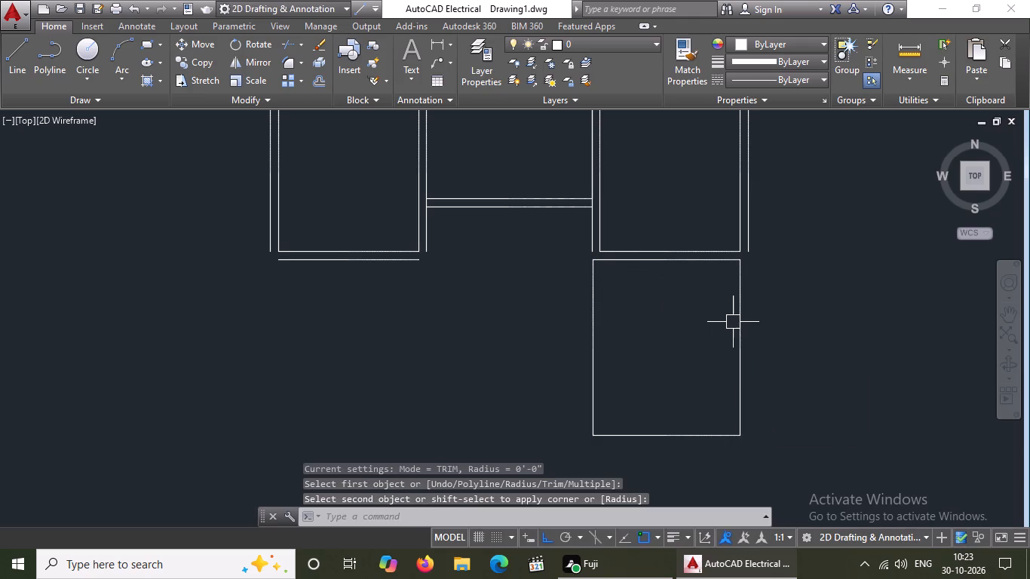
key(Return)
key(9)
key(shift+quotedbl)
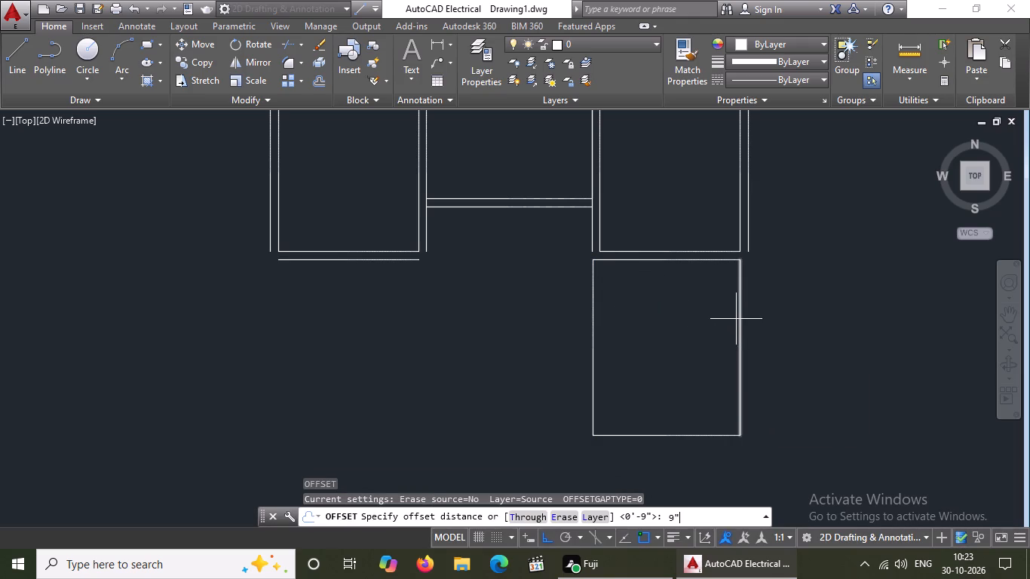
key(Return)
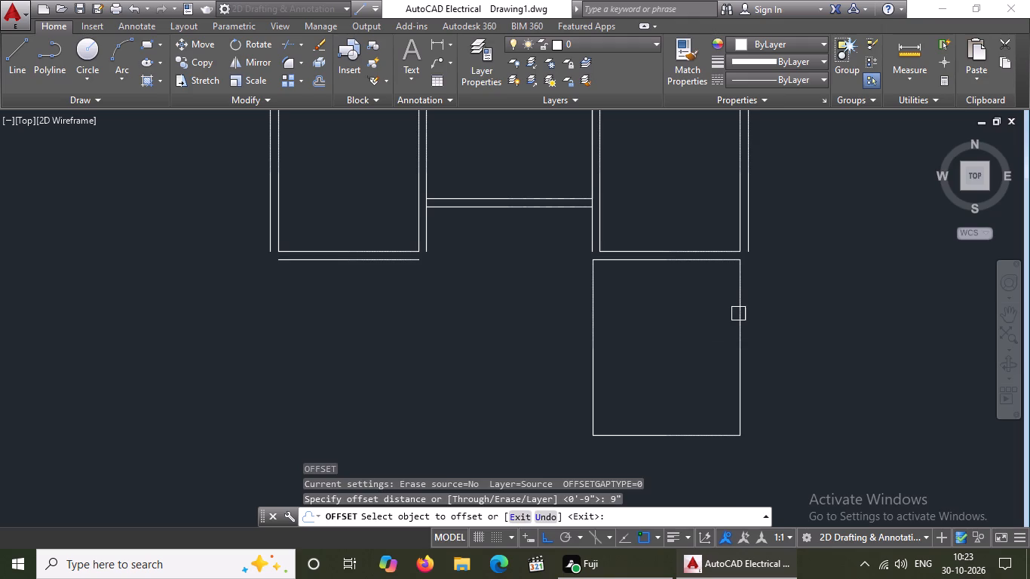
drag(738, 314, 758, 306)
click(814, 299)
click(685, 437)
click(685, 469)
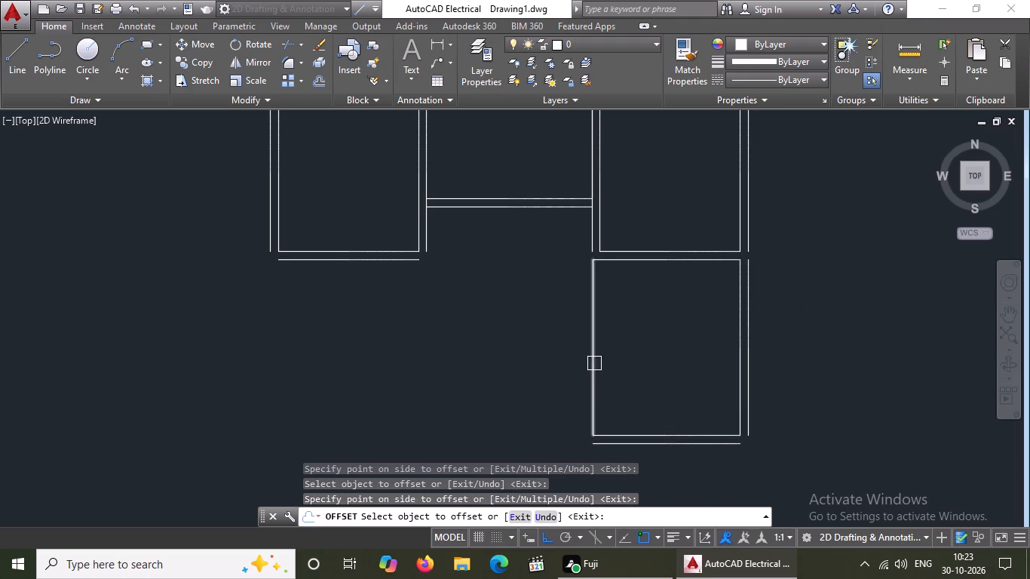
drag(595, 361, 584, 376)
click(522, 387)
scroll(572, 356, down, 3)
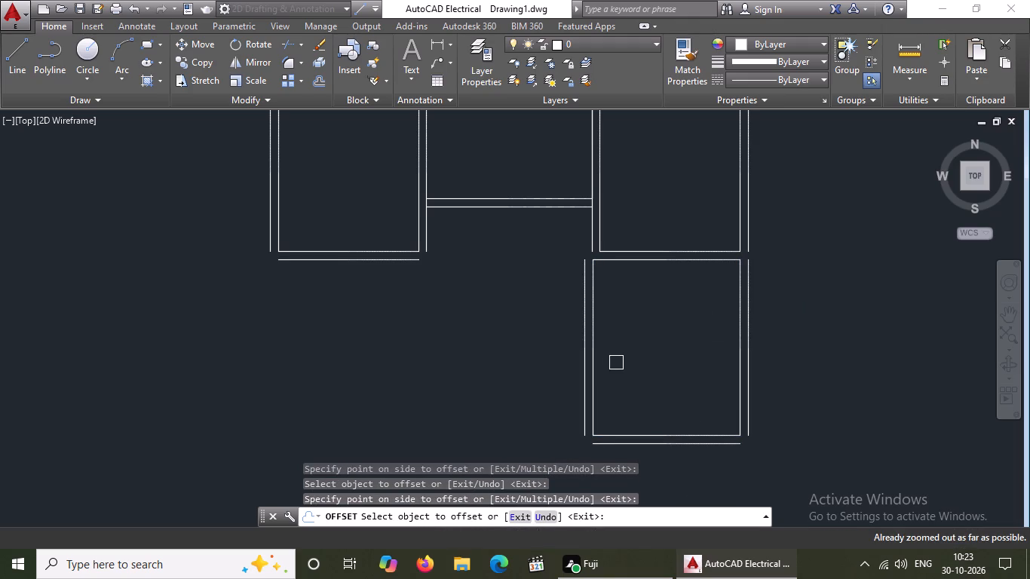
key(Escape)
Draw the fifth room's outline 13'1" down, 9'10" right and 13'1" back up, starting below the first room's lower-left corner.
scroll(634, 367, down, 4)
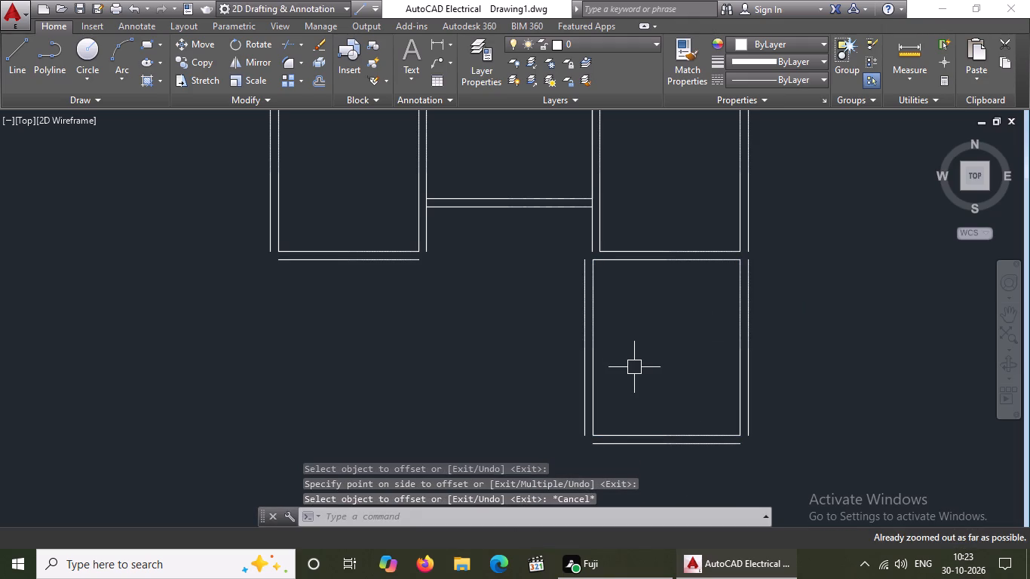
scroll(634, 367, down, 3)
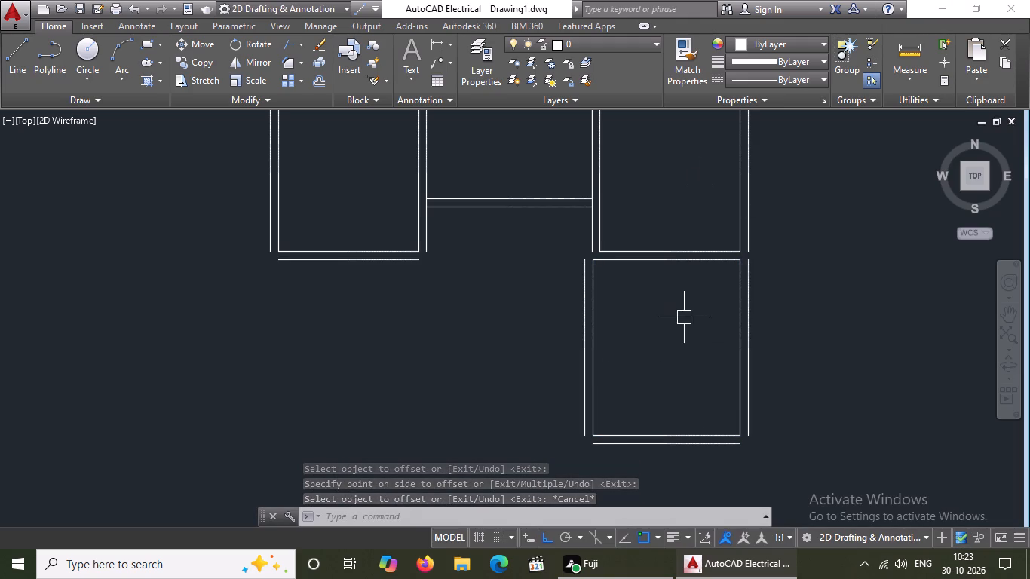
scroll(559, 344, down, 2)
middle_drag(559, 345, 616, 326)
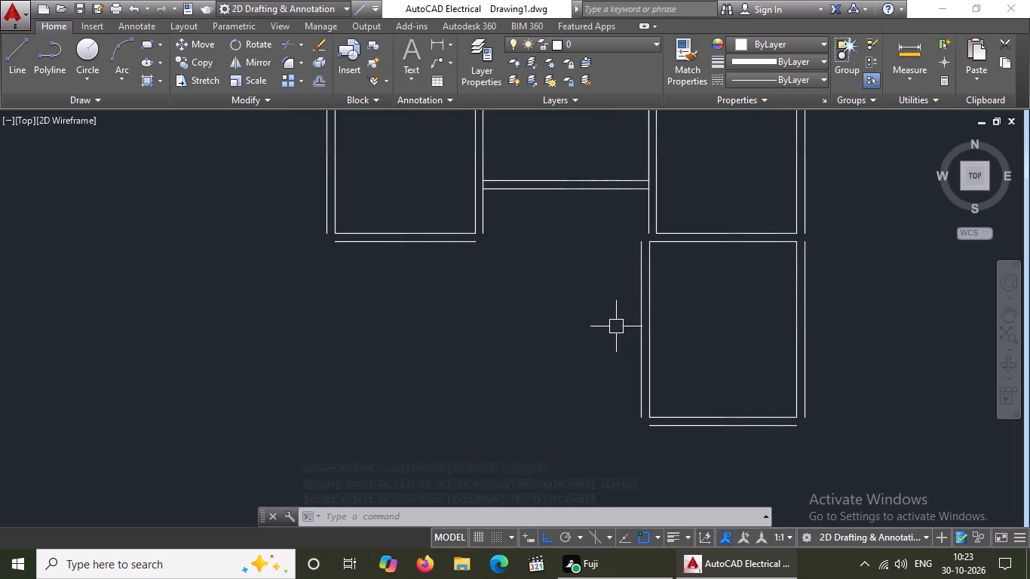
scroll(616, 326, down, 4)
text(z a)
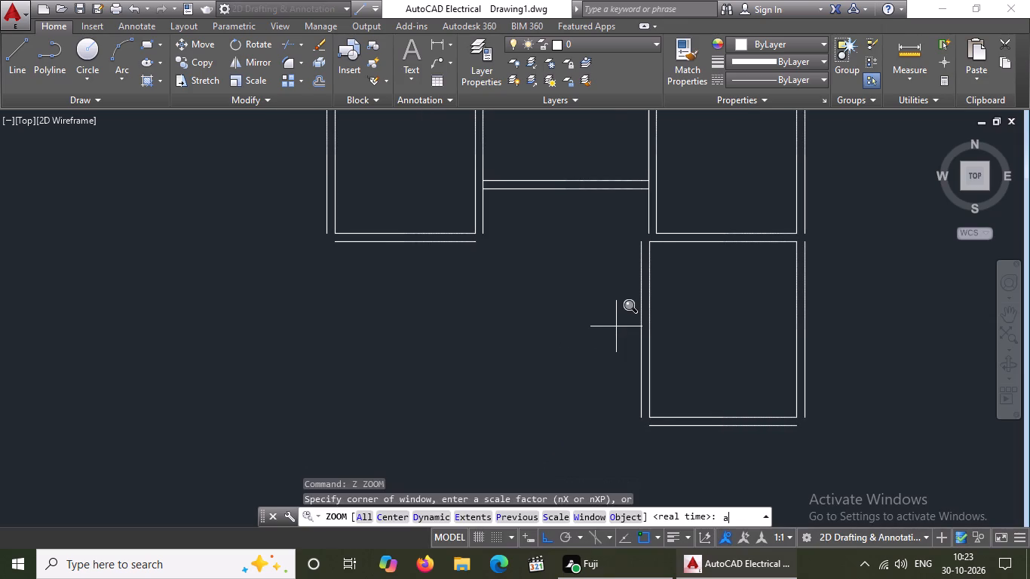
key(space)
scroll(610, 277, down, 3)
scroll(640, 360, up, 1)
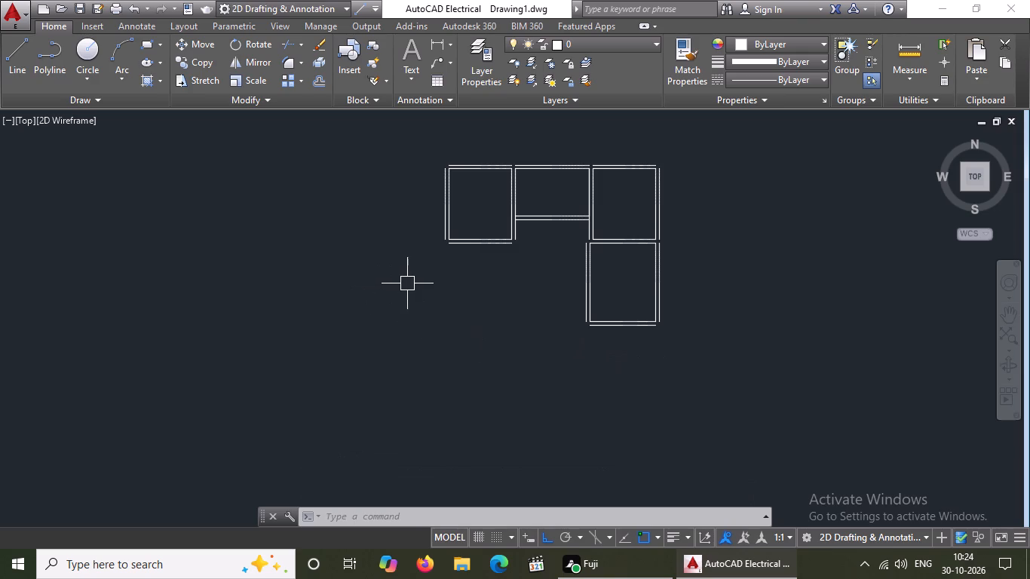
key(l)
key(Return)
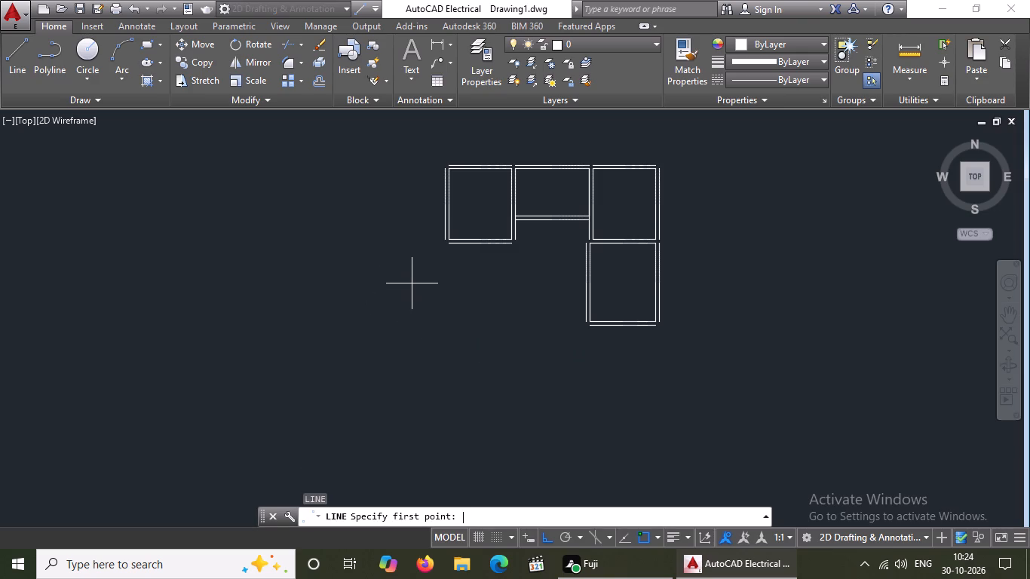
click(449, 241)
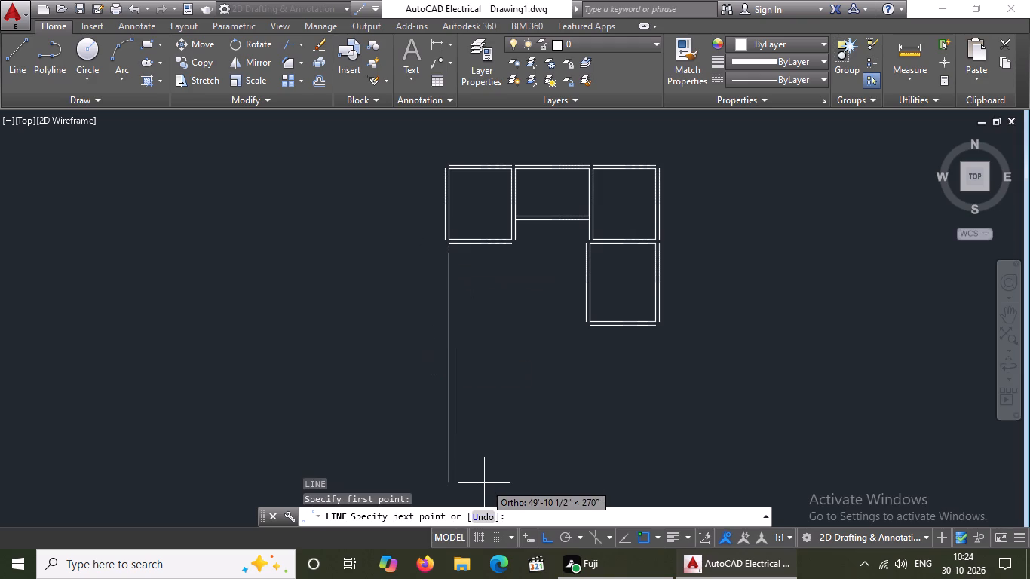
text(13'1|")
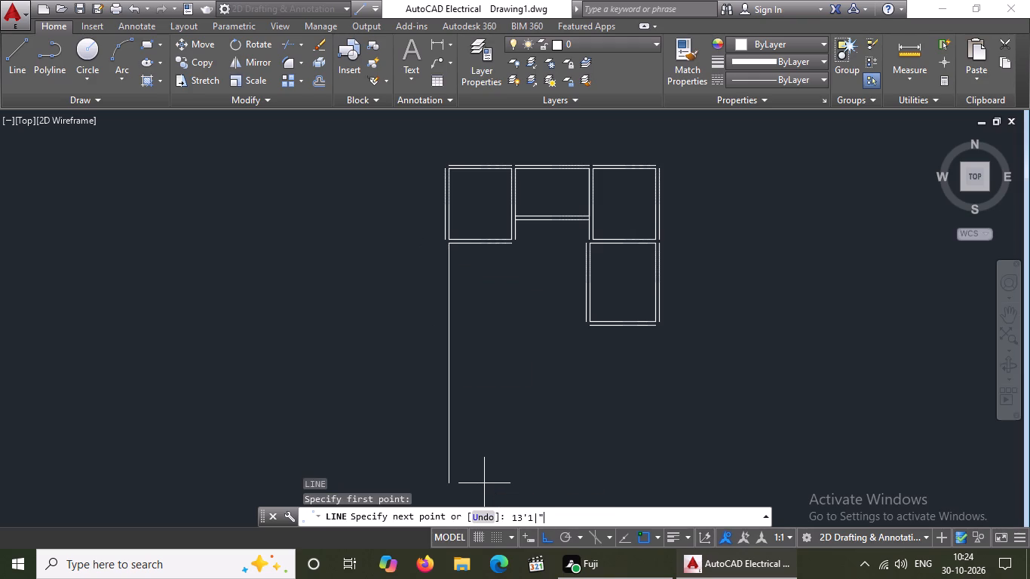
key(BackSpace)
key(BackSpace)
key(BackSpace)
text(1")
key(Return)
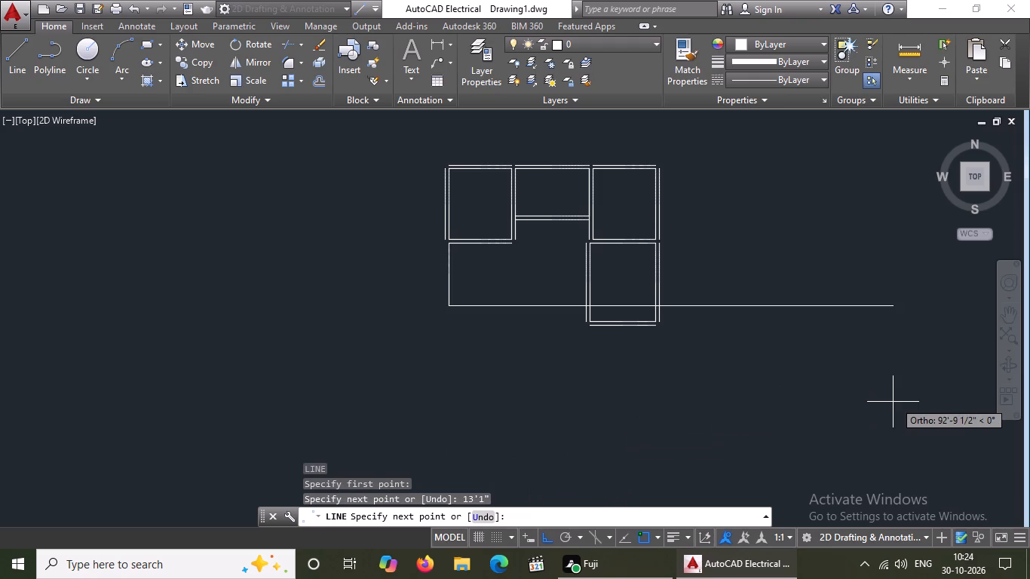
key(9)
text('10)
key(shift+quotedbl)
key(Return)
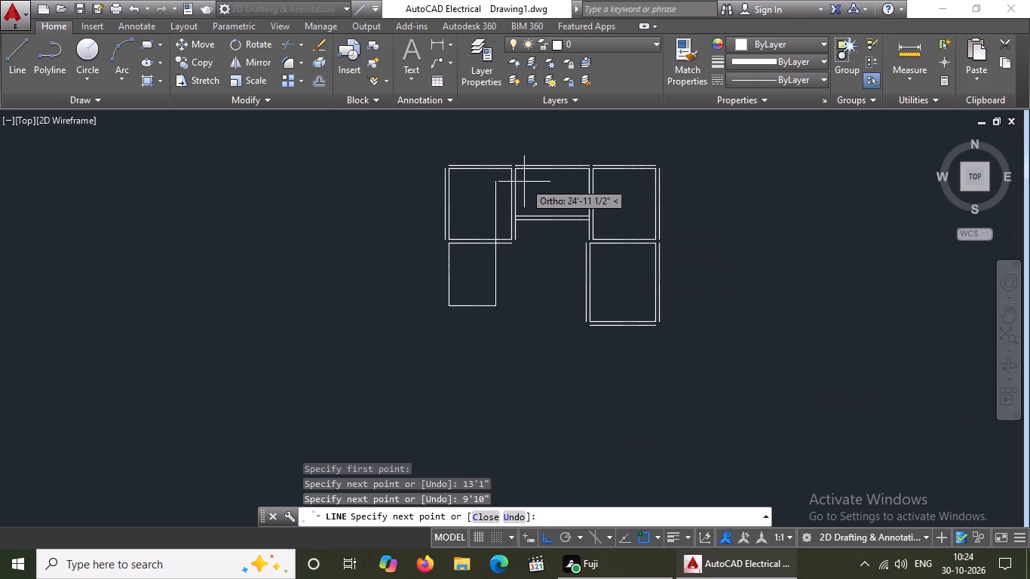
text(13'1")
key(Return)
key(Return)
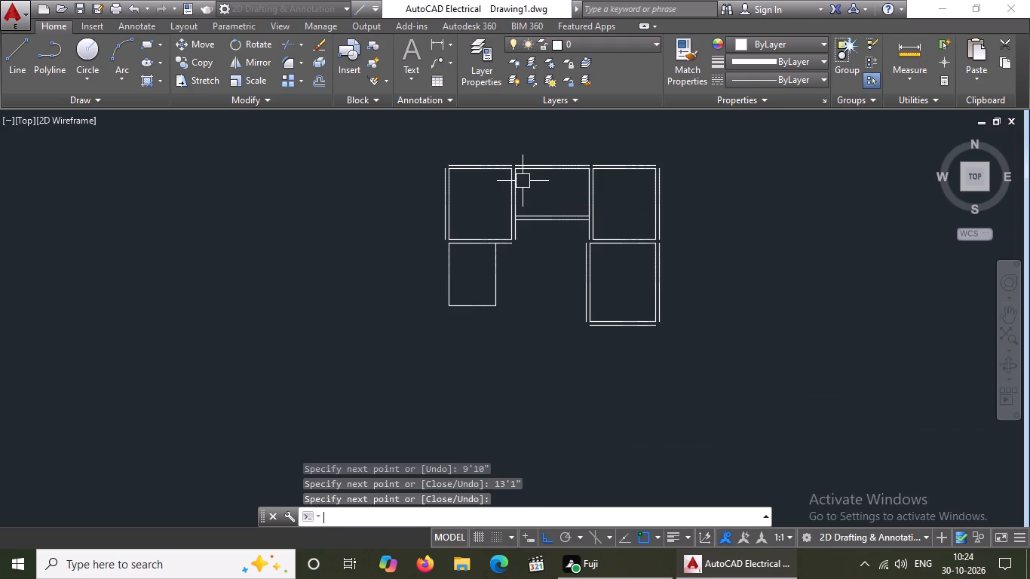
Offset the fifth room's left, bottom and right lines outward by 9".
key(o)
key(Return)
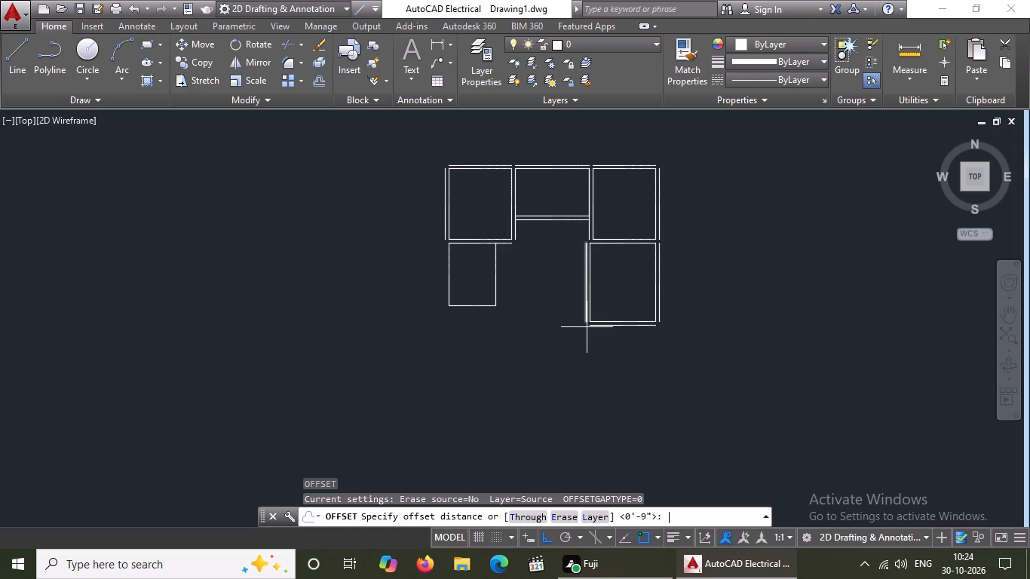
key(9)
key(shift+quotedbl)
key(Return)
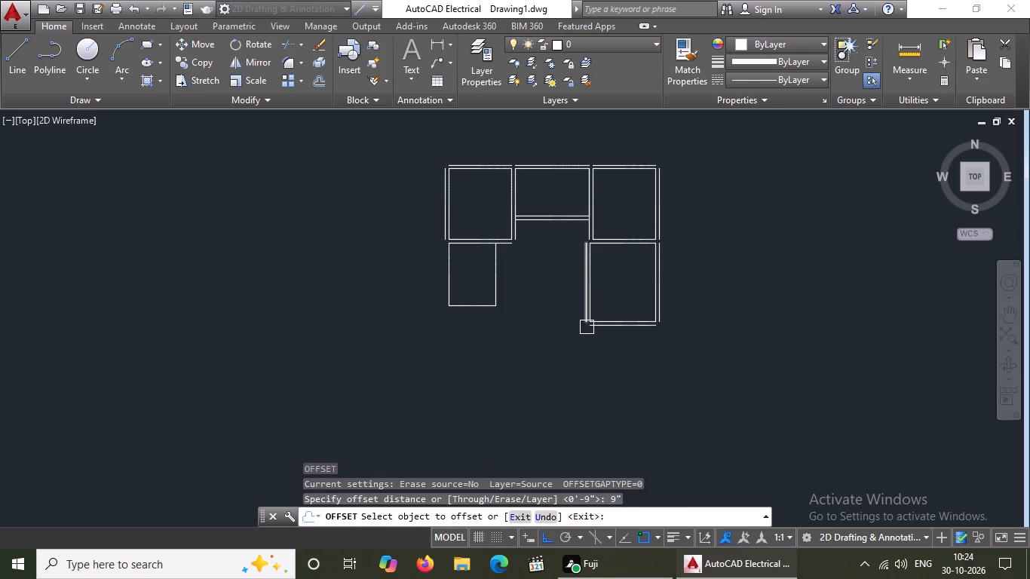
click(446, 264)
click(389, 297)
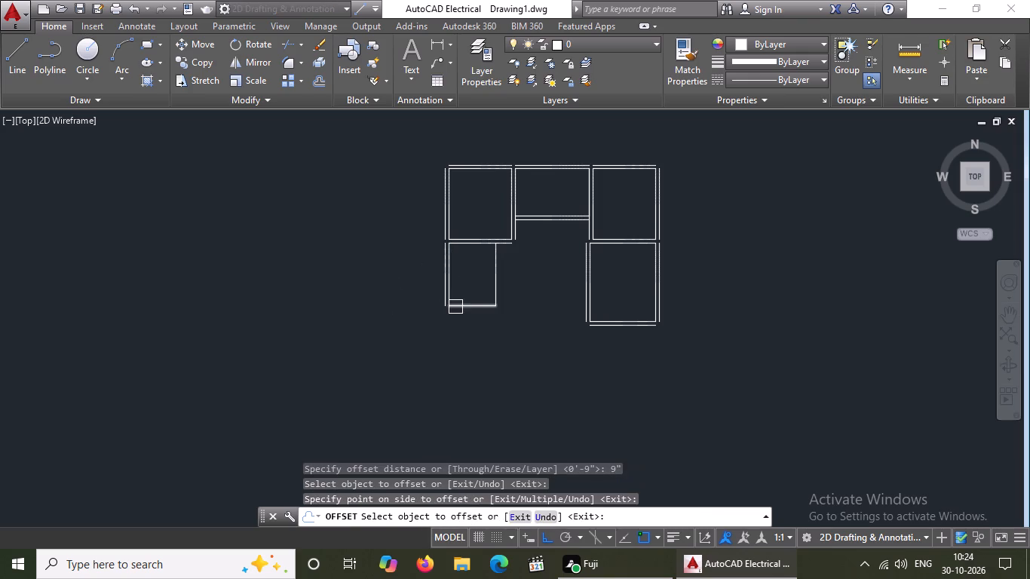
click(458, 307)
click(485, 378)
drag(498, 282, 507, 280)
click(557, 273)
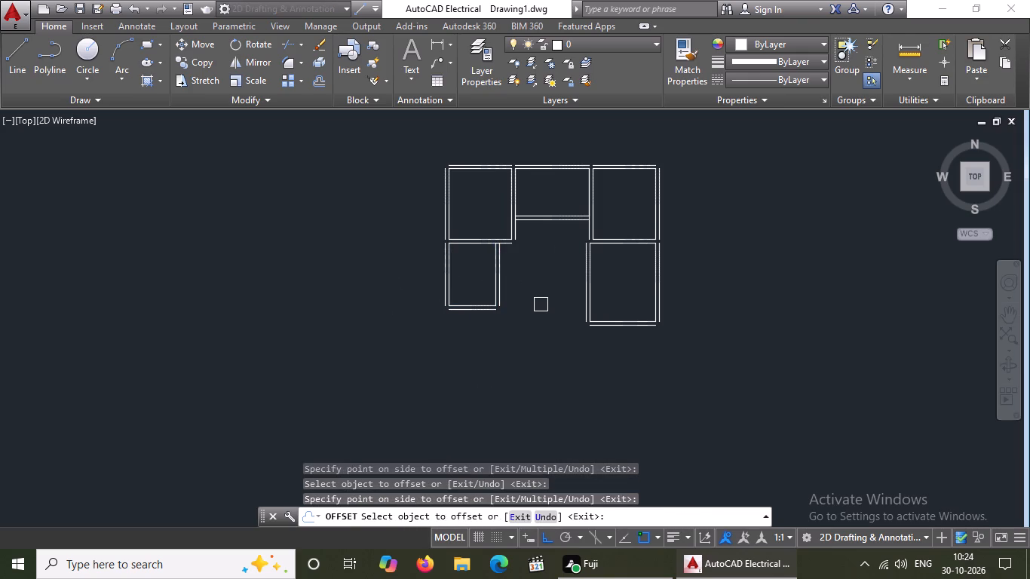
key(Escape)
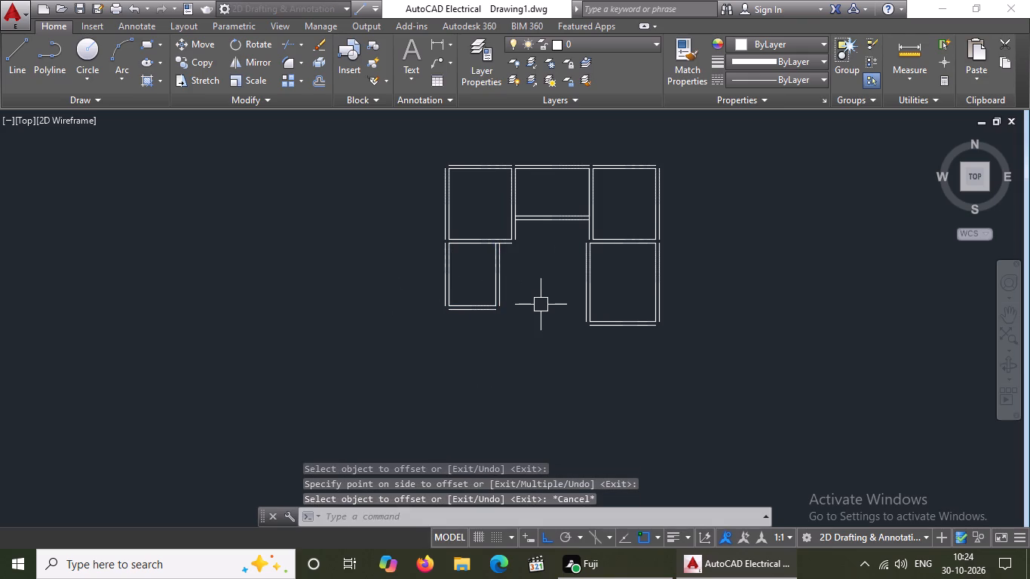
Draw the sixth room's outline 11'6" down, 13'1" right and 11'6" back up, starting at the left end of the fifth room's outer bottom line.
key(l)
key(Return)
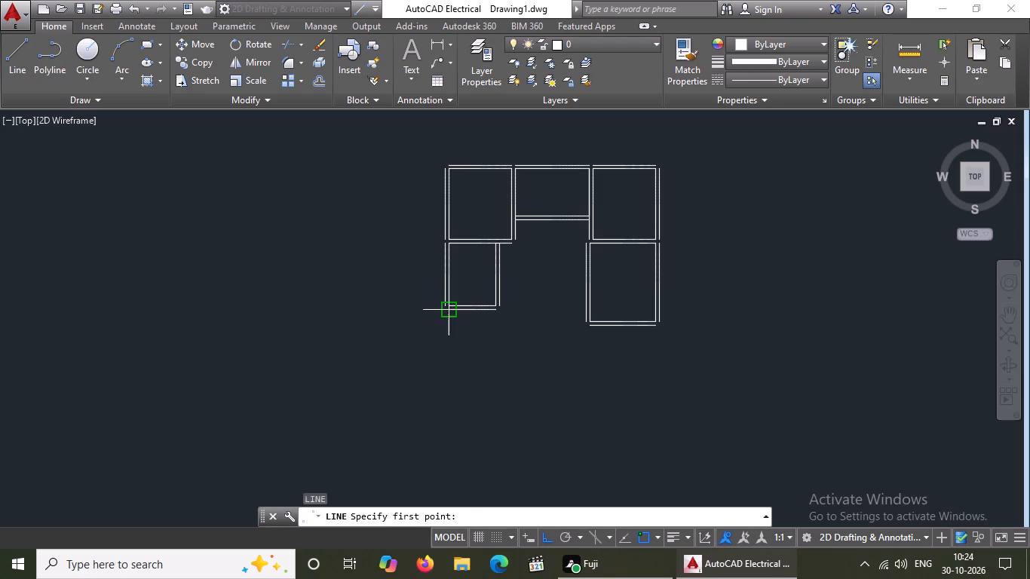
drag(448, 310, 448, 317)
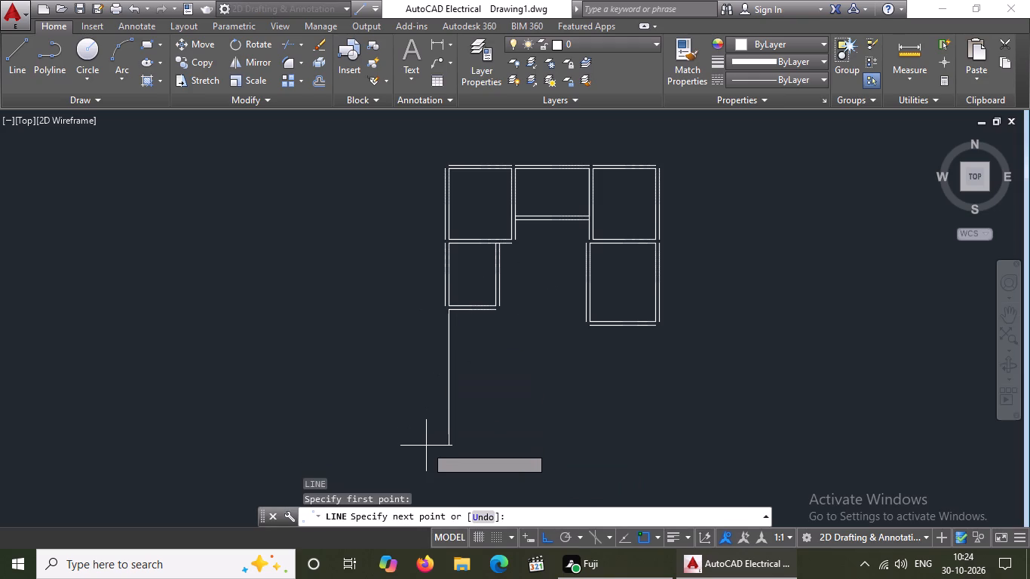
text(11'6")
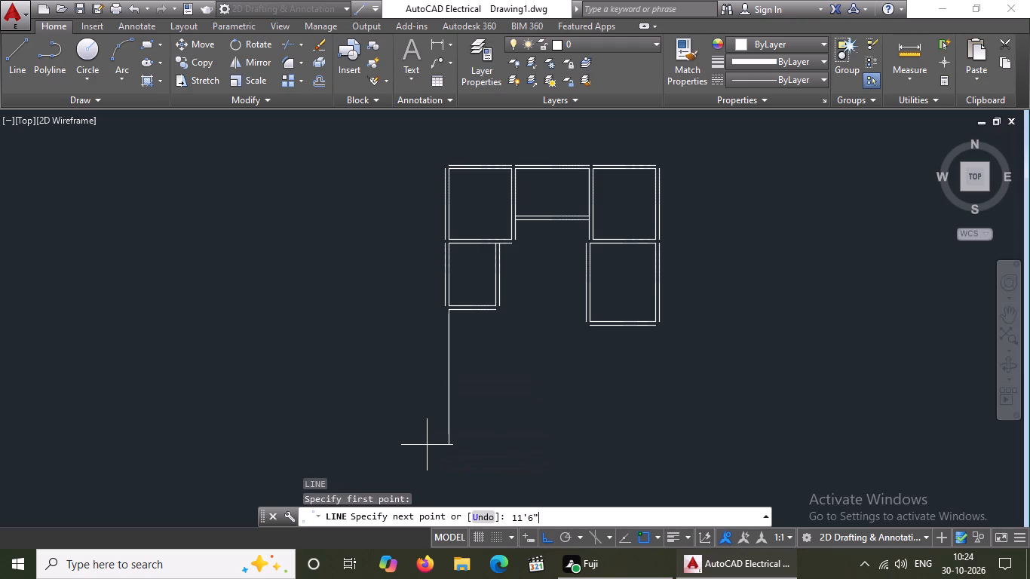
key(Return)
text(13'1")
key(Return)
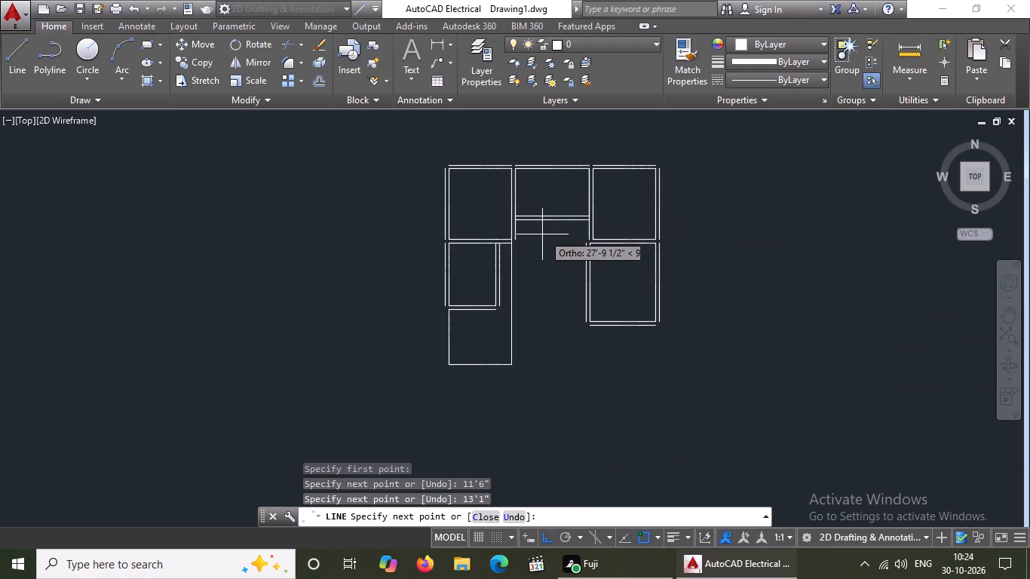
text(11)
text('6")
key(Return)
key(Return)
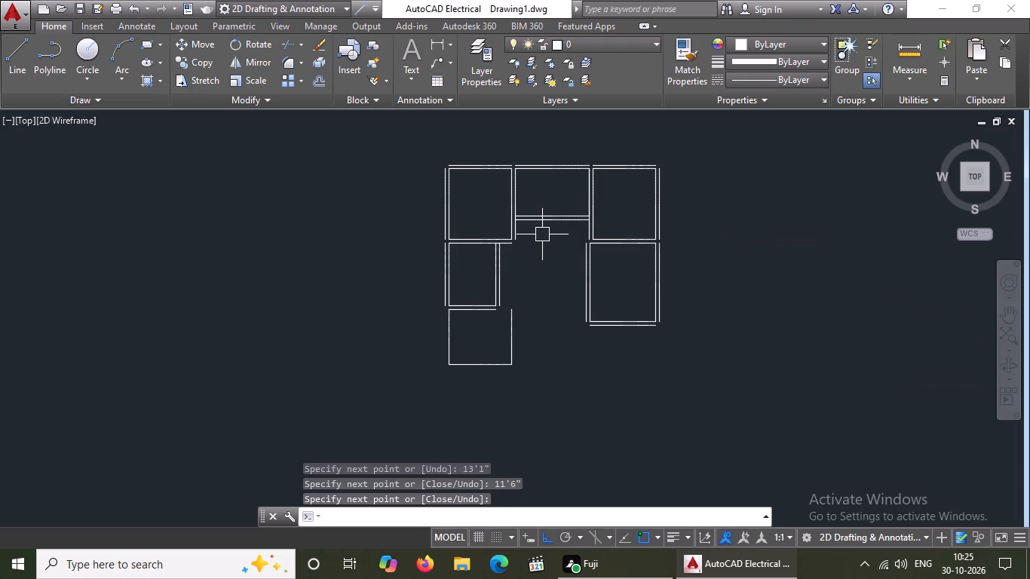
Fillet the sixth room's top line with its right line to close the upper-right corner squarely.
key(f)
key(Return)
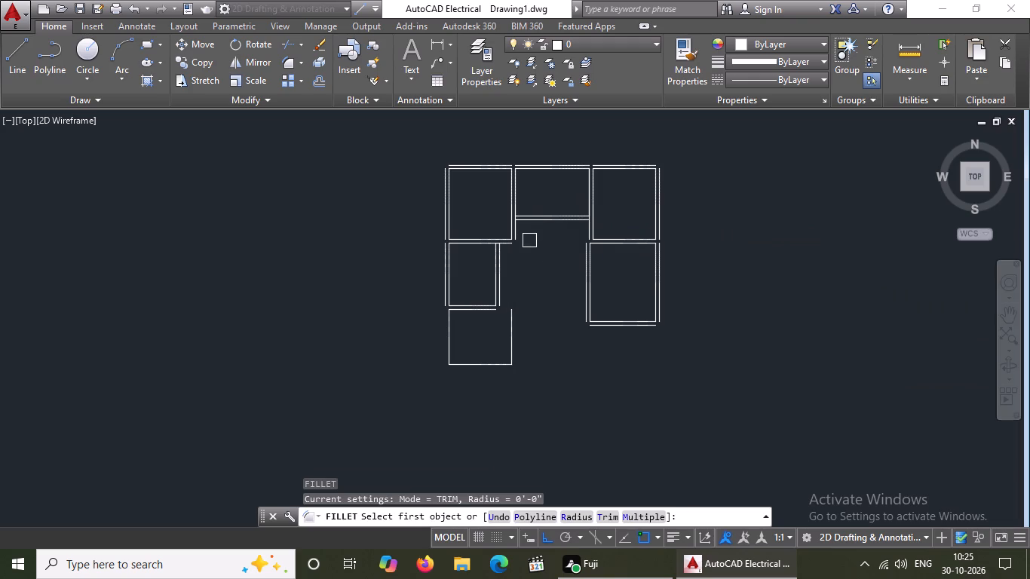
click(488, 315)
click(514, 335)
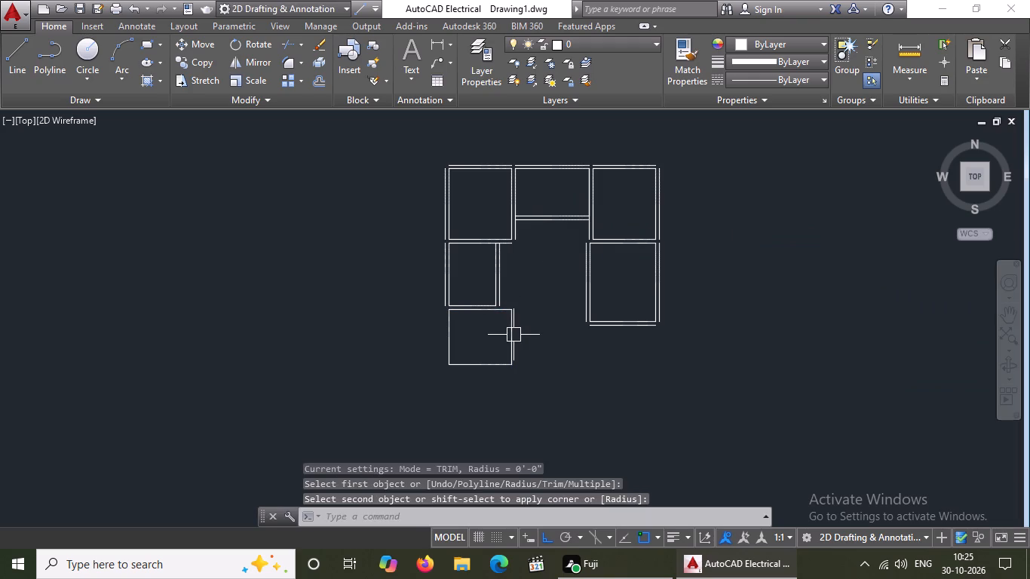
key(Escape)
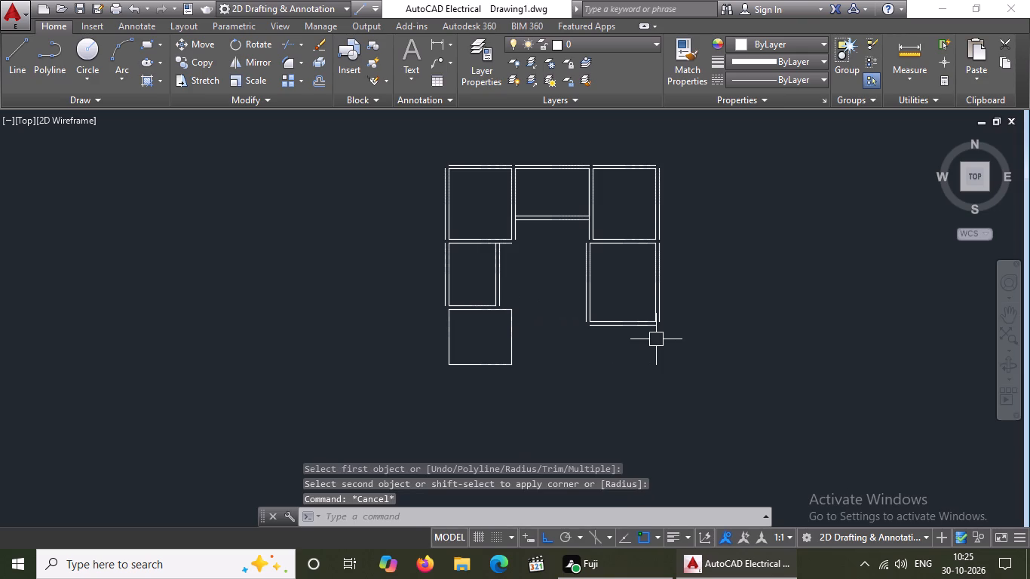
Offset the sixth room's left, bottom and right lines outward by 9".
key(o)
key(Return)
text(9")
key(Return)
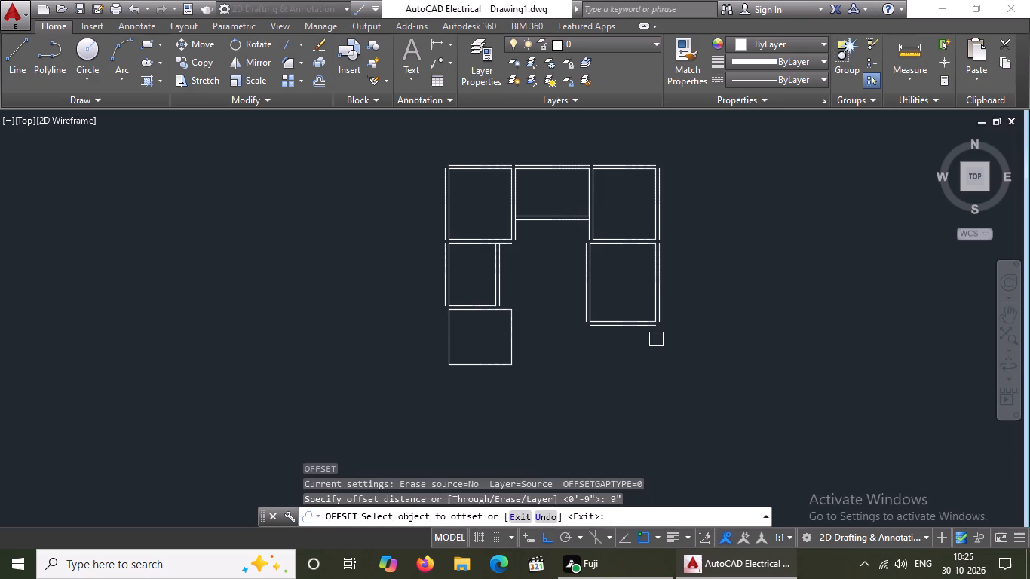
click(447, 339)
click(402, 382)
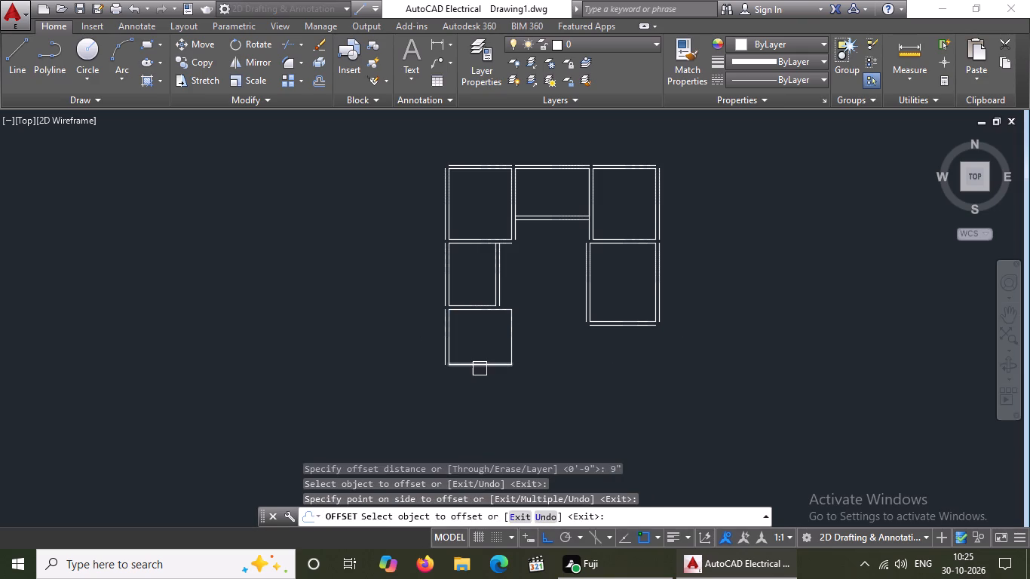
drag(480, 369, 487, 407)
drag(496, 440, 508, 424)
drag(511, 348, 521, 344)
click(577, 336)
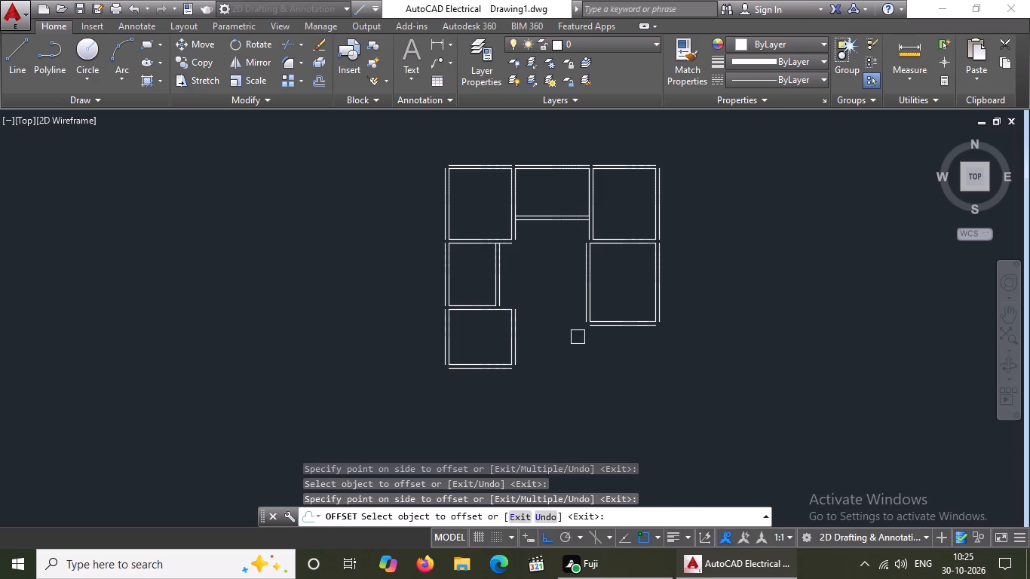
right_click(578, 337)
key(Escape)
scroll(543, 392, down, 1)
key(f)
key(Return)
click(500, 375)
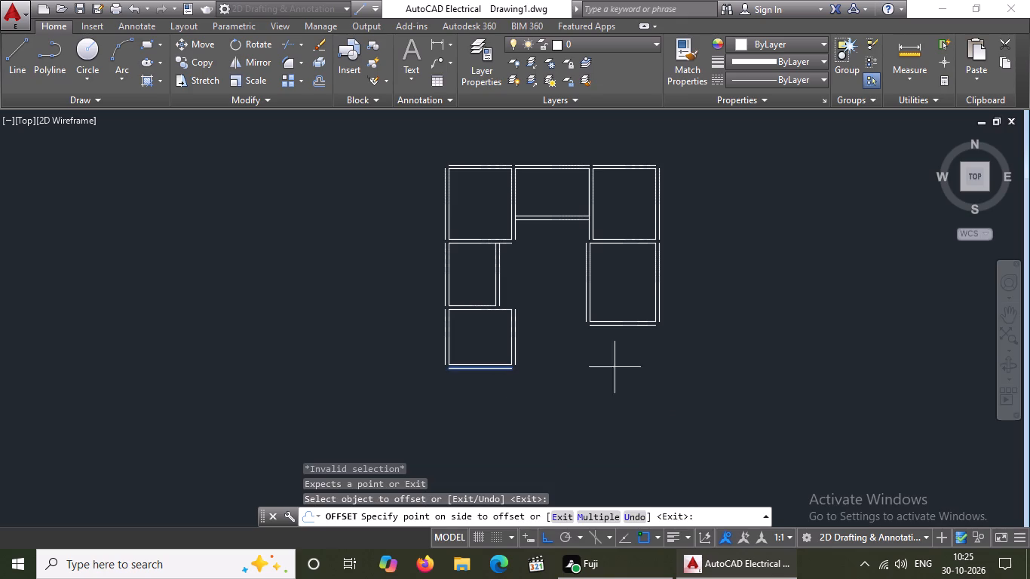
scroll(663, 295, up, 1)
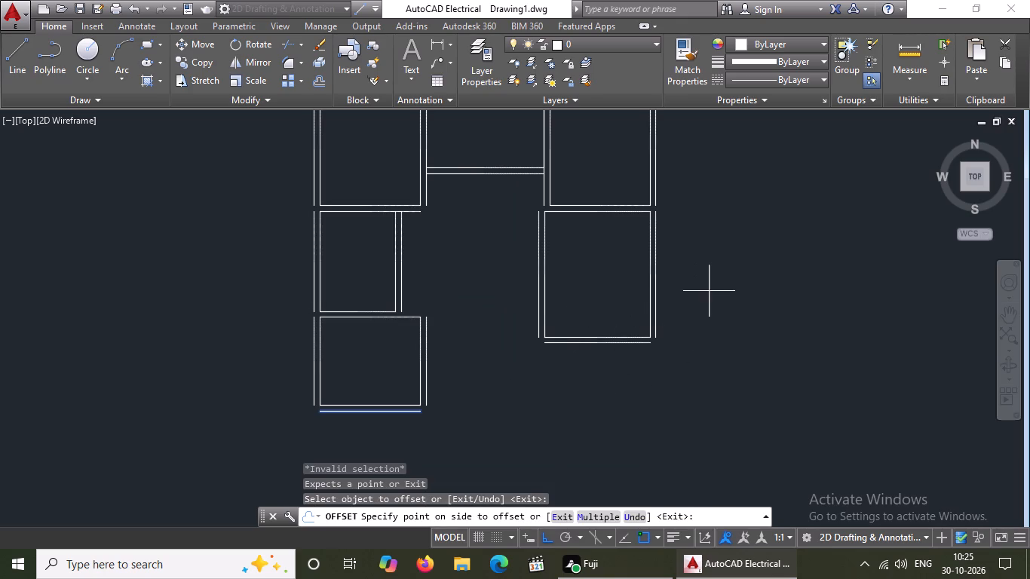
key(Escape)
Fillet the sixth room's outer bottom line with the fourth room's outer right line to form the plan's square lower-right corner.
key(f)
key(Return)
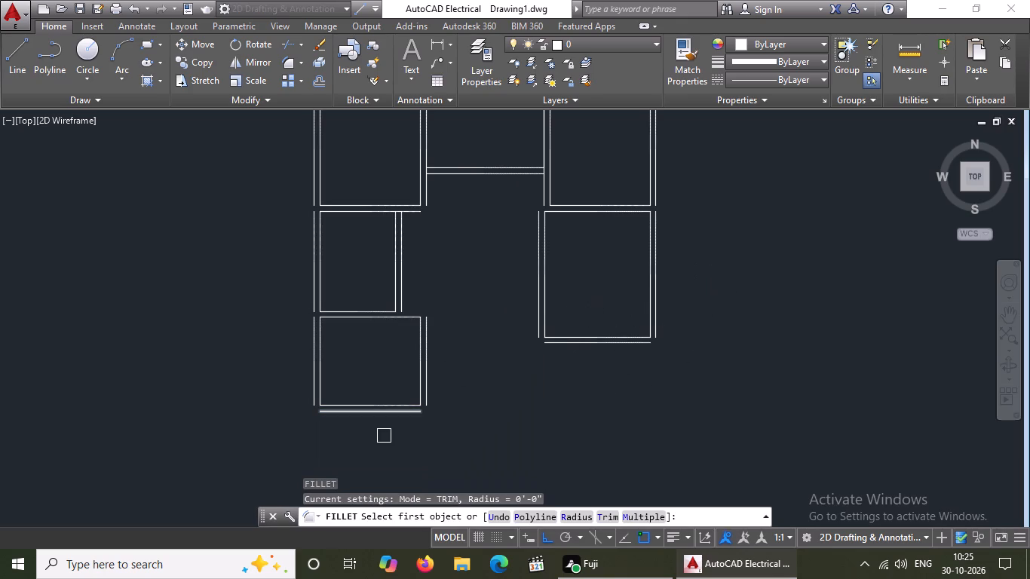
click(394, 414)
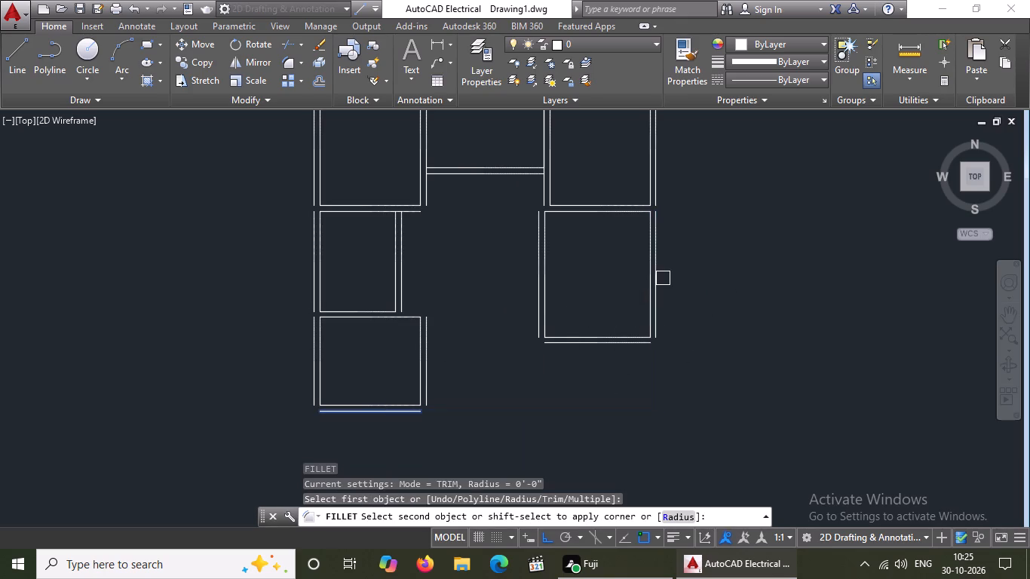
click(660, 285)
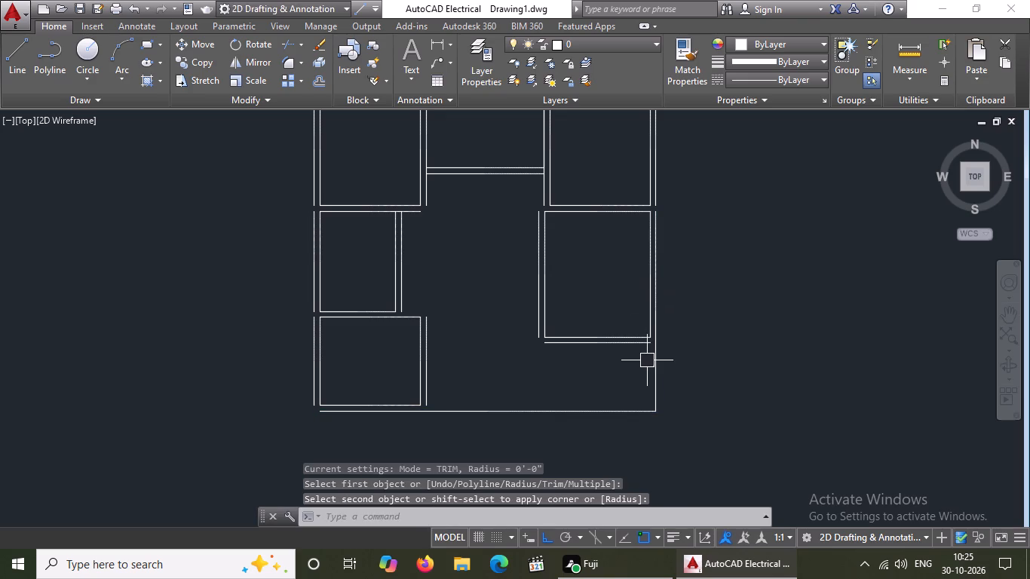
Fillet the sixth room's inner bottom line with the fourth room's inner right line to form a square inner lower-right corner.
text(f)
key(space)
click(397, 401)
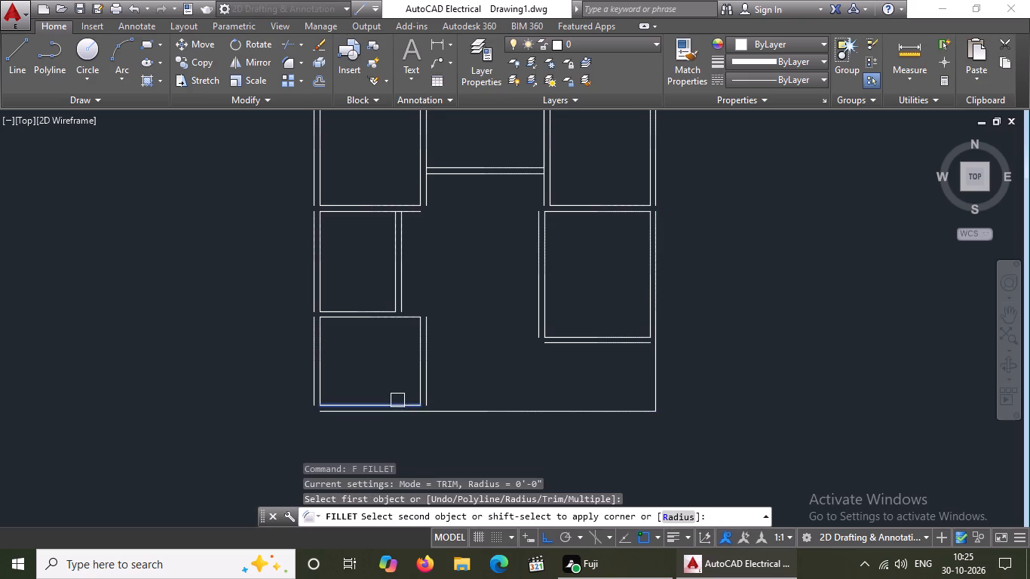
click(645, 314)
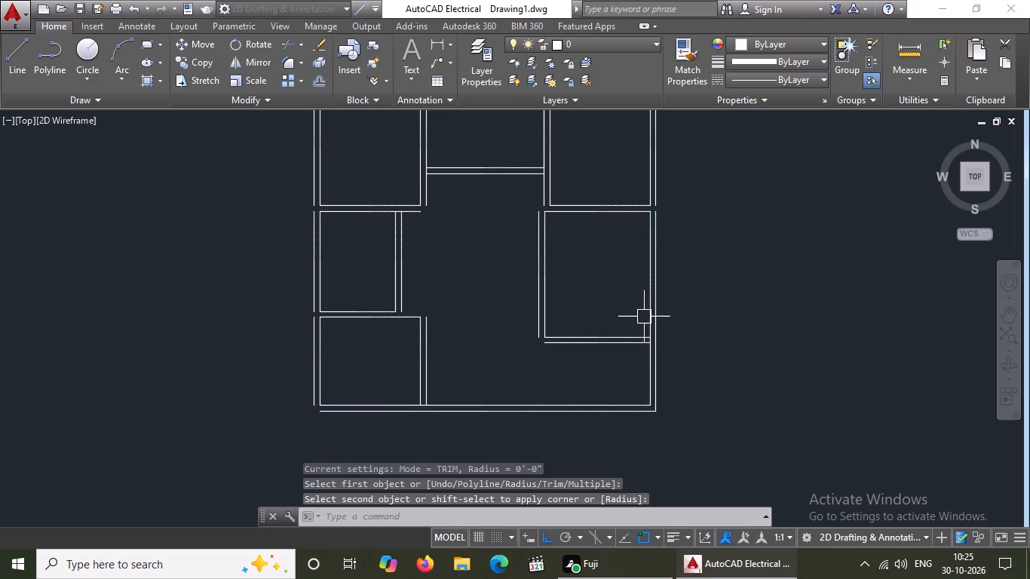
Fillet the upper-left room's outer left and outer top lines to close the plan's upper-left corner squarely.
scroll(640, 339, down, 4)
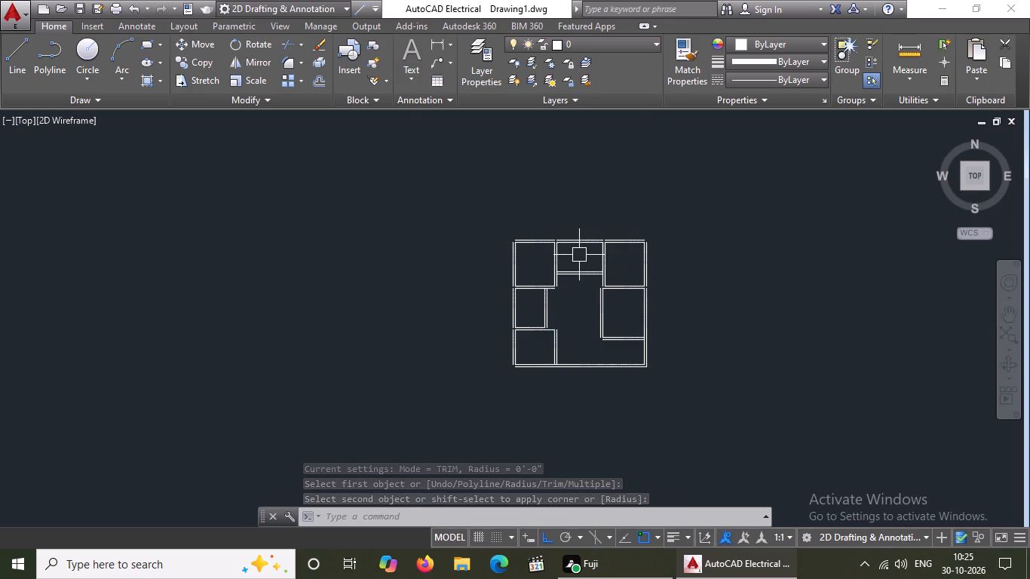
scroll(579, 255, up, 3)
key(Escape)
key(f)
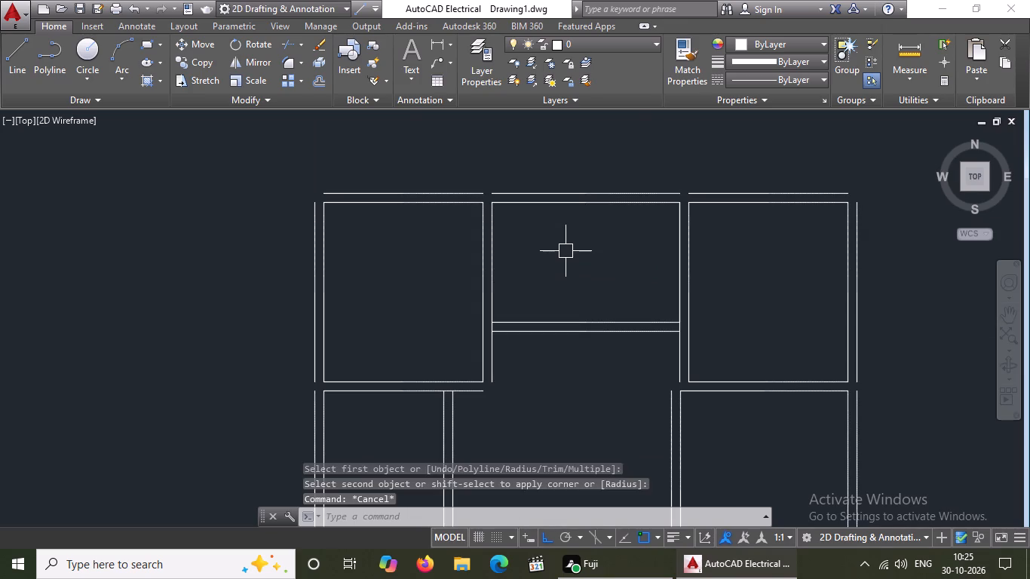
key(Return)
scroll(419, 187, up, 2)
click(154, 235)
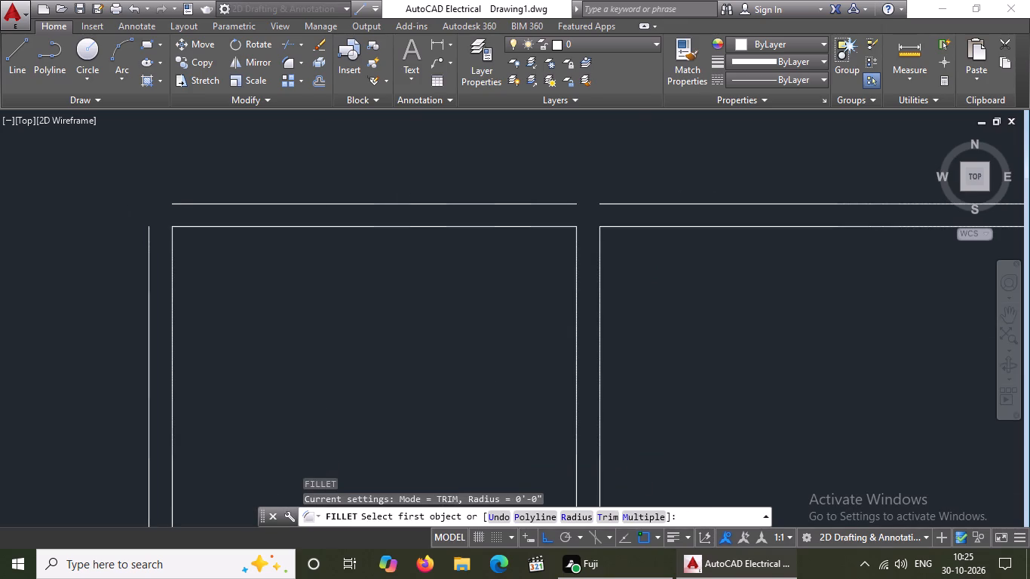
click(179, 206)
Extend the outer top lines of the upper-left and upper-middle rooms rightward to bridge the gaps in the plan's top edge.
key(e)
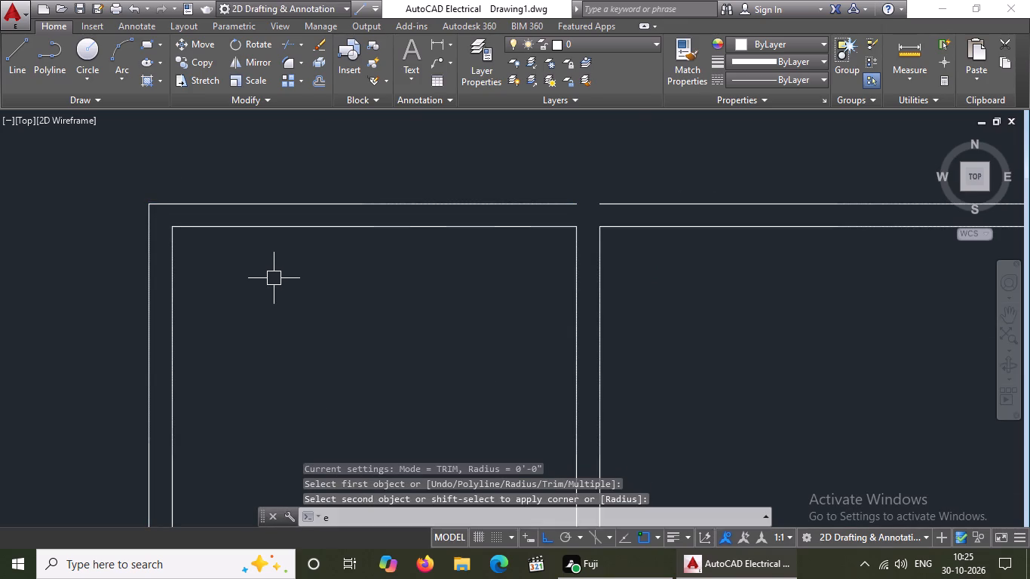
text(x)
key(space)
key(space)
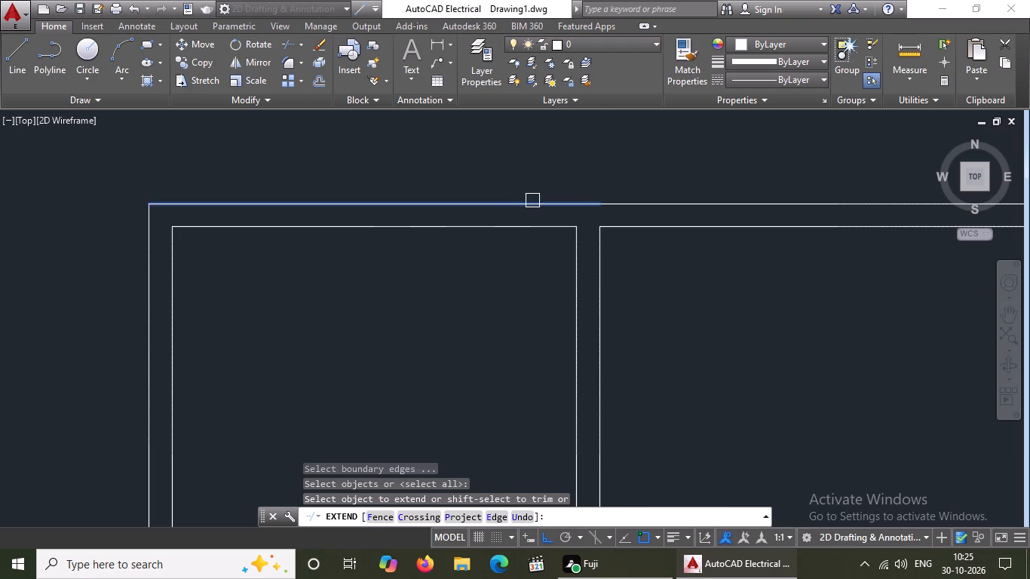
click(532, 201)
scroll(507, 210, down, 3)
scroll(647, 205, up, 2)
click(613, 213)
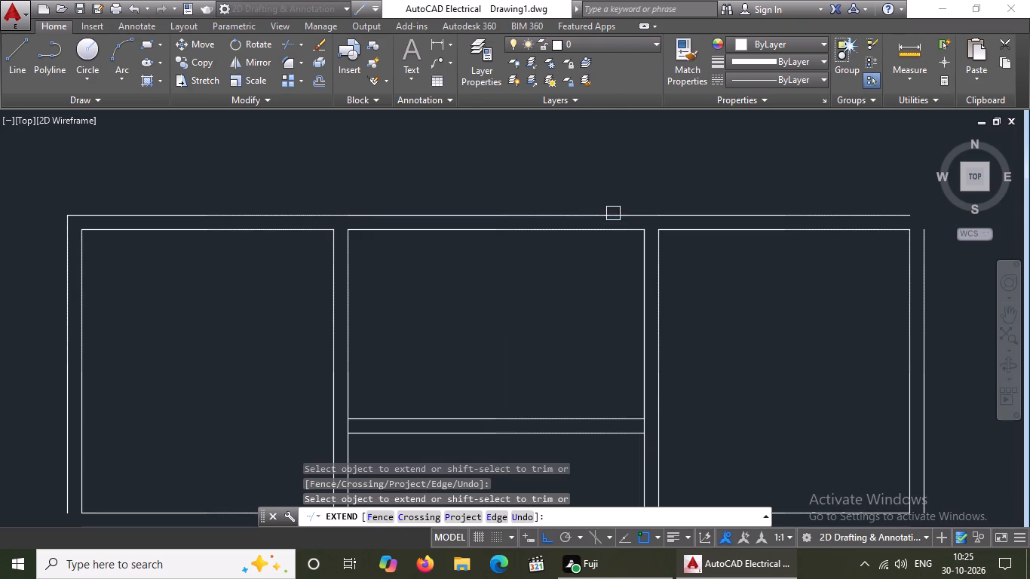
key(Escape)
Fillet the upper-right room's outer top and outer right lines to close the plan's upper-right corner squarely.
key(f)
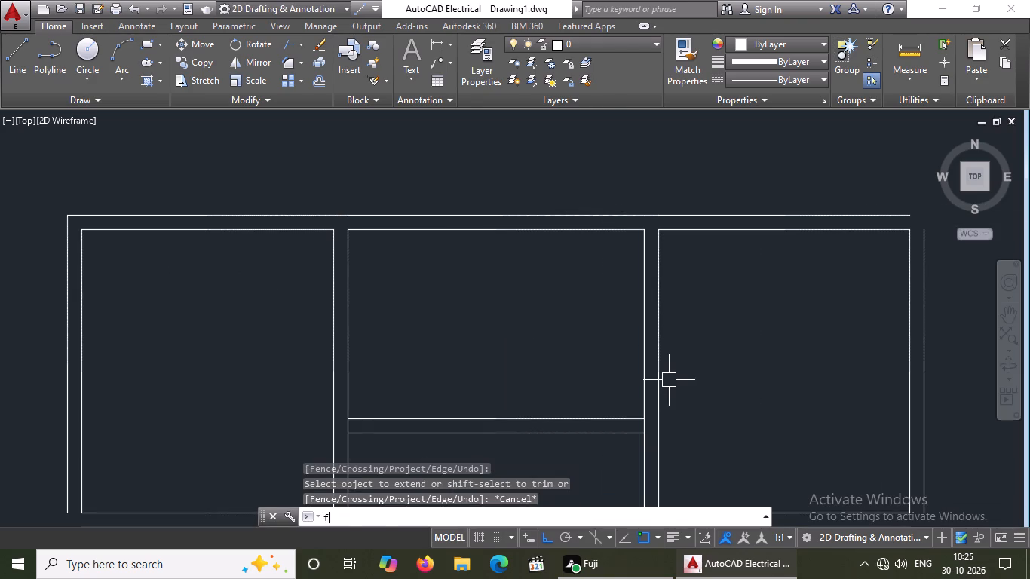
key(Return)
click(873, 216)
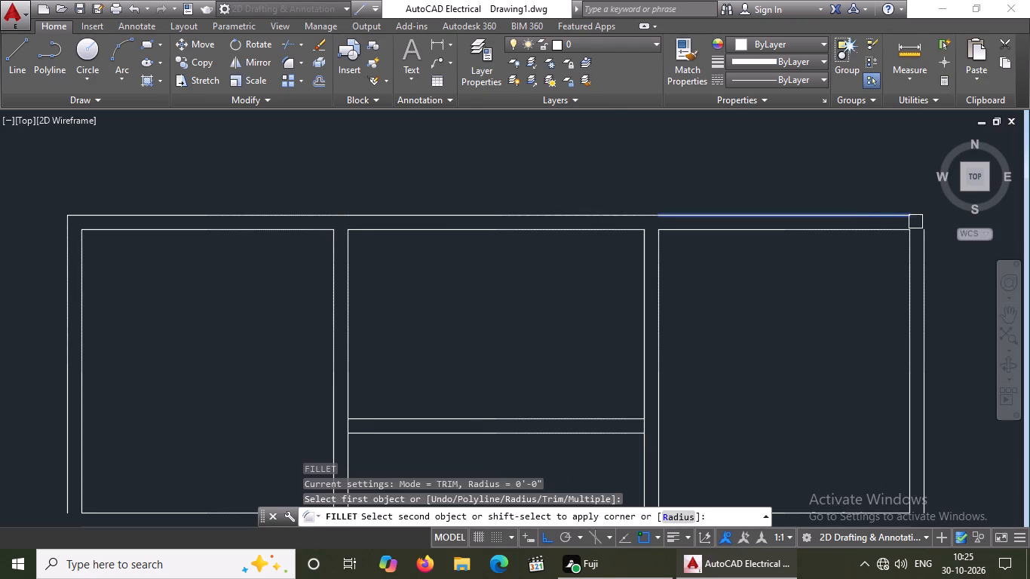
click(923, 242)
Fillet the fifth room's top line with the upper-left room's outer right line to join them in a square corner.
scroll(472, 271, down, 3)
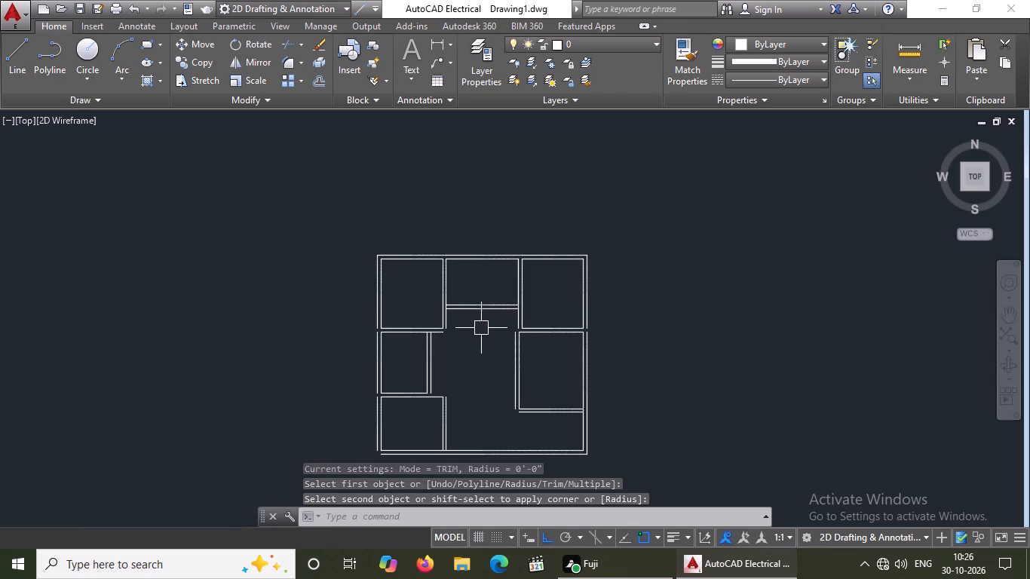
key(f)
key(Return)
scroll(431, 314, up, 3)
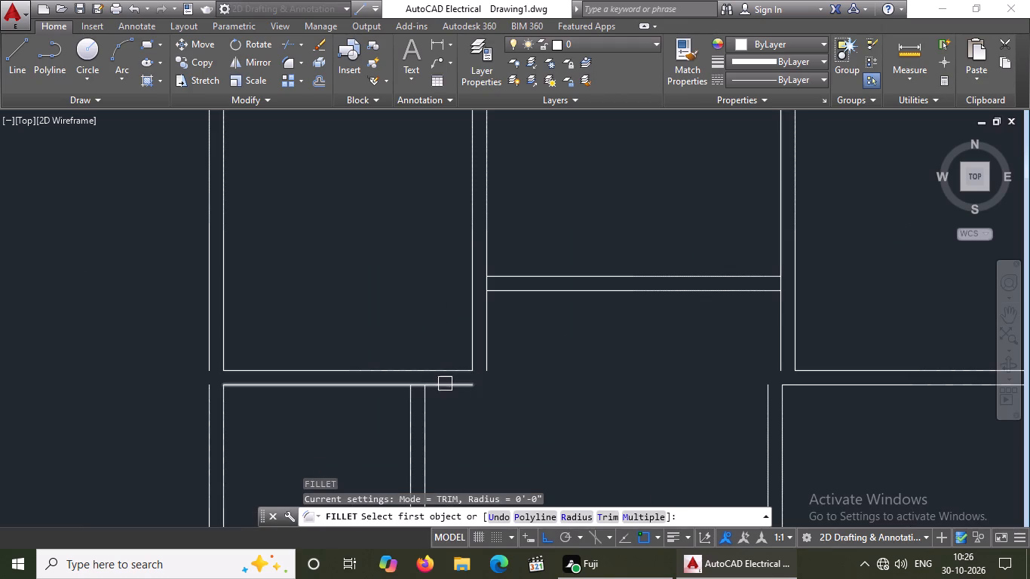
drag(473, 391, 480, 383)
click(492, 359)
key(Escape)
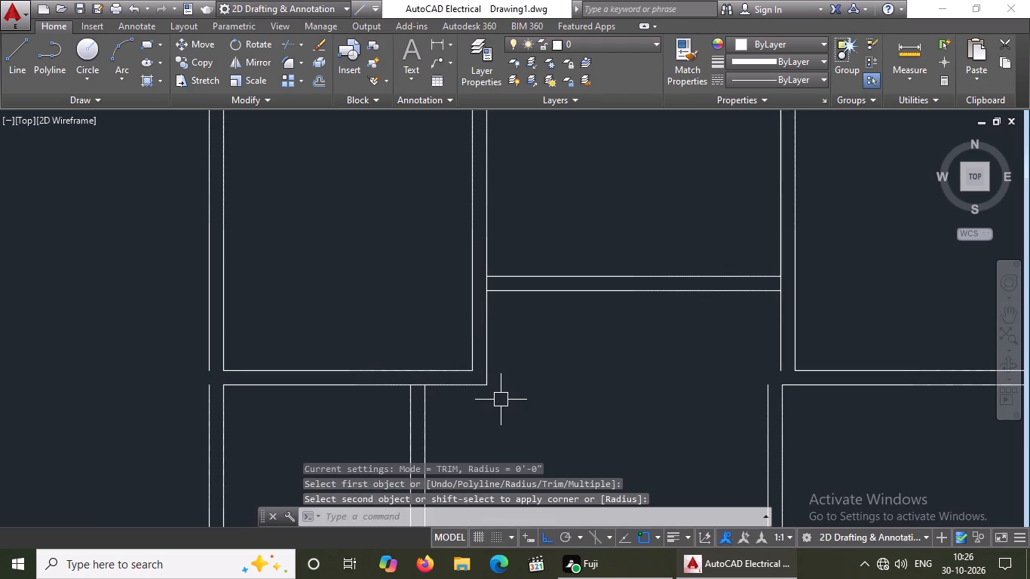
Extend the plan's outer left and outer right wall lines downward to close the gaps between the stacked rooms.
key(e)
key(x)
key(Return)
key(Return)
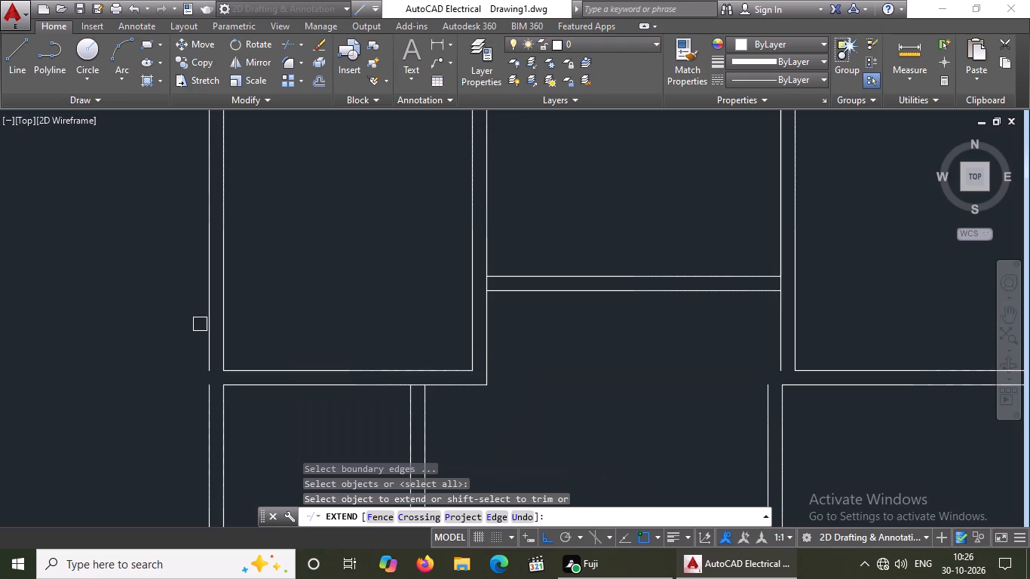
click(209, 341)
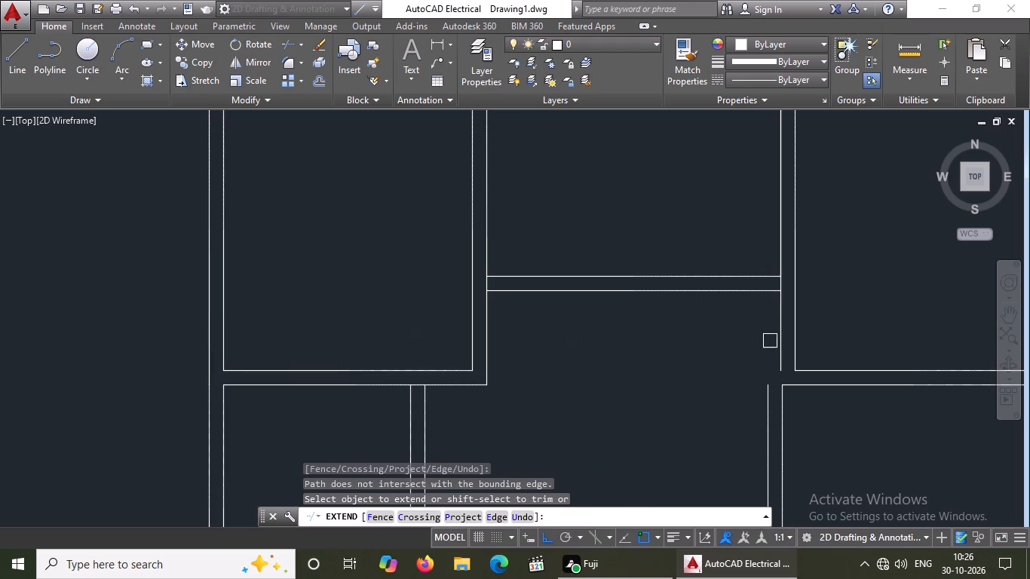
scroll(671, 301, down, 4)
scroll(762, 304, up, 2)
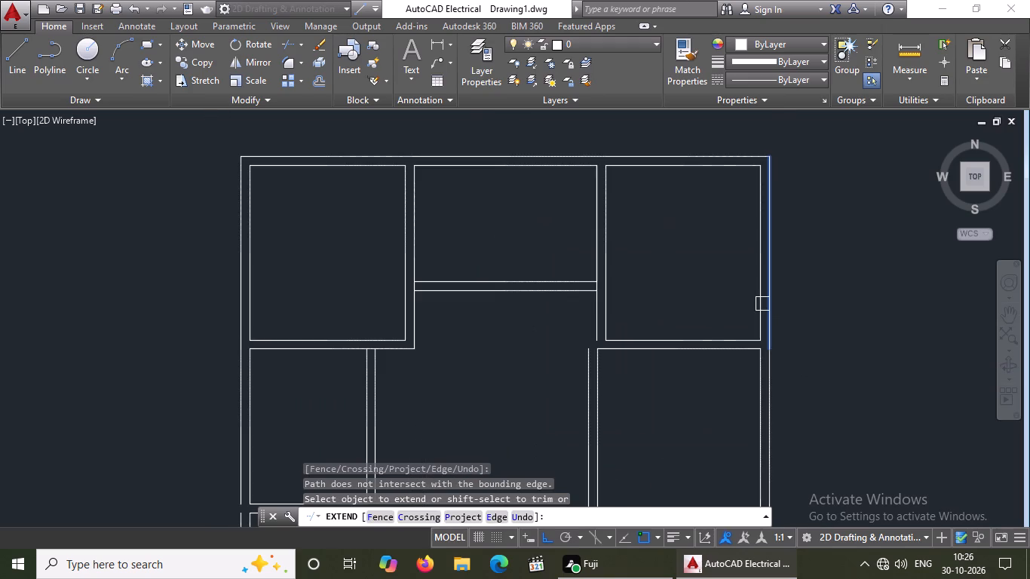
click(765, 317)
scroll(514, 228, down, 3)
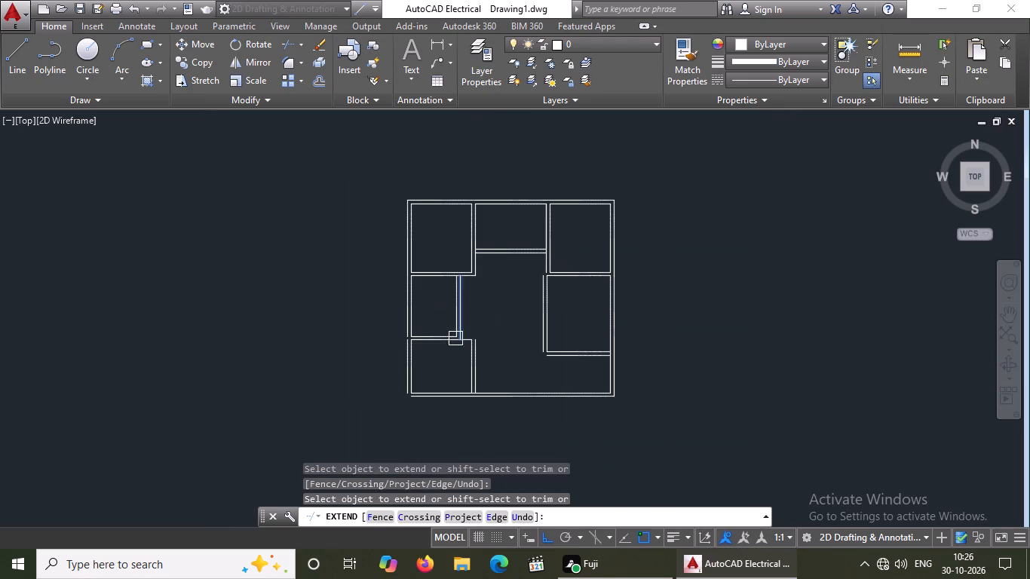
scroll(420, 329, up, 2)
click(382, 335)
scroll(478, 296, down, 2)
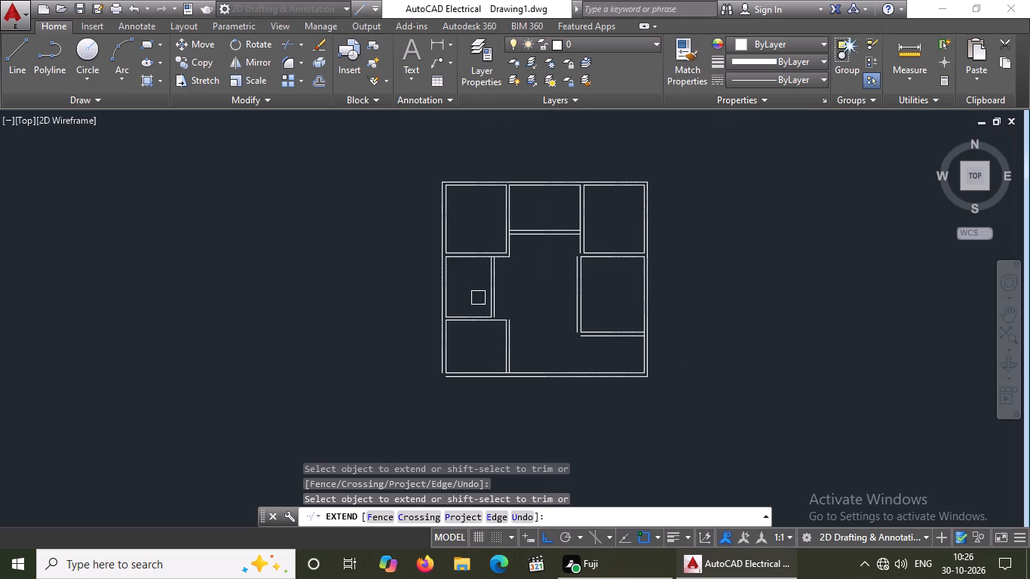
scroll(510, 313, up, 2)
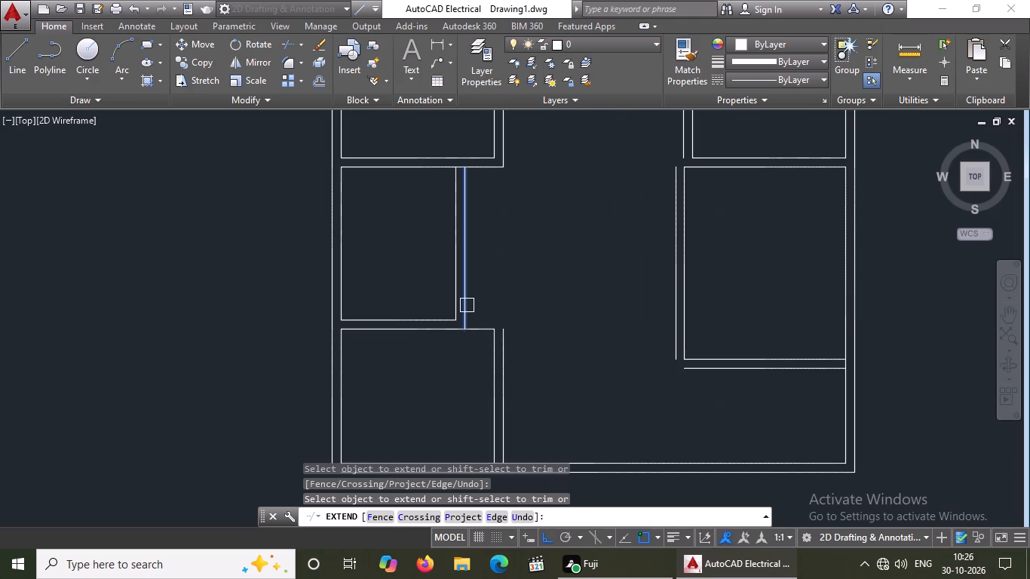
click(467, 305)
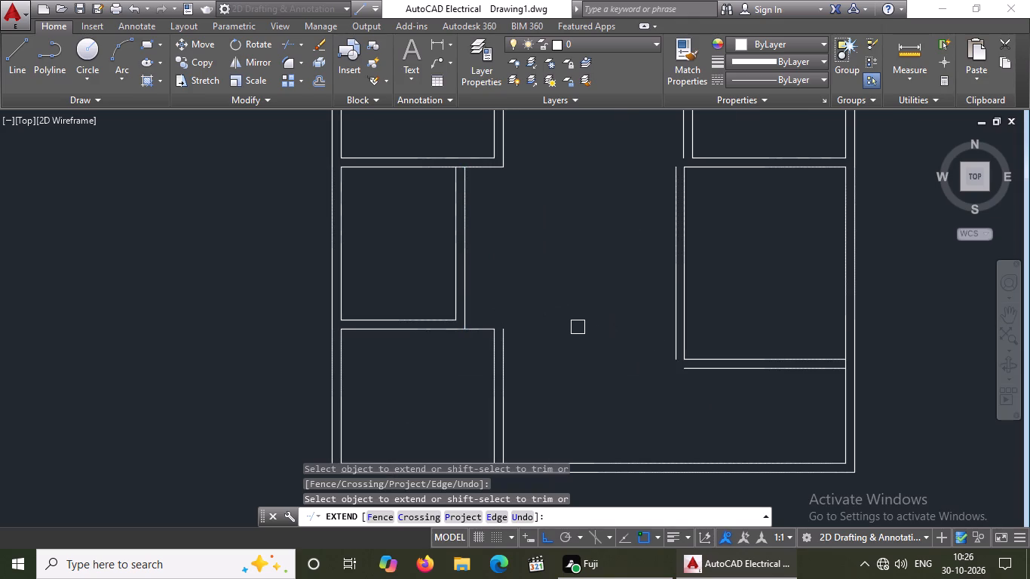
scroll(578, 326, down, 2)
key(Escape)
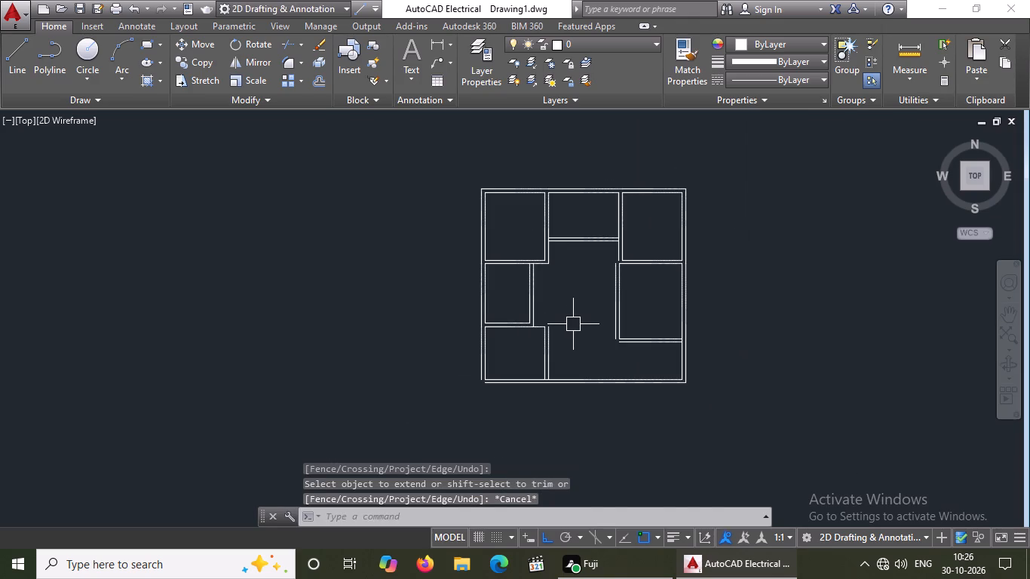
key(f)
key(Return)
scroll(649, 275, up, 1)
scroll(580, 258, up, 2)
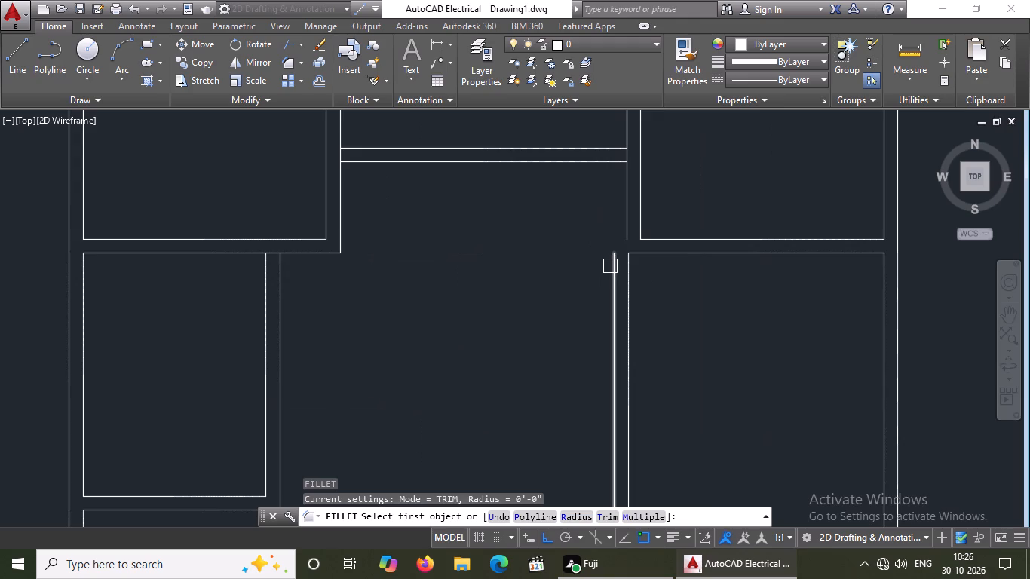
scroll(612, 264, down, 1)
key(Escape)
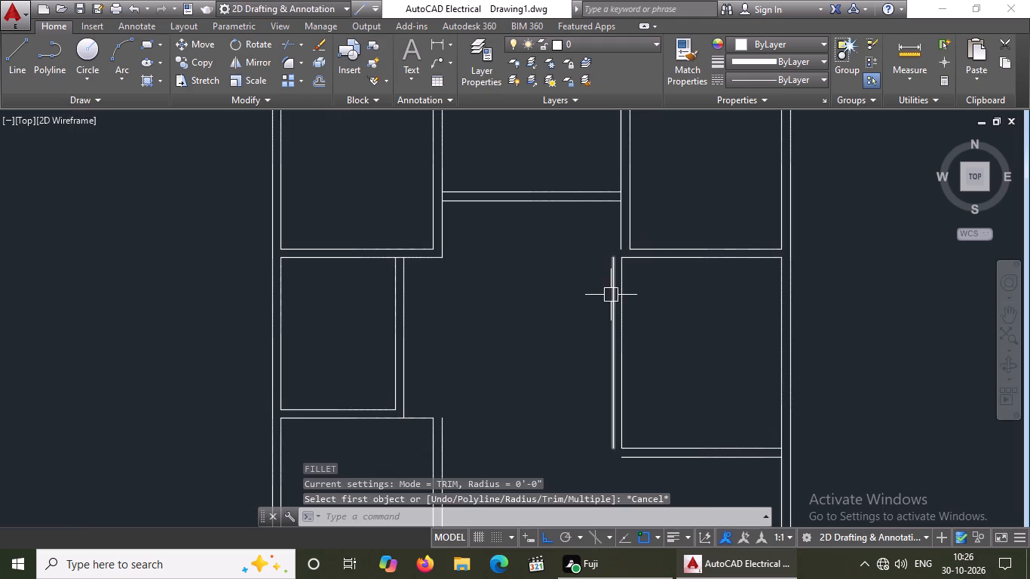
Erase the fourth room's outer left wall line.
click(616, 290)
key(Delete)
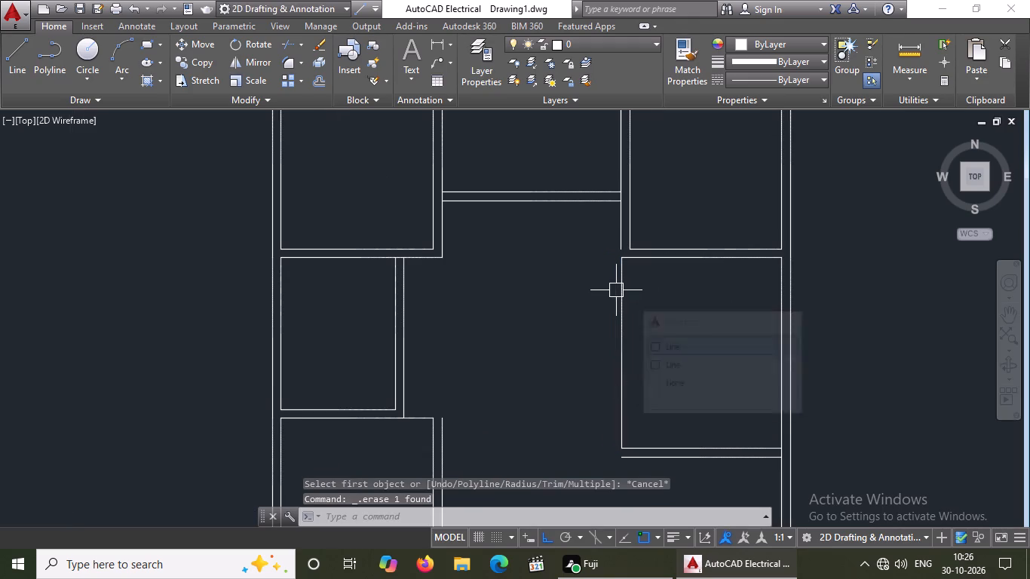
Offset the fourth room's left line 9" to the right, into the room.
key(o)
key(Return)
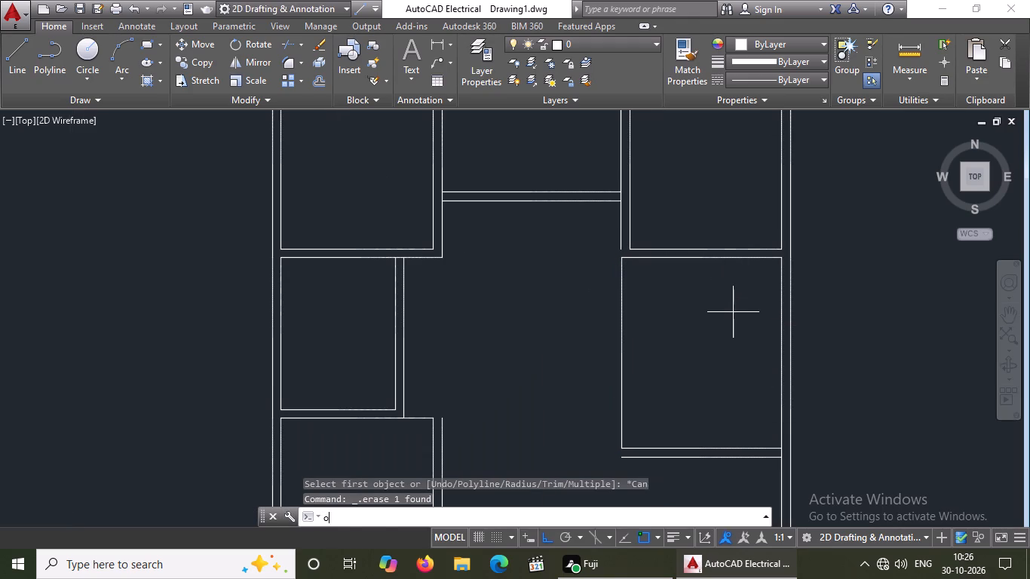
text(9")
key(Return)
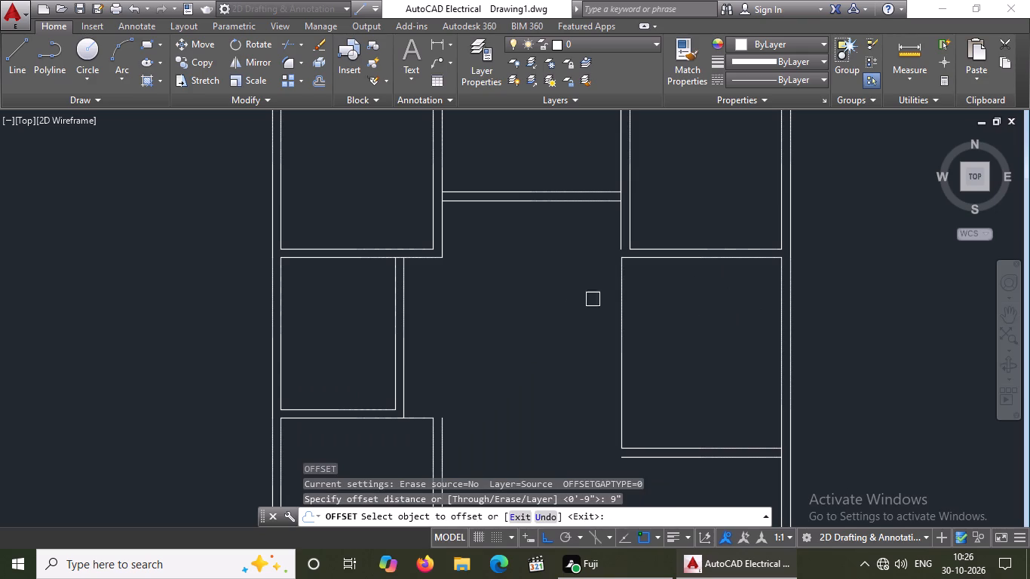
click(620, 280)
click(651, 267)
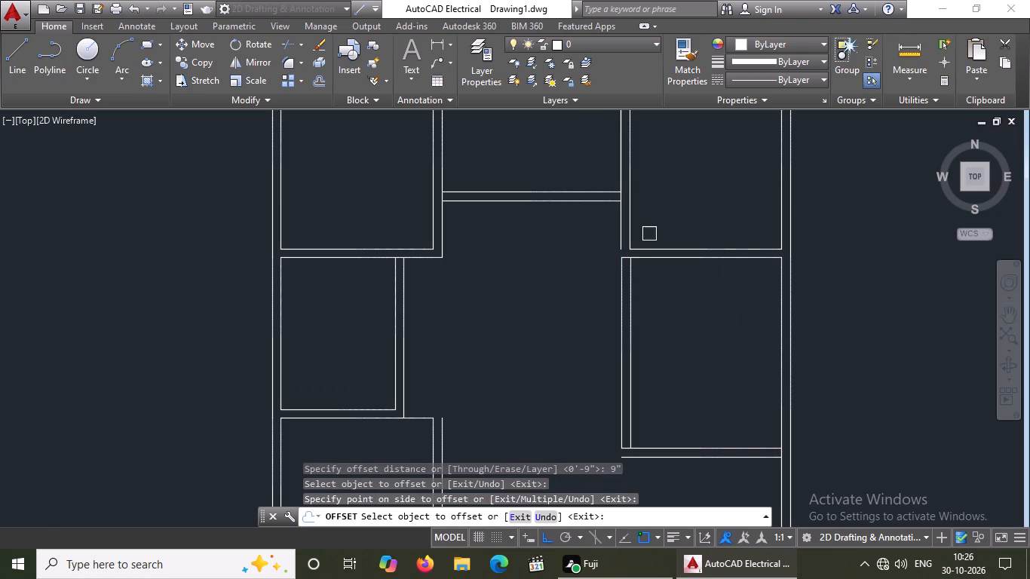
scroll(649, 234, up, 2)
scroll(645, 234, down, 4)
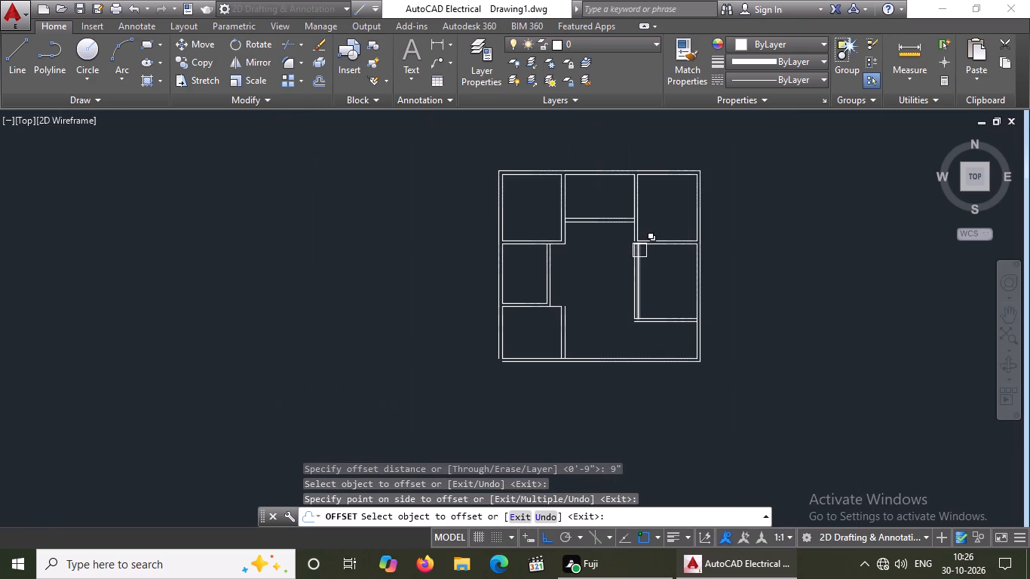
key(Escape)
key(Escape)
Fillet the fifth room's bottom line with the sixth room's outer right line to join them in a square corner.
text(f)
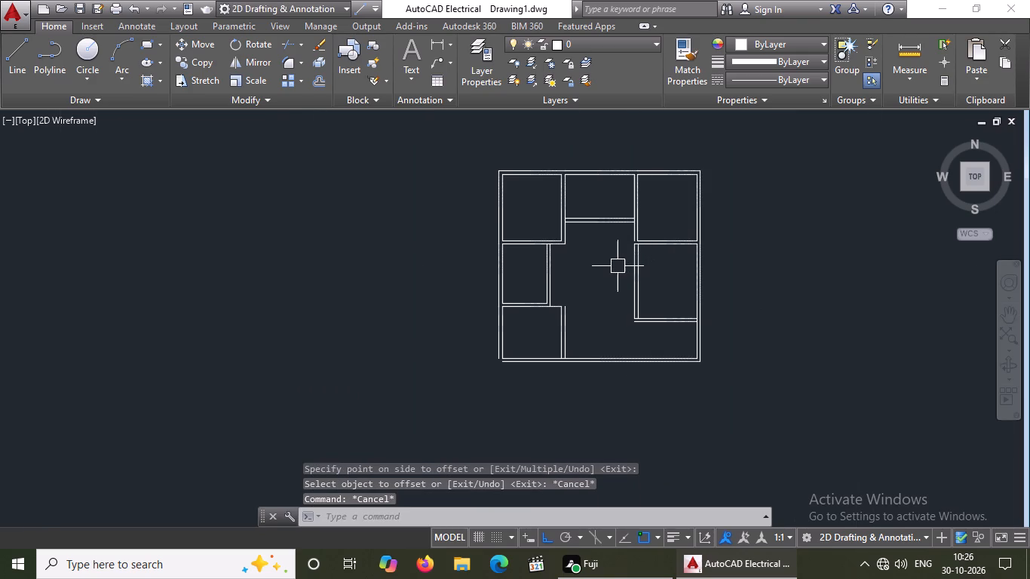
key(space)
scroll(607, 313, up, 3)
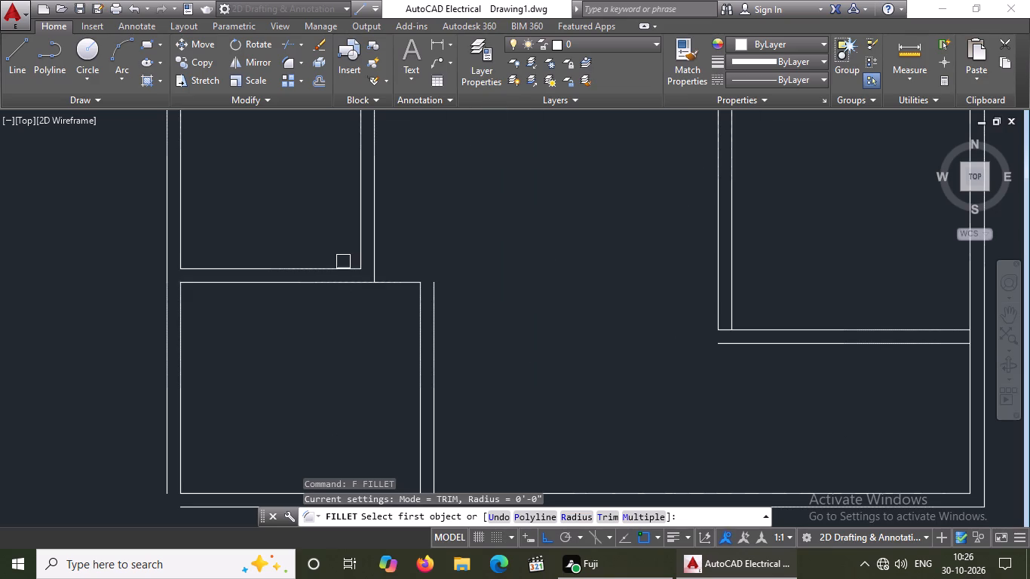
click(342, 268)
click(432, 302)
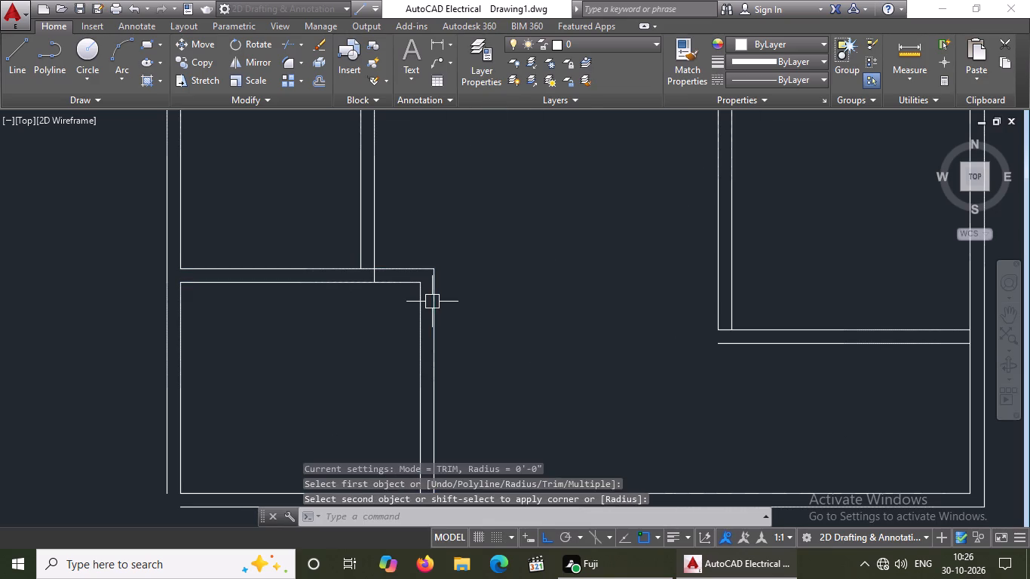
key(Escape)
Fillet the sixth room's outer left and outer bottom lines to close the plan's lower-left corner squarely.
text(f)
key(space)
scroll(189, 344, down, 2)
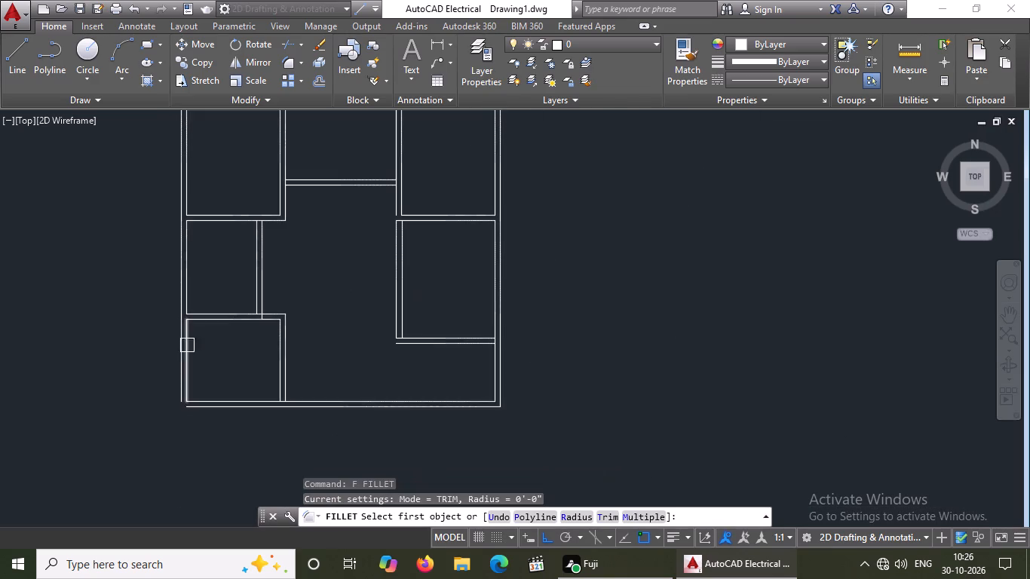
scroll(167, 403, up, 3)
drag(214, 358, 222, 369)
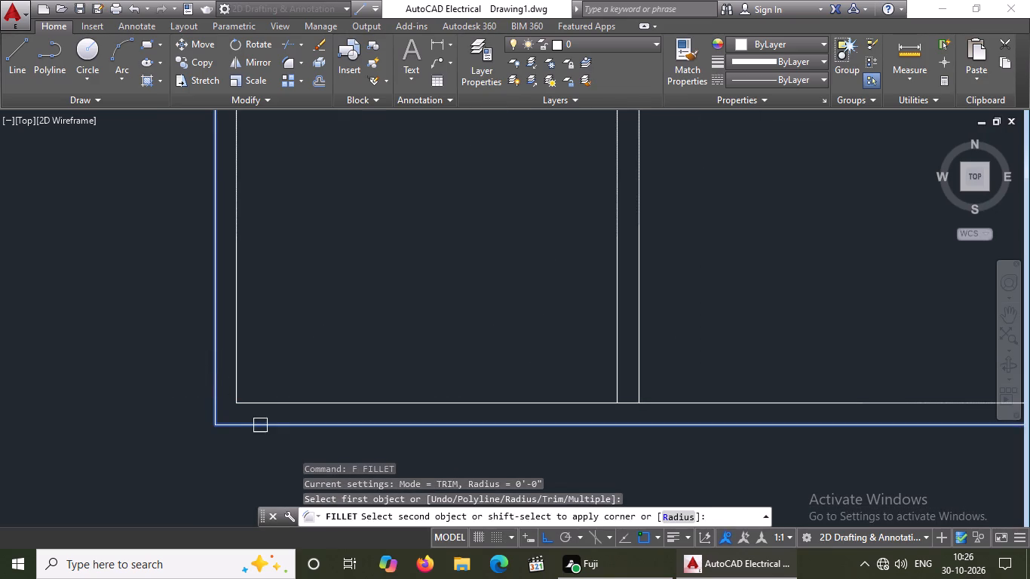
click(256, 428)
scroll(215, 338, down, 4)
key(Escape)
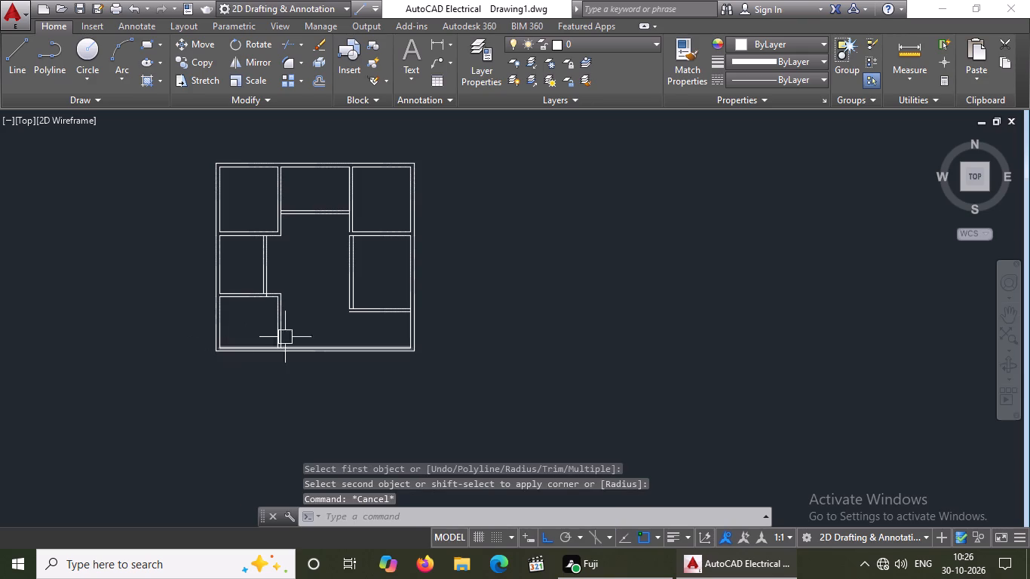
scroll(338, 291, up, 2)
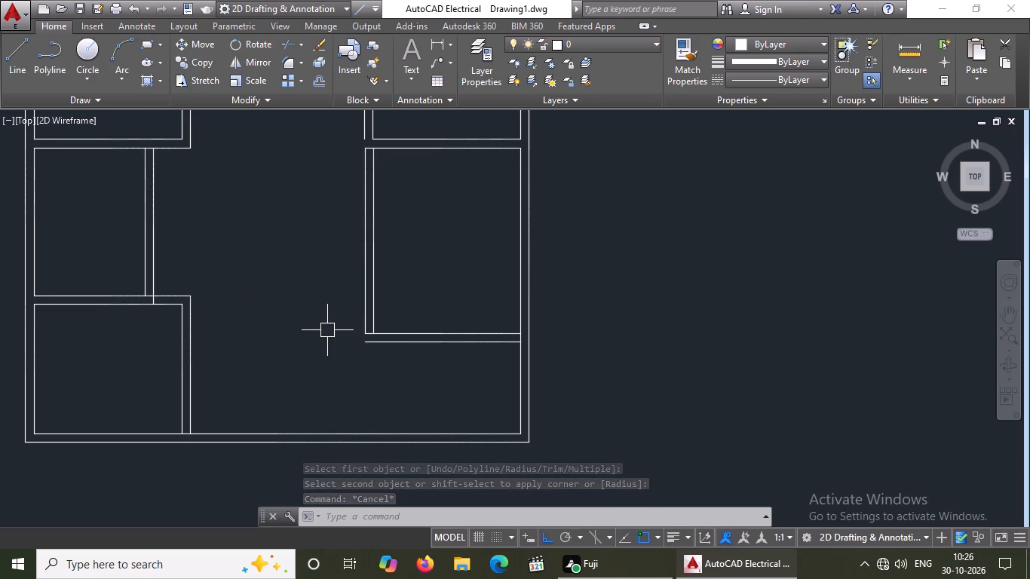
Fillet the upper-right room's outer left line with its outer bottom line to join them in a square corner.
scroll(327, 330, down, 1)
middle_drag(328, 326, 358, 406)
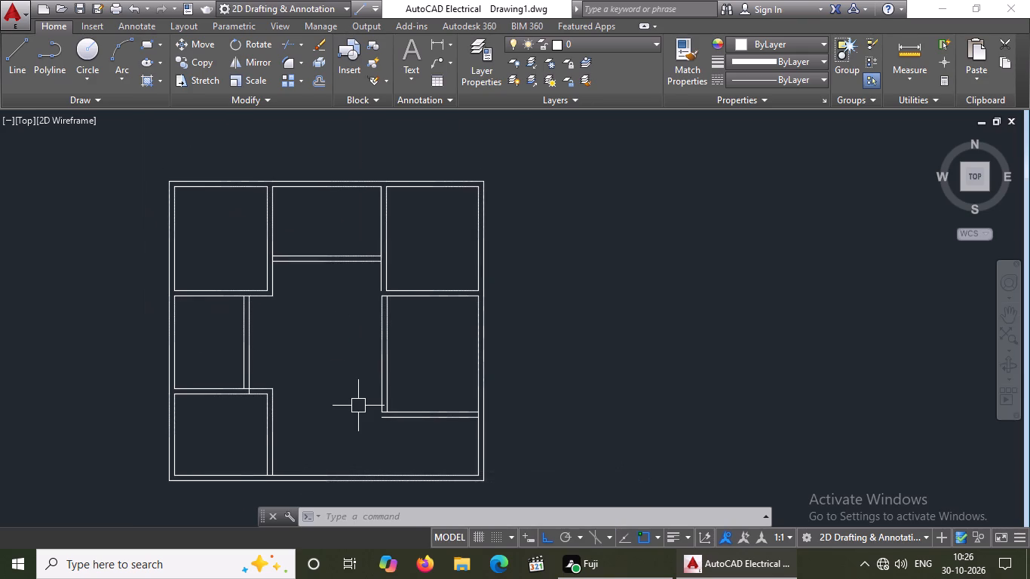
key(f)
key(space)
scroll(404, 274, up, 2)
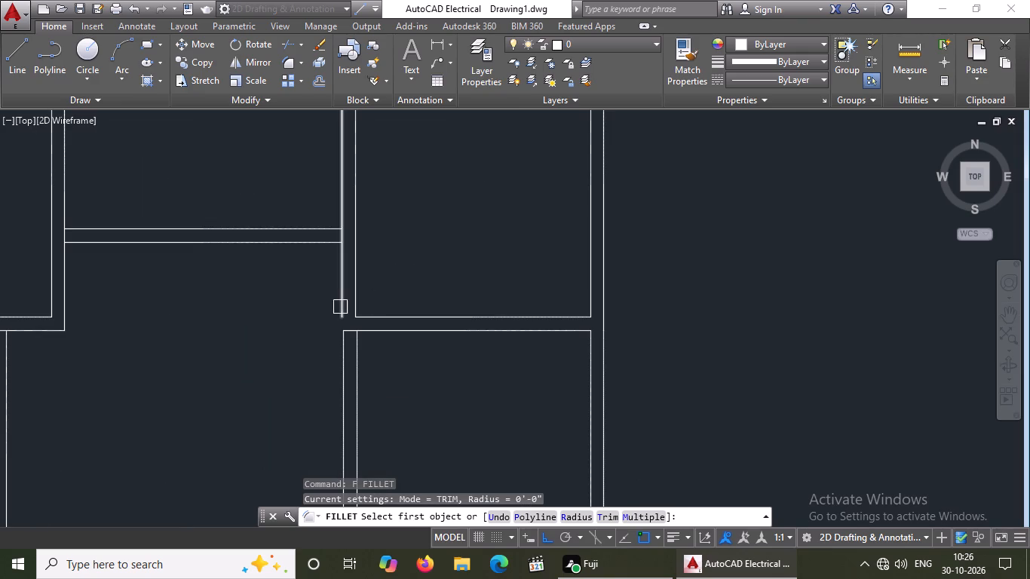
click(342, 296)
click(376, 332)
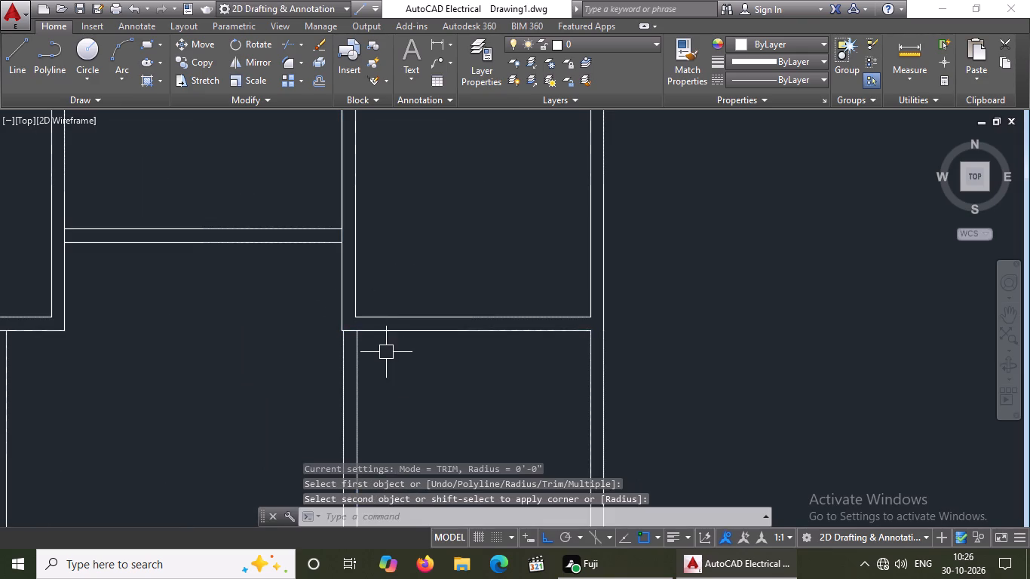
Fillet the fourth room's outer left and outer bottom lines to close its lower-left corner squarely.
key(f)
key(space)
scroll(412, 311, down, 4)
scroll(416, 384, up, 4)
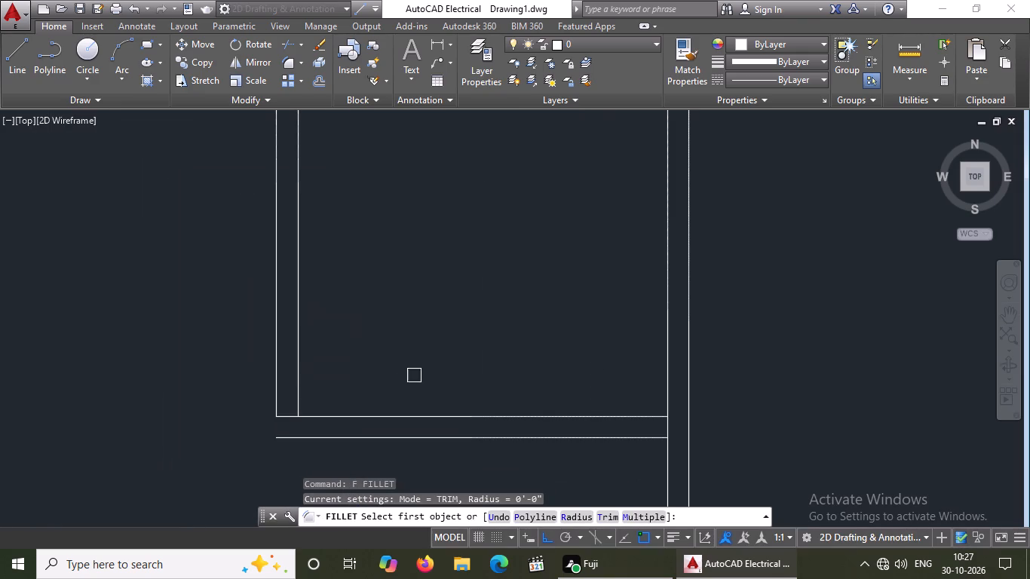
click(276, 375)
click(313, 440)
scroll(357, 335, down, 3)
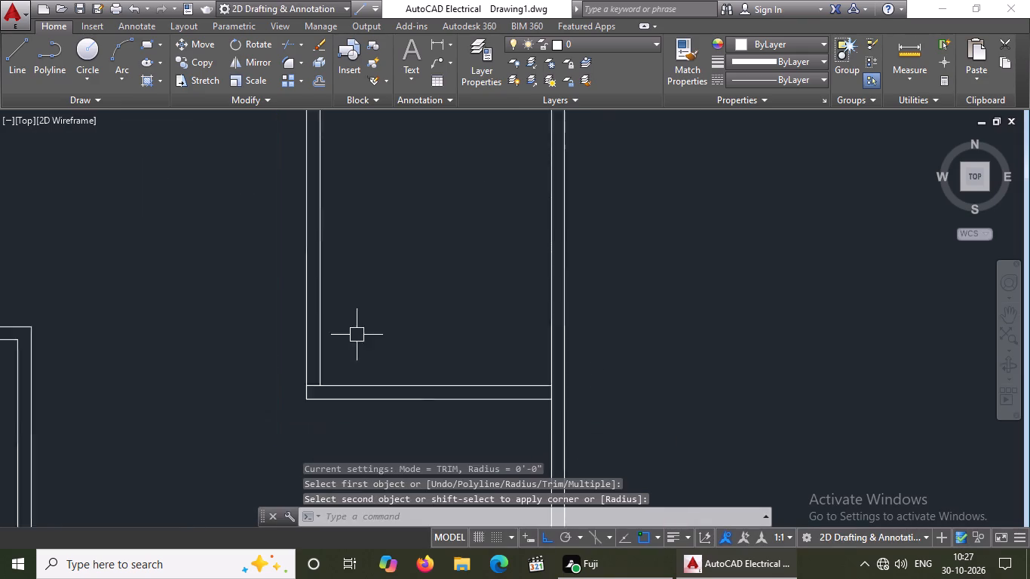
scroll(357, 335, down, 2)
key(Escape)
Trim the overlapping wall lines where the sixth room's right wall meets the bottom wall and the fifth room's right wall meets the sixth room.
key(t)
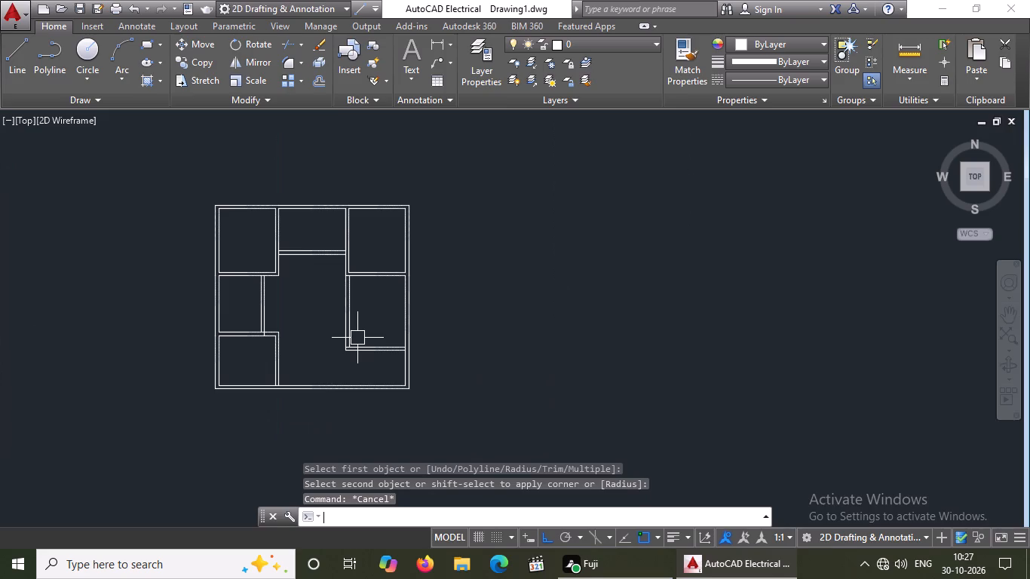
text(r)
key(space)
key(space)
scroll(260, 397, up, 2)
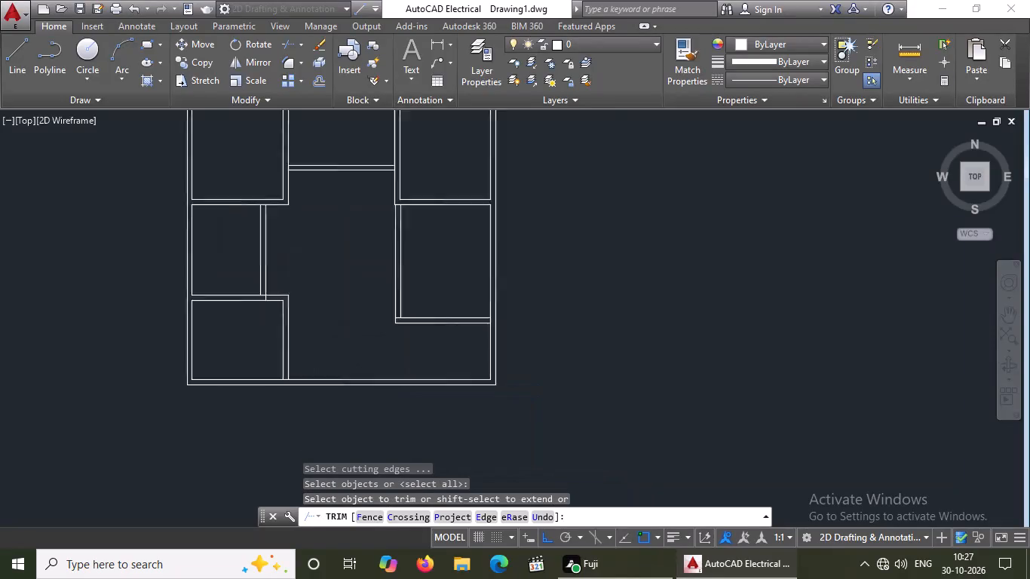
scroll(260, 397, up, 5)
click(474, 235)
scroll(442, 286, down, 4)
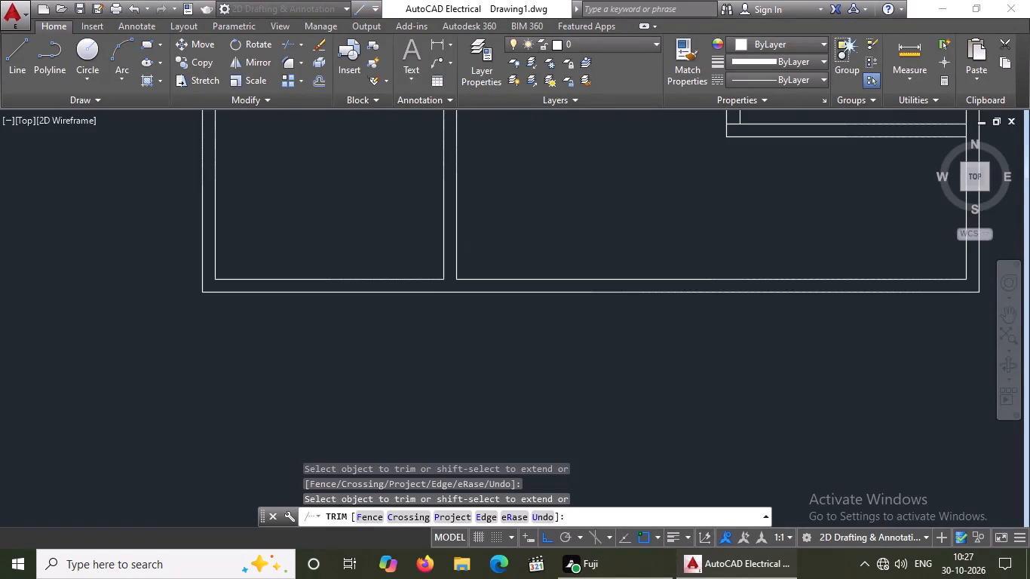
scroll(143, 346, down, 1)
middle_drag(143, 345, 127, 447)
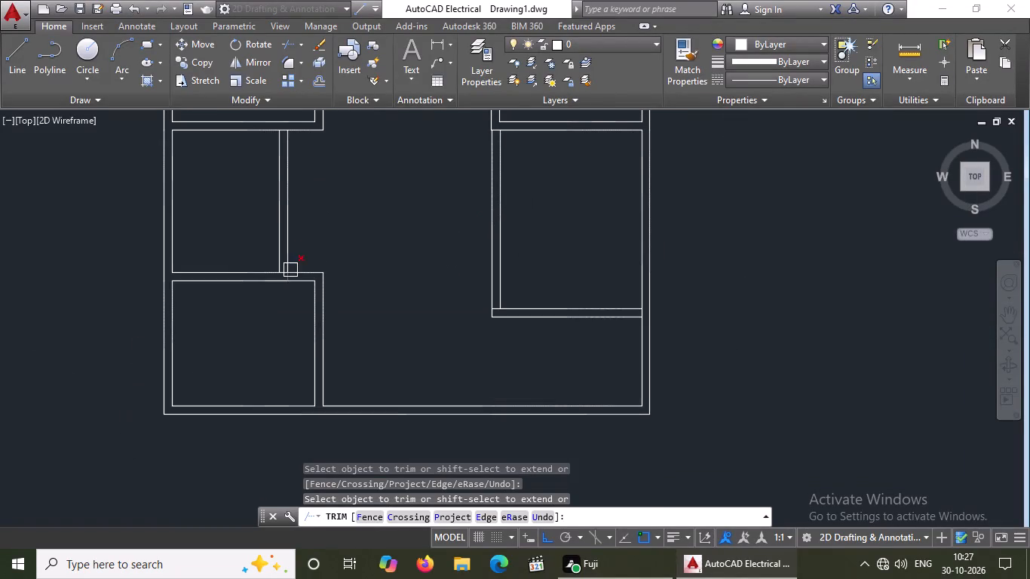
scroll(289, 255, up, 5)
drag(210, 414, 224, 416)
click(263, 441)
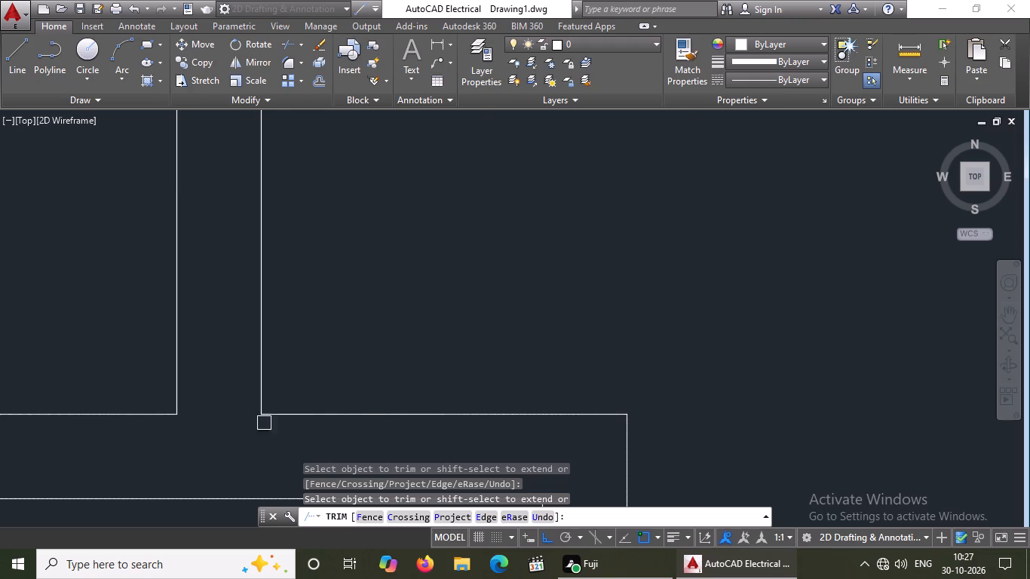
Trim the line segments crossing the fourth room's bottom wall at its left wall and at the plan's right outer wall.
scroll(368, 319, down, 4)
scroll(762, 403, up, 3)
click(434, 361)
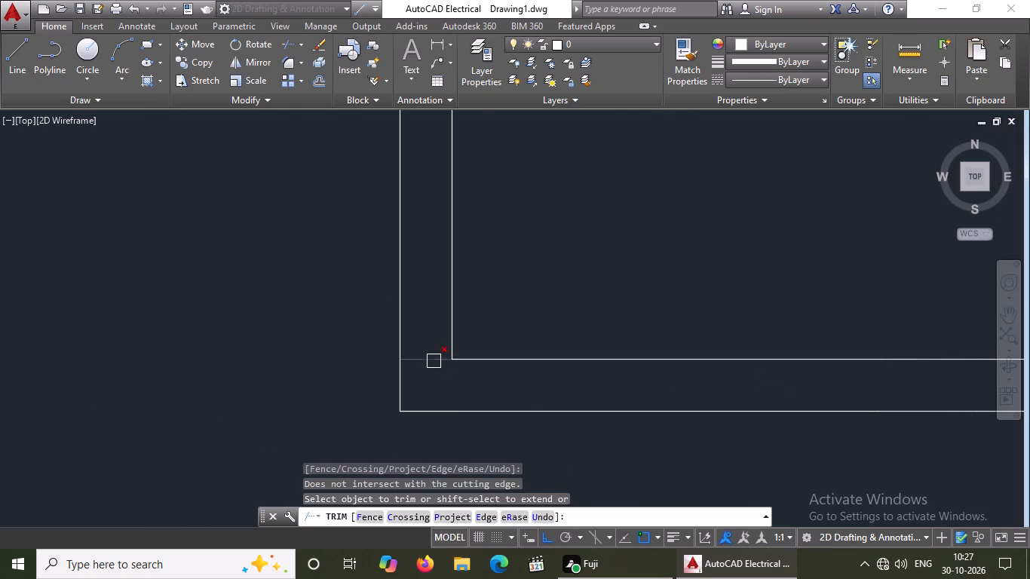
scroll(403, 333, down, 4)
scroll(674, 352, up, 3)
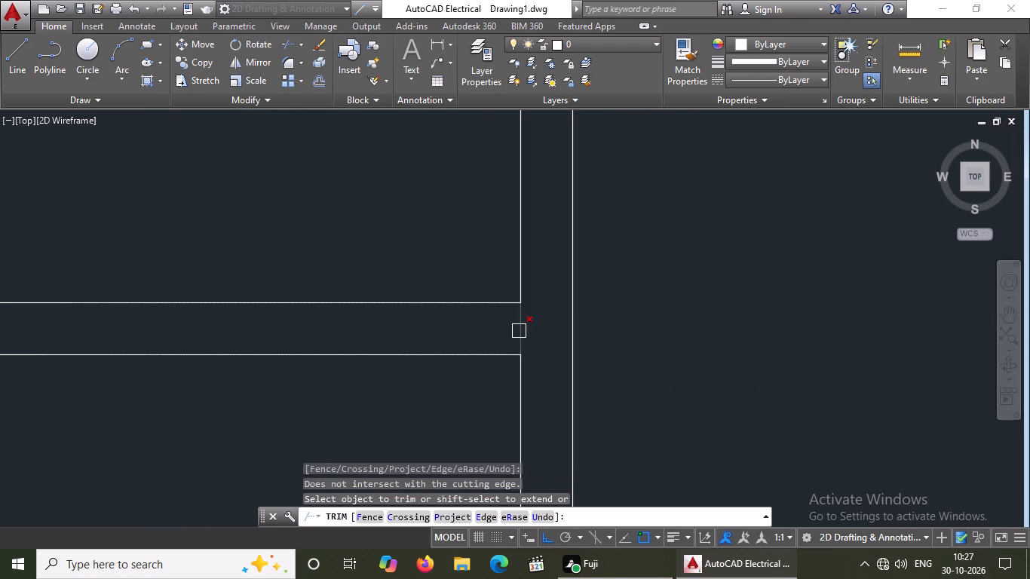
click(519, 331)
scroll(519, 331, down, 6)
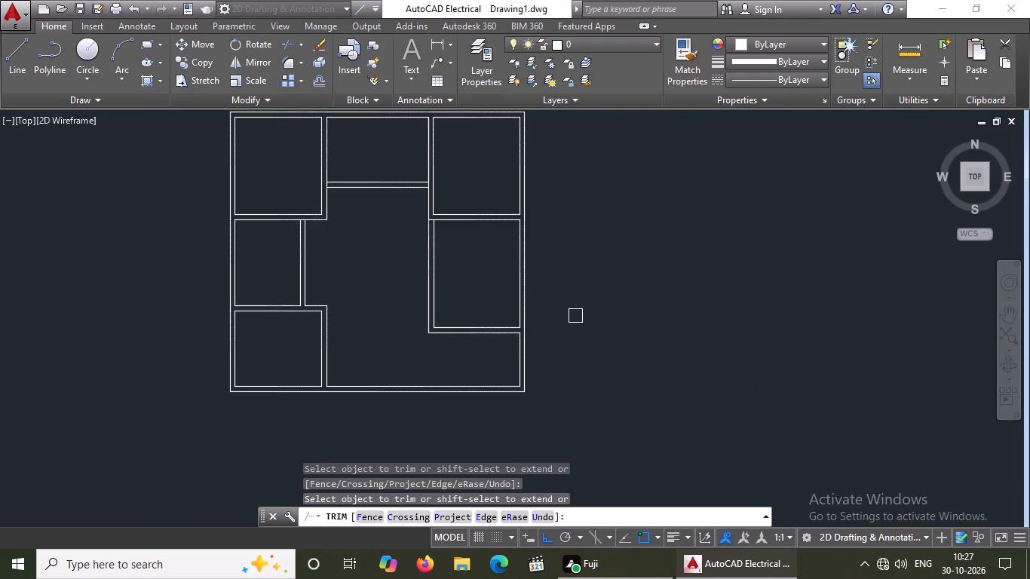
Trim the first room's outer bottom and right lines where the fifth room's right wall and the second room's bottom wall join them.
scroll(247, 209, up, 3)
scroll(415, 252, up, 2)
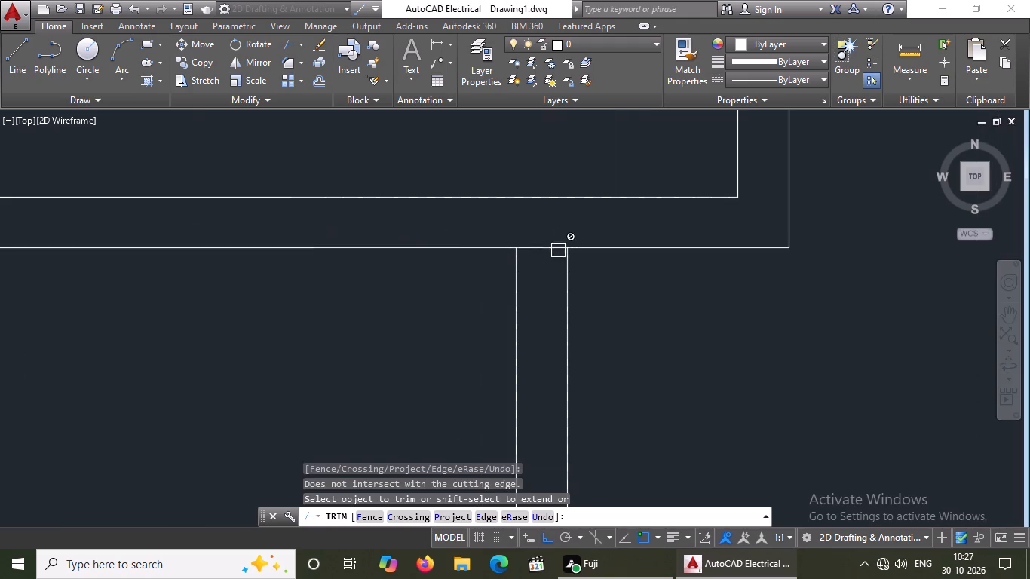
click(545, 245)
scroll(522, 252, down, 4)
scroll(584, 209, up, 3)
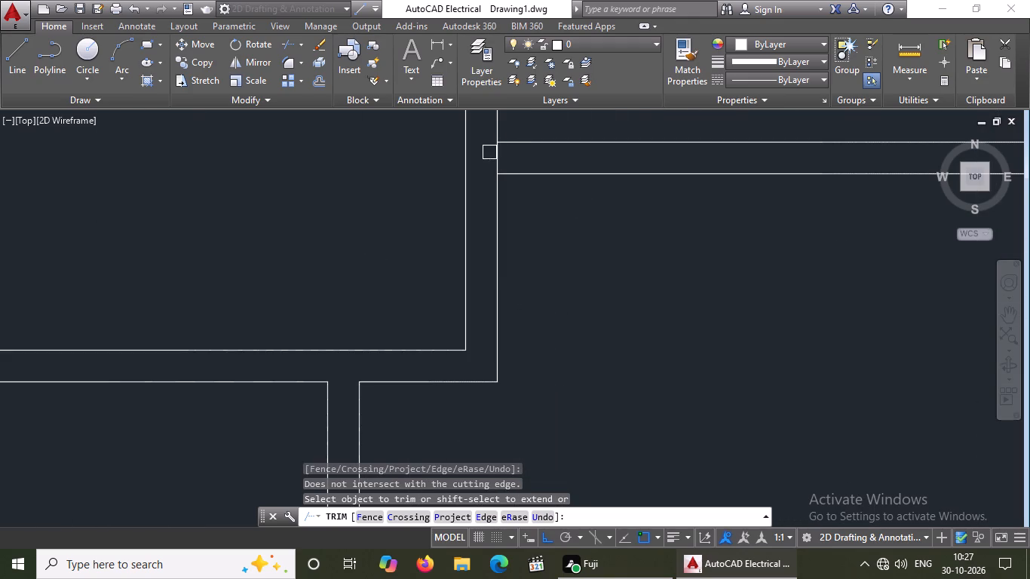
drag(496, 155, 494, 182)
Trim the segments closing off the right end of the second room's bottom wall and the top end of the fourth room's left wall.
scroll(476, 266, down, 5)
scroll(553, 253, up, 4)
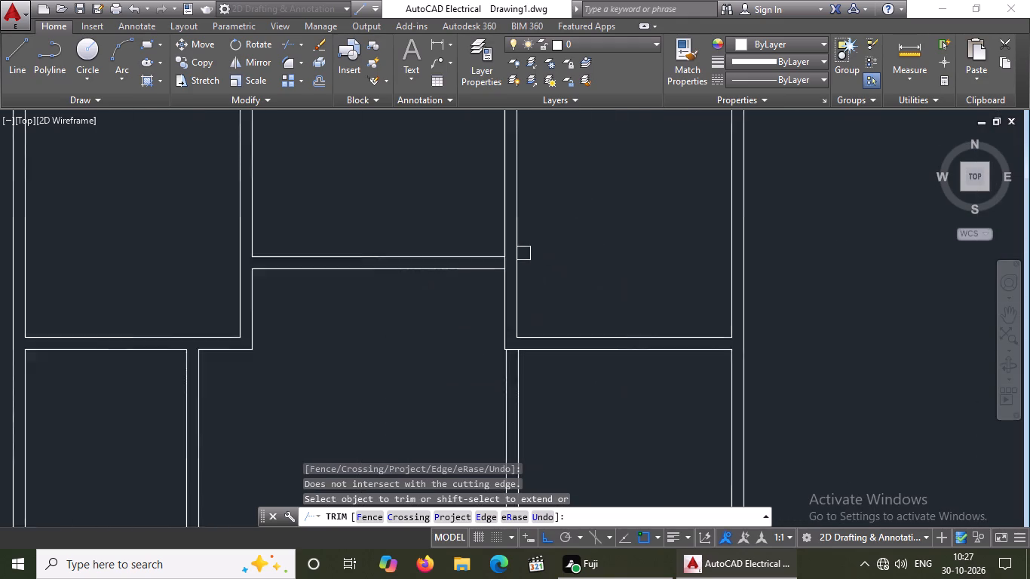
scroll(523, 253, up, 2)
drag(443, 284, 457, 282)
scroll(578, 212, down, 5)
scroll(584, 263, up, 3)
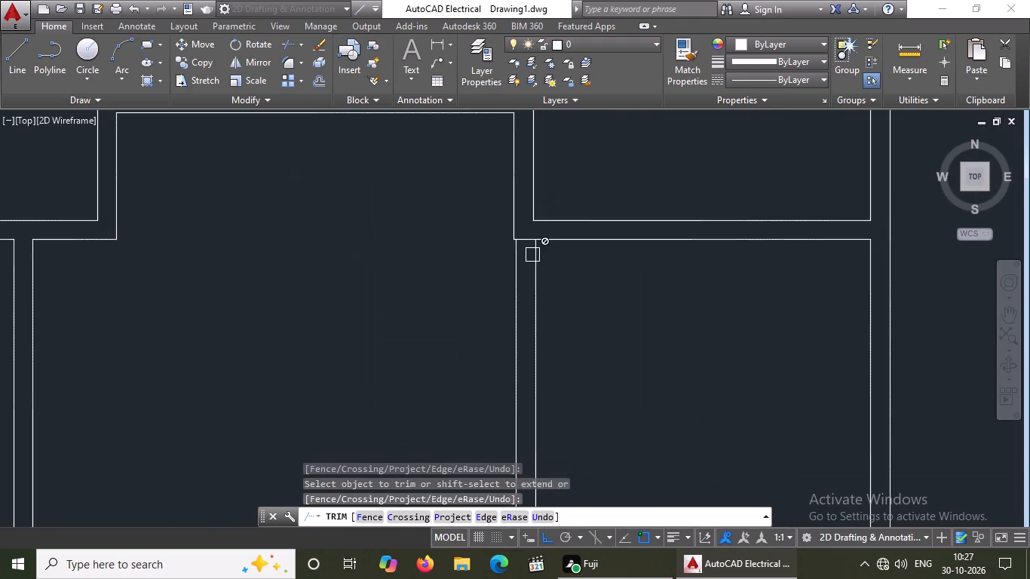
scroll(532, 254, up, 4)
click(490, 165)
scroll(466, 212, down, 5)
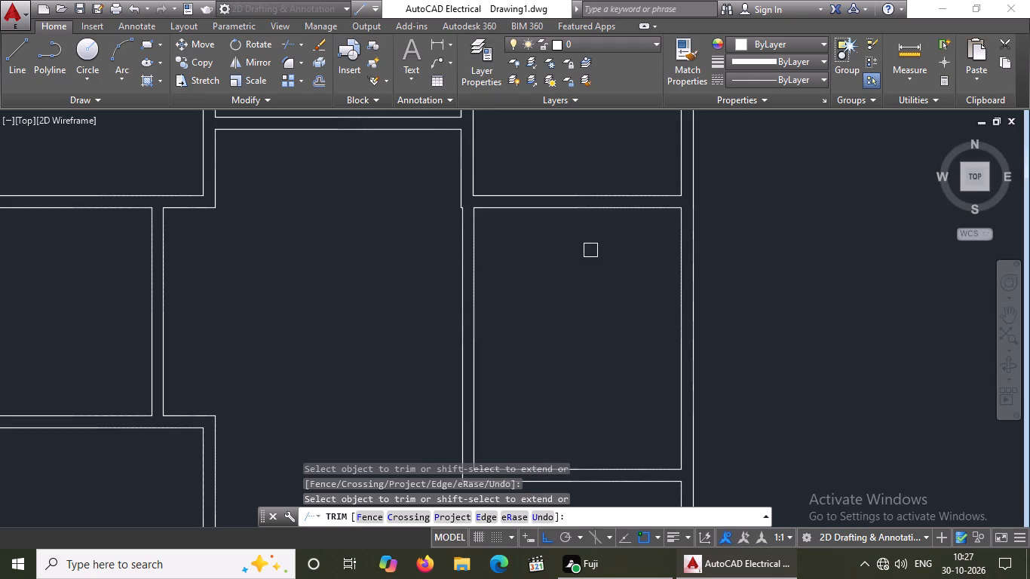
scroll(525, 247, up, 2)
key(Escape)
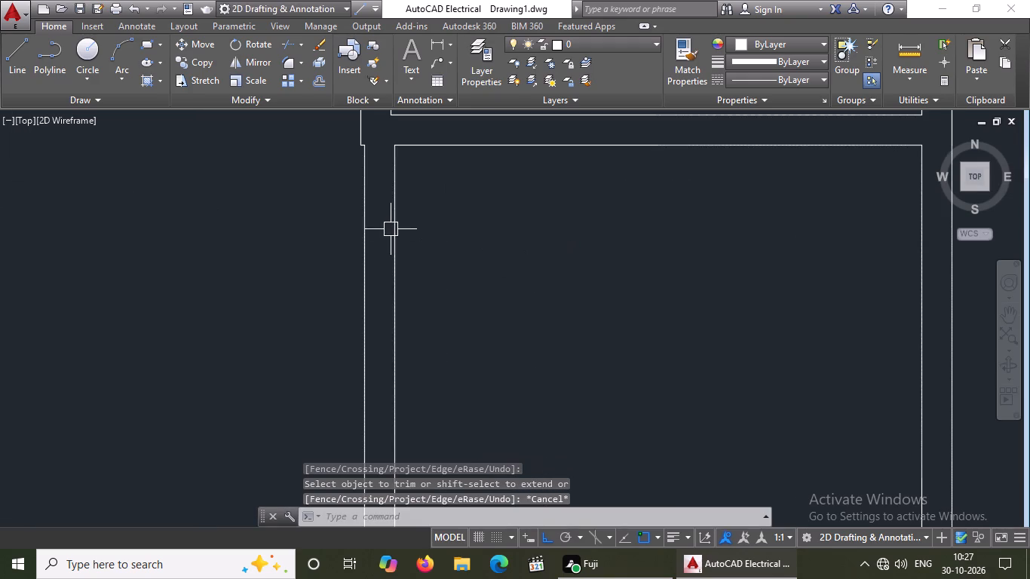
Erase both lines of the fourth room's left wall and the leftover line stub at its upper end.
click(400, 226)
key(Delete)
click(357, 222)
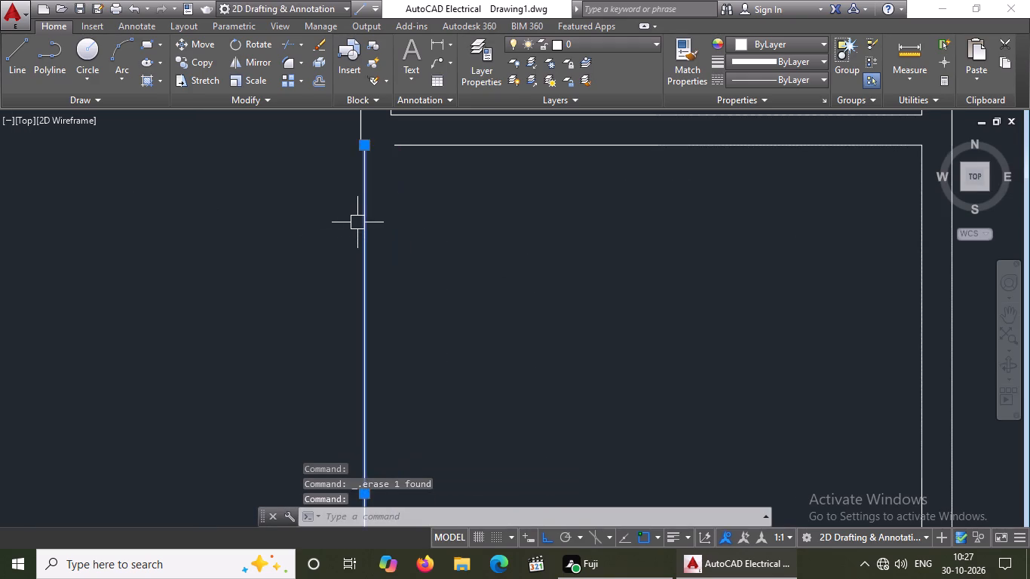
key(Delete)
scroll(347, 152, up, 2)
scroll(349, 152, down, 2)
drag(327, 127, 381, 146)
click(425, 185)
key(Delete)
scroll(425, 188, down, 4)
key(Escape)
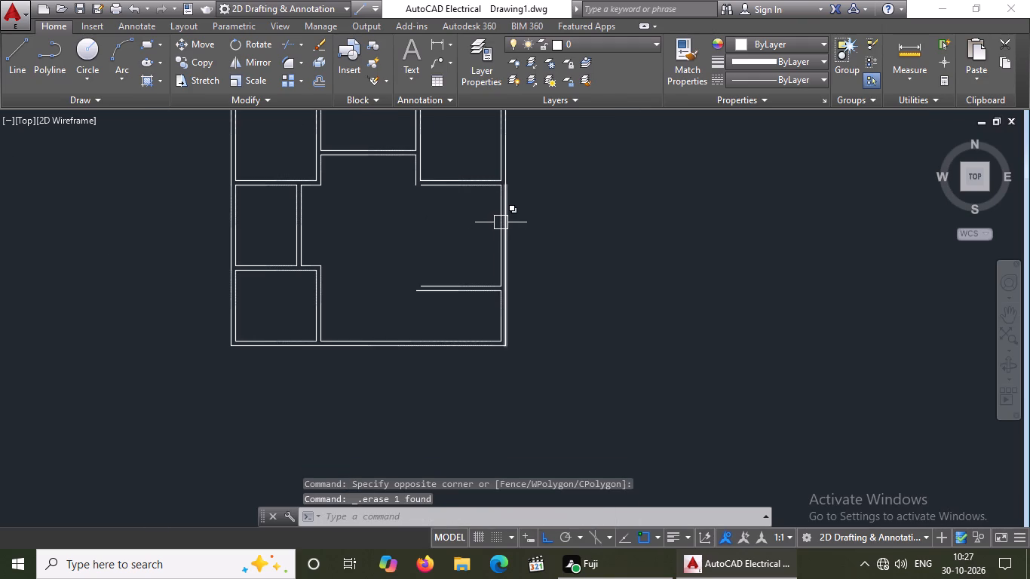
Fillet the third room's inner left line with the fourth room's inner bottom line to form one continuous aligned wall line.
key(f)
key(Return)
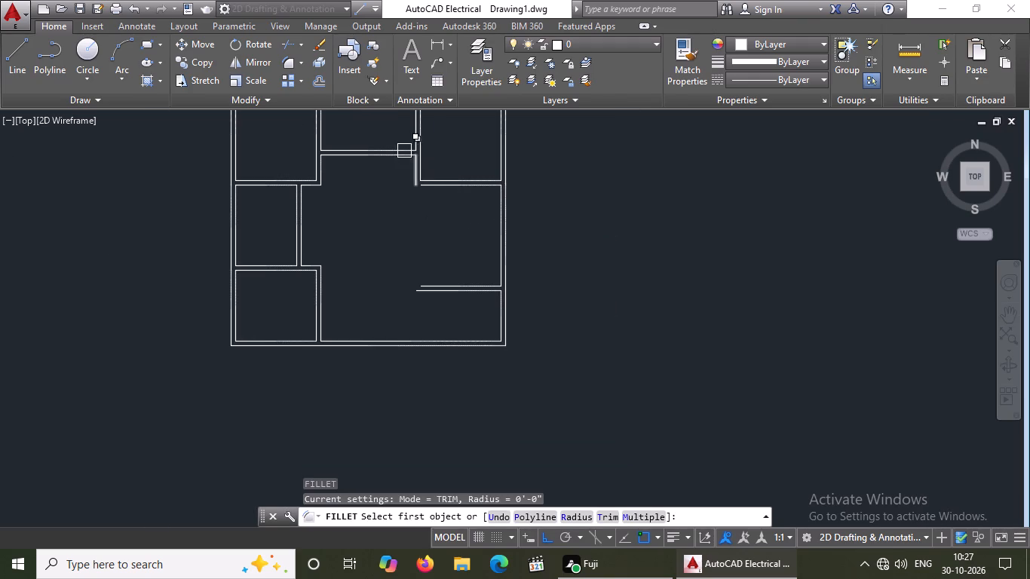
scroll(423, 152, up, 1)
click(422, 169)
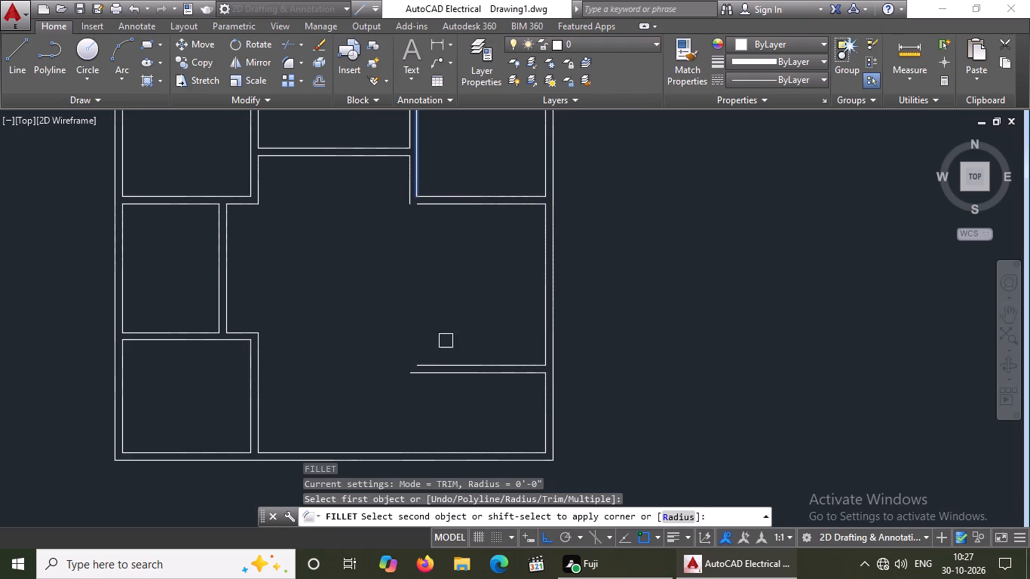
click(441, 364)
Fillet the third room's outer left line with the fourth room's outer bottom line to join them in a square corner.
key(f)
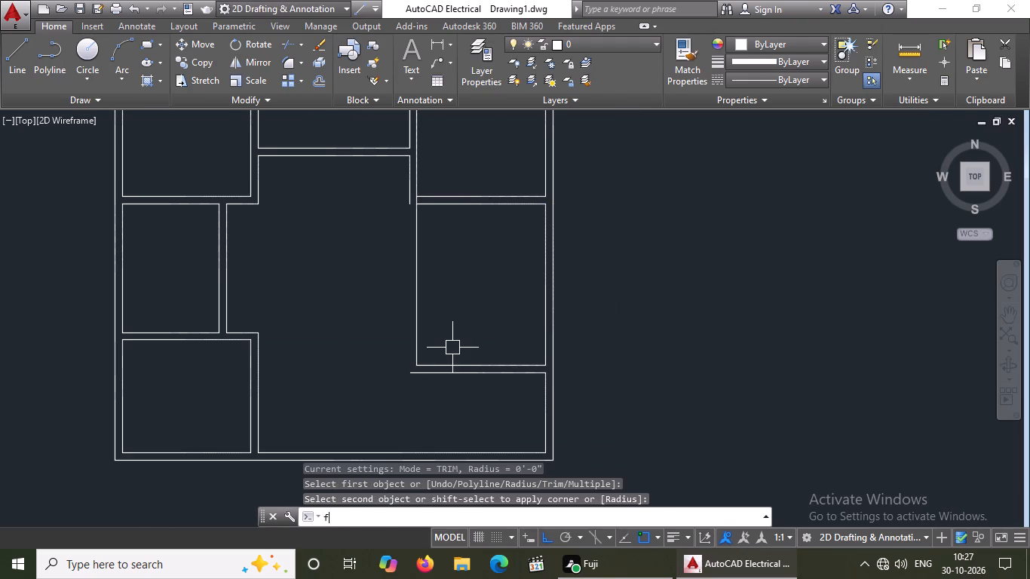
key(Return)
click(409, 193)
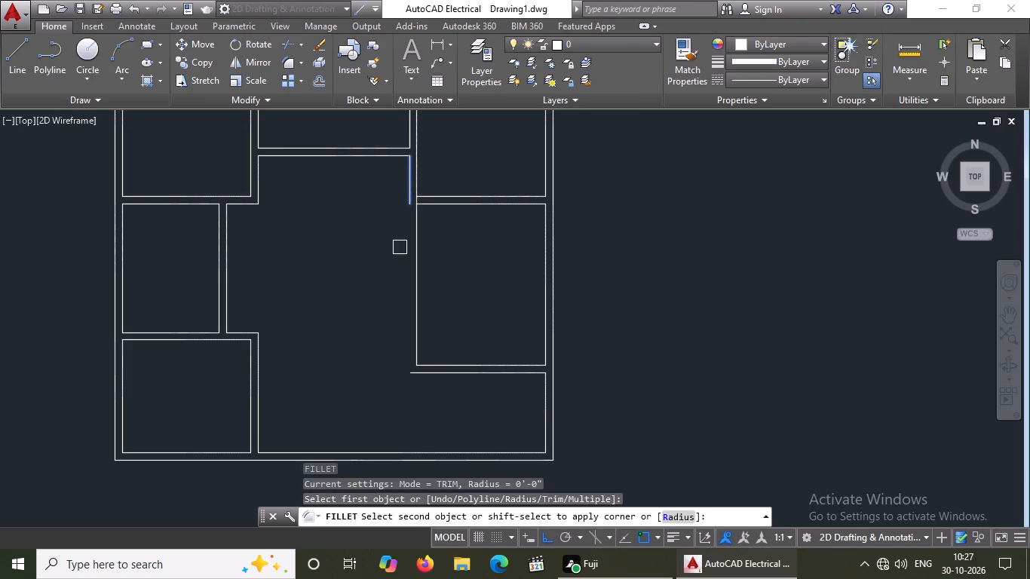
click(446, 377)
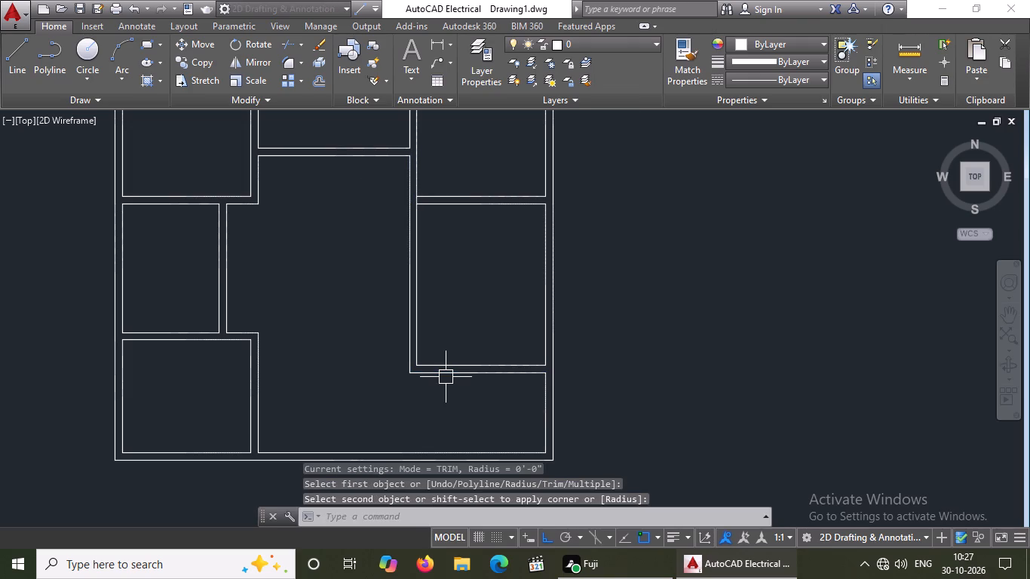
key(Escape)
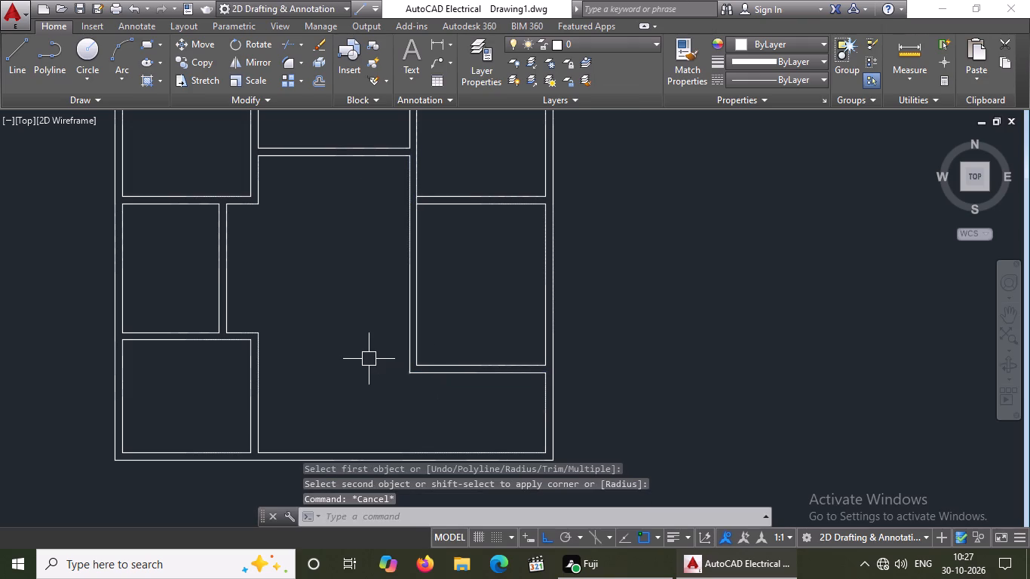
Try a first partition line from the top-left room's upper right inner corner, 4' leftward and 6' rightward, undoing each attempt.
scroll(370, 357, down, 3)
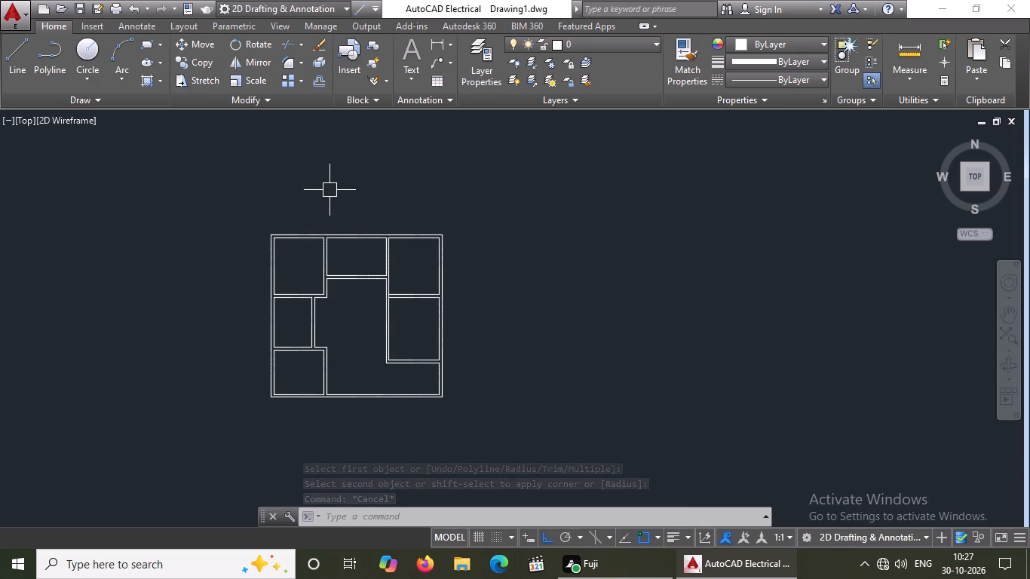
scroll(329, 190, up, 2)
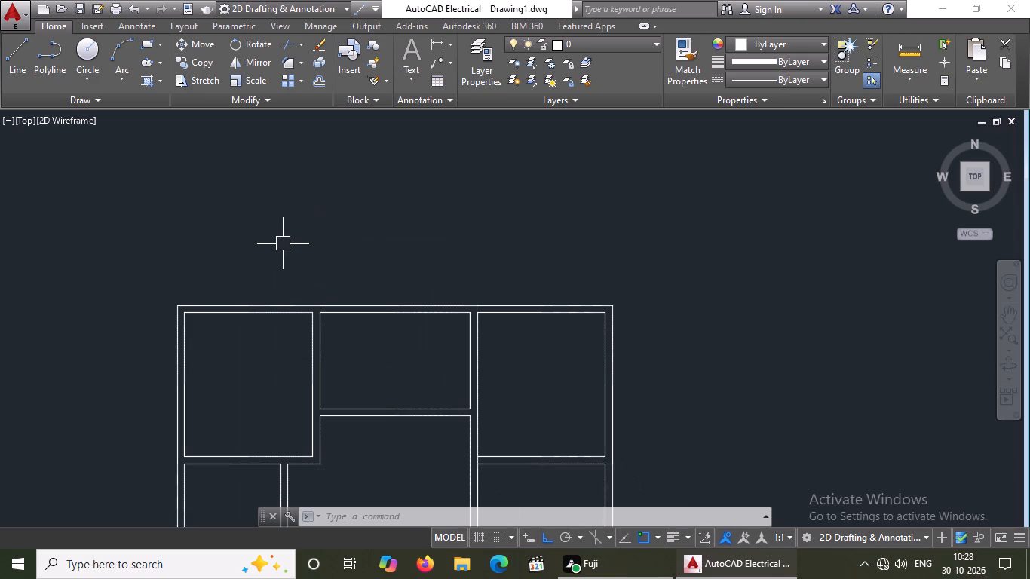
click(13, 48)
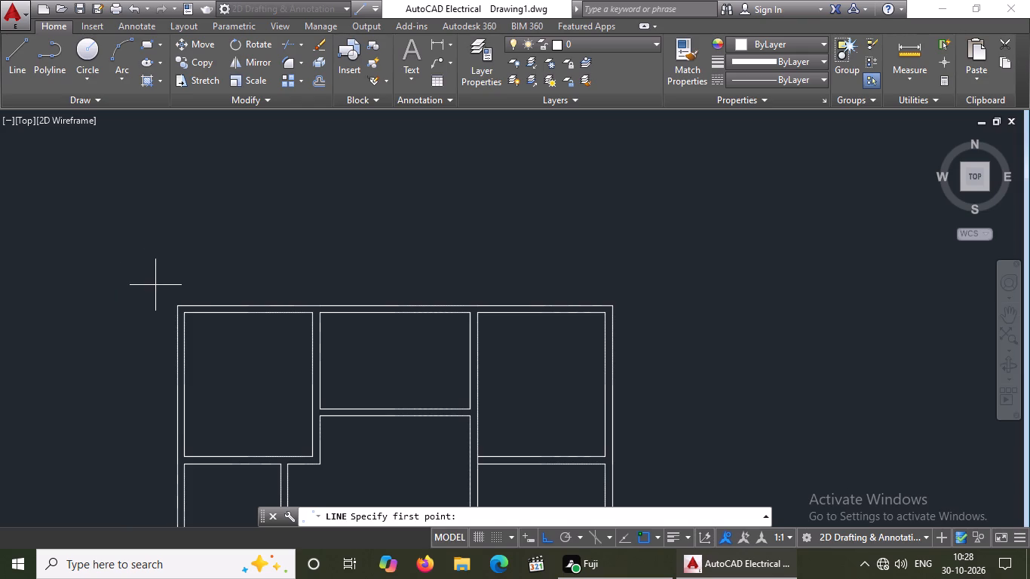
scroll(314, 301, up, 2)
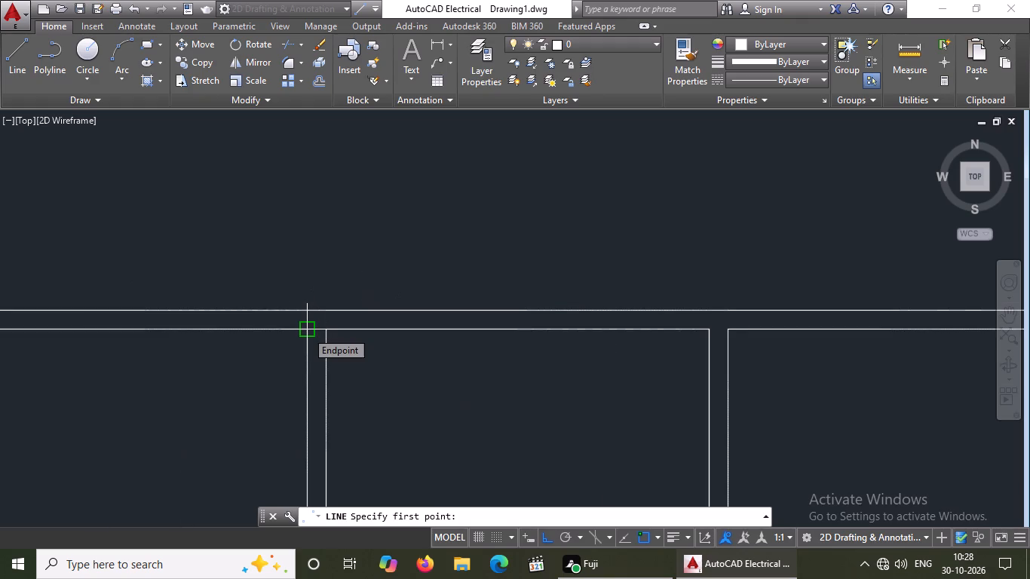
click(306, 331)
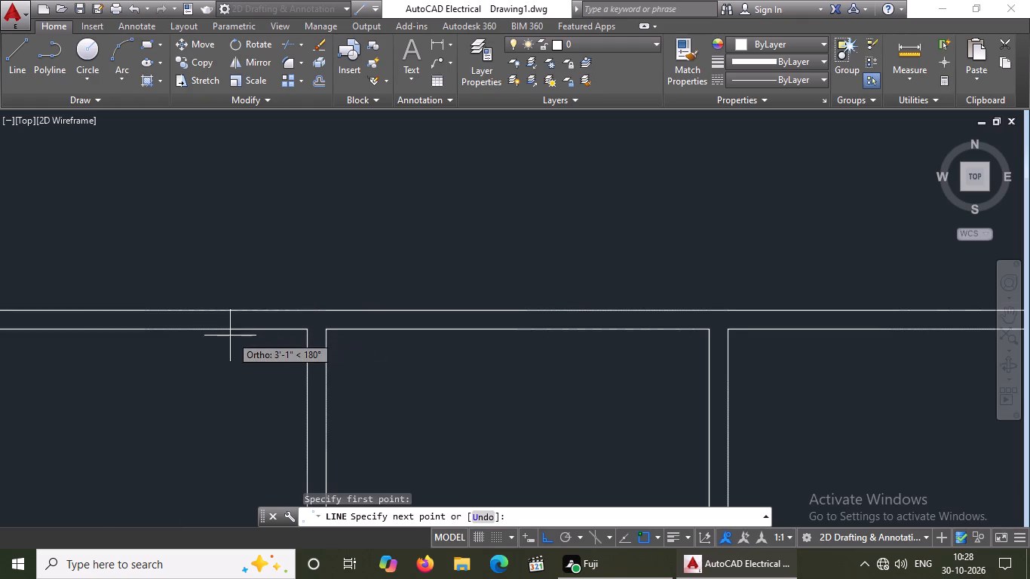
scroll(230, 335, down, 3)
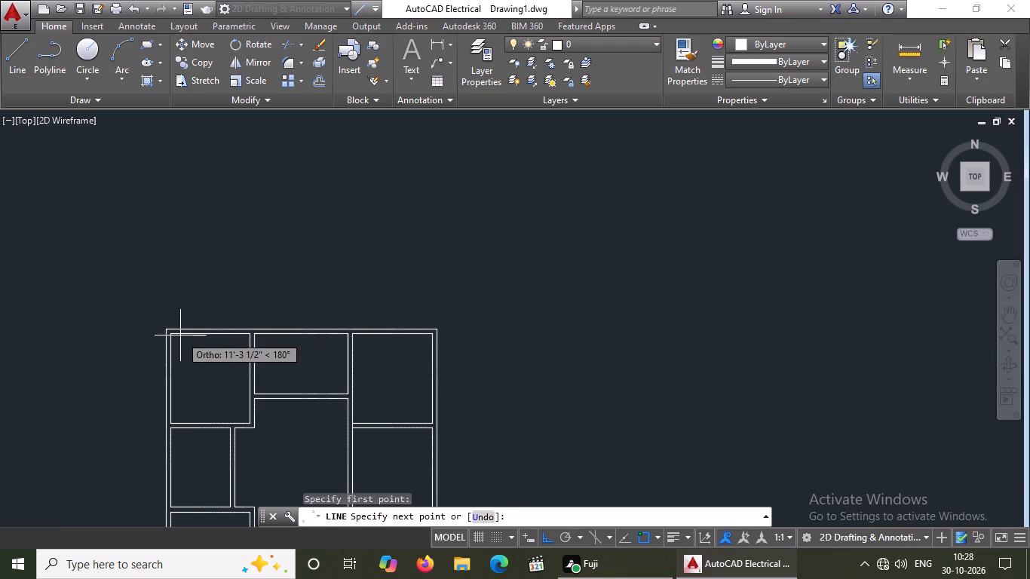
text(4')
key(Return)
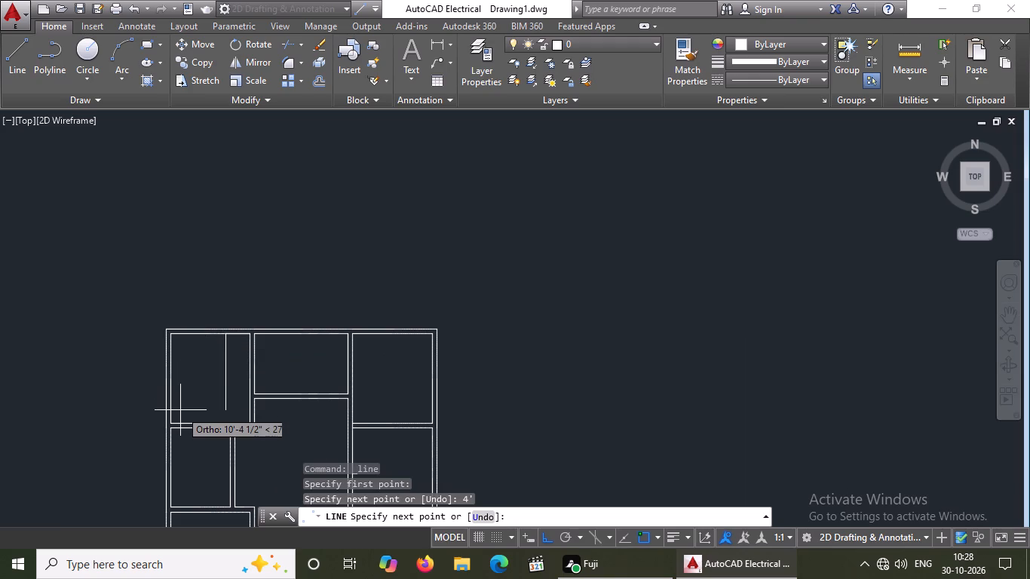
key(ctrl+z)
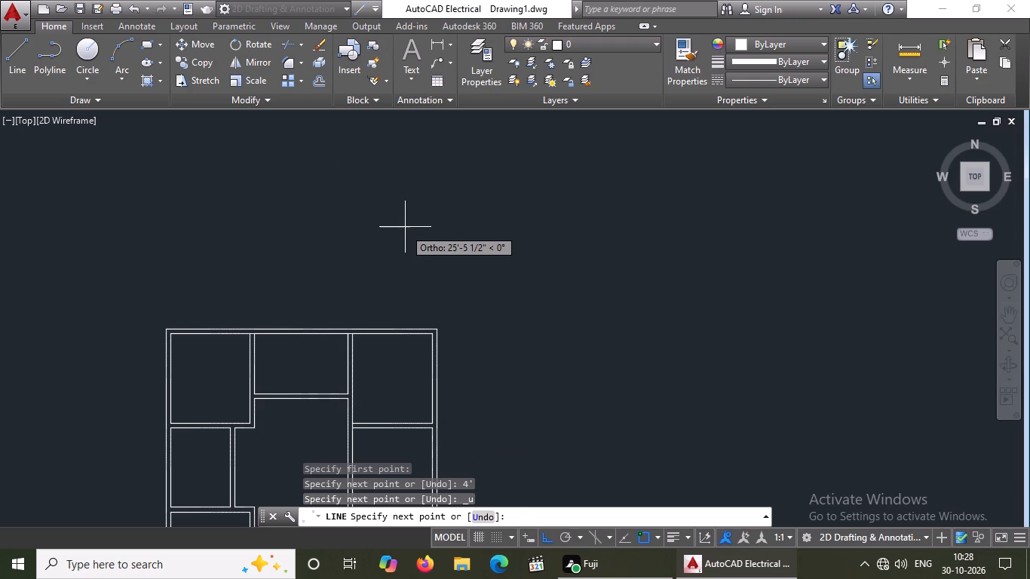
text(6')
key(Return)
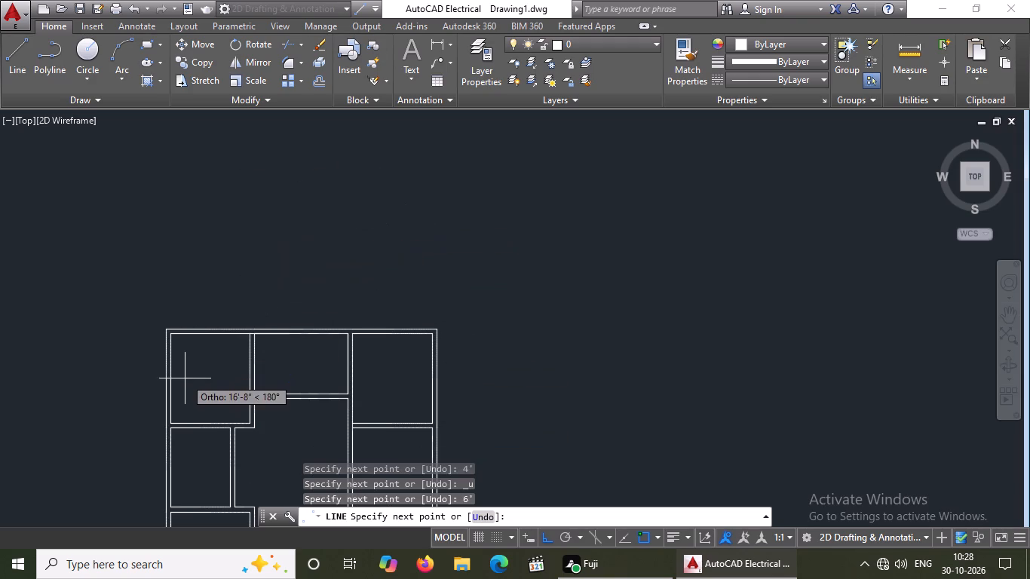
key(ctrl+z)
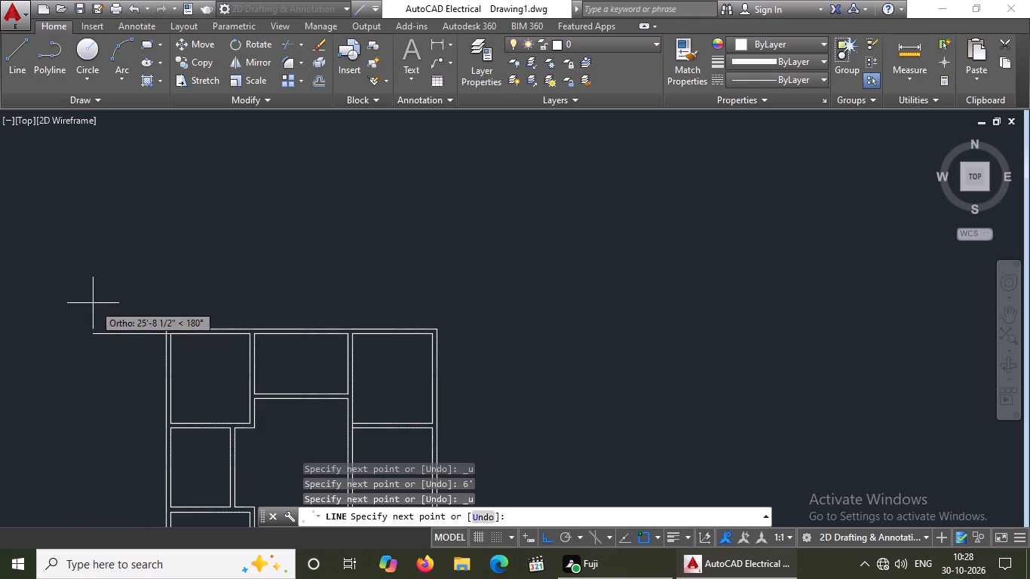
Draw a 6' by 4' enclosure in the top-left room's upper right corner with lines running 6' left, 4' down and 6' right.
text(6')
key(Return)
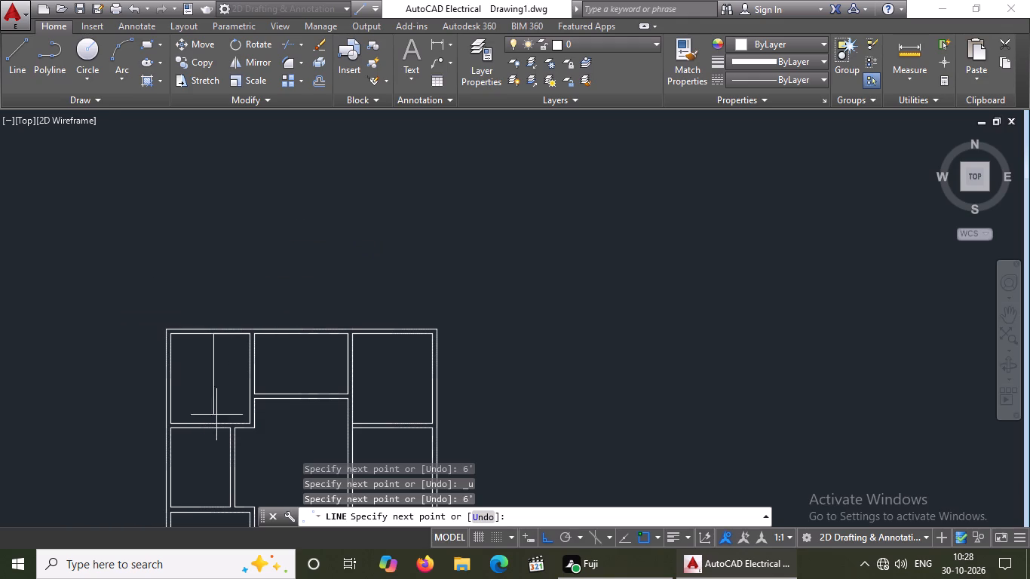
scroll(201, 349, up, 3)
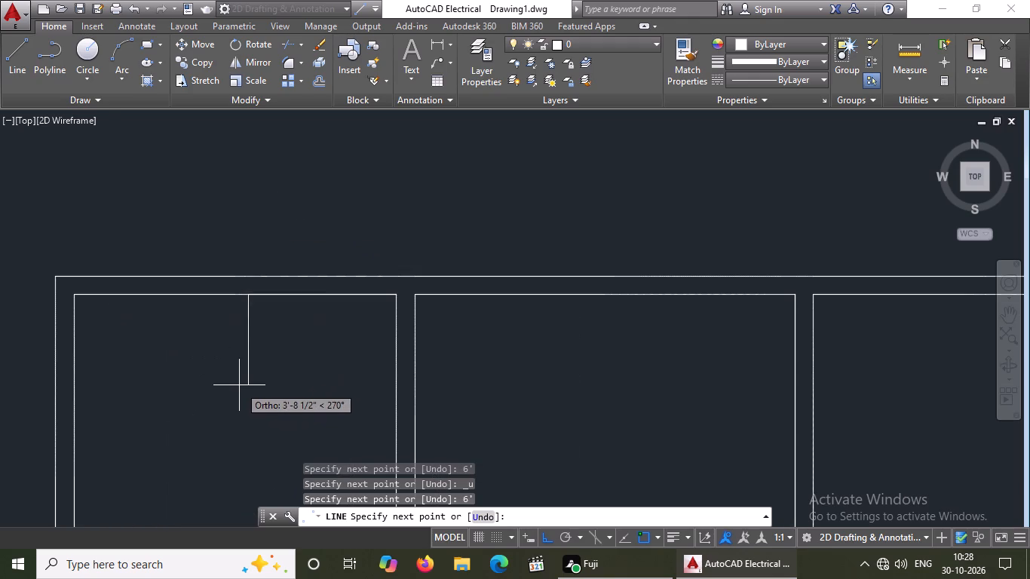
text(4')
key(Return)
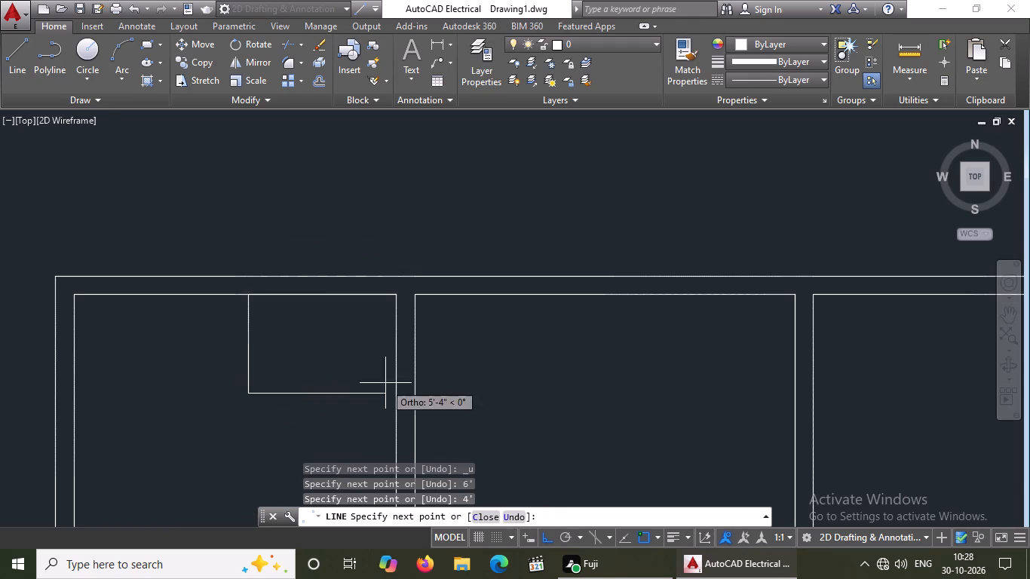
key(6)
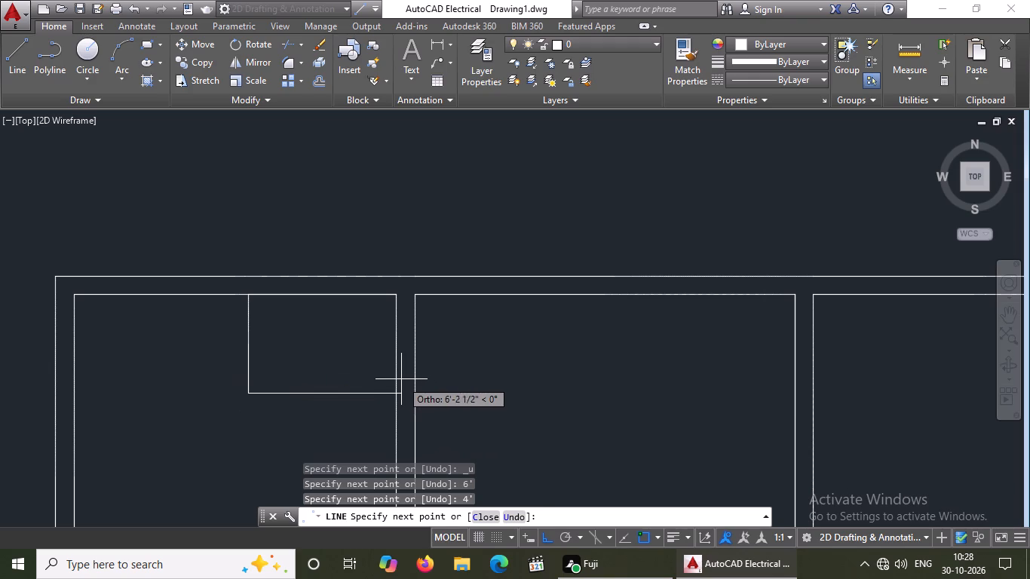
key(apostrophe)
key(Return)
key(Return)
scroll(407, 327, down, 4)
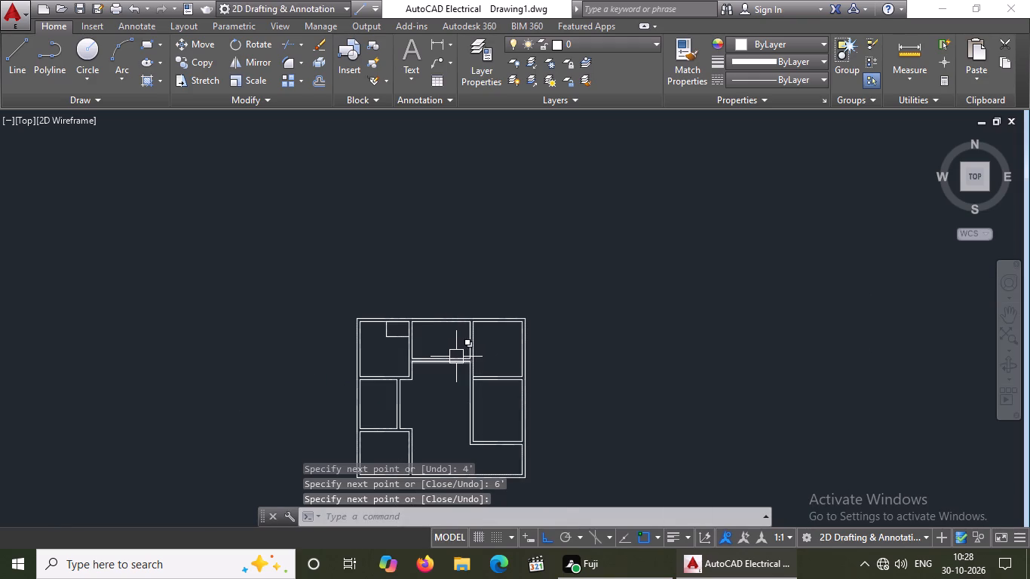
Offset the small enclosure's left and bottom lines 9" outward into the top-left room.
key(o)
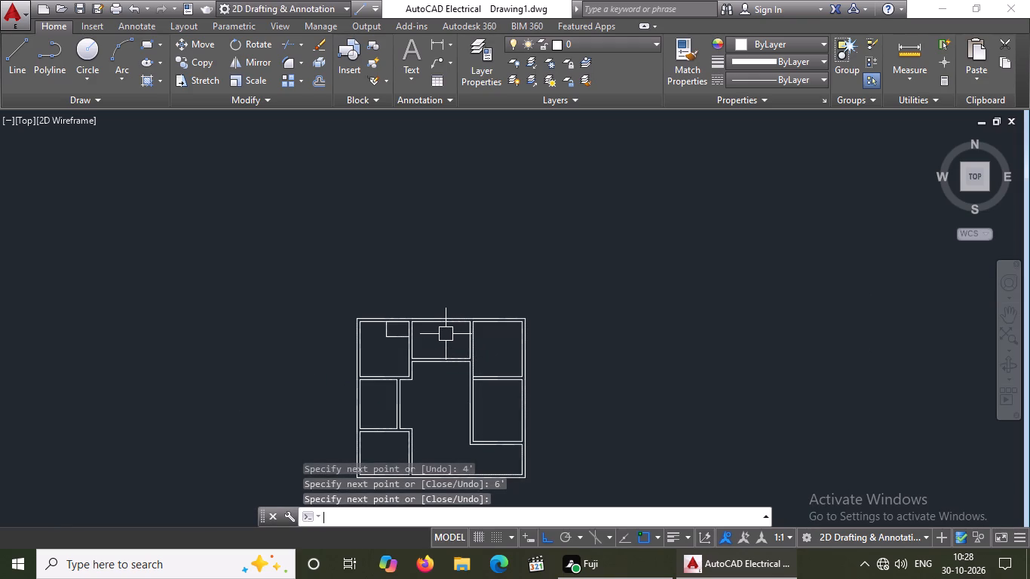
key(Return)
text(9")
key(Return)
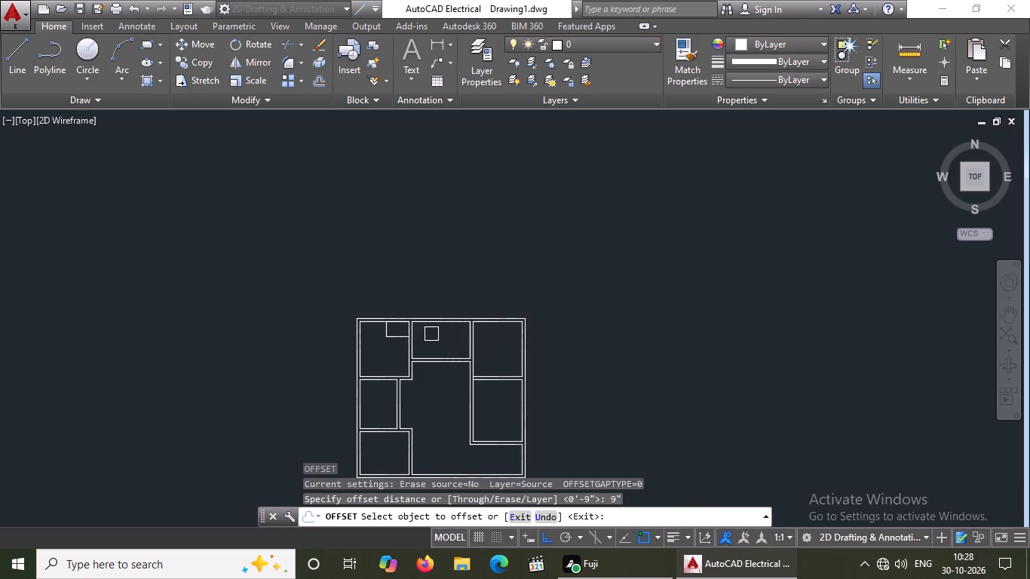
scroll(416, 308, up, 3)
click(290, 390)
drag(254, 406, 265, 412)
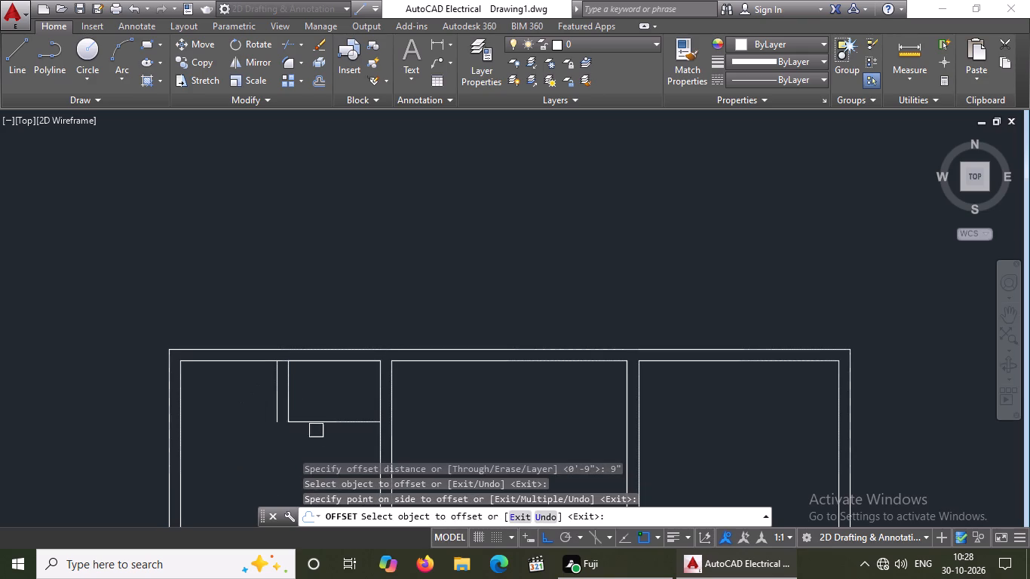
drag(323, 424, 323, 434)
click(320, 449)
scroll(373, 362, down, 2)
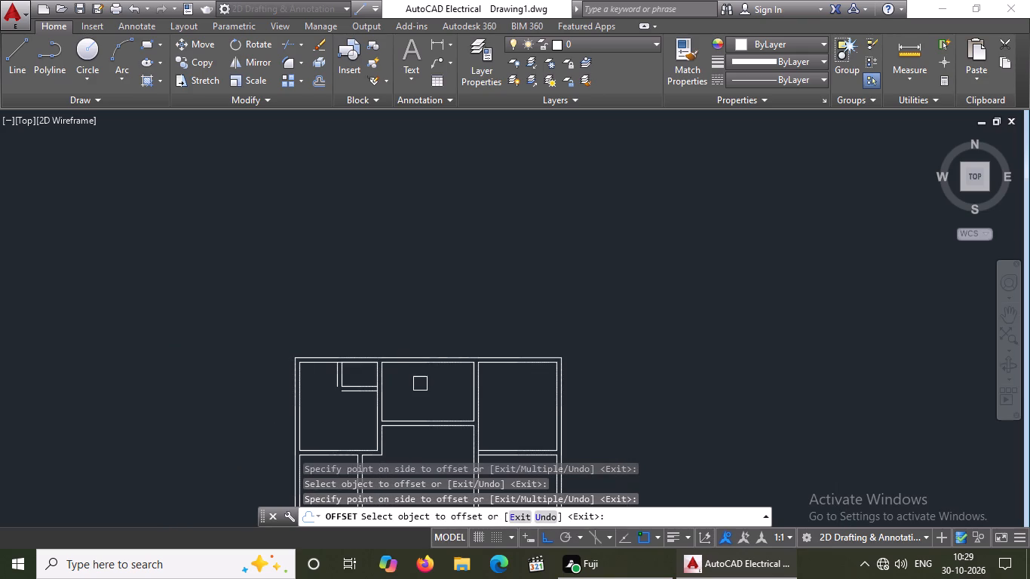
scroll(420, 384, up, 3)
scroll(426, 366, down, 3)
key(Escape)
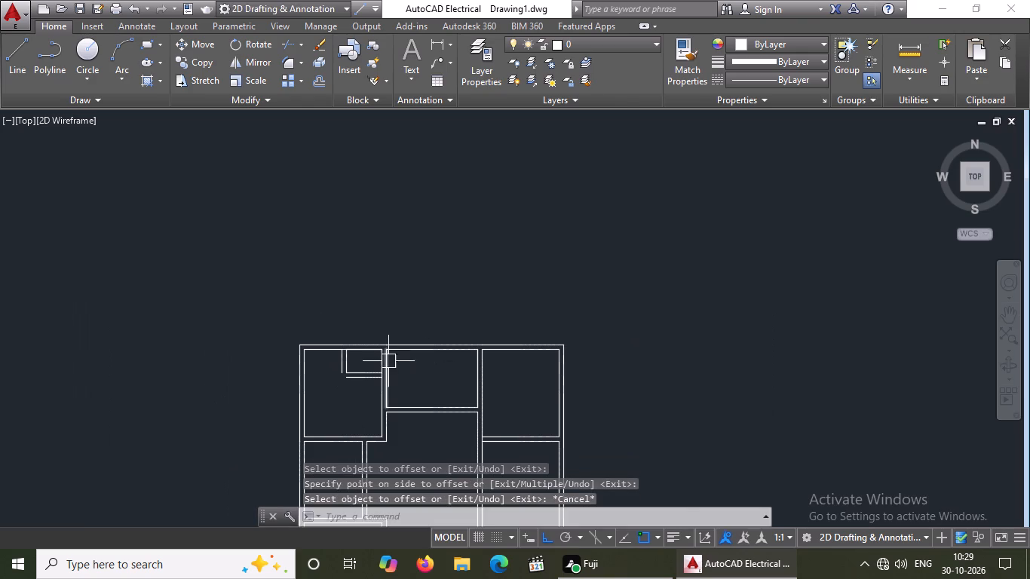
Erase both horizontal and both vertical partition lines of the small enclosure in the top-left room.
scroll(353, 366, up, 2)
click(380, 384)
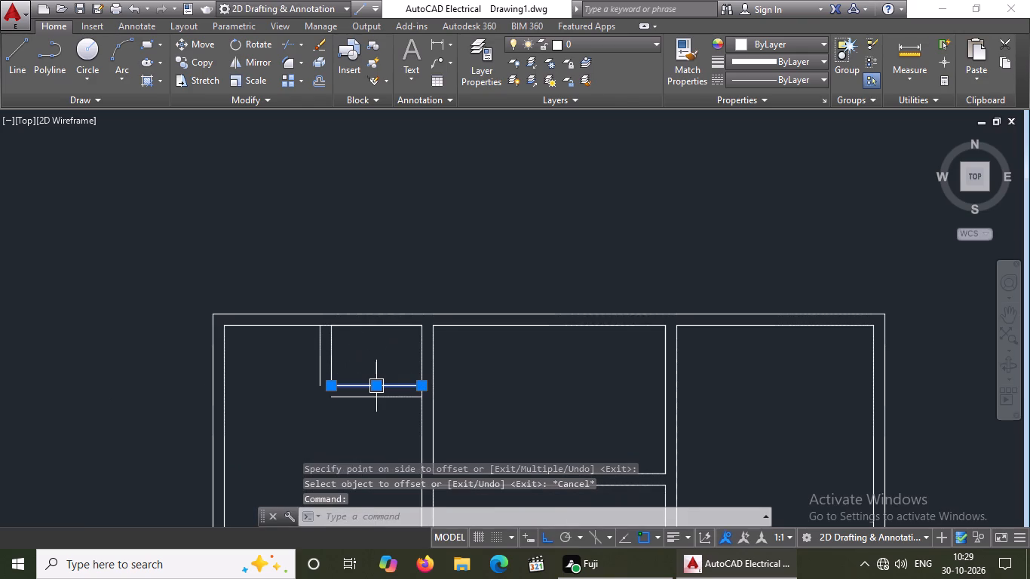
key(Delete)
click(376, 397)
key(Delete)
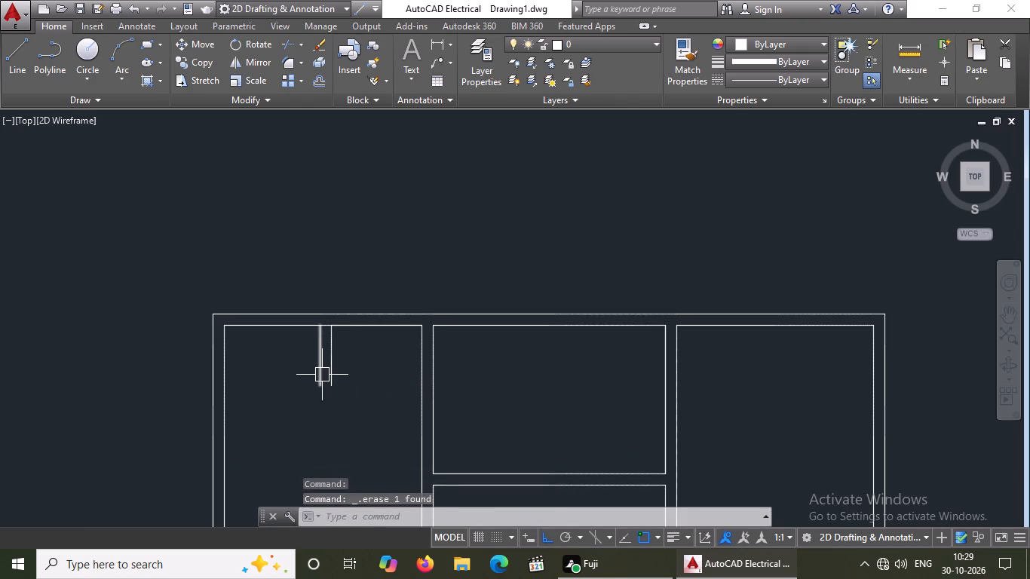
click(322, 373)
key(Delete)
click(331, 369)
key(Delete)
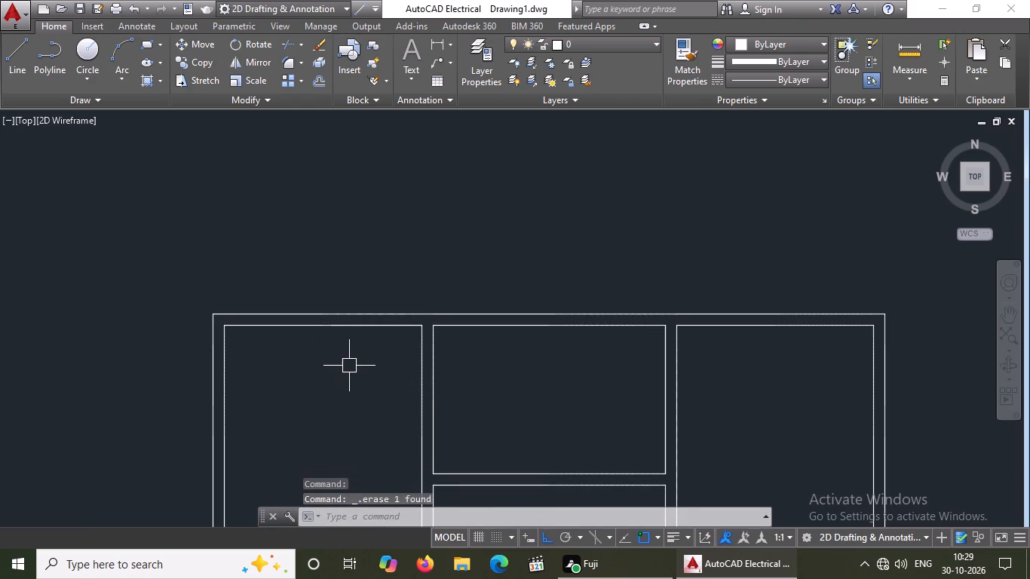
Look over the overall floor plan and the layout of its rooms.
scroll(287, 369, down, 6)
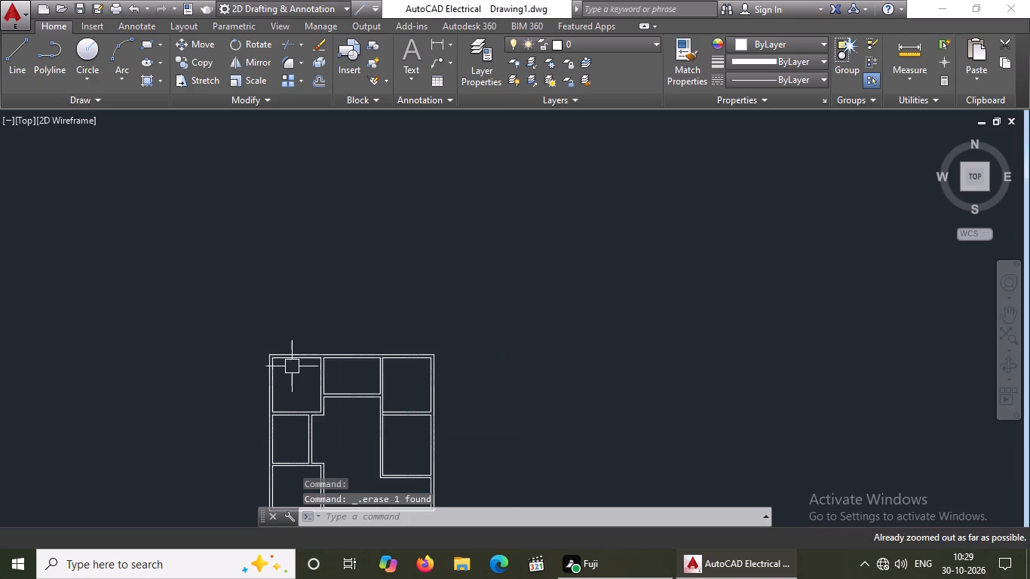
middle_drag(345, 418, 361, 262)
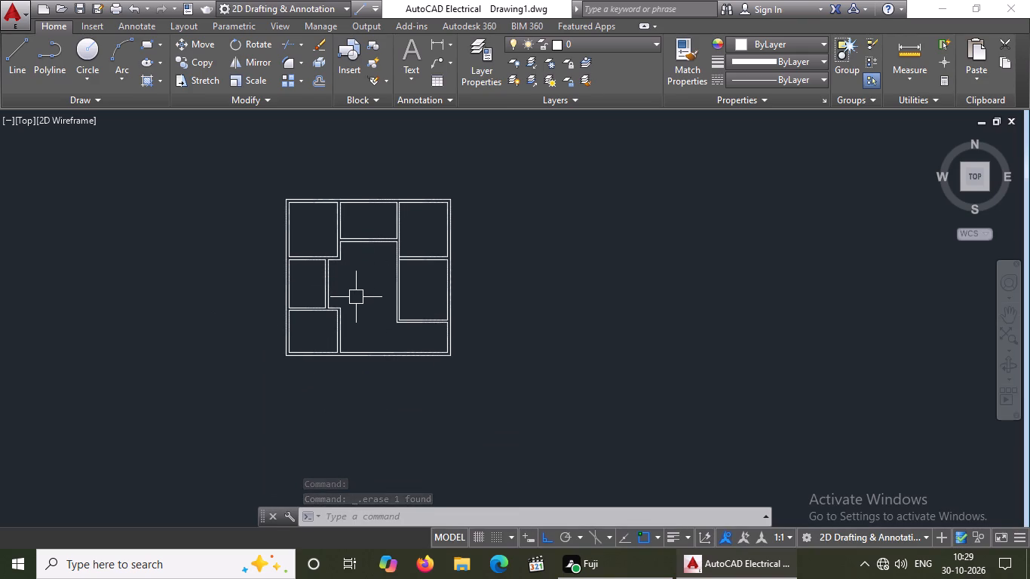
scroll(357, 298, down, 1)
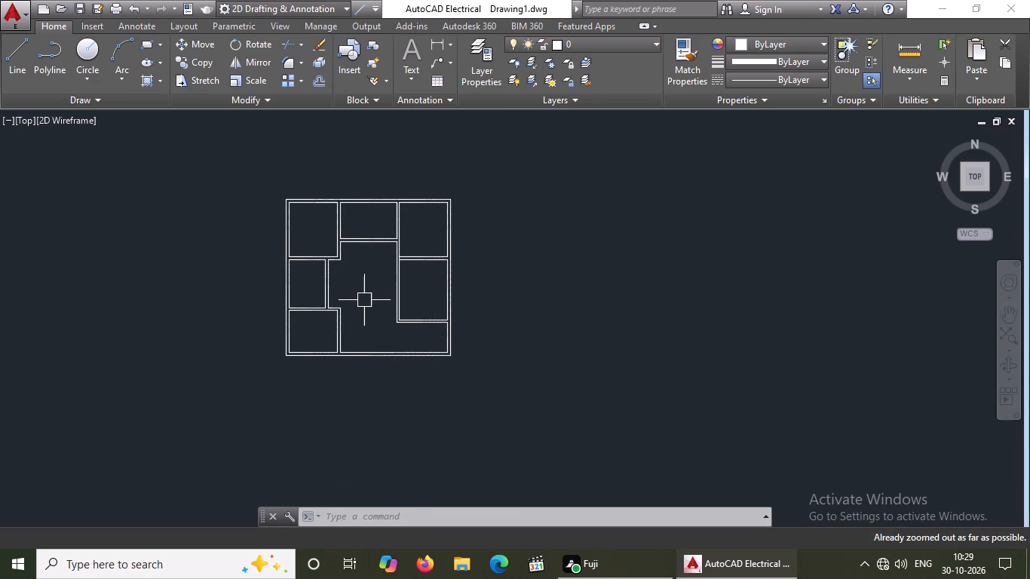
middle_drag(365, 301, 430, 425)
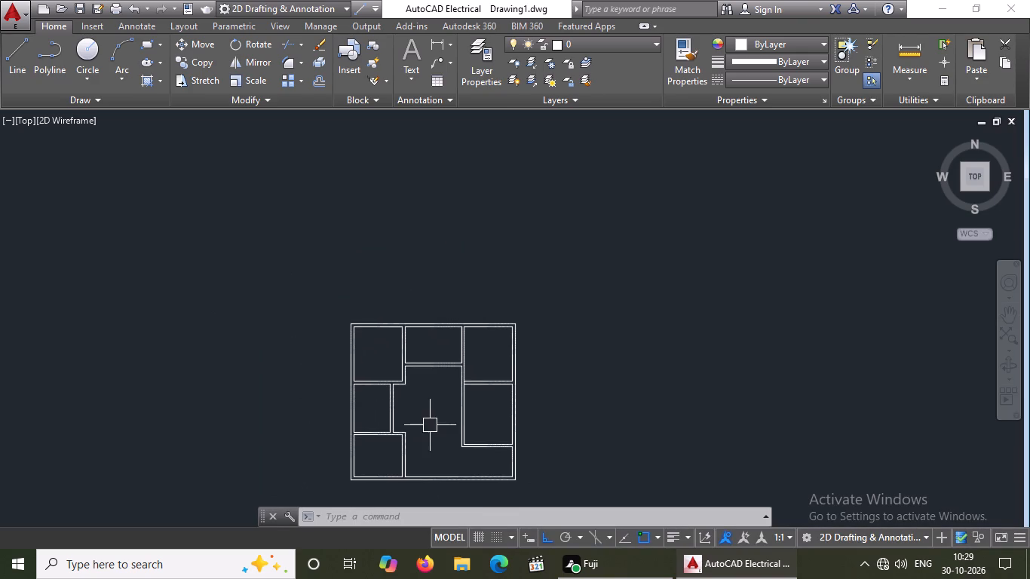
middle_drag(496, 365, 535, 266)
scroll(508, 302, up, 2)
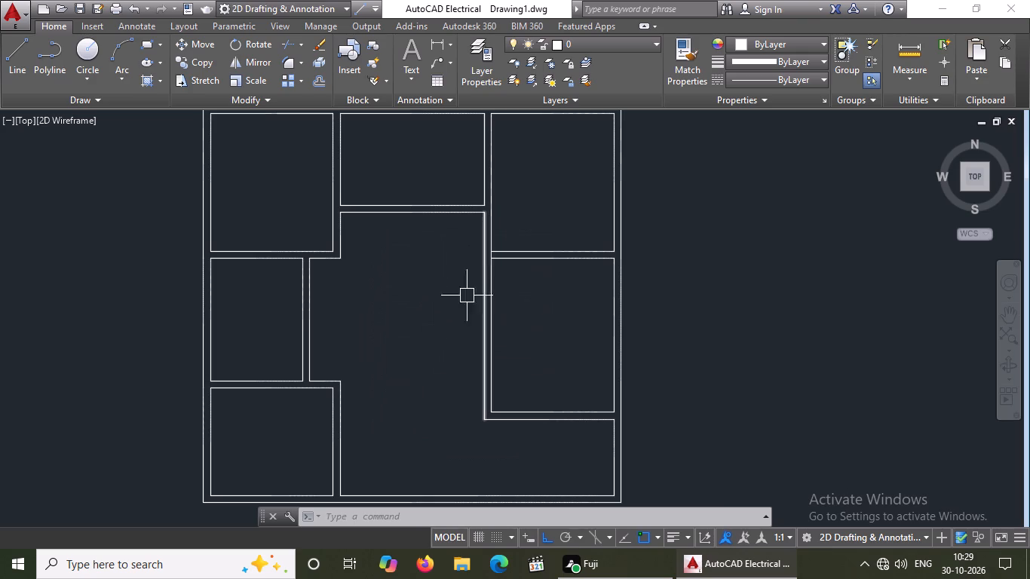
middle_drag(371, 200, 384, 289)
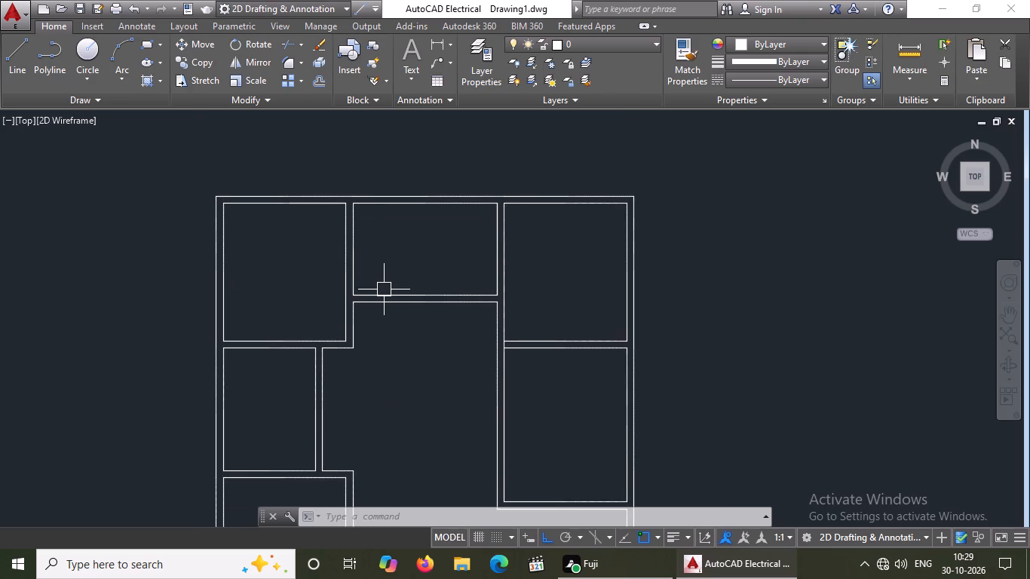
scroll(431, 273, up, 1)
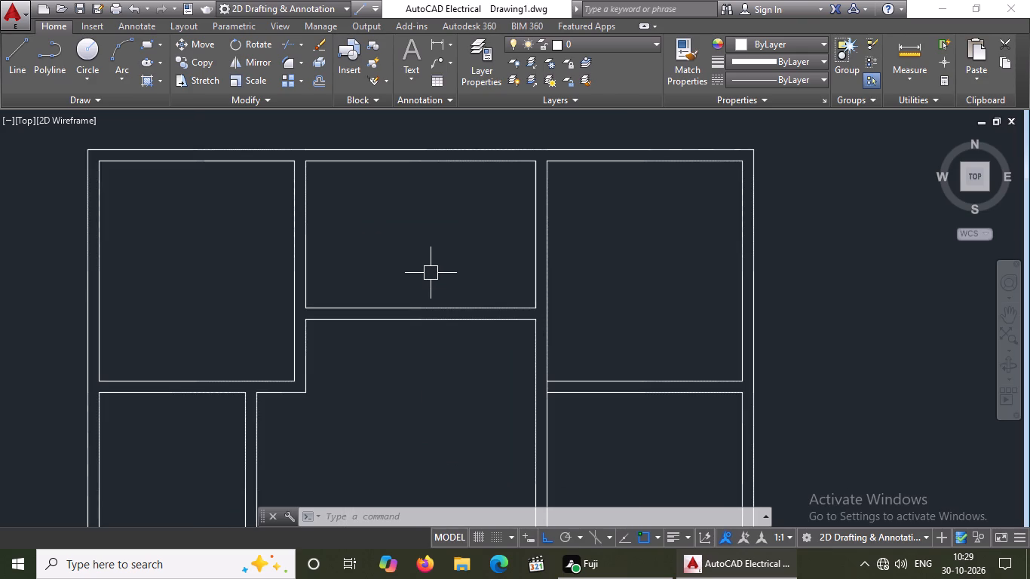
scroll(420, 276, down, 3)
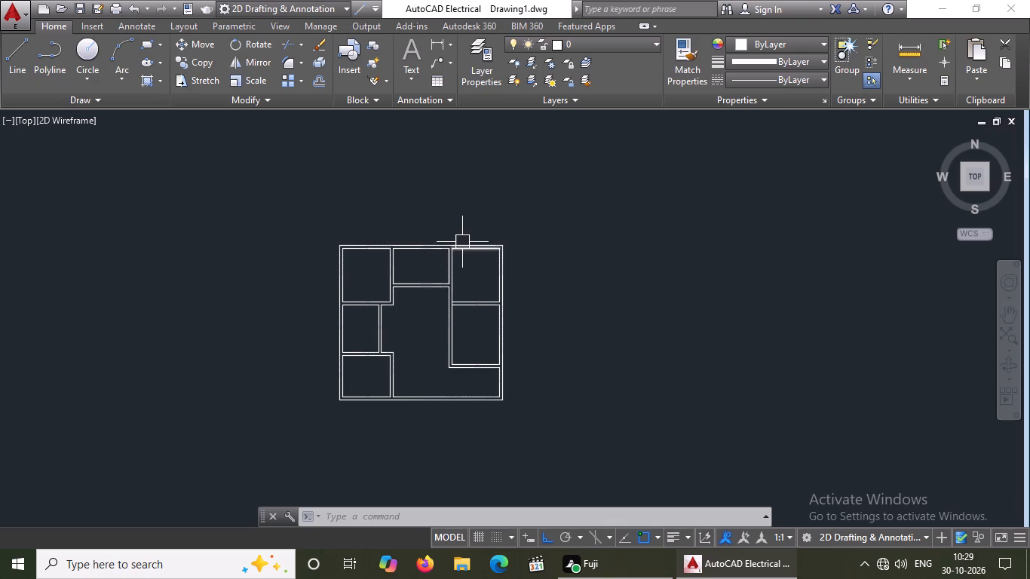
scroll(462, 242, up, 1)
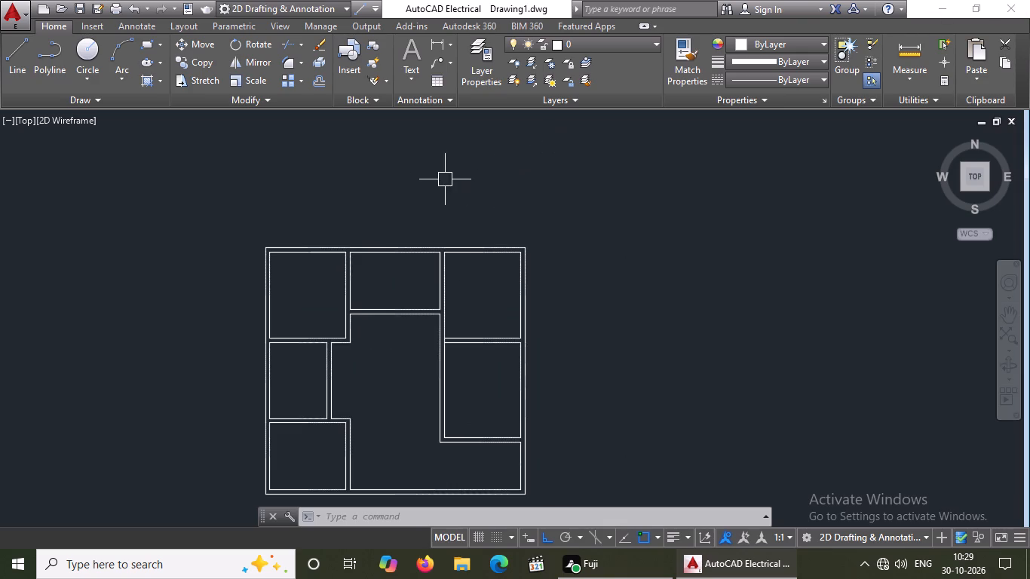
Draw an enclosure in the top-left room's upper right corner with lines running 5' down, 6' and 2' left, and 5' up.
scroll(363, 323, up, 2)
click(16, 57)
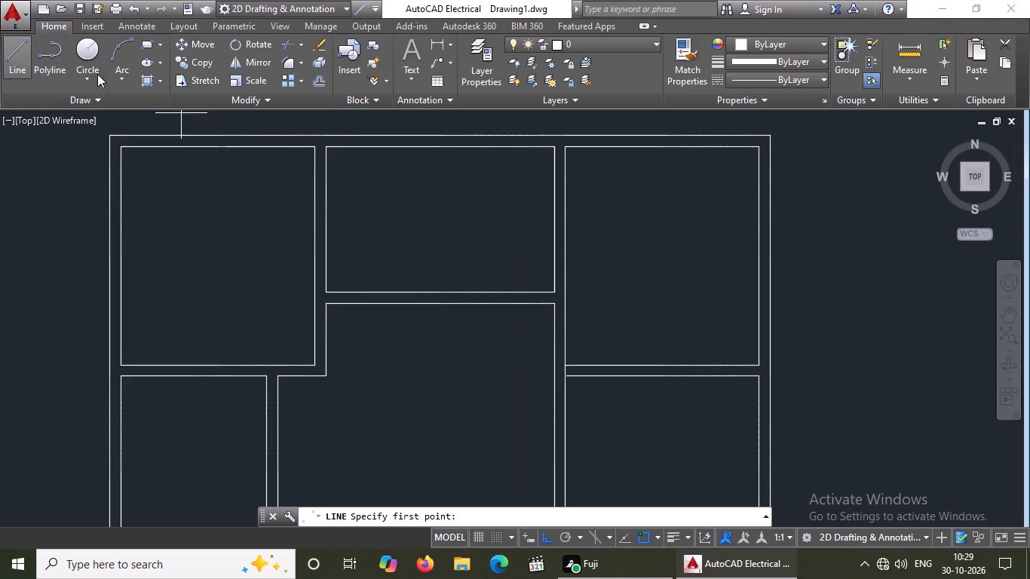
click(317, 145)
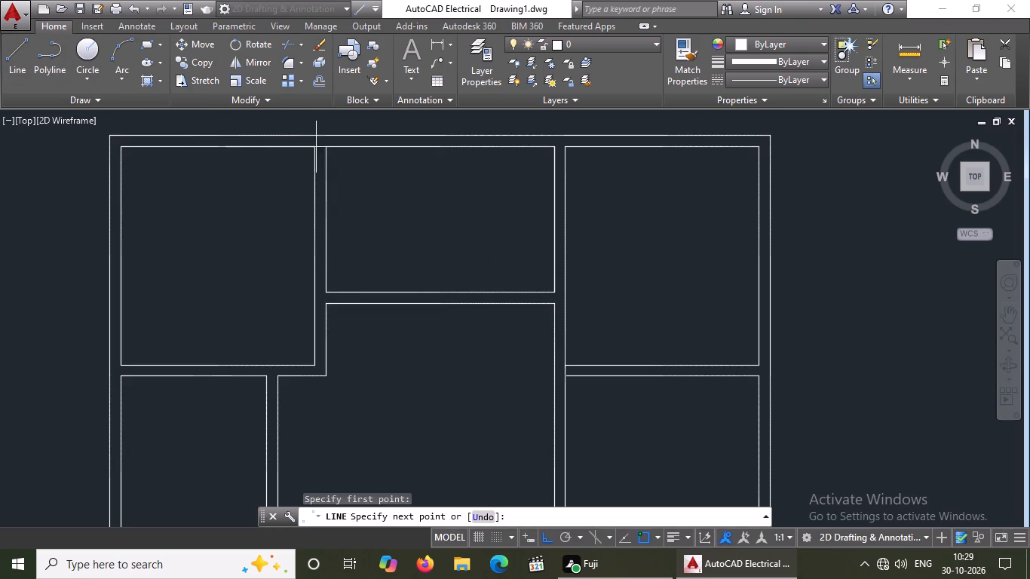
key(5)
key(apostrophe)
key(Return)
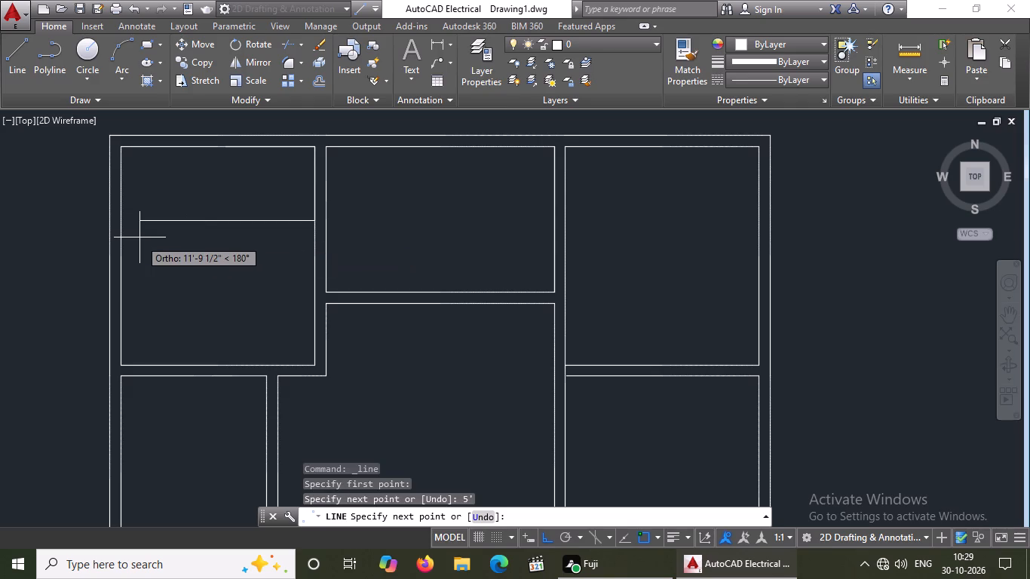
text(6')
key(Return)
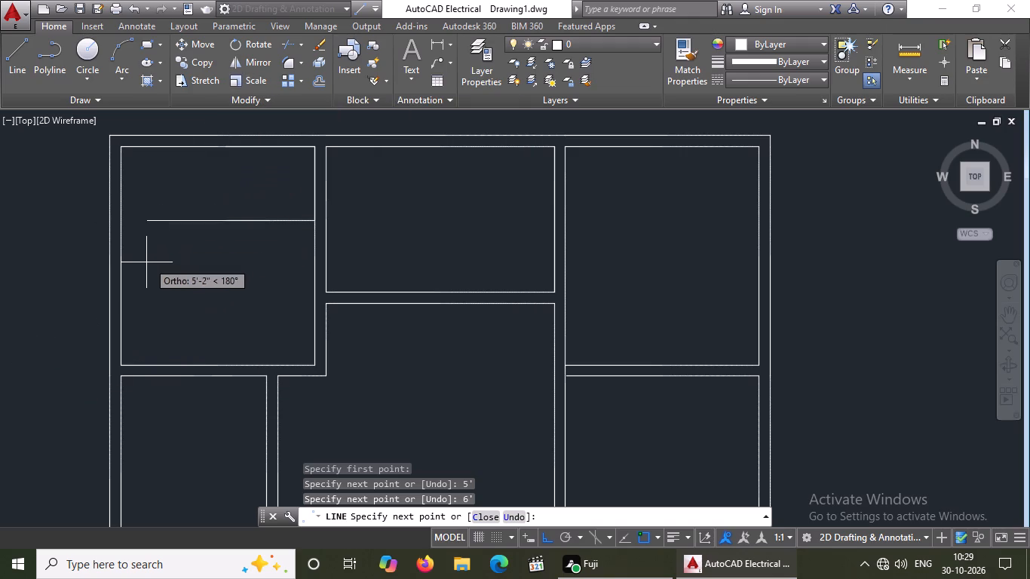
text(2')
key(Return)
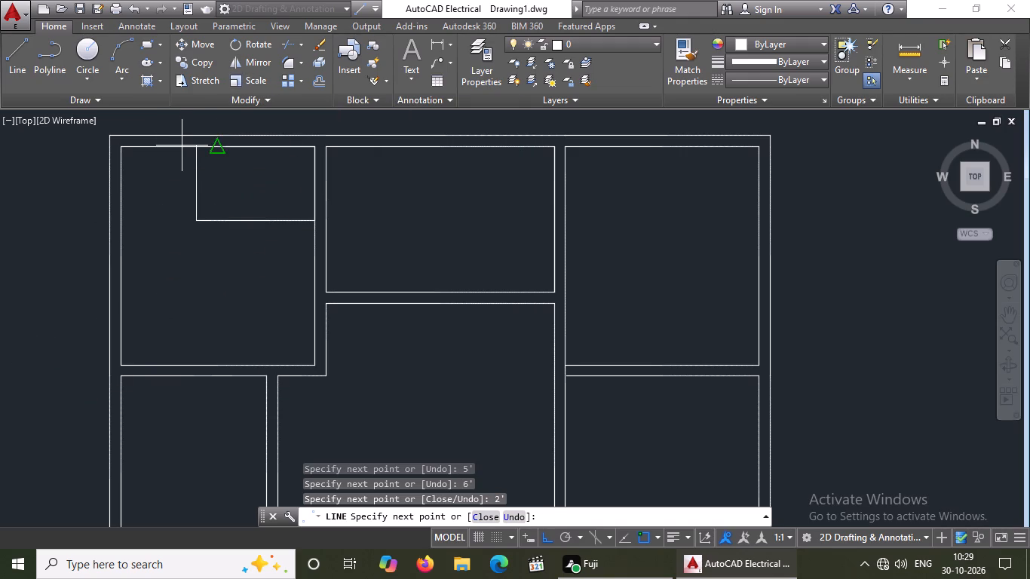
middle_drag(186, 161, 186, 255)
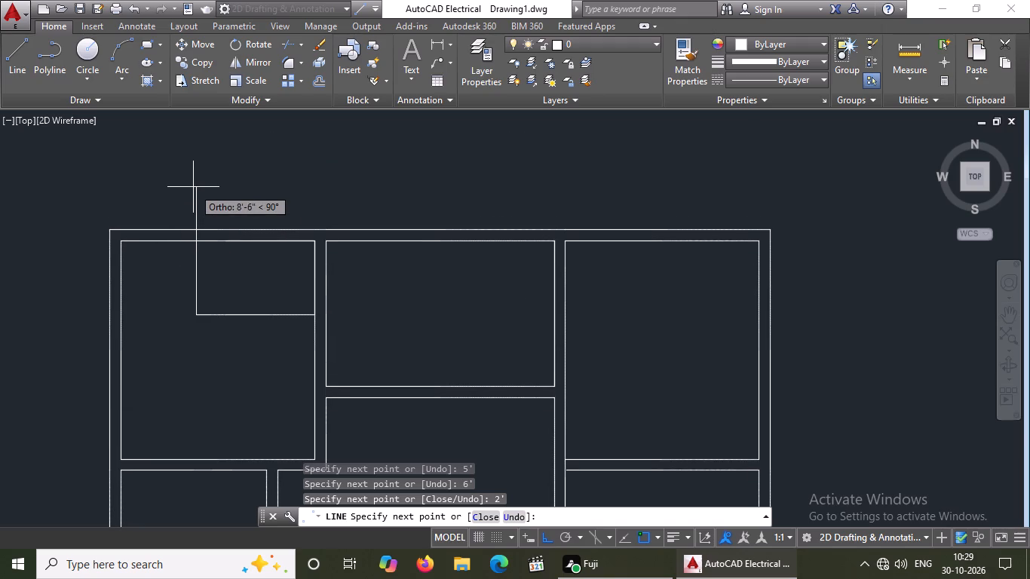
text(5')
key(Return)
key(Return)
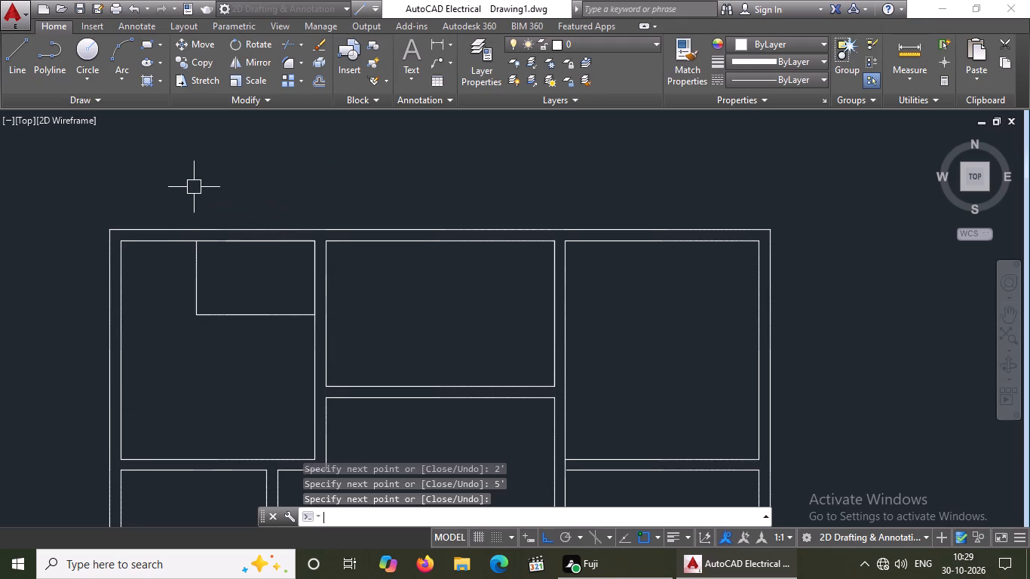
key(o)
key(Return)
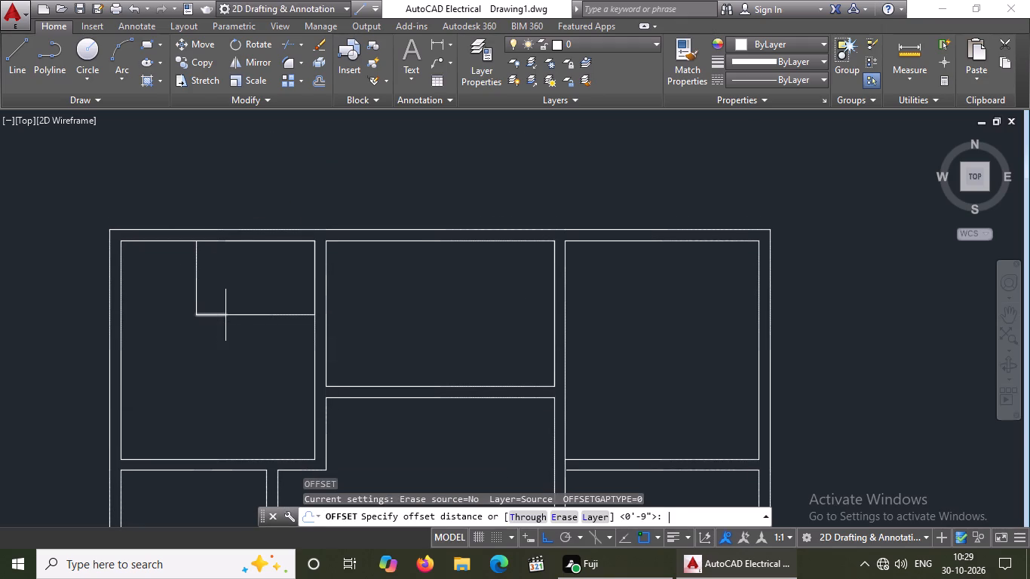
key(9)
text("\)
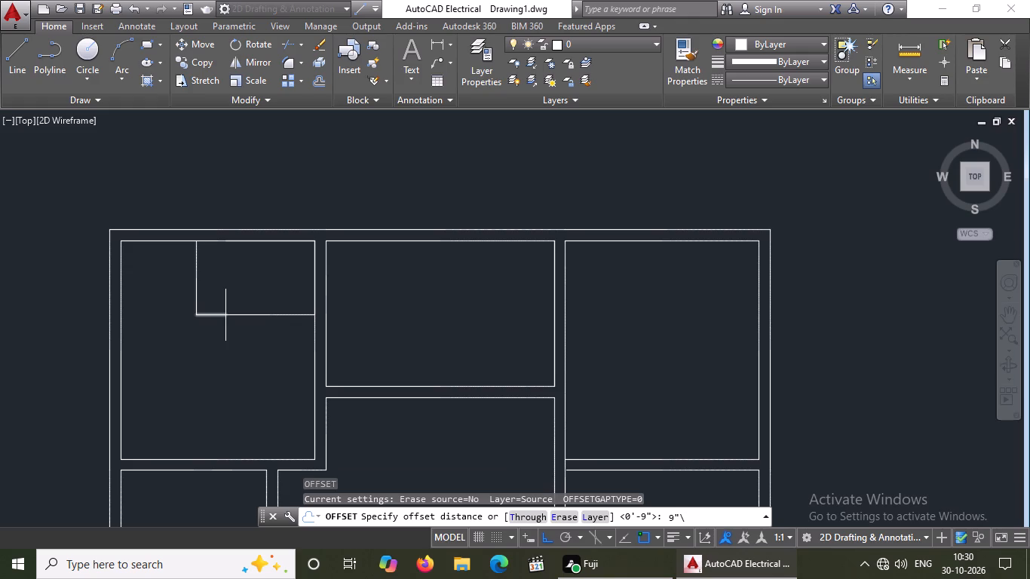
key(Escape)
Offset the top-left room enclosure's left line and both bottom line segments 9" outward into the room.
key(o)
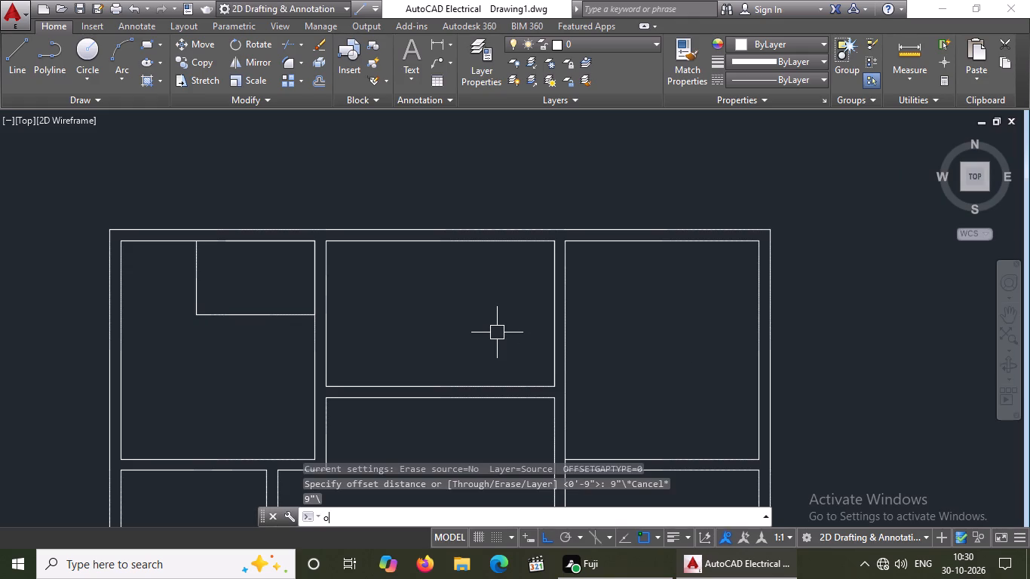
key(Return)
key(9)
key(shift+quotedbl)
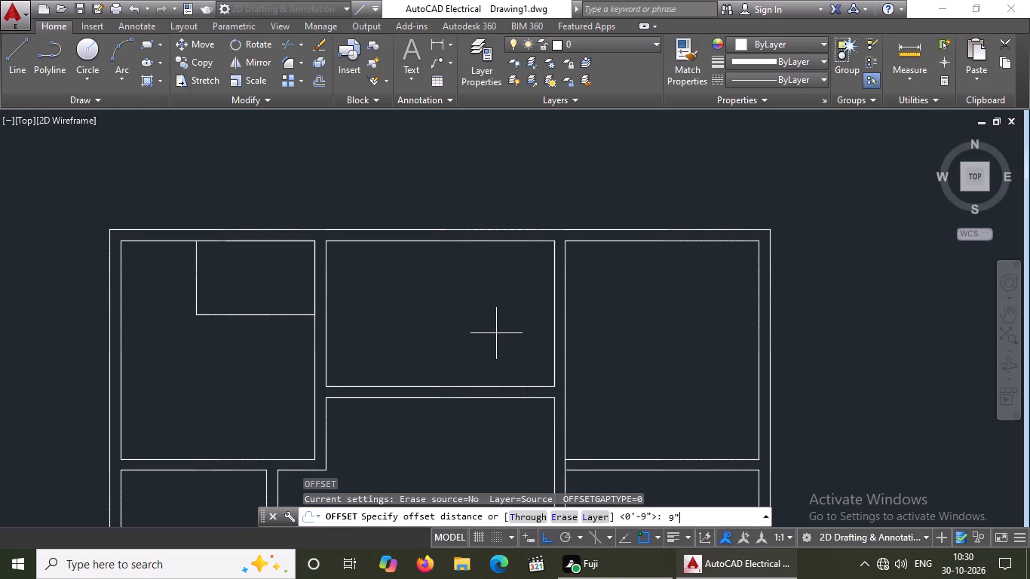
key(Return)
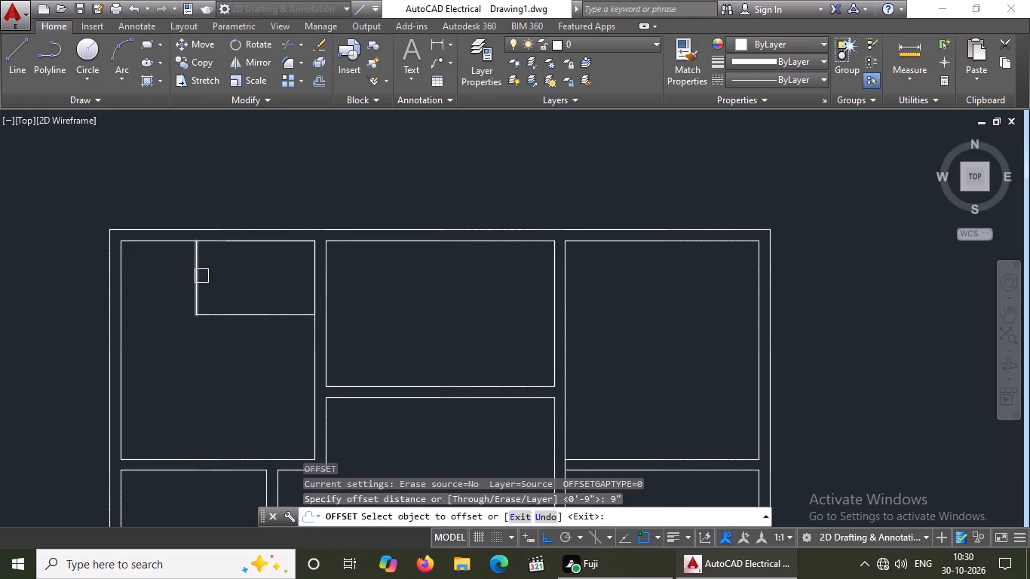
click(196, 279)
drag(156, 301, 179, 304)
click(231, 317)
click(225, 355)
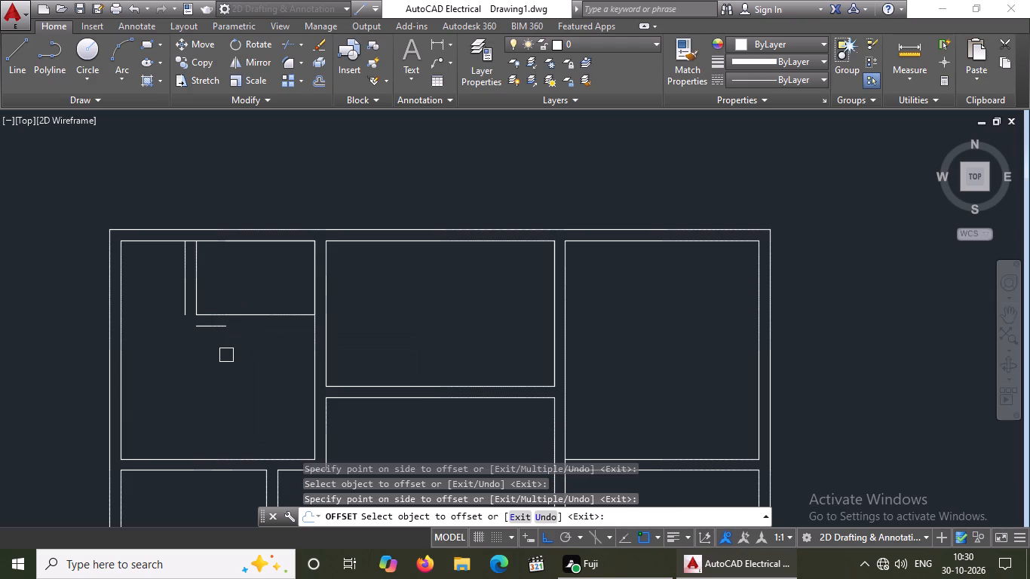
drag(269, 315, 269, 323)
click(266, 350)
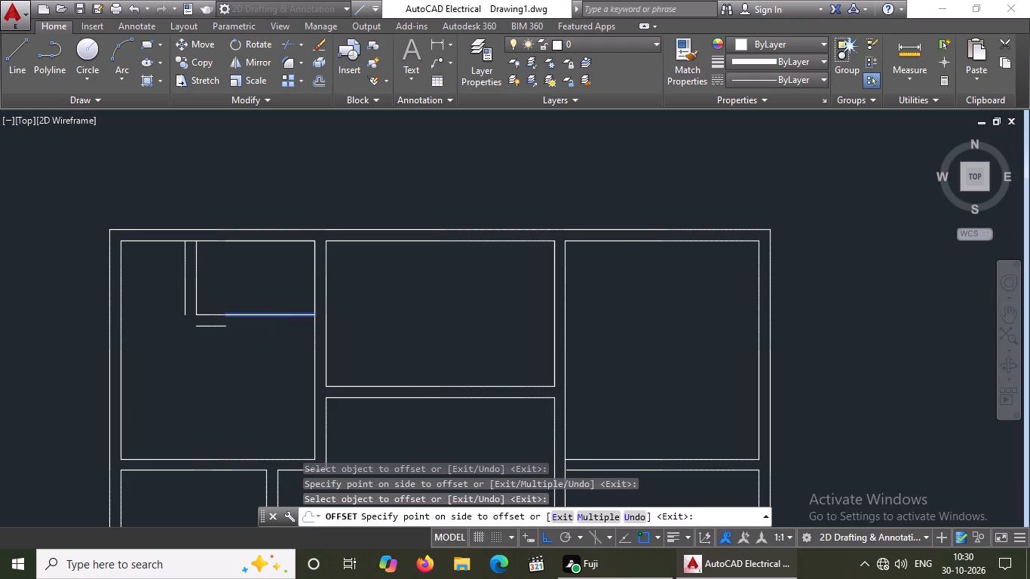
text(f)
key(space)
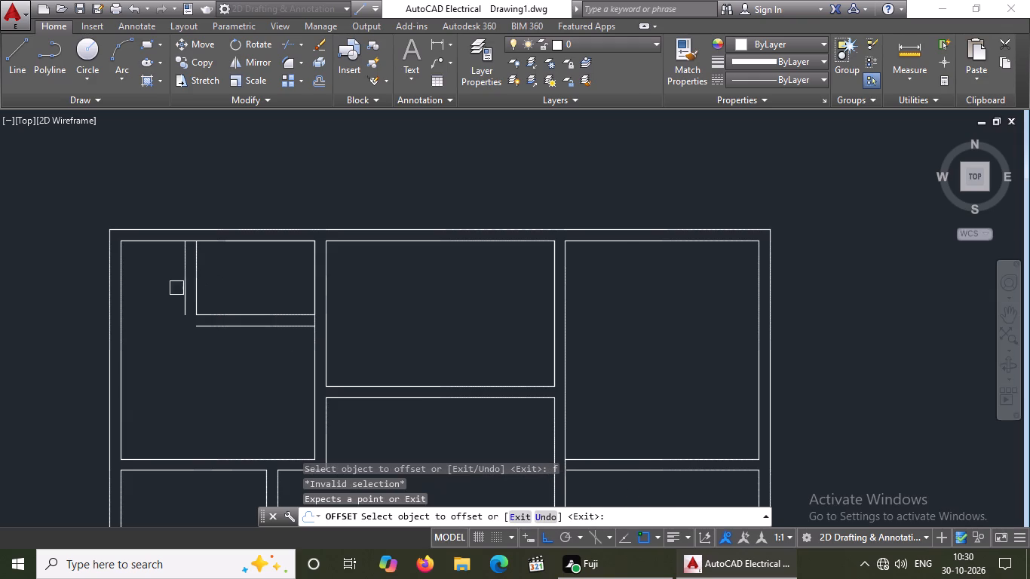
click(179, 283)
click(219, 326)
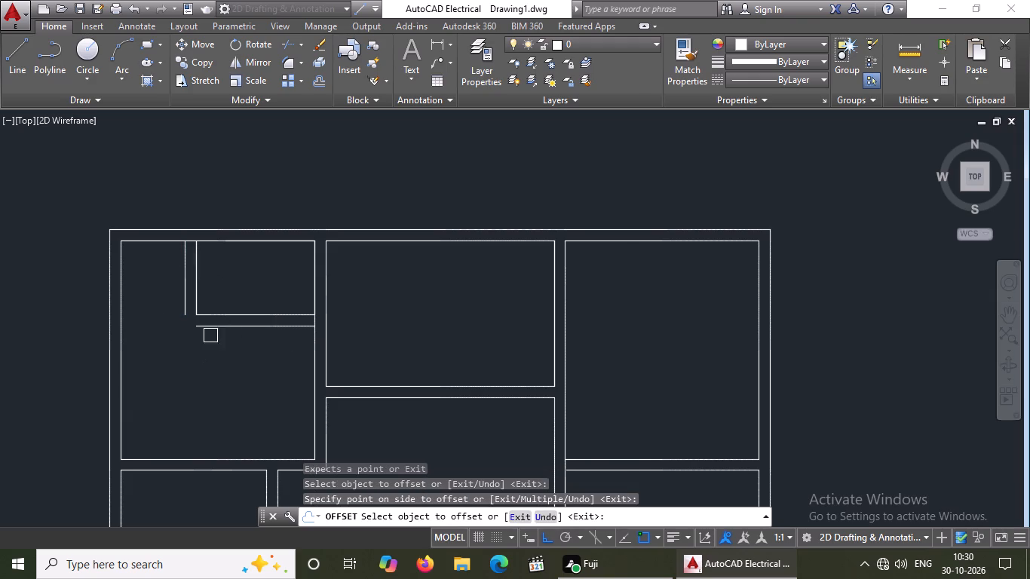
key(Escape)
Fillet the top-left room enclosure's outer vertical and horizontal wall lines into a sharp corner.
text(f)
key(space)
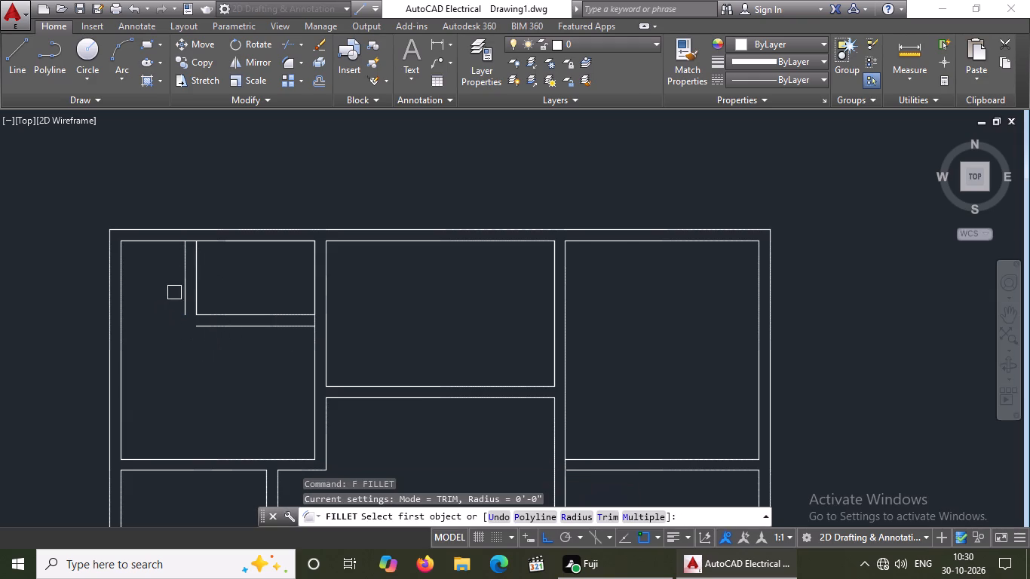
click(182, 280)
click(207, 329)
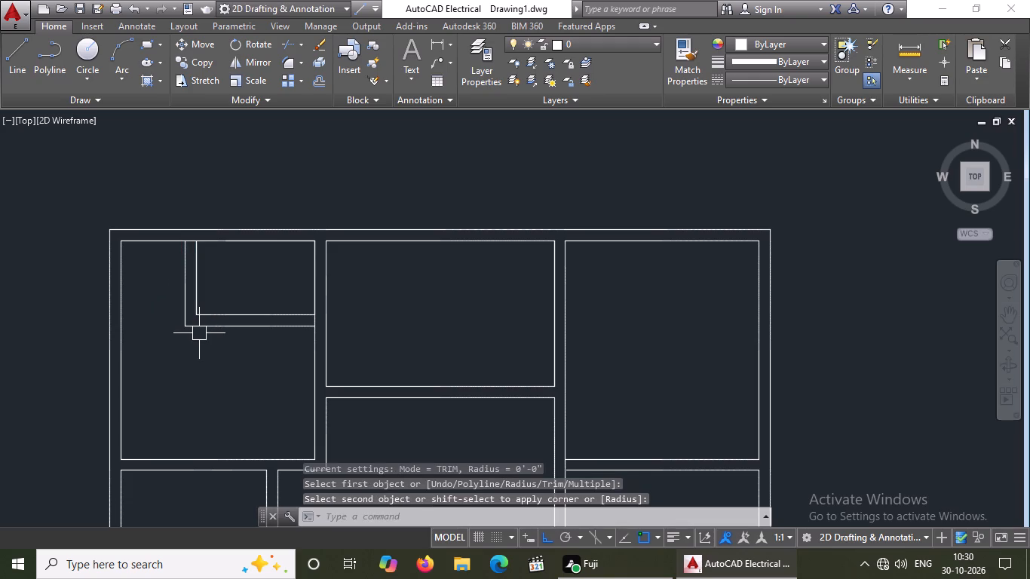
Draw an enclosure in the bottom-left room's upper left corner with lines running 5' down, 8' right and 5' up.
scroll(199, 333, down, 2)
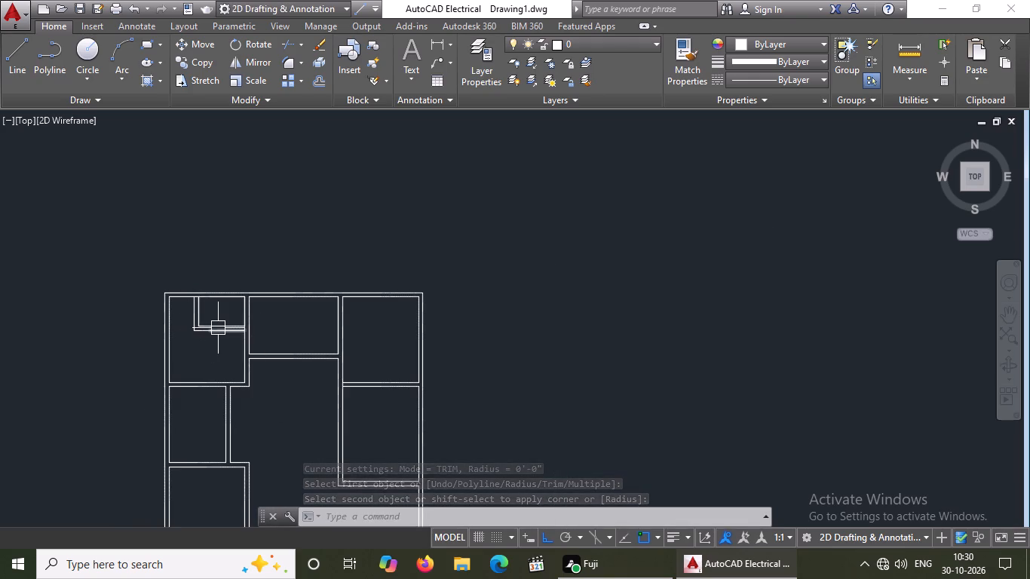
scroll(218, 328, up, 1)
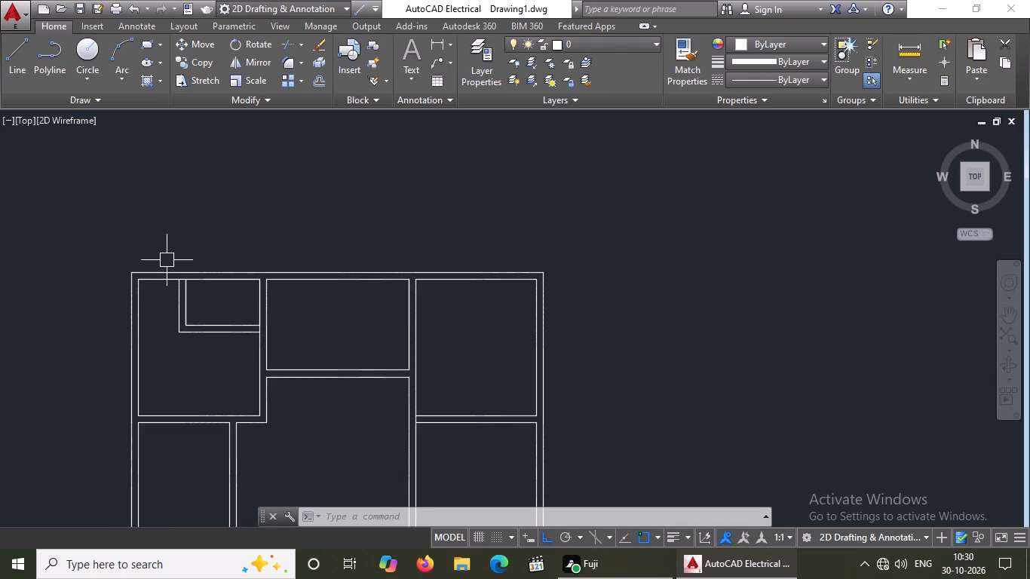
scroll(215, 240, down, 3)
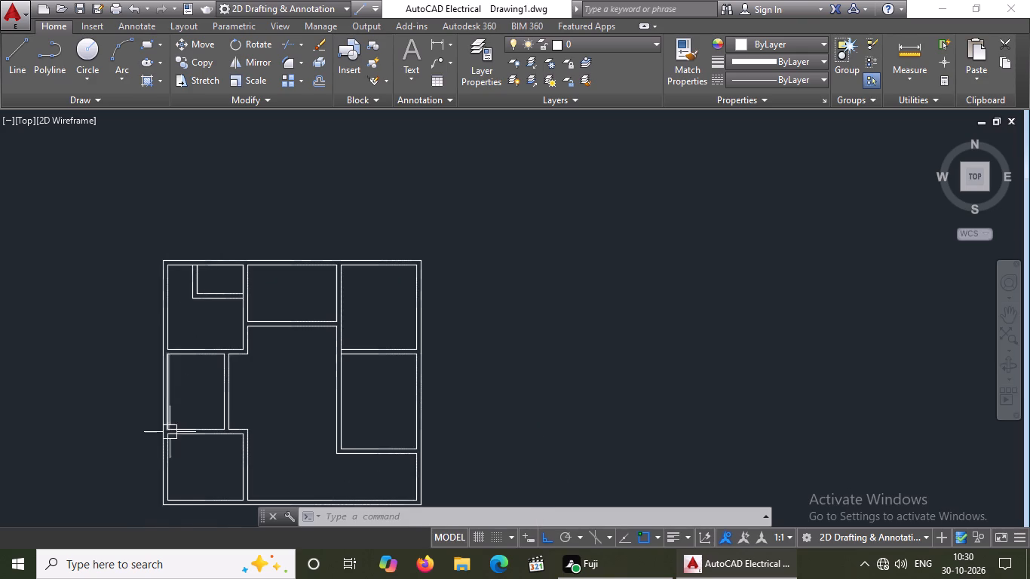
scroll(170, 498, up, 4)
scroll(271, 317, down, 2)
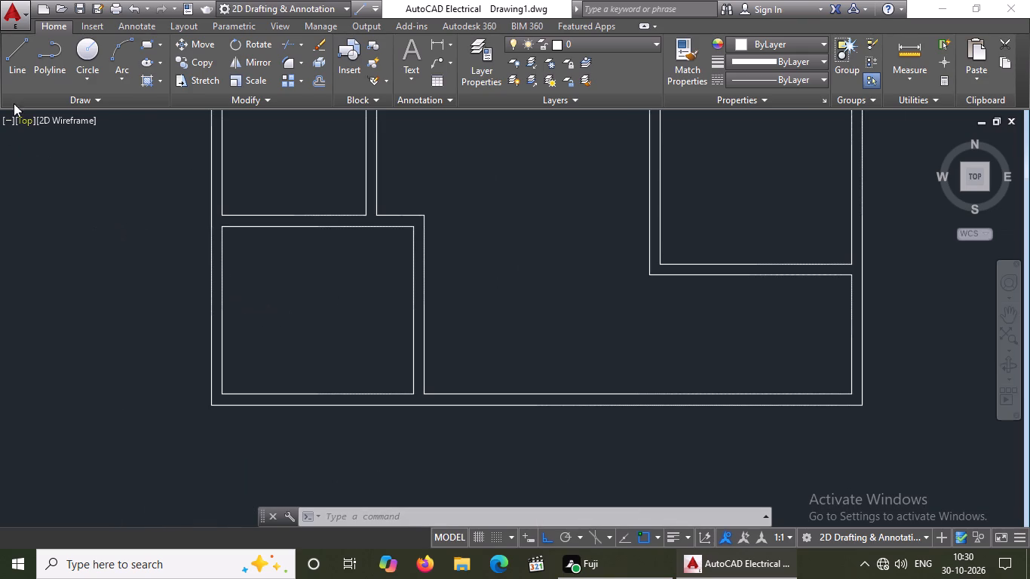
click(8, 57)
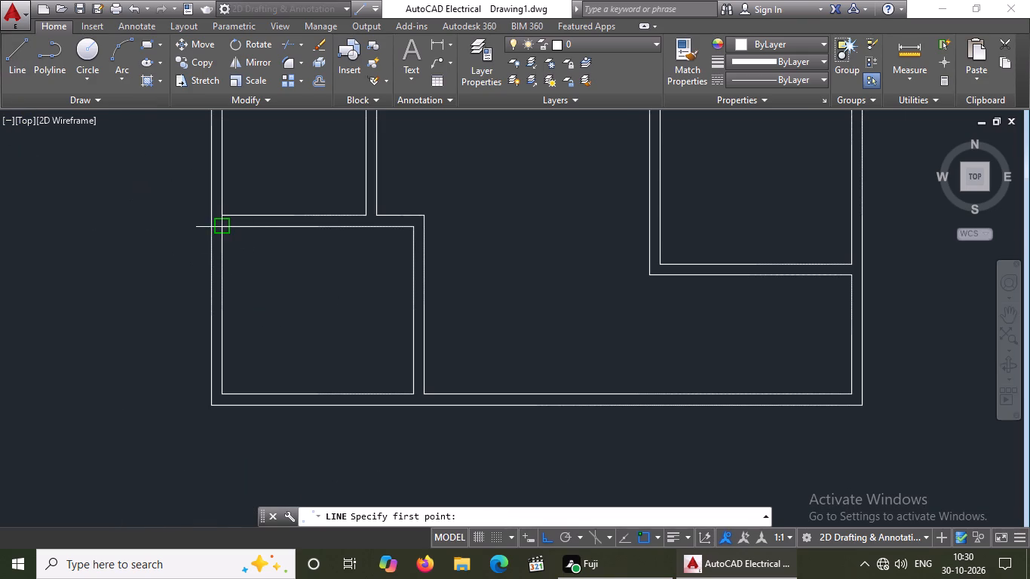
click(220, 228)
text(5')
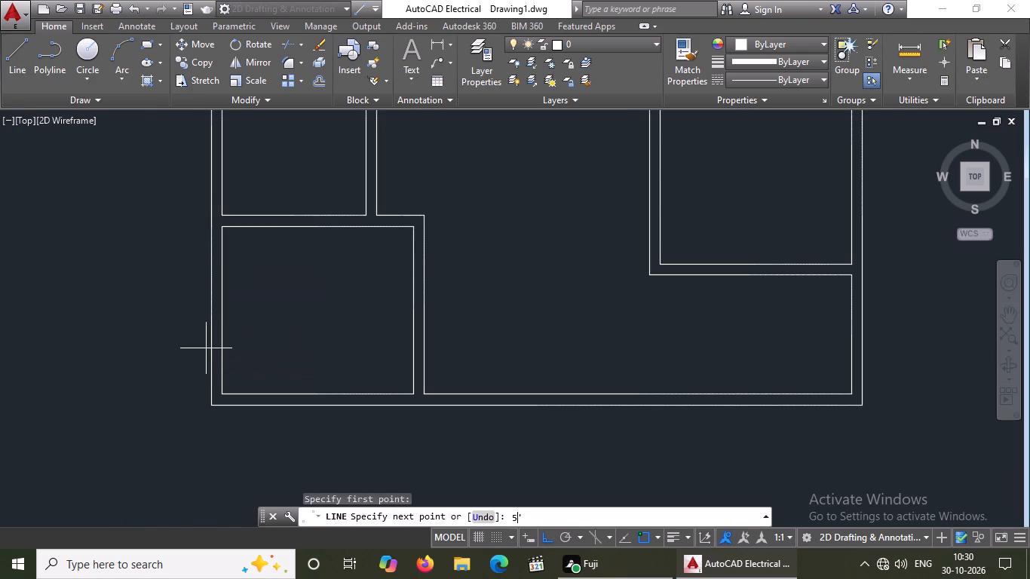
key(Return)
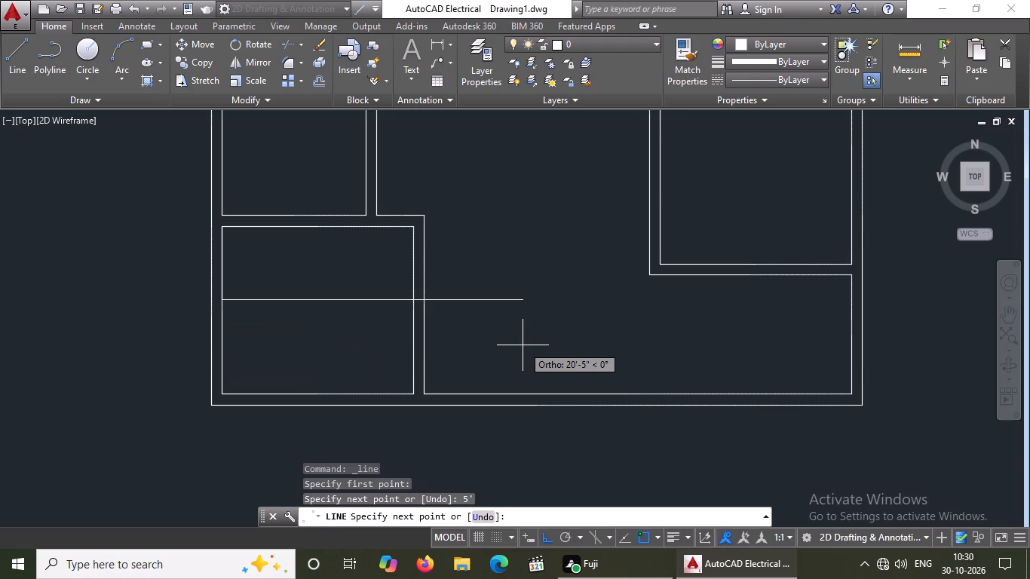
text(8')
key(Return)
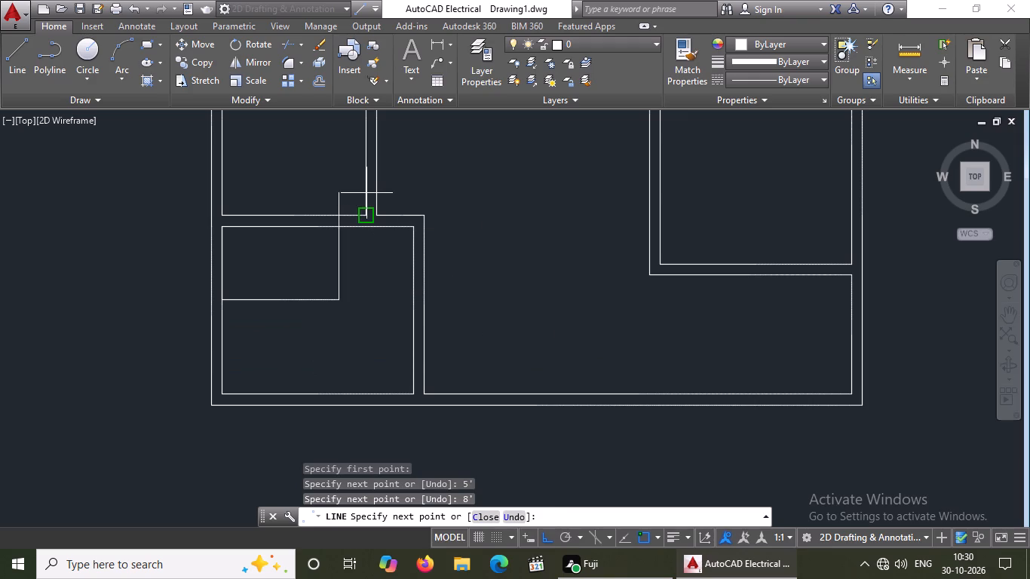
key(5)
key(apostrophe)
key(backslash)
key(Return)
key(backslash)
key(Return)
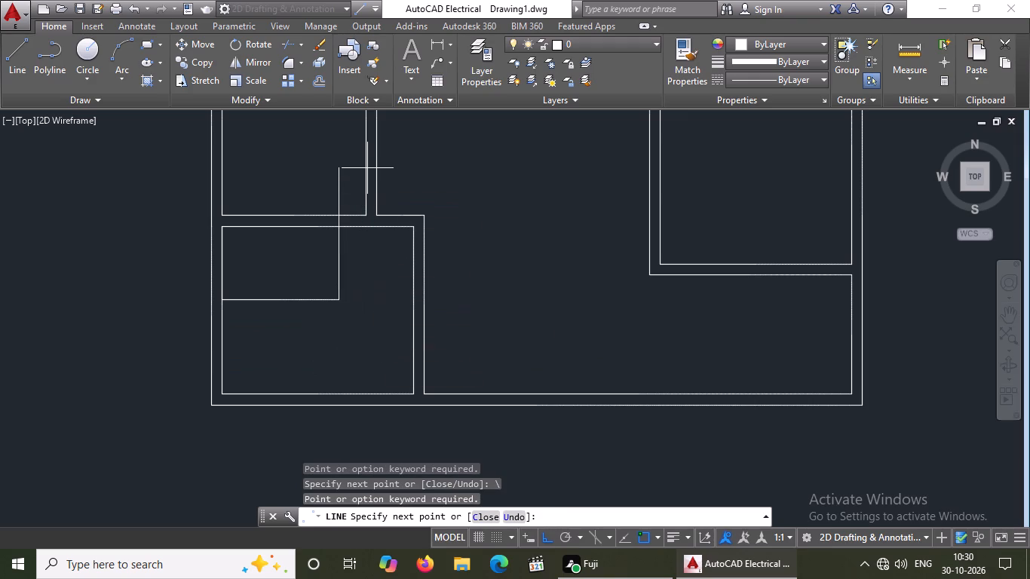
key(ctrl+z)
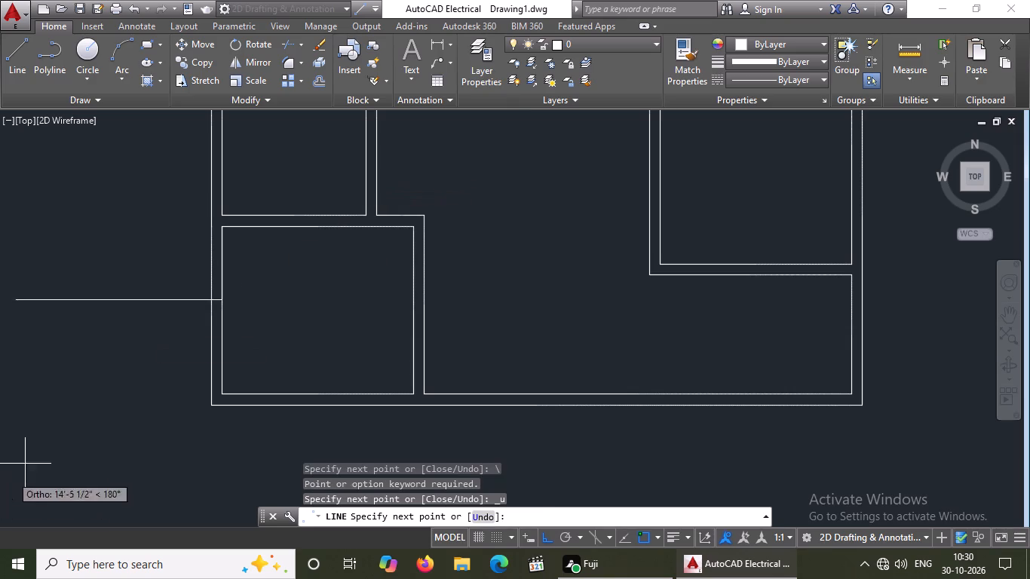
text(8')
key(Return)
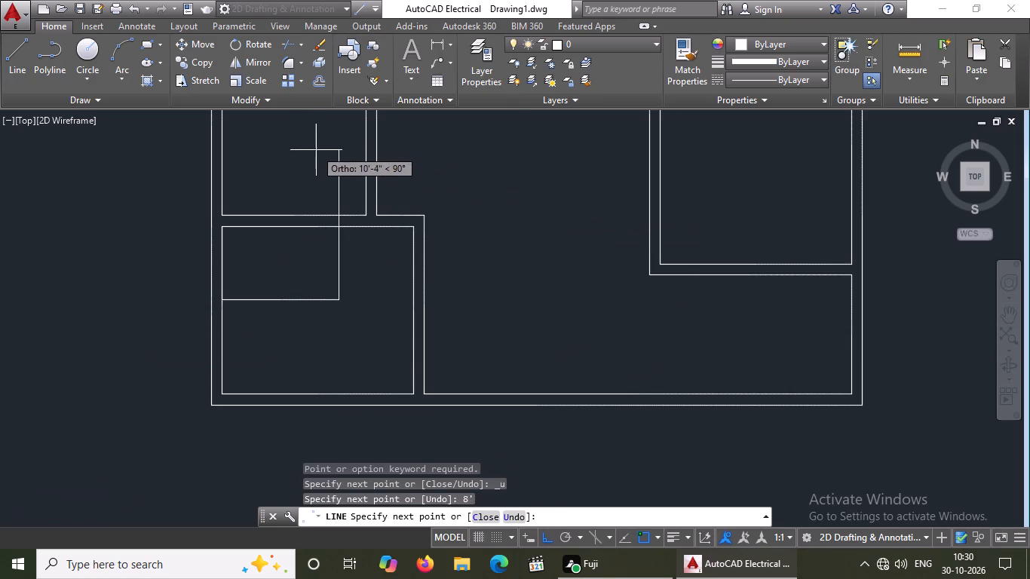
key(5)
key(apostrophe)
key(Return)
key(Return)
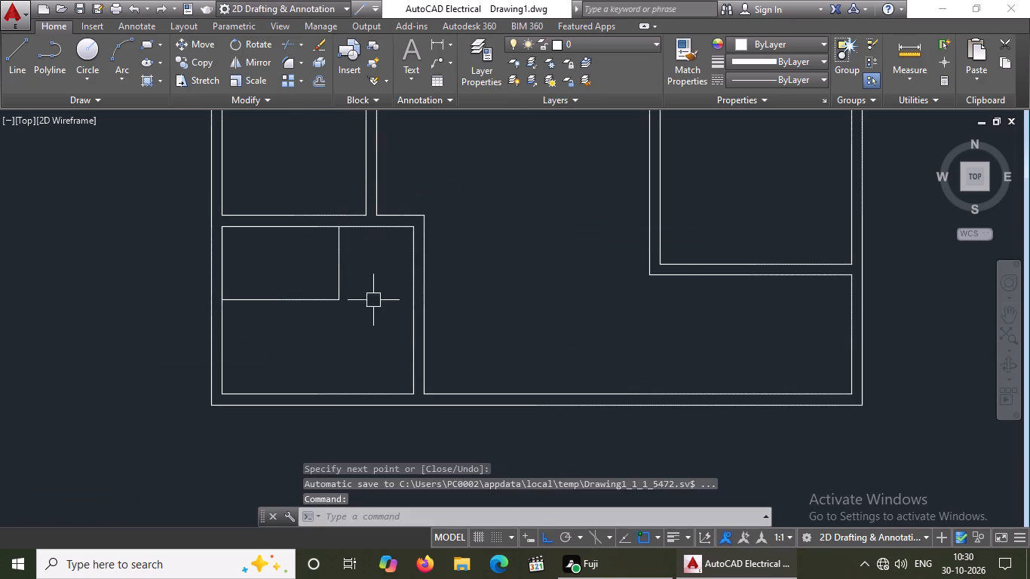
Offset the bottom-left room enclosure's bottom and right lines 9" outward into the room.
scroll(345, 379, down, 1)
key(o)
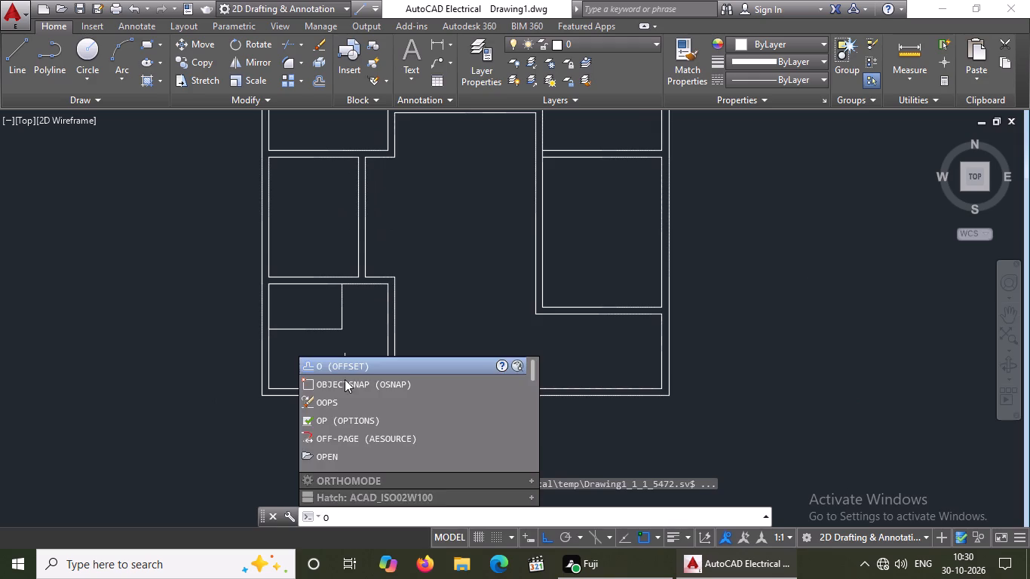
key(Escape)
key(o)
key(Return)
text(9")
key(Return)
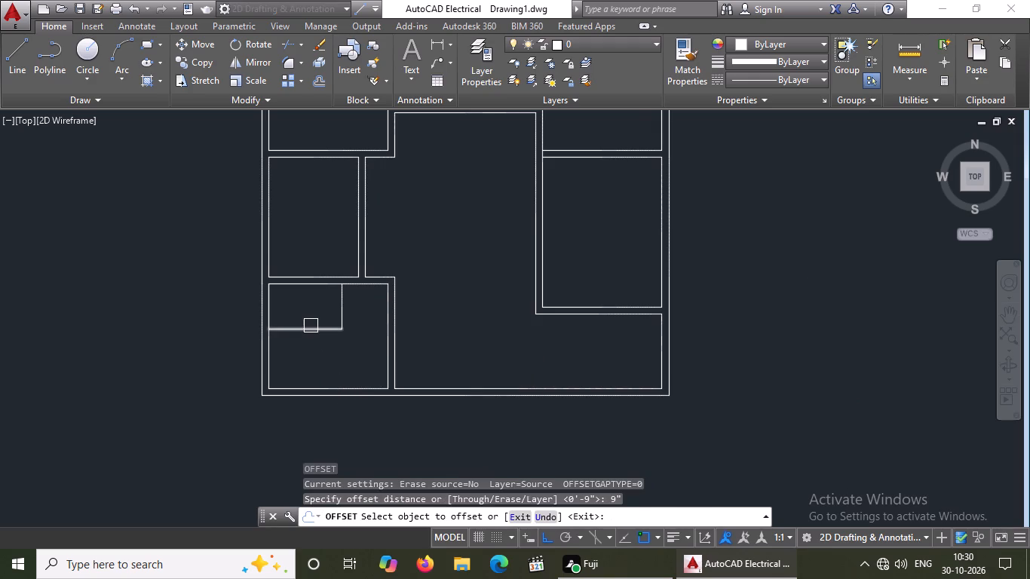
click(311, 326)
click(317, 361)
click(338, 302)
click(388, 310)
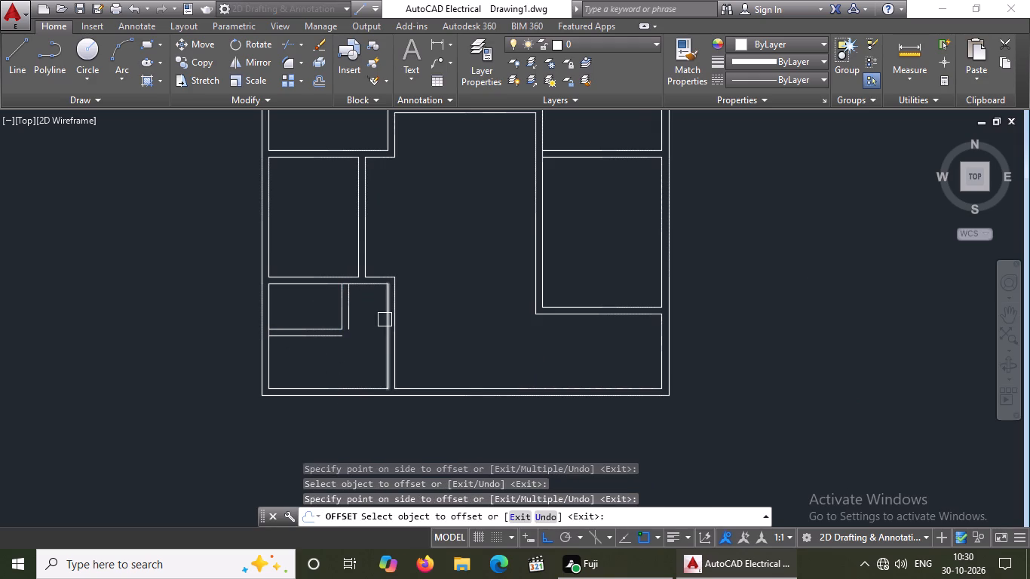
key(Escape)
Fillet the bottom-left room enclosure's outer horizontal and vertical wall lines into a sharp corner.
text(f)
key(space)
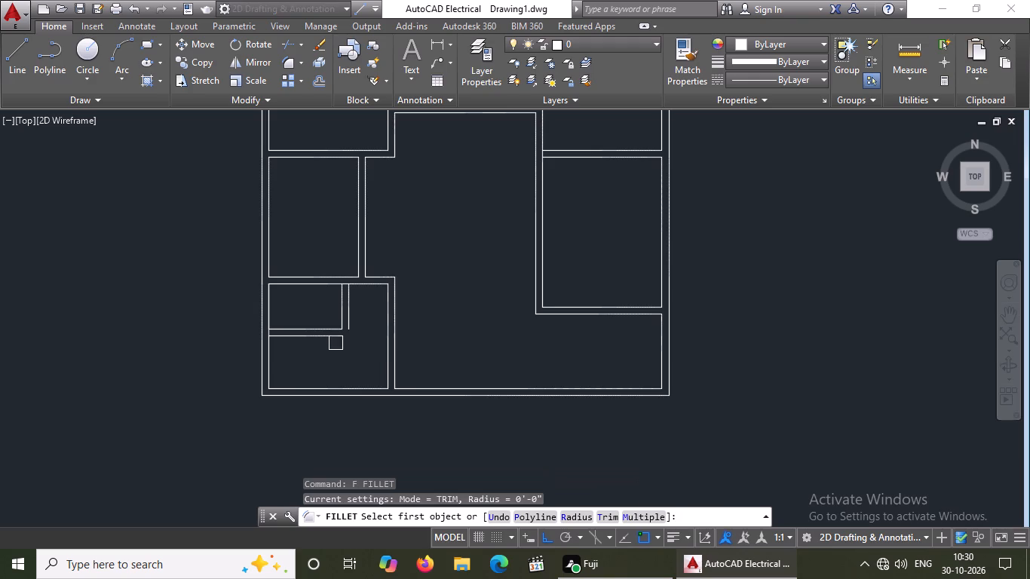
scroll(336, 344, up, 2)
click(340, 329)
click(360, 297)
Copy the bottom-left room's enclosure lines from their upper left corner to the top-right room's upper left inner corner, with Ortho off.
scroll(352, 317, down, 3)
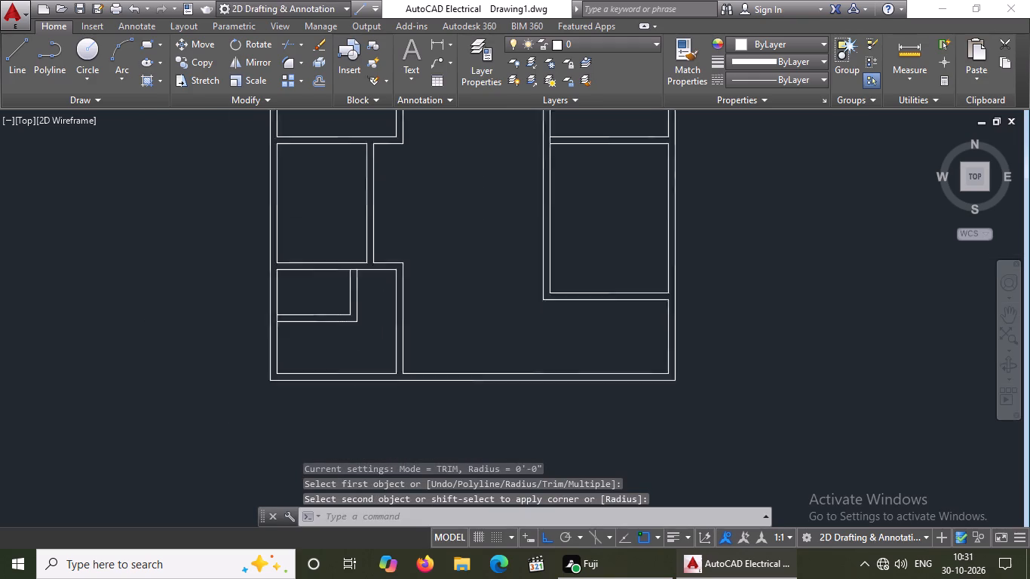
scroll(352, 319, down, 1)
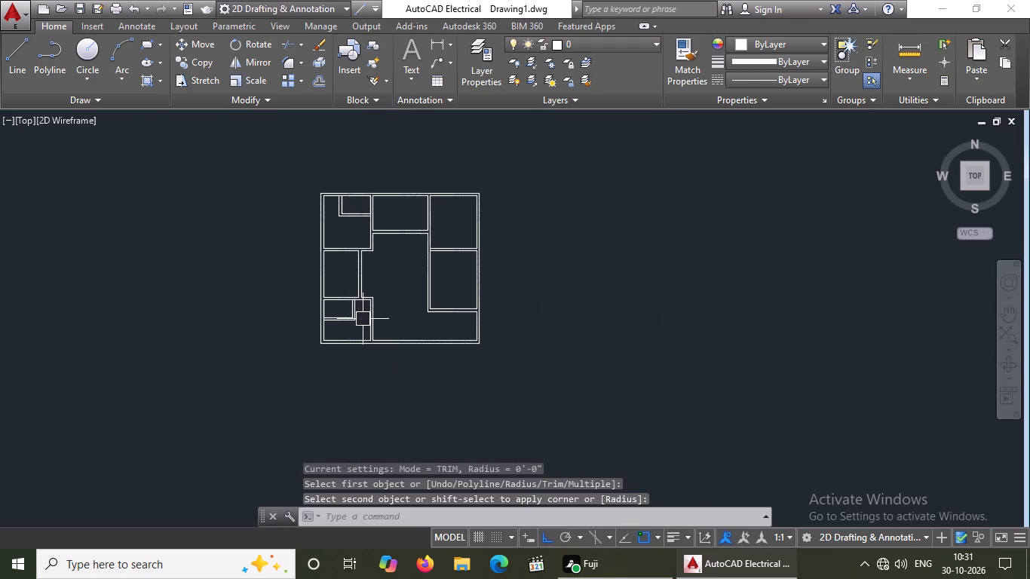
middle_drag(391, 321, 348, 345)
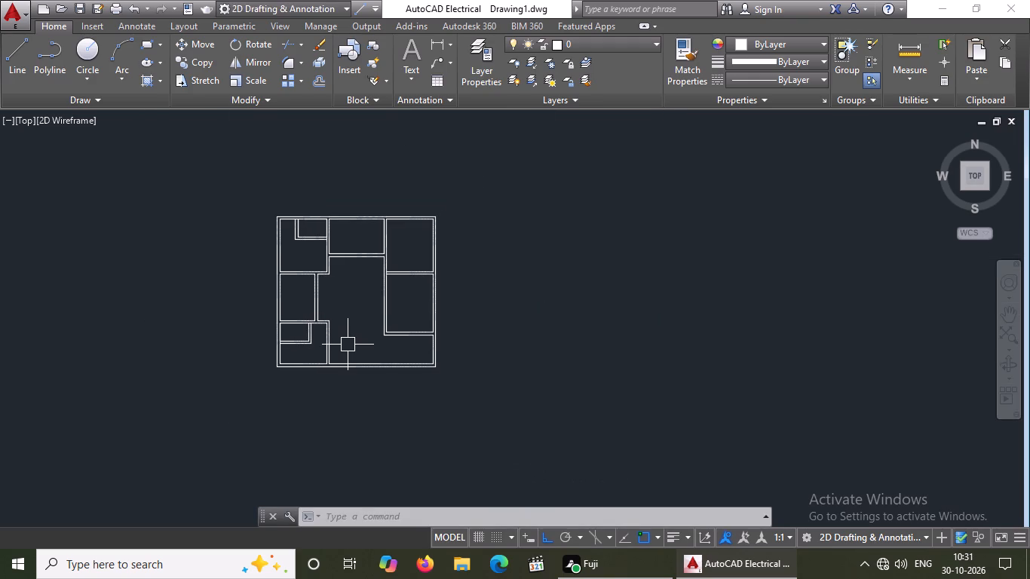
middle_drag(355, 404, 354, 460)
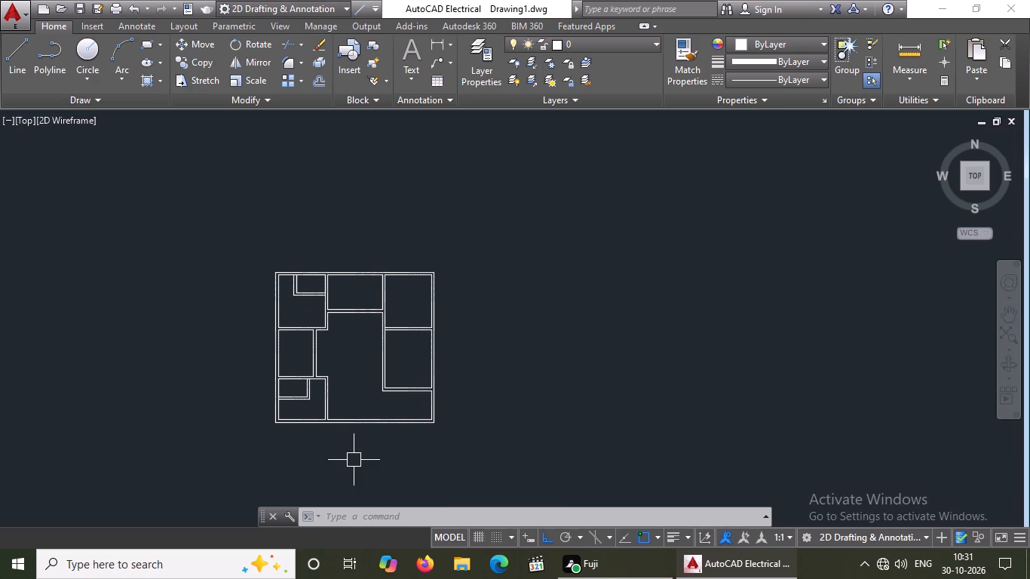
scroll(303, 414, up, 3)
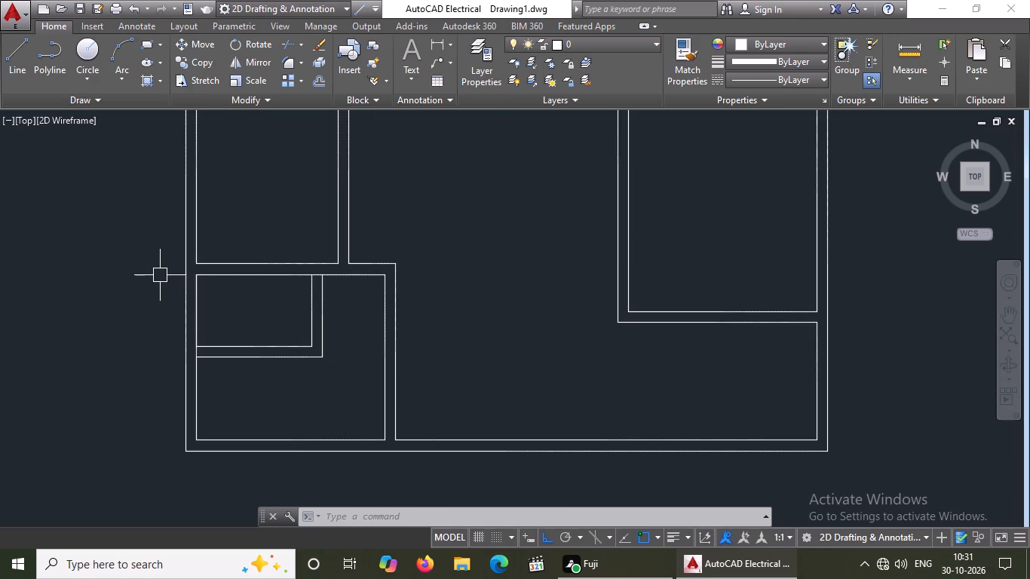
scroll(172, 278, up, 2)
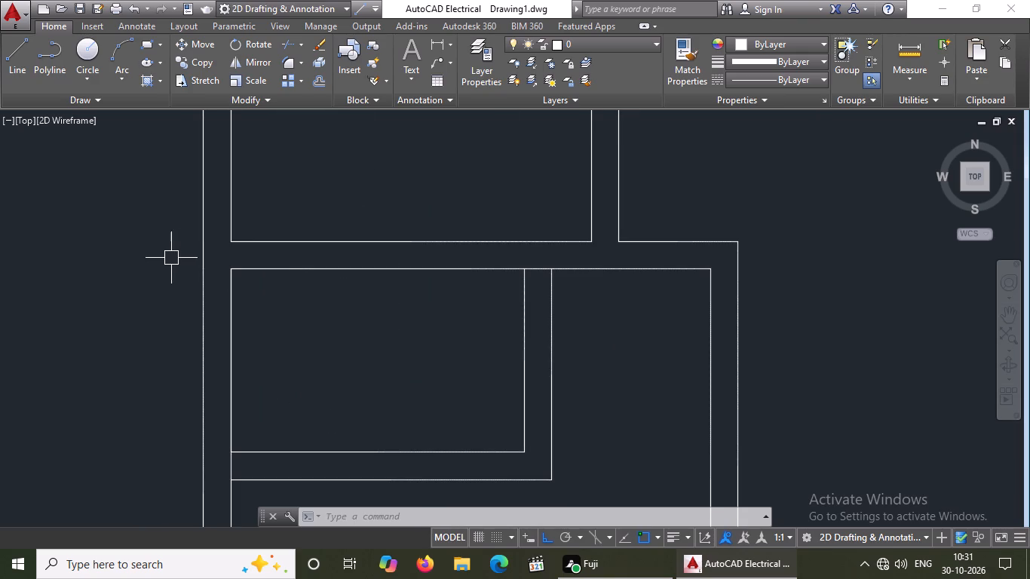
click(169, 253)
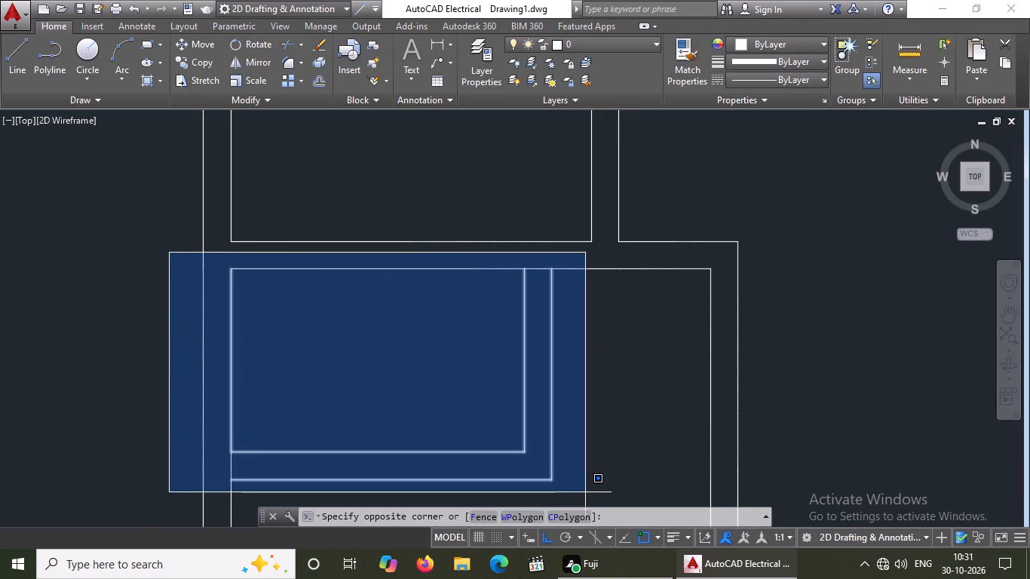
click(586, 492)
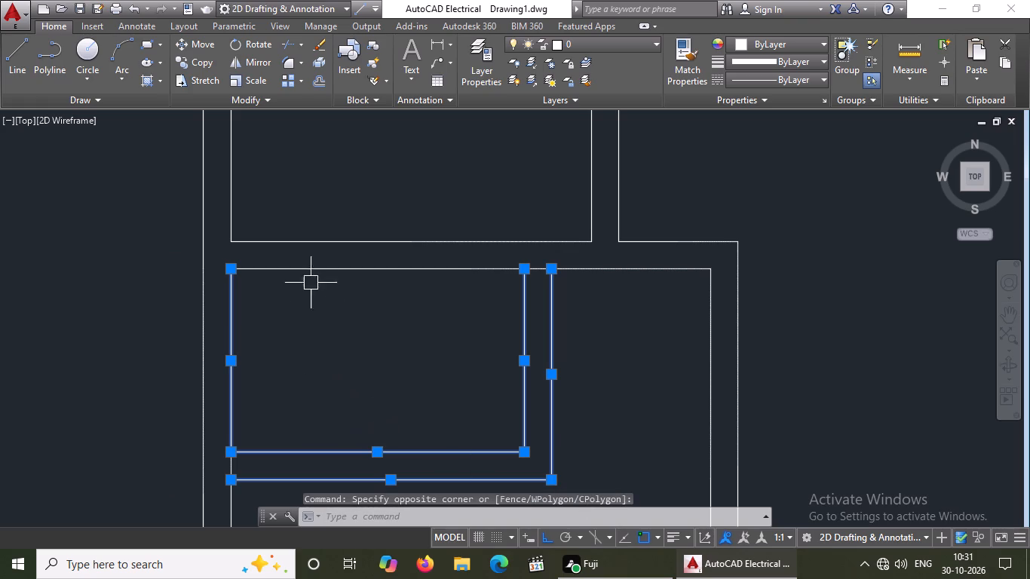
click(199, 61)
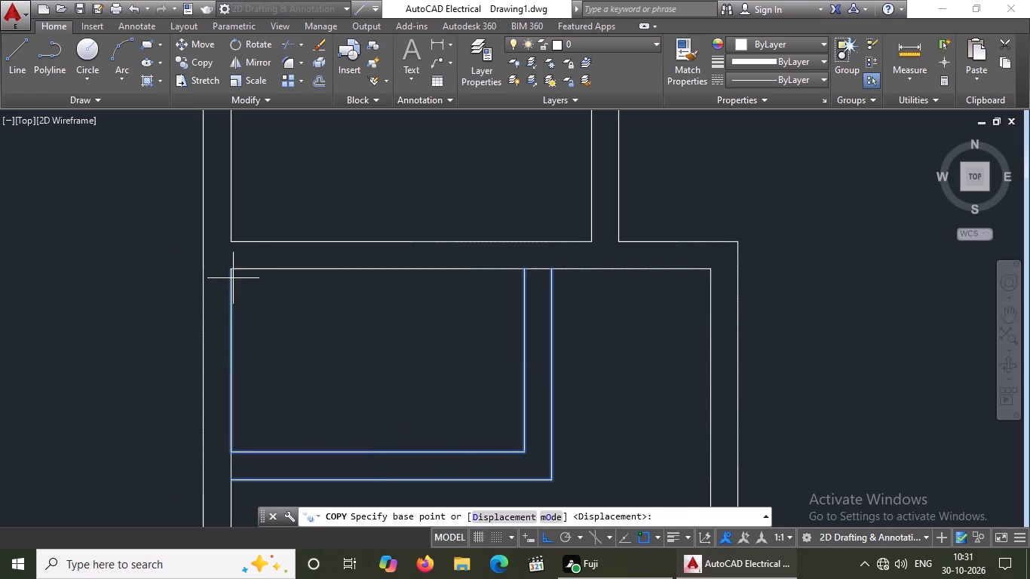
click(231, 263)
scroll(287, 309, down, 4)
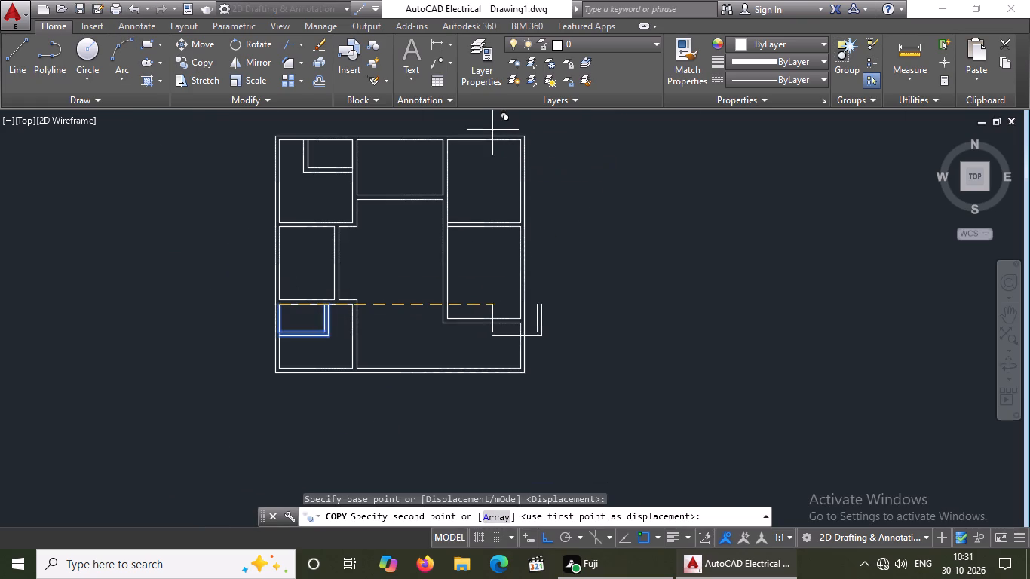
click(552, 538)
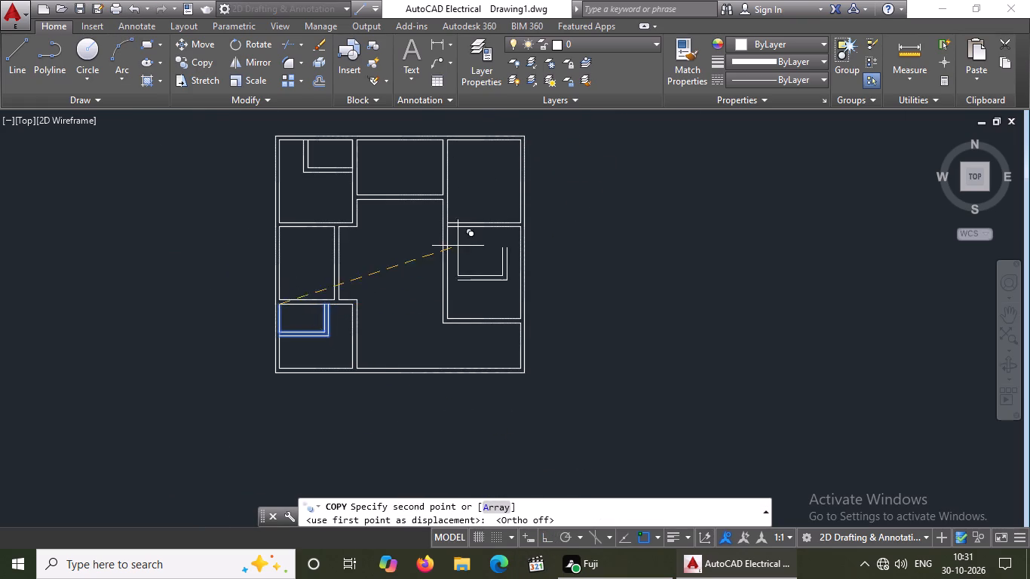
scroll(457, 173, up, 3)
scroll(457, 184, down, 5)
scroll(455, 134, up, 4)
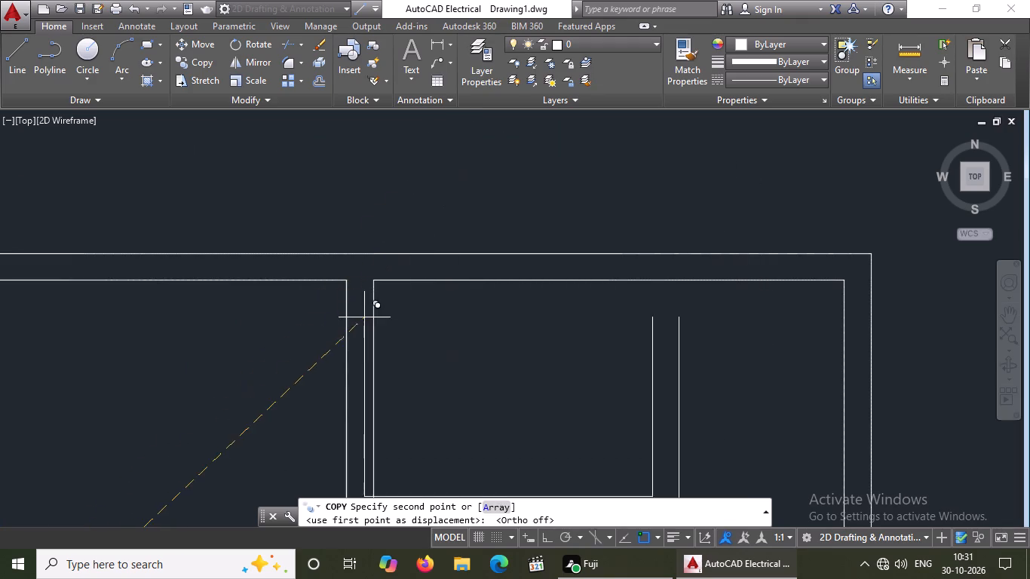
click(376, 282)
scroll(384, 280, down, 1)
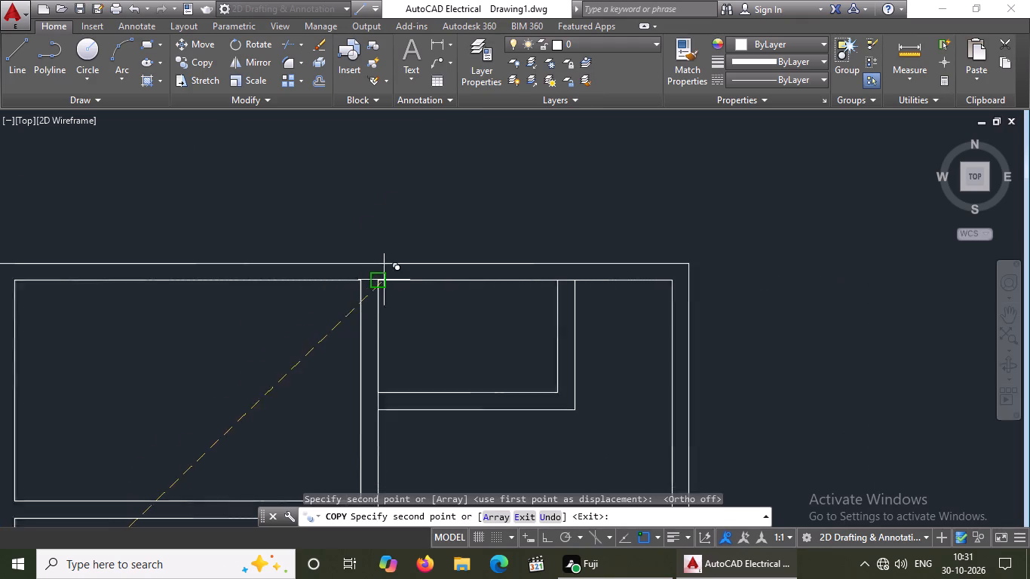
scroll(384, 280, down, 2)
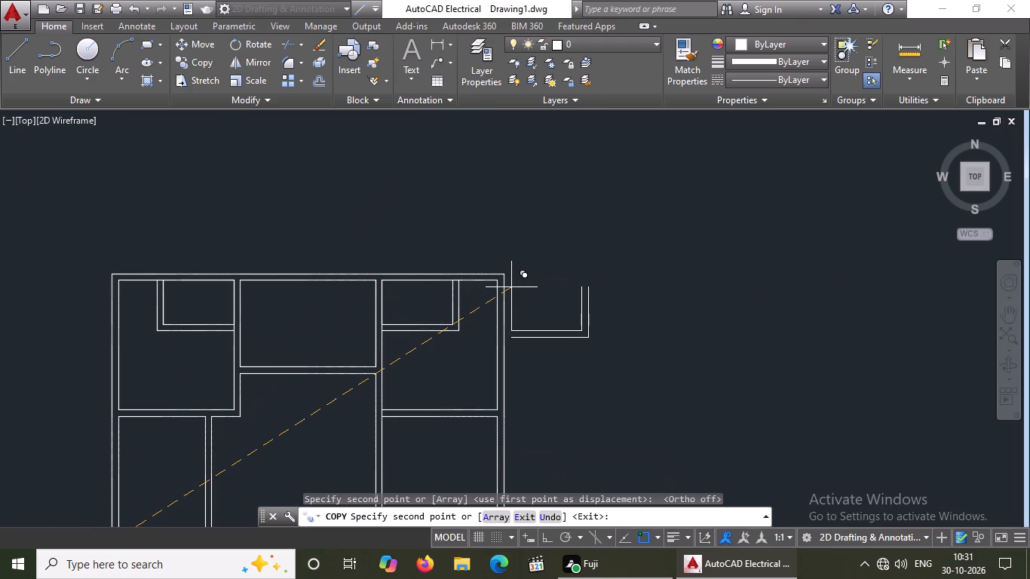
key(Escape)
key(Escape)
scroll(511, 287, down, 3)
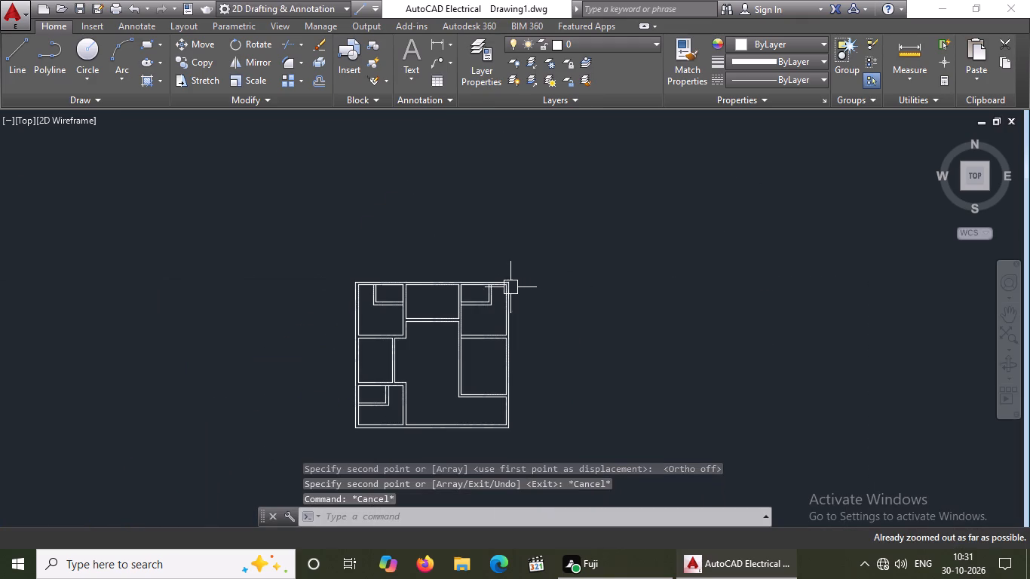
Offset the top-middle room's bottom inner wall line 3' upward into the room.
scroll(436, 299, up, 1)
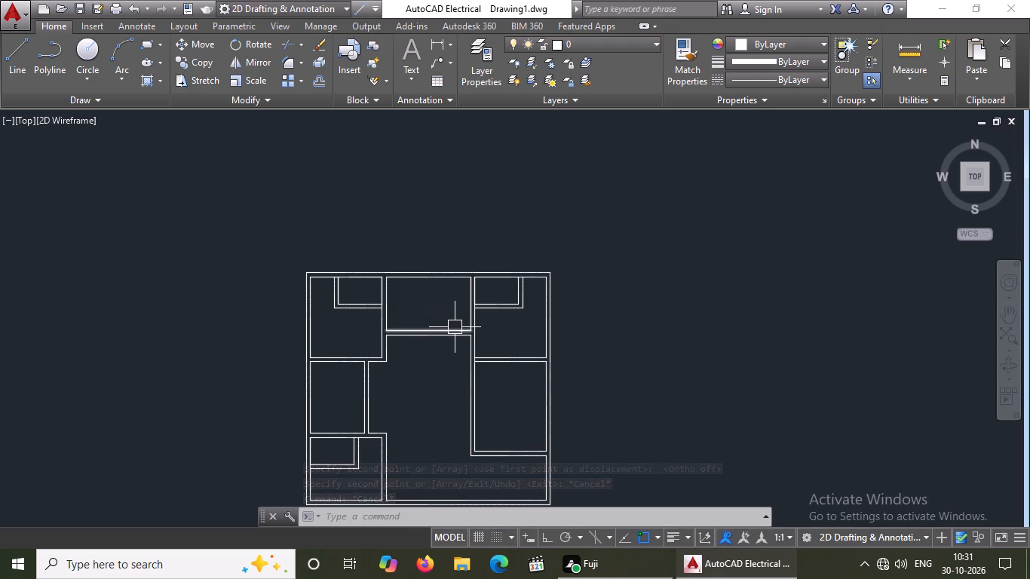
middle_drag(475, 320, 435, 376)
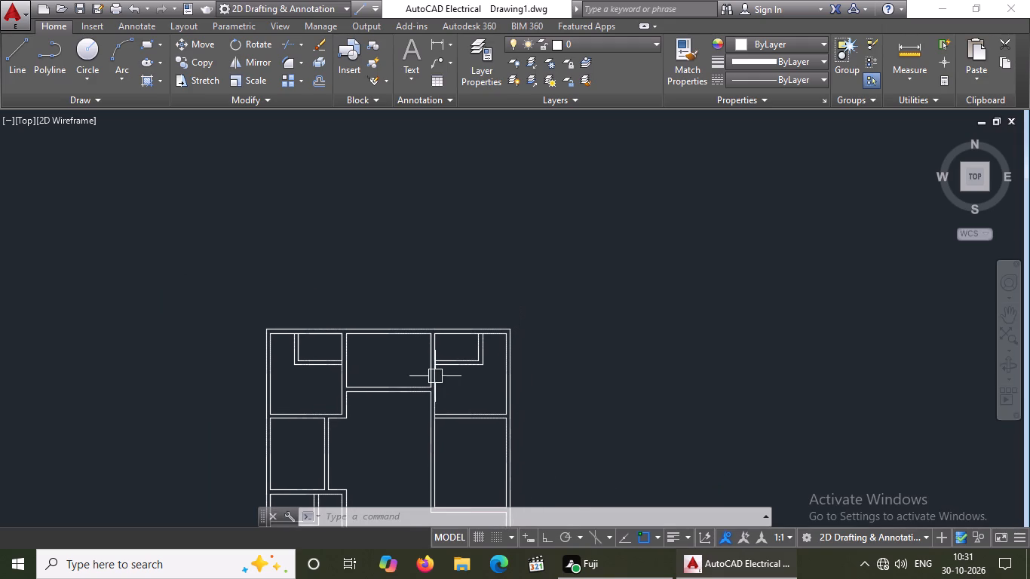
scroll(382, 383, up, 2)
key(Escape)
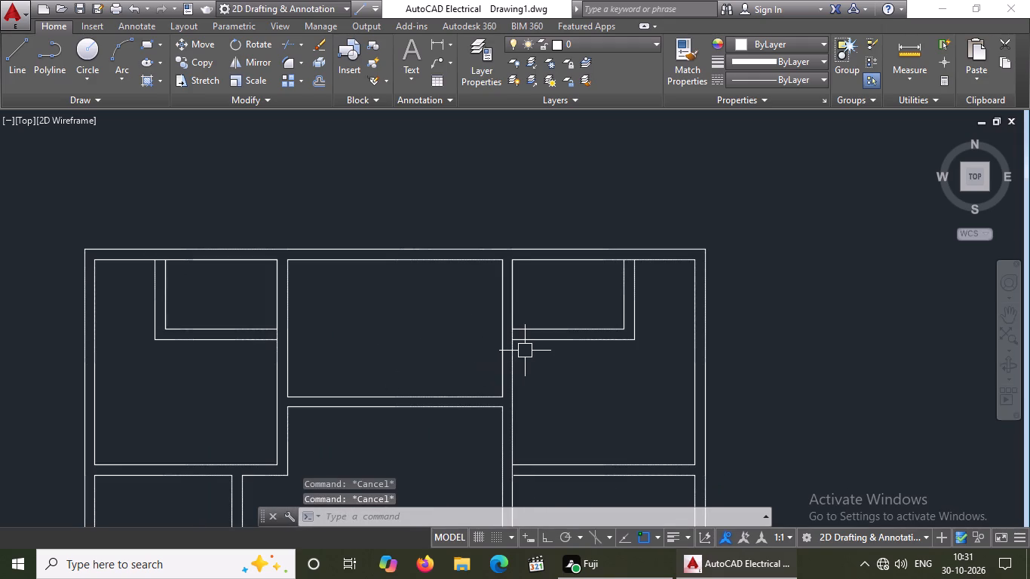
key(o)
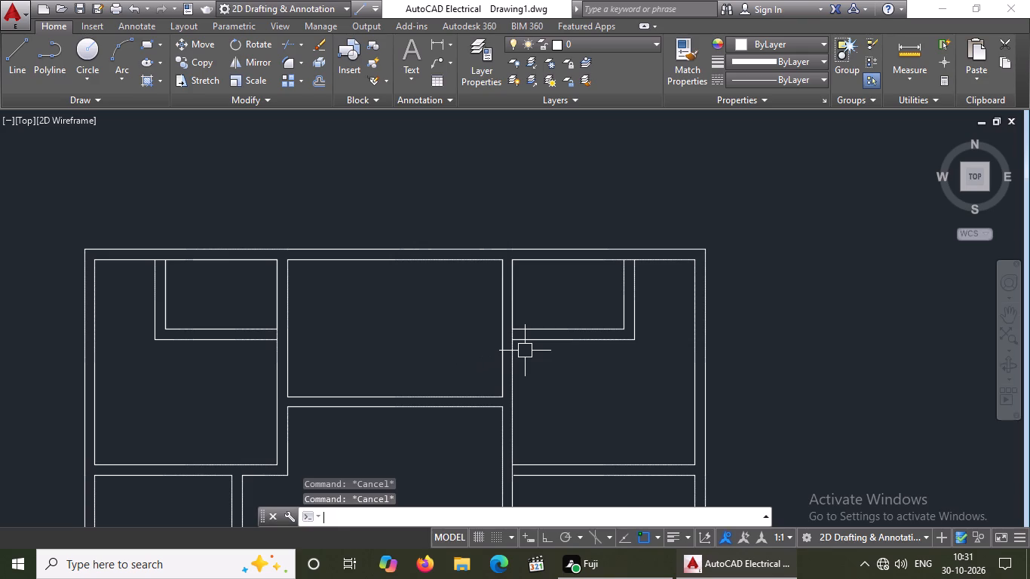
key(Return)
key(3)
key(apostrophe)
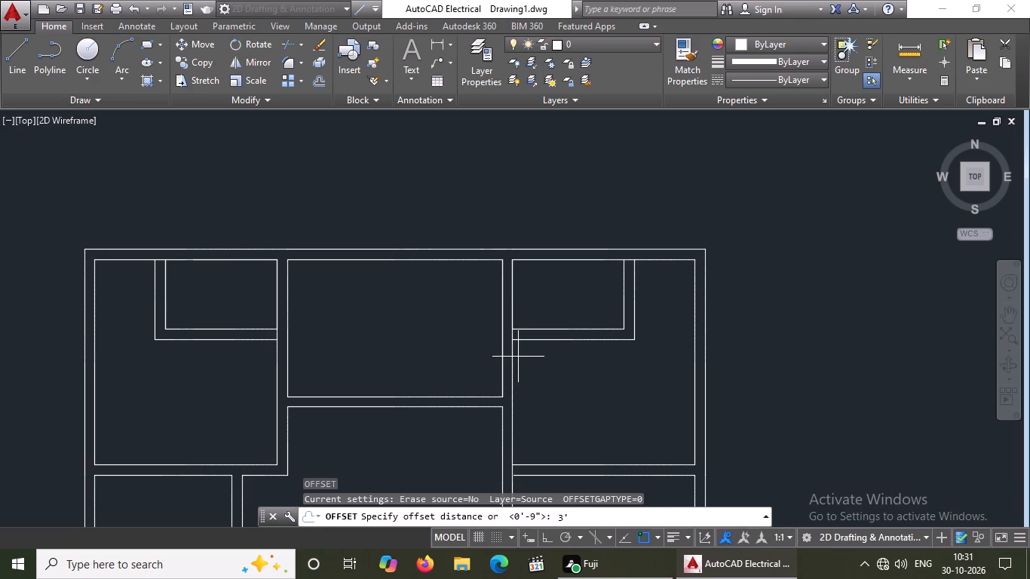
key(Return)
drag(391, 394, 385, 373)
click(385, 341)
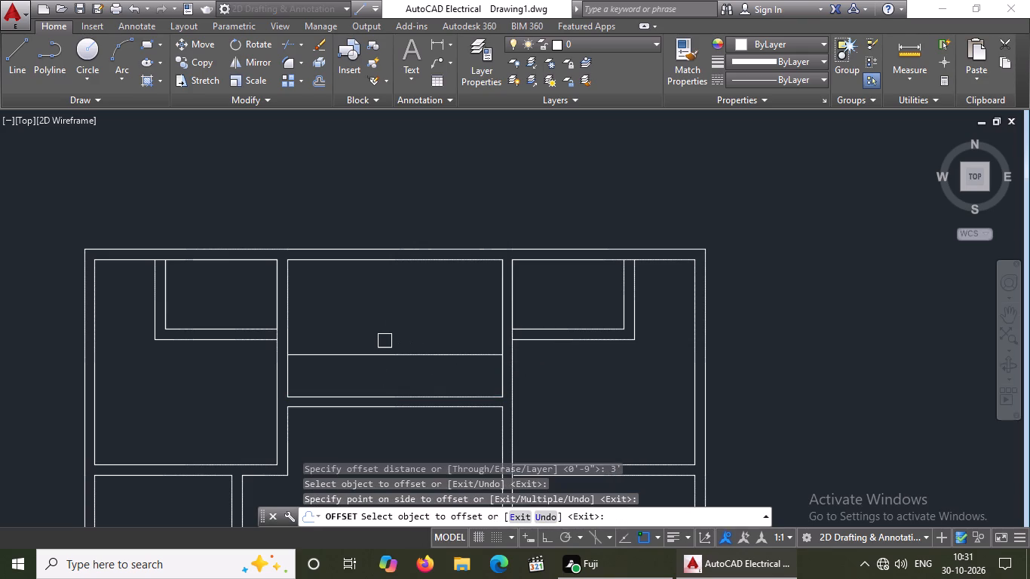
key(Escape)
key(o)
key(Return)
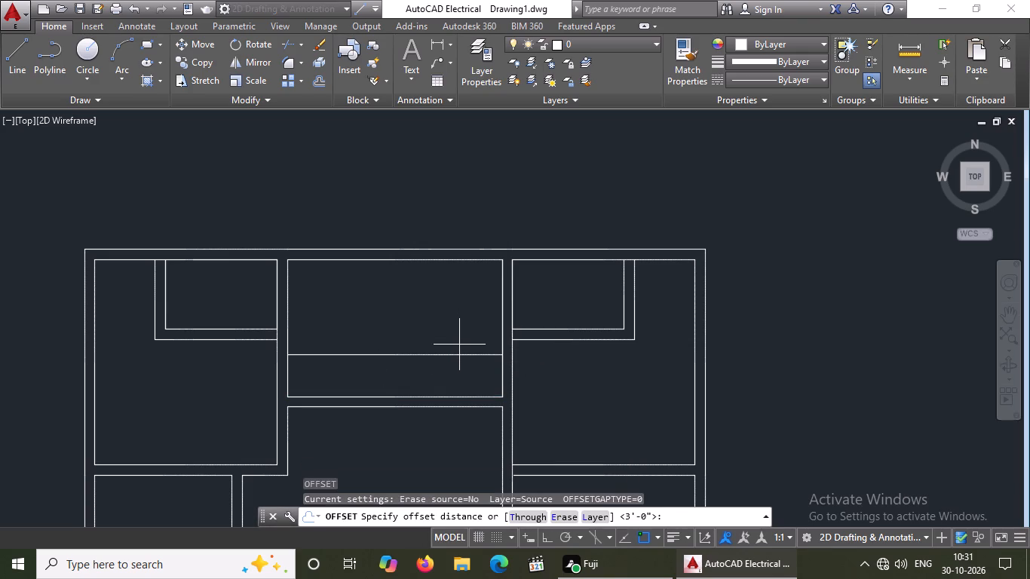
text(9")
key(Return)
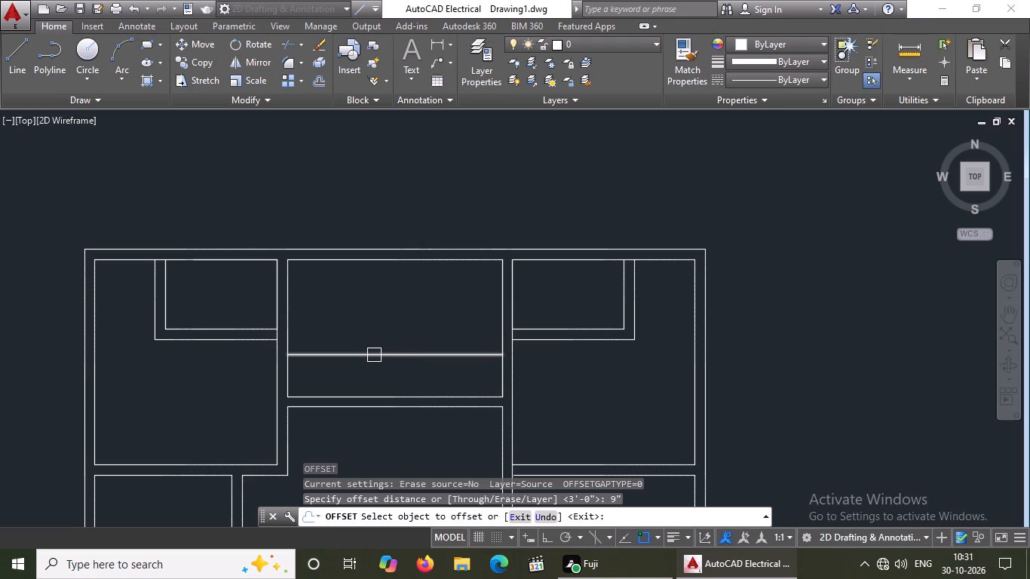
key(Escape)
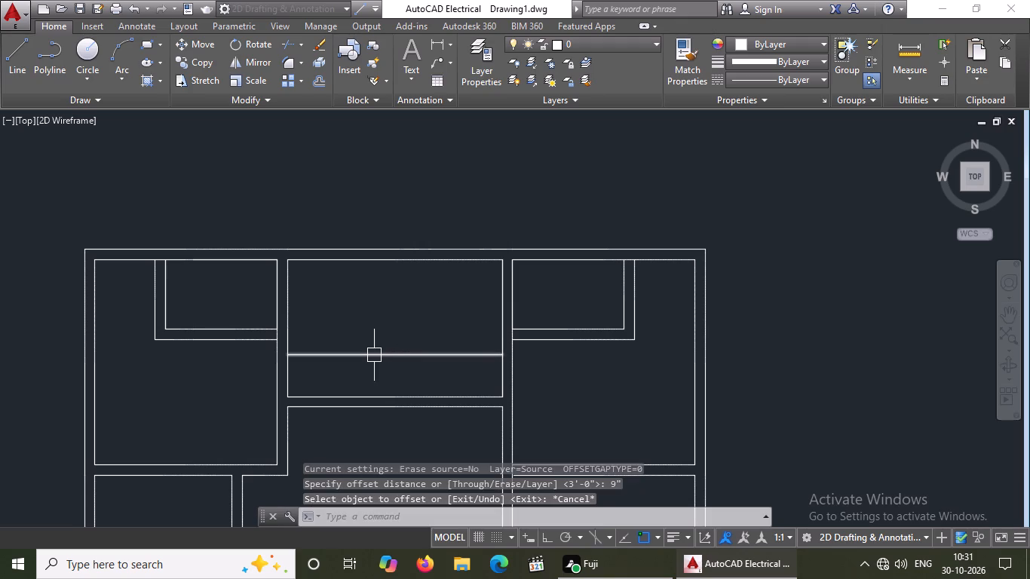
Draw two crossing diagonal lines between opposite corners of the top-middle room's area above the 3' offset line.
click(13, 61)
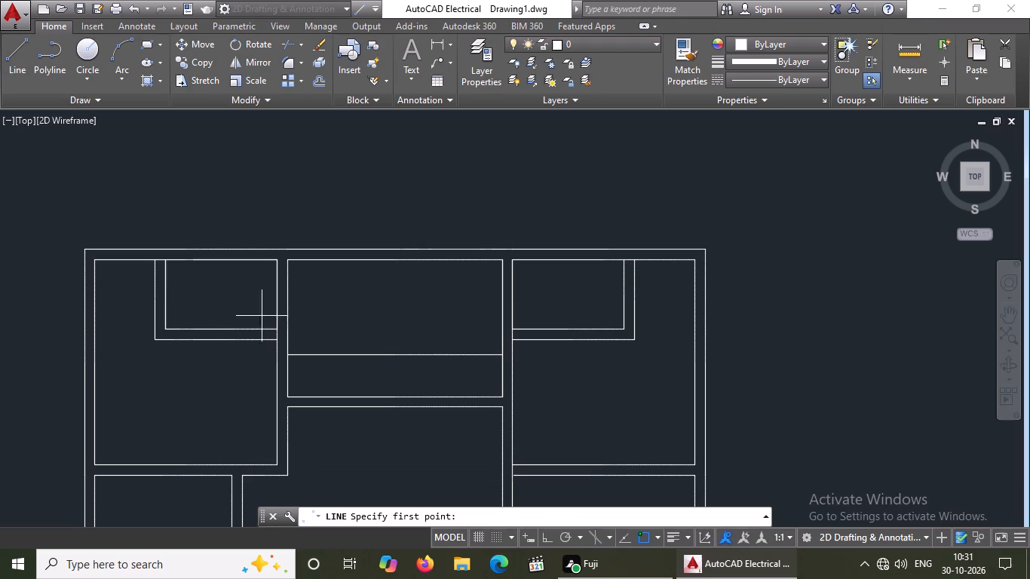
drag(287, 354, 287, 354)
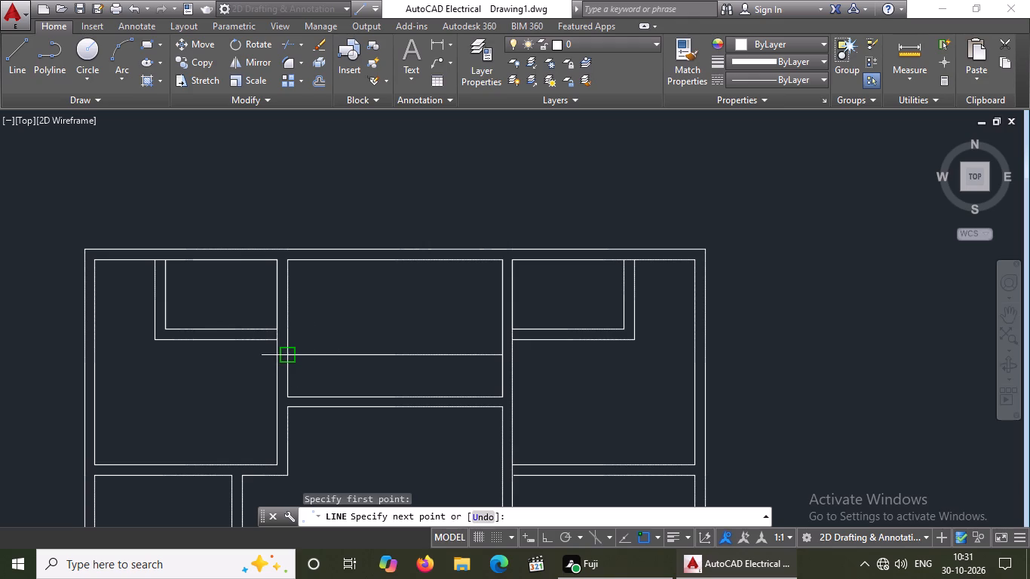
drag(287, 354, 310, 342)
drag(502, 265, 504, 254)
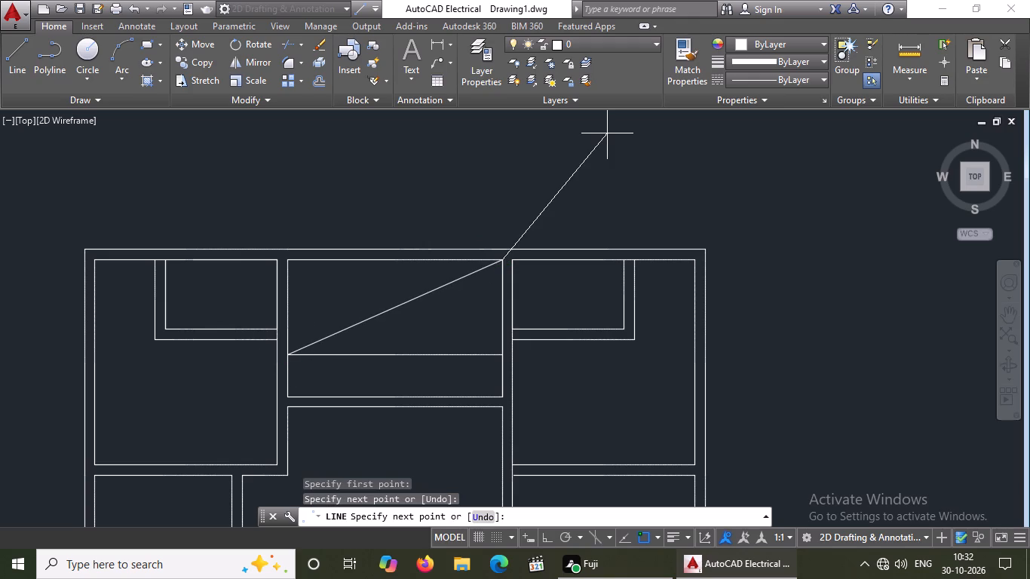
key(Escape)
key(l)
key(Return)
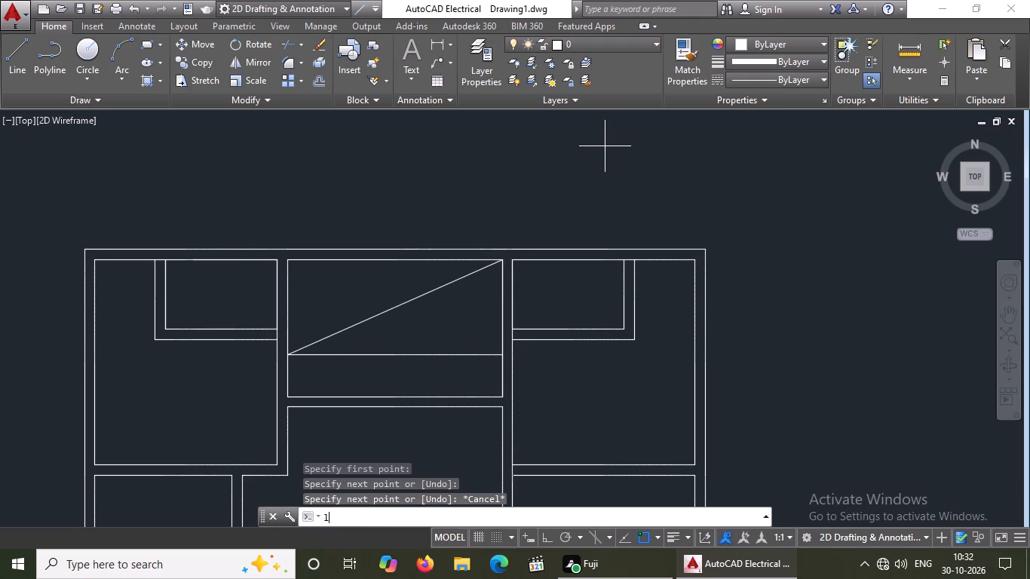
drag(287, 259, 290, 262)
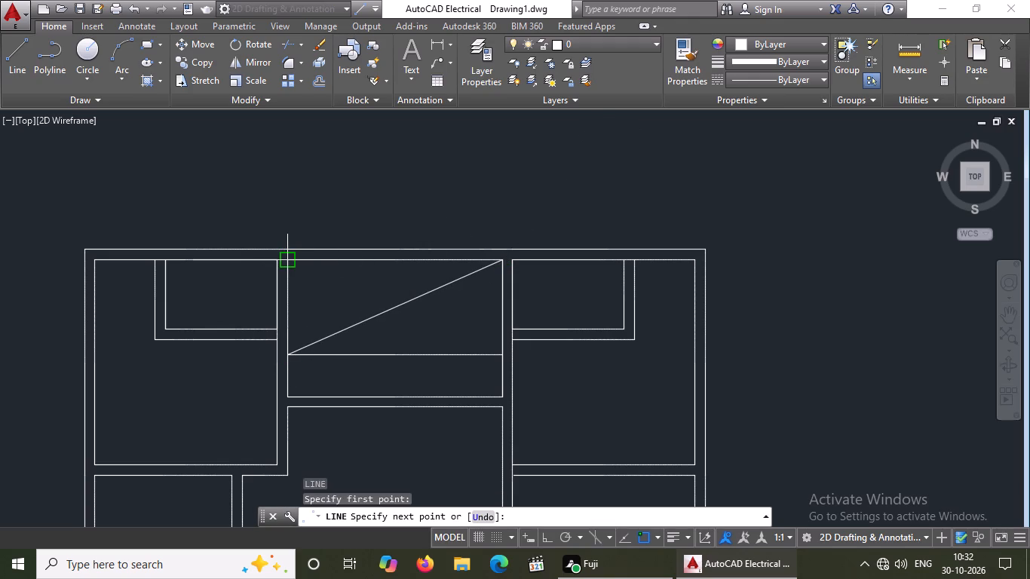
drag(290, 262, 299, 268)
drag(504, 357, 576, 366)
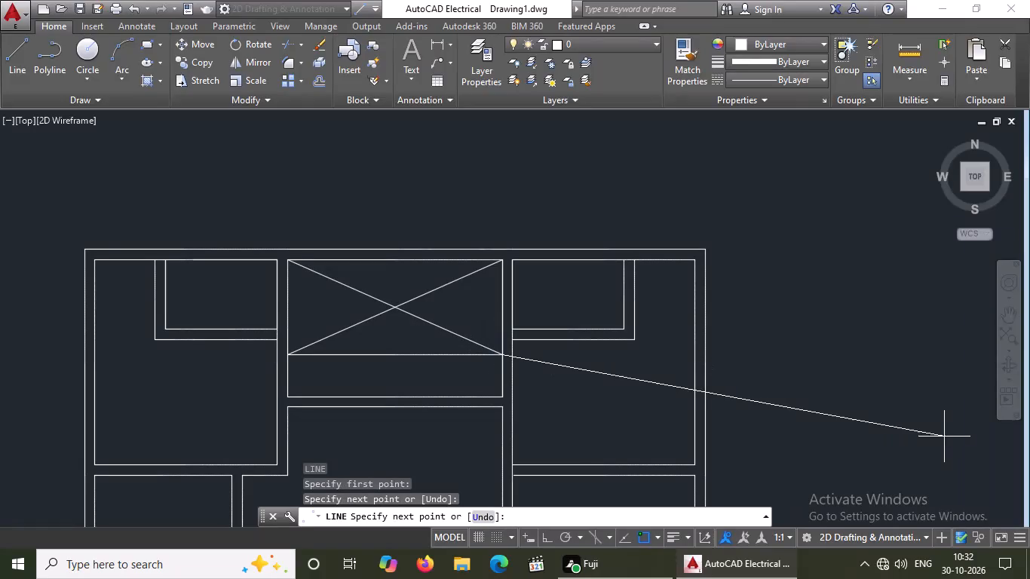
key(Return)
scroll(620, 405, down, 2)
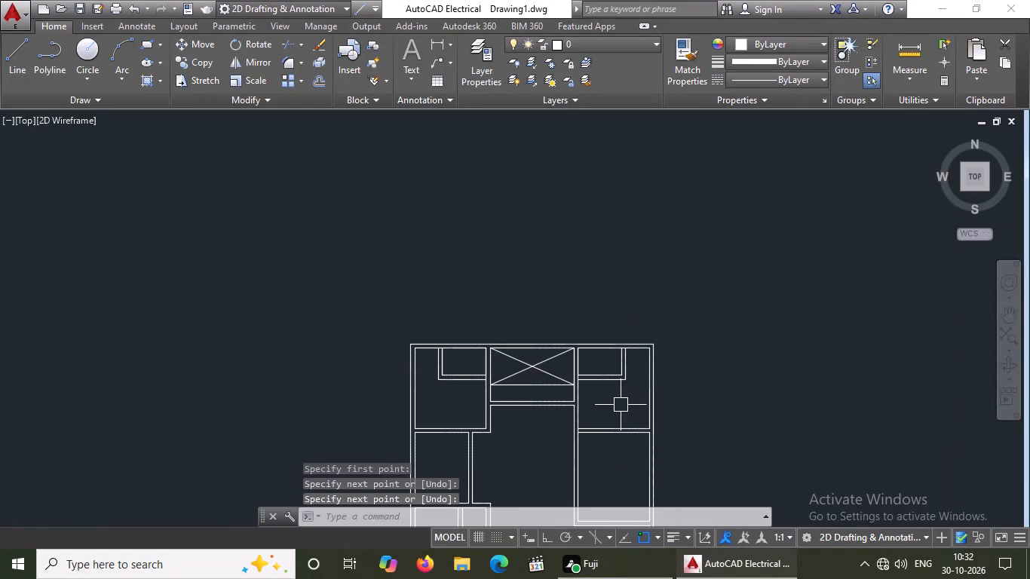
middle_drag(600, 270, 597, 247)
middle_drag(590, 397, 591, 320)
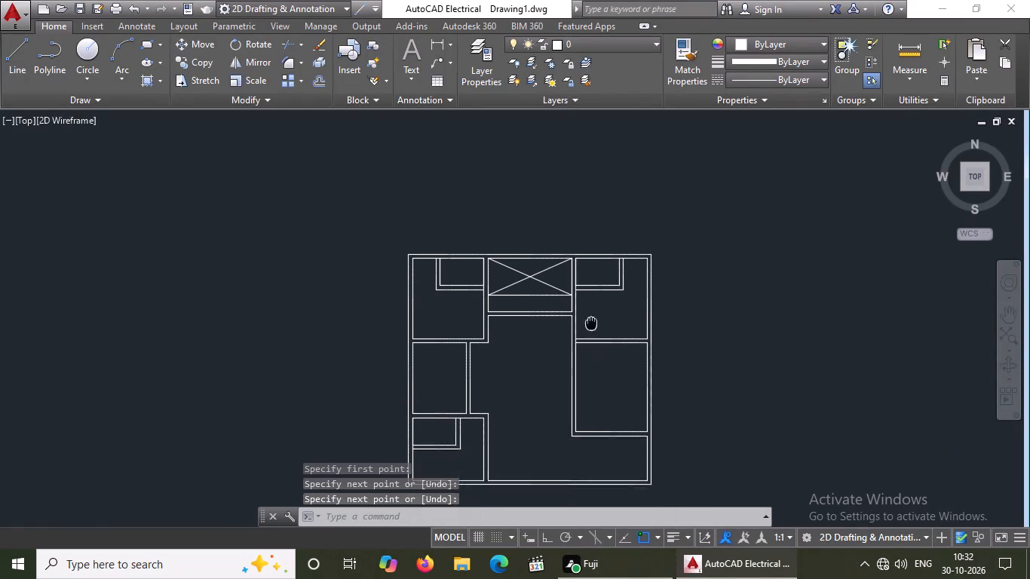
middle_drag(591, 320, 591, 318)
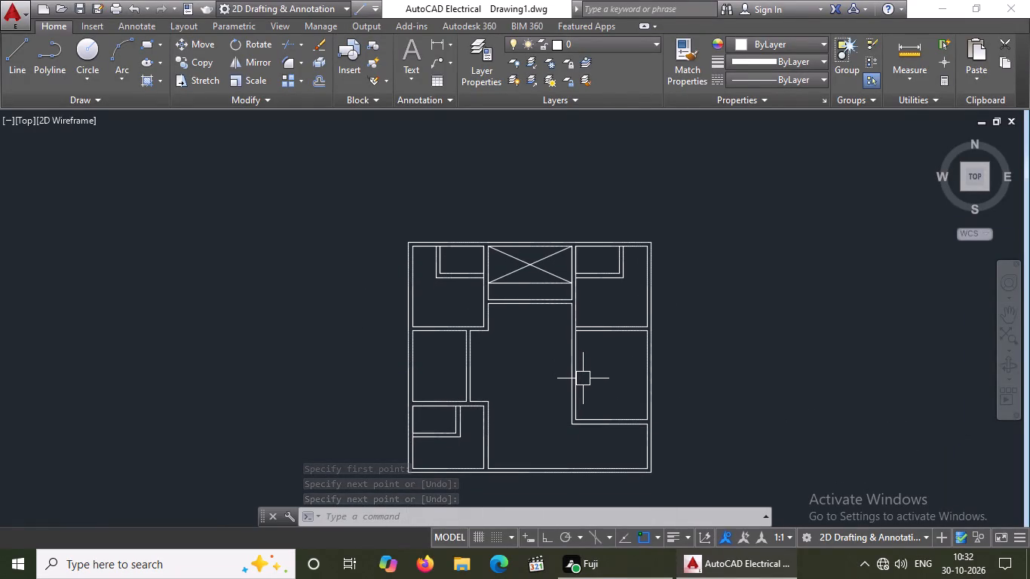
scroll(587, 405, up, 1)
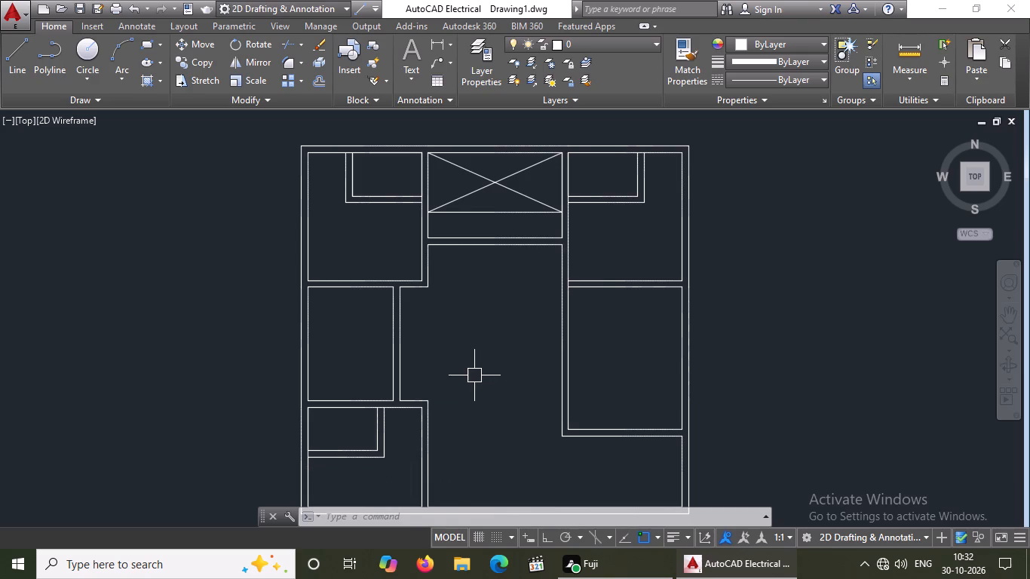
Delete both vertical lines of the wall separating the middle-left room from the central hall.
scroll(474, 375, down, 1)
scroll(408, 377, up, 1)
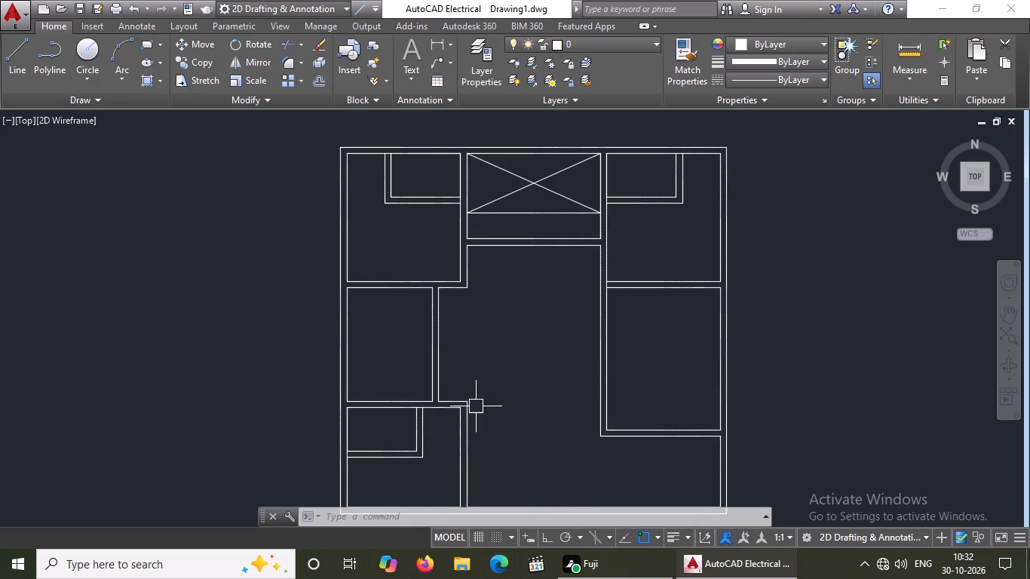
scroll(468, 382, down, 1)
scroll(476, 439, up, 1)
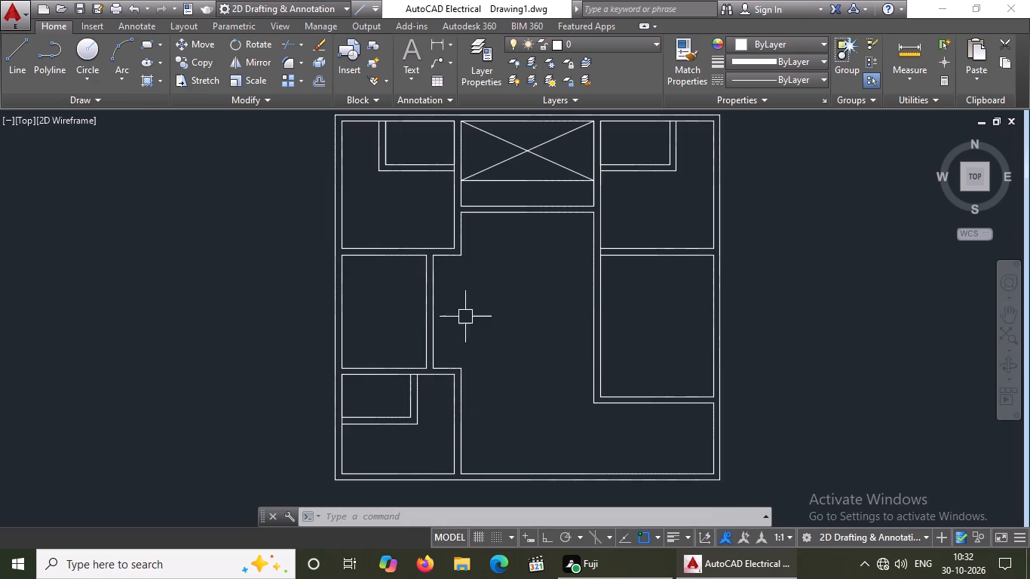
scroll(466, 317, up, 2)
scroll(392, 243, down, 1)
click(379, 250)
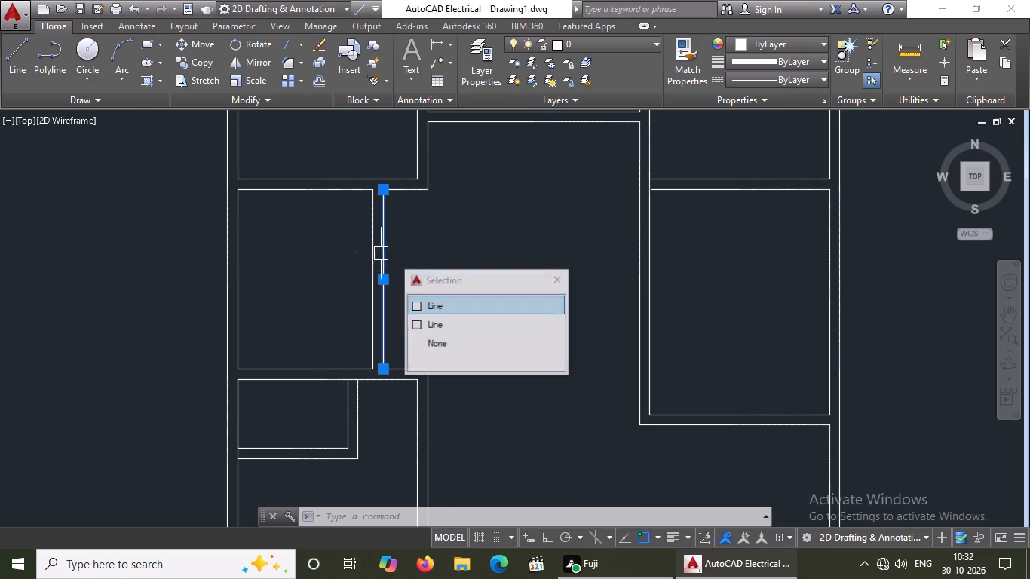
key(Delete)
click(372, 280)
key(Delete)
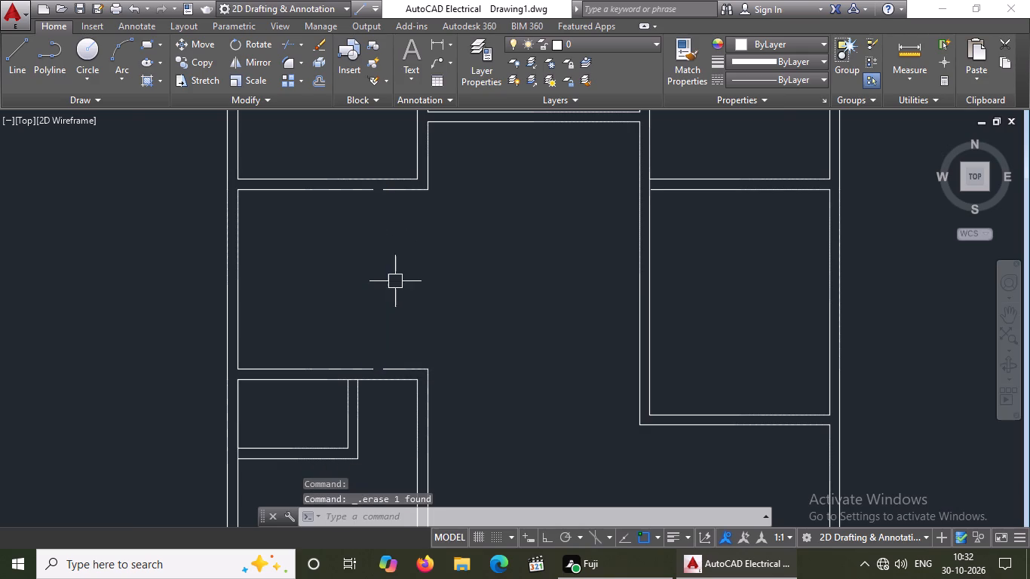
Extend the middle-left room's upper and lower horizontal wall lines across the gaps where the deleted wall stood.
key(e)
text(x)
key(space)
key(space)
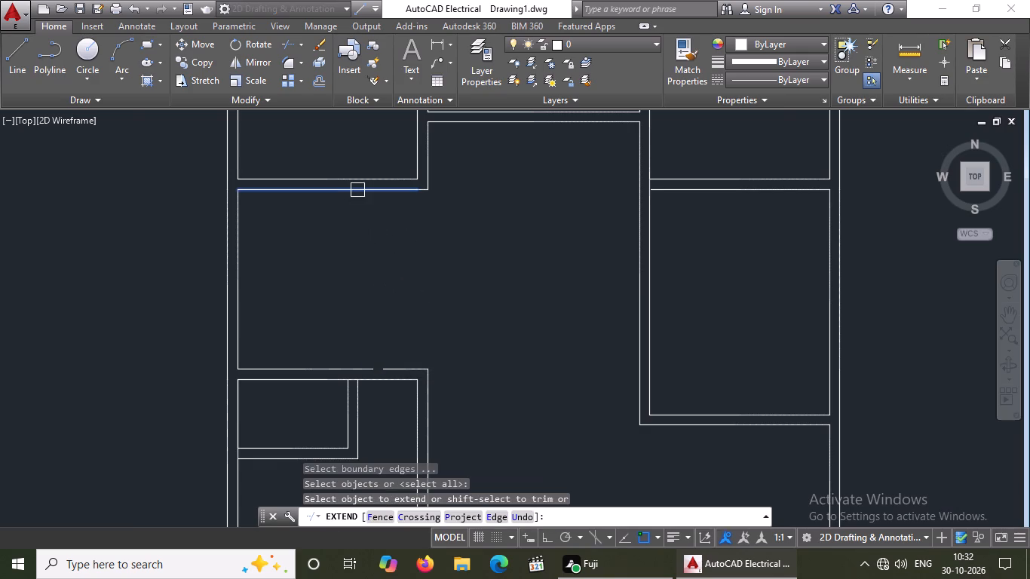
click(357, 190)
drag(359, 366, 371, 363)
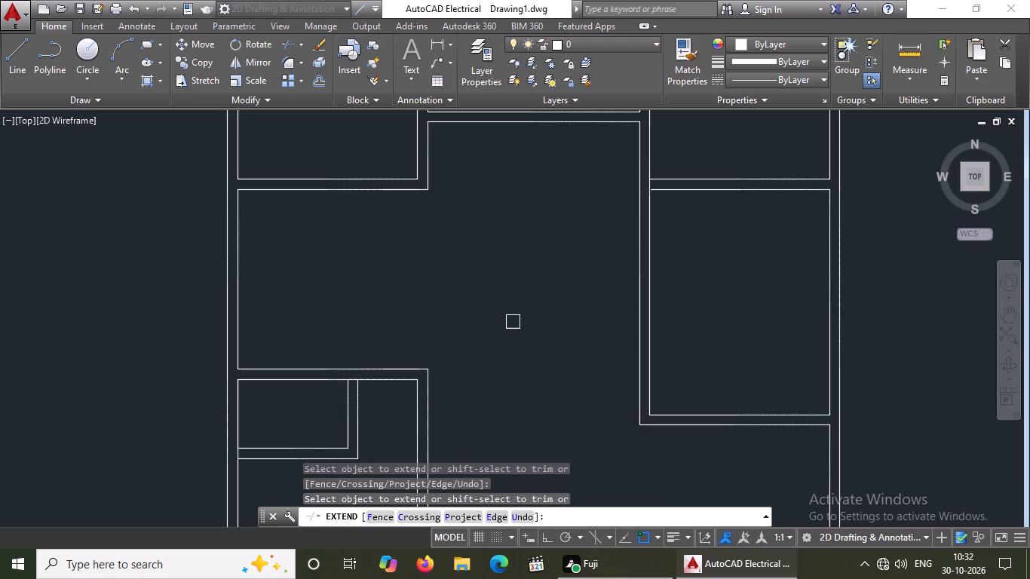
key(Escape)
Extend both lines of the top-left room's wall facing the hall down along the middle-left room to its lower wall.
text(ex)
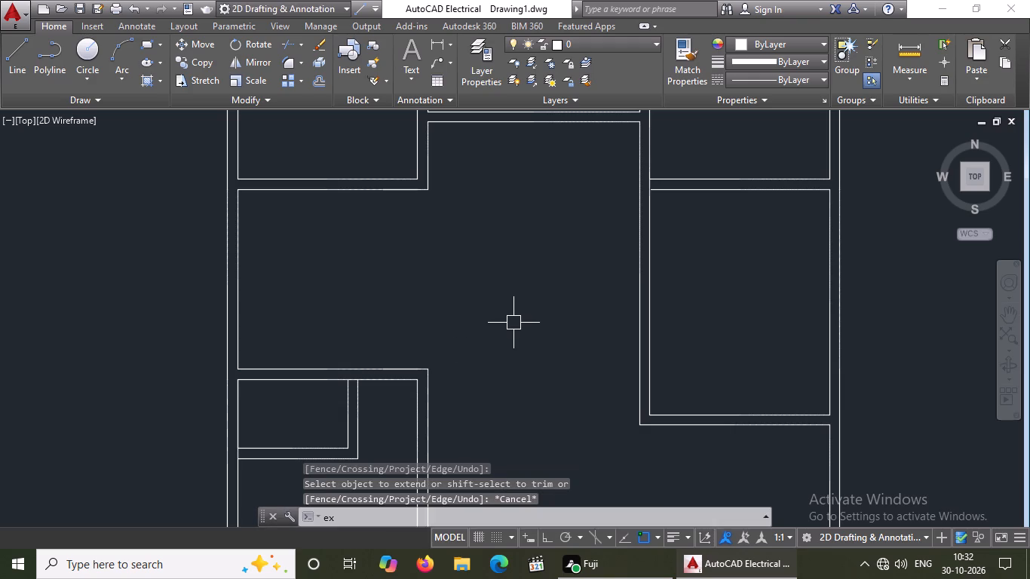
key(space)
key(space)
click(413, 154)
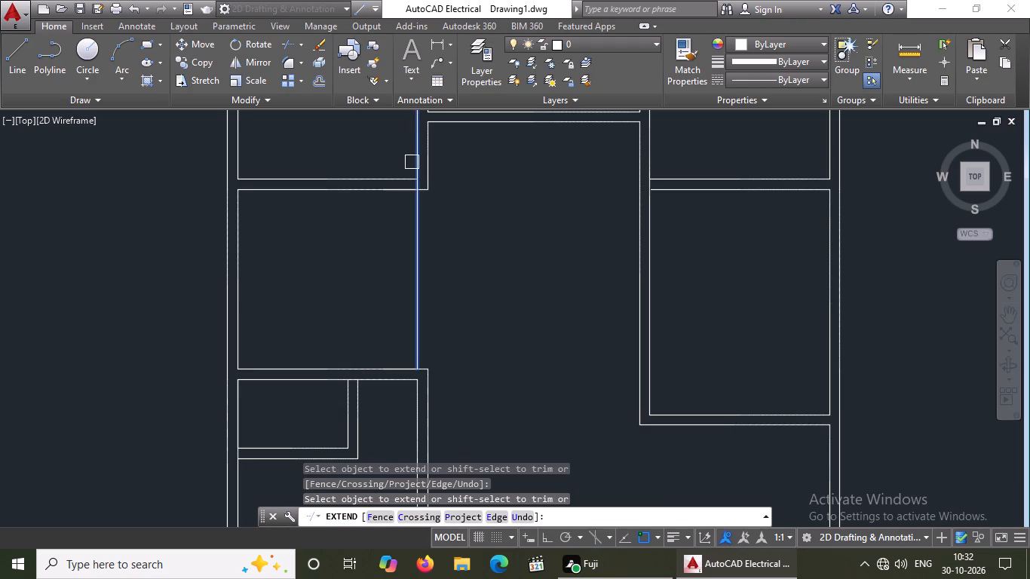
click(414, 158)
click(428, 171)
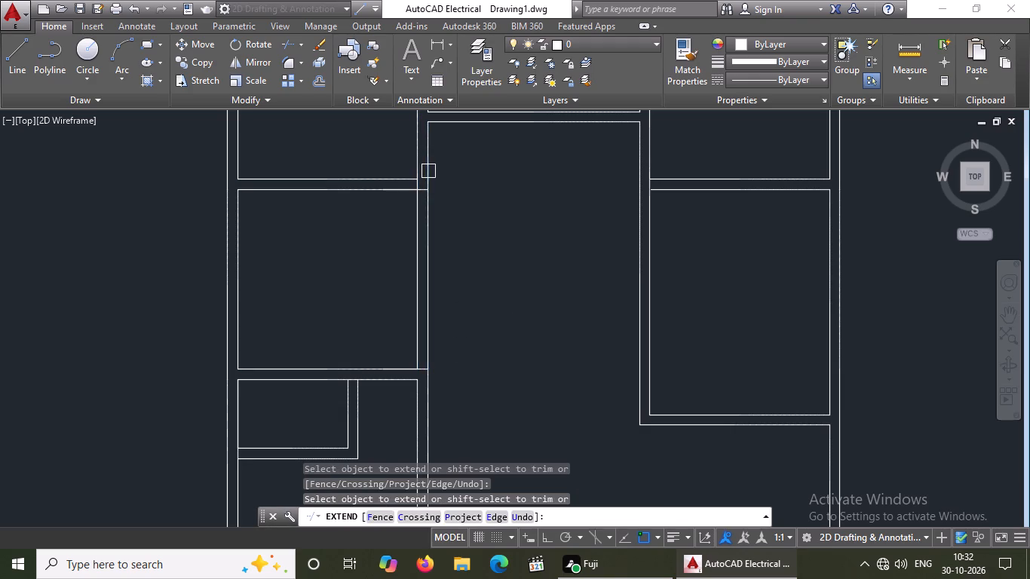
scroll(476, 323, down, 2)
key(Escape)
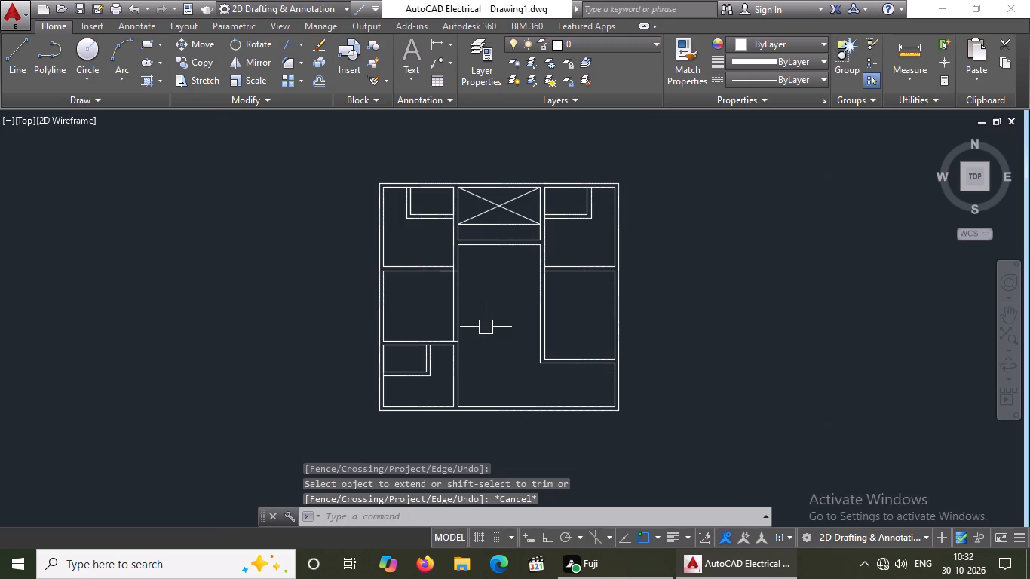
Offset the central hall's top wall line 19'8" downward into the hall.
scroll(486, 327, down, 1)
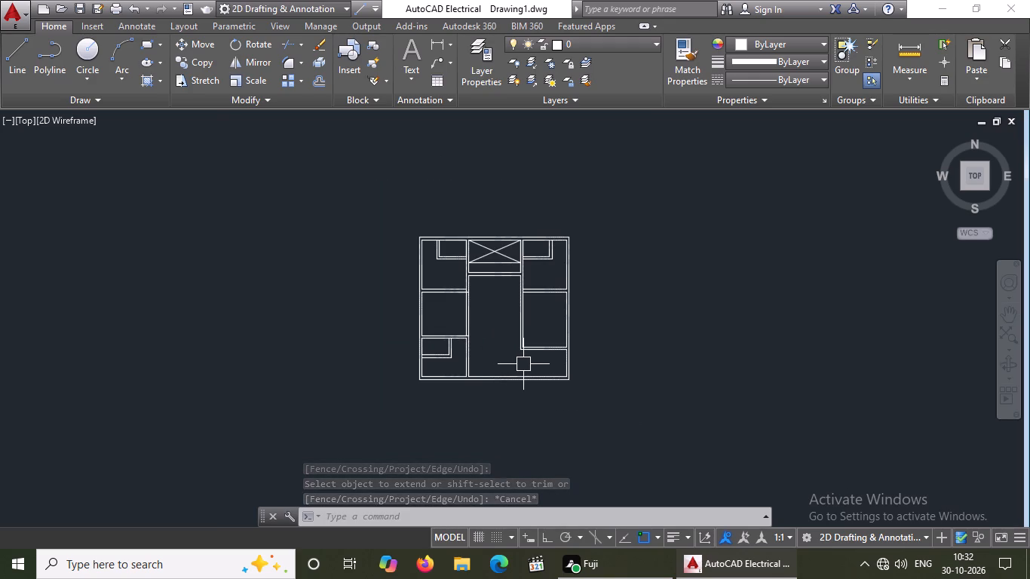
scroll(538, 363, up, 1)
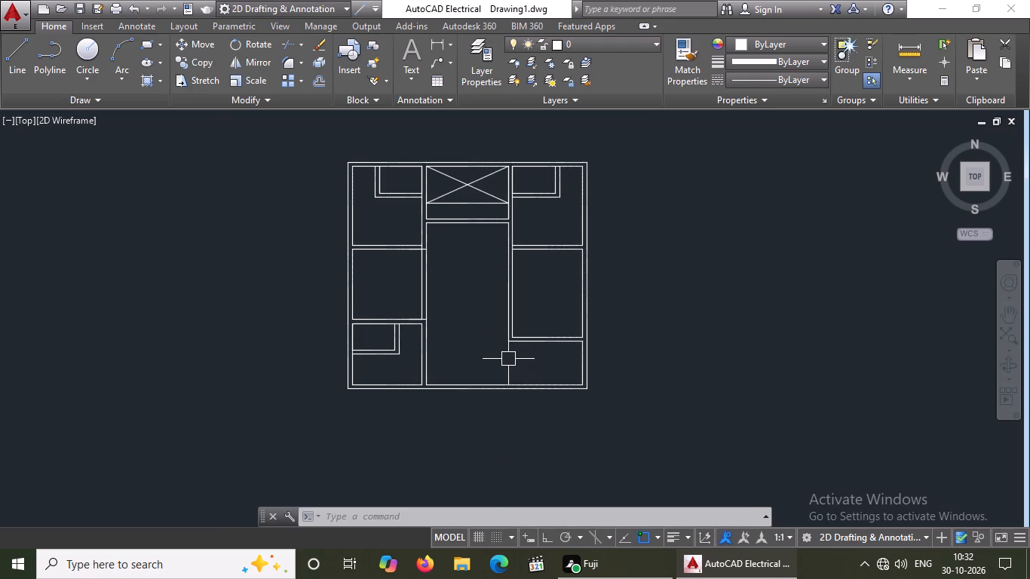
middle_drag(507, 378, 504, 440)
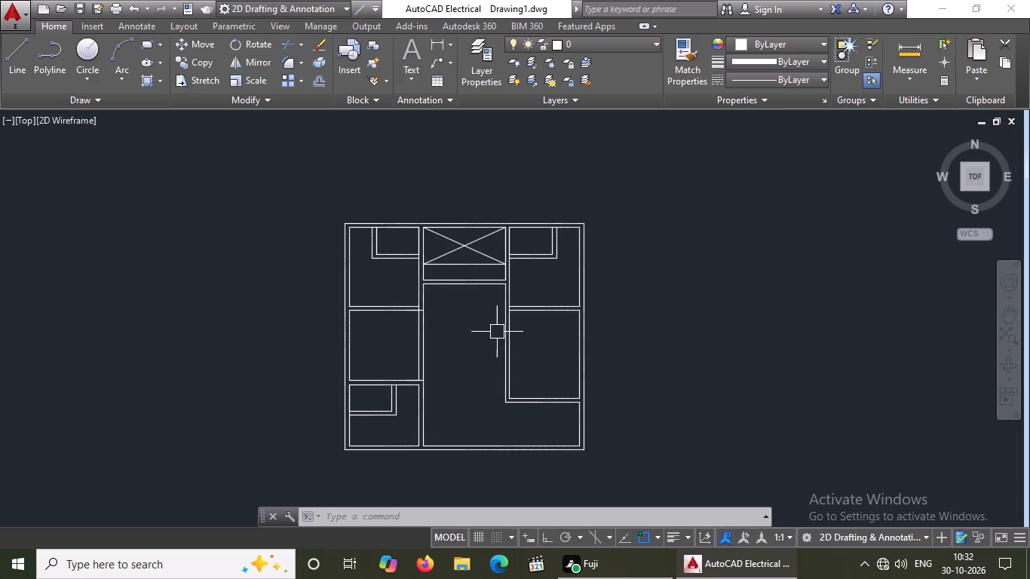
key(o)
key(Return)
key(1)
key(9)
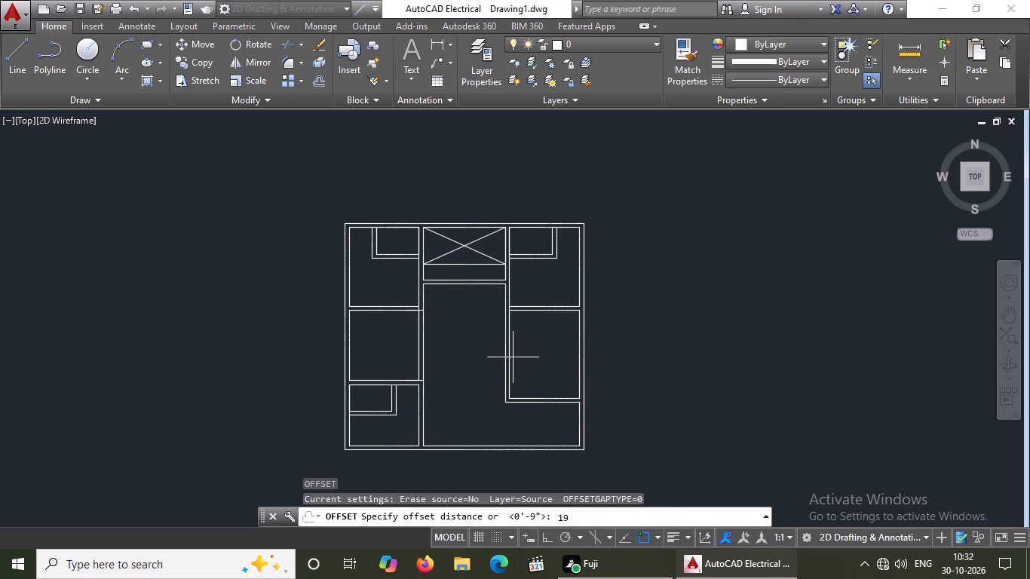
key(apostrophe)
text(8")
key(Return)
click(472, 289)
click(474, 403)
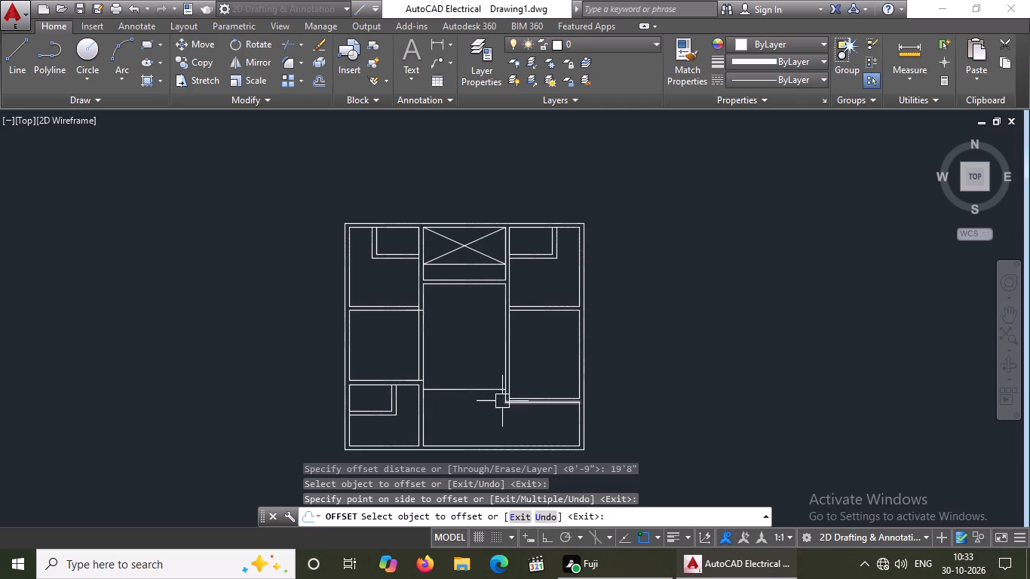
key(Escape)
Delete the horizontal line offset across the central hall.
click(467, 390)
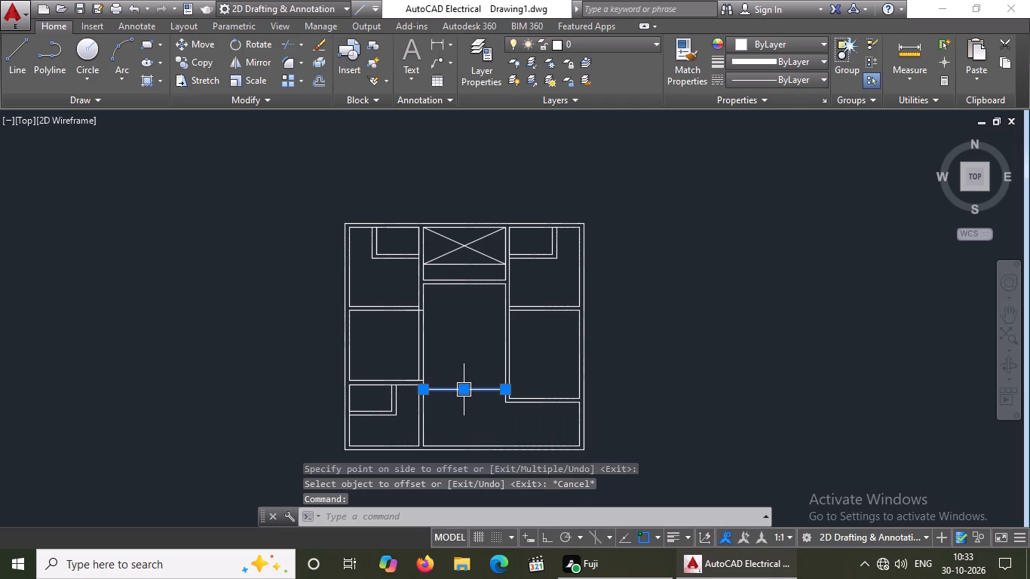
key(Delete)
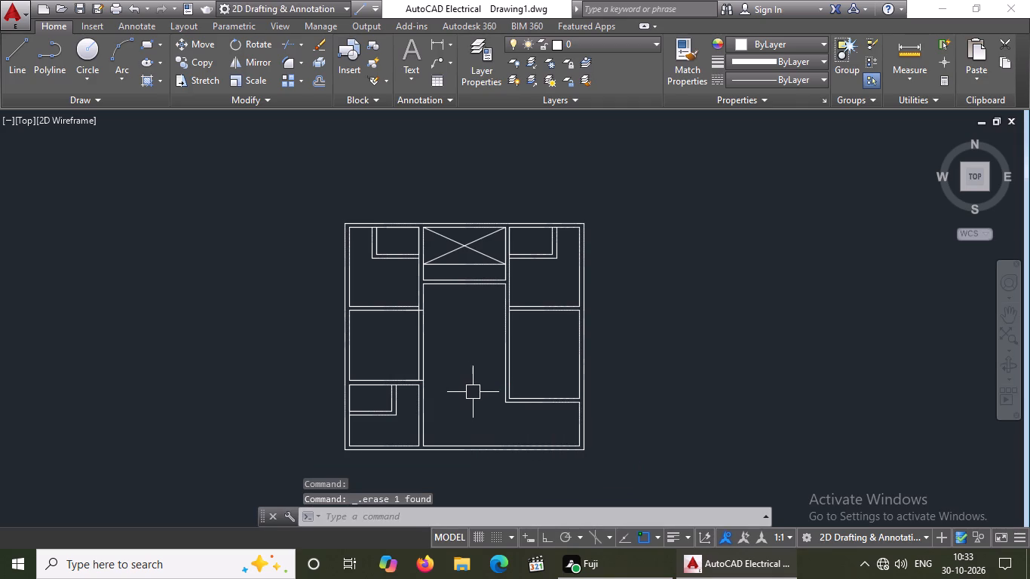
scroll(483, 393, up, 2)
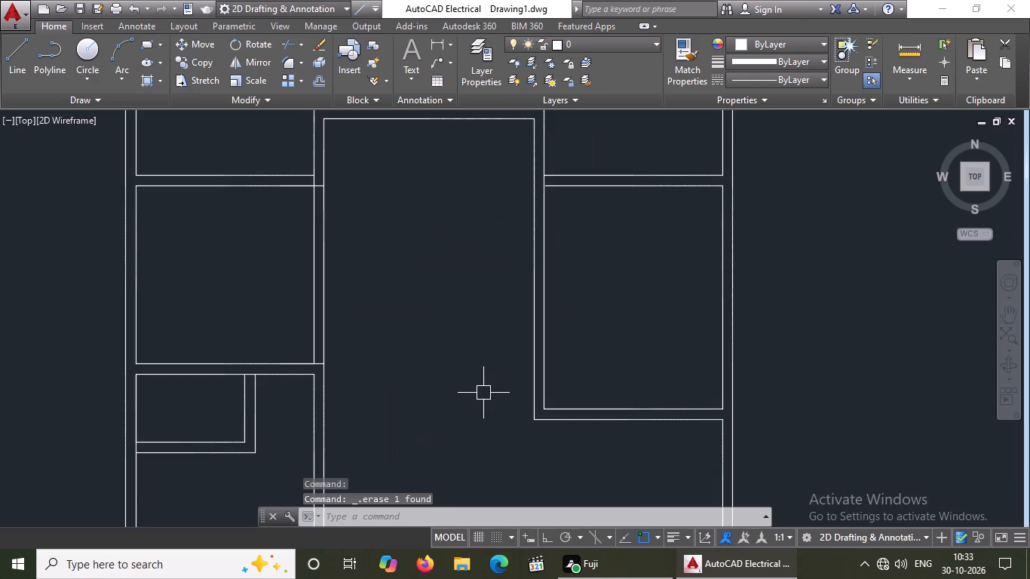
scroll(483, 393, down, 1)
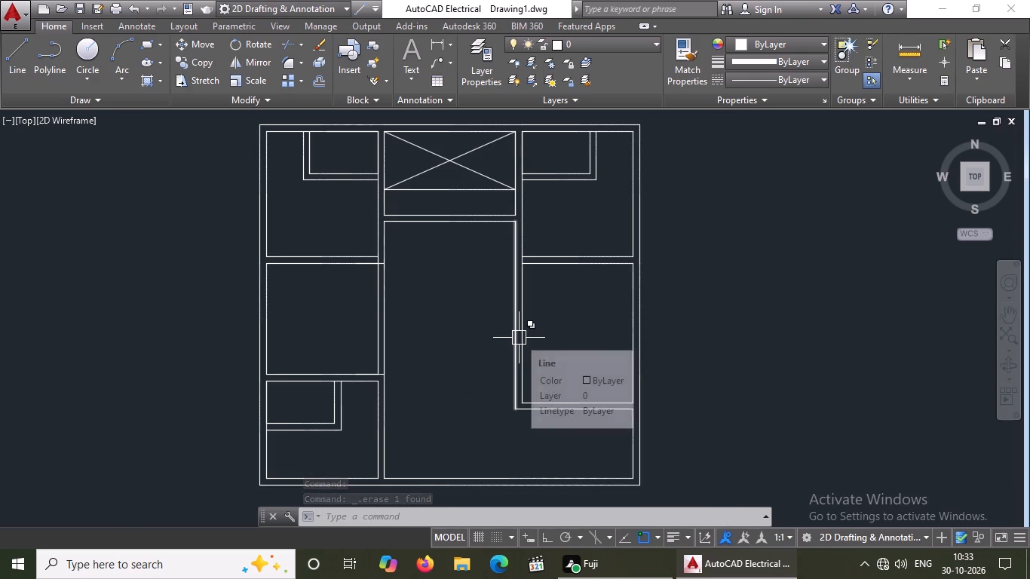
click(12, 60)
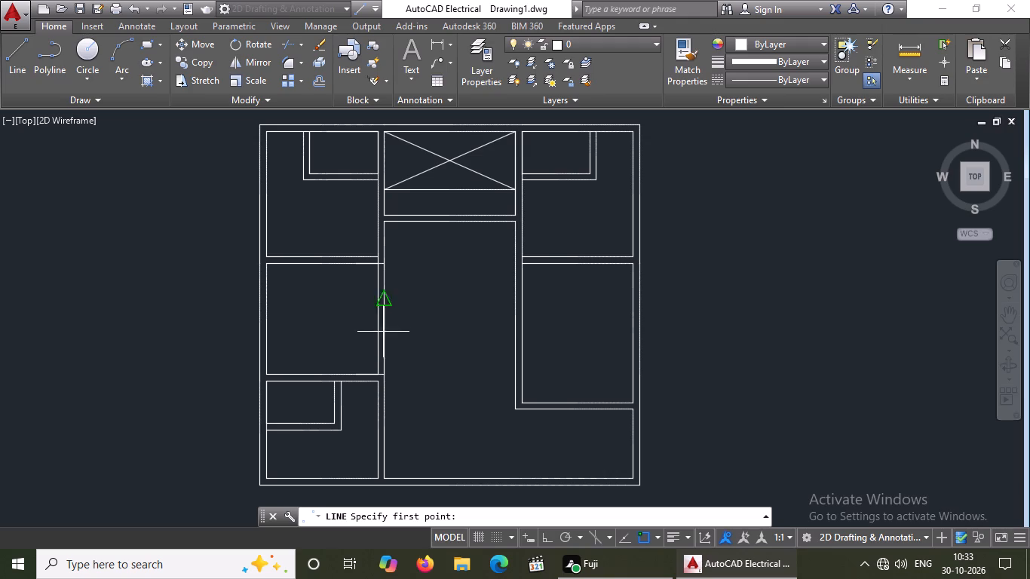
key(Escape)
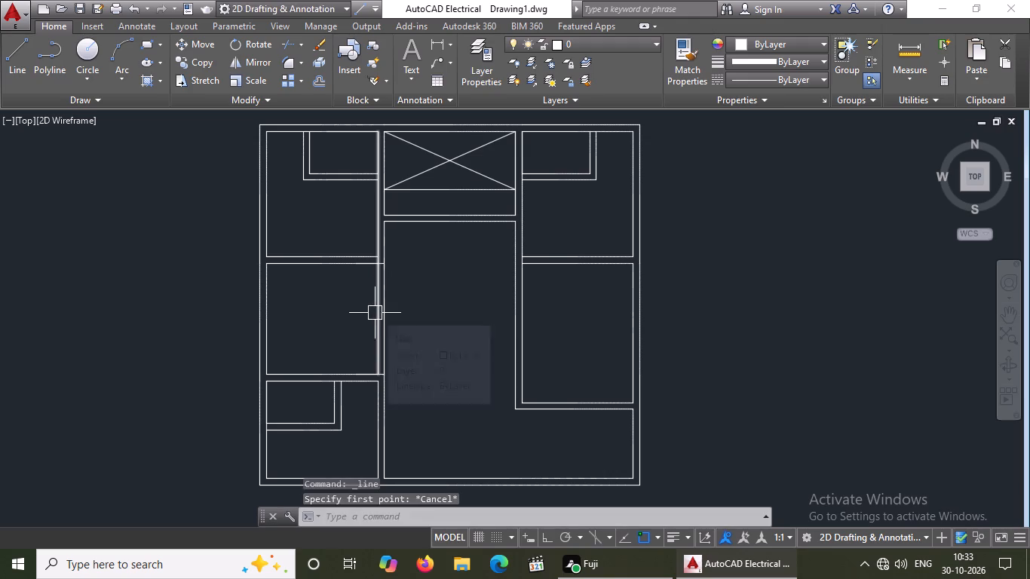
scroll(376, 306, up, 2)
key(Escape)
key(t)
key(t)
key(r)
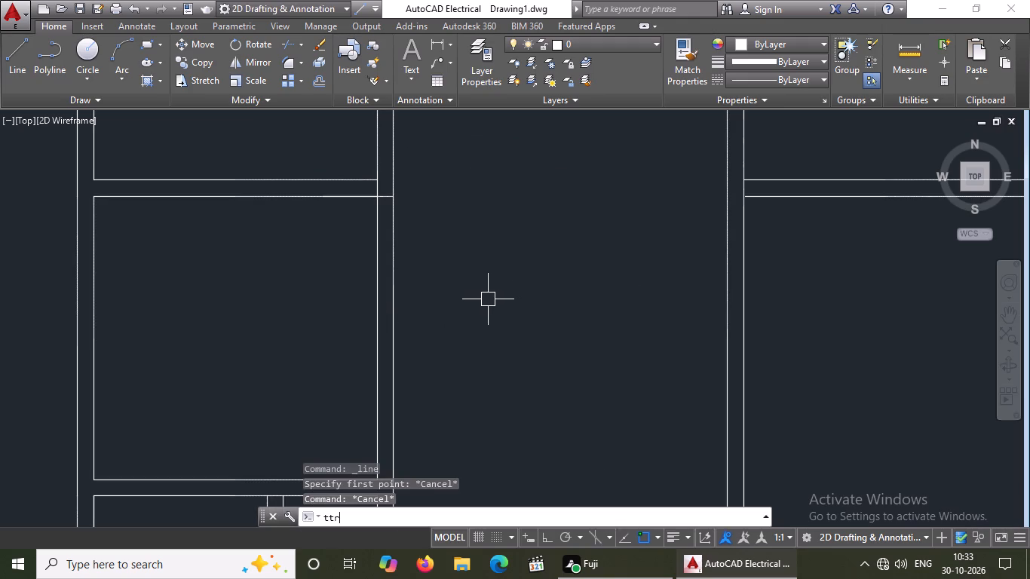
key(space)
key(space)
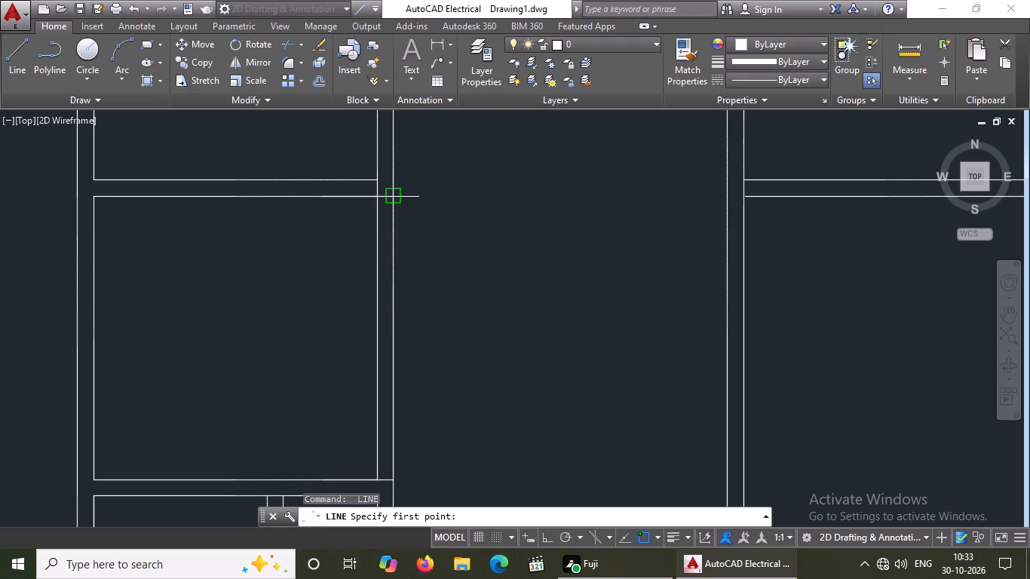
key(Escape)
Trim the vertical and horizontal line pieces crossing the wall junction between the top-left room, middle-left room and hall.
text(tr)
key(space)
key(space)
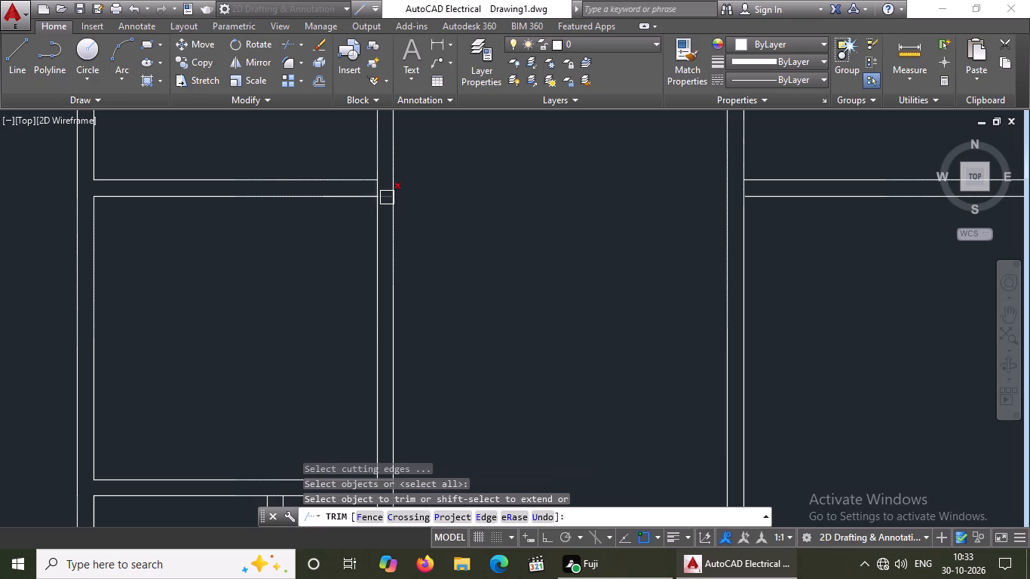
scroll(385, 192, up, 1)
drag(366, 185, 374, 188)
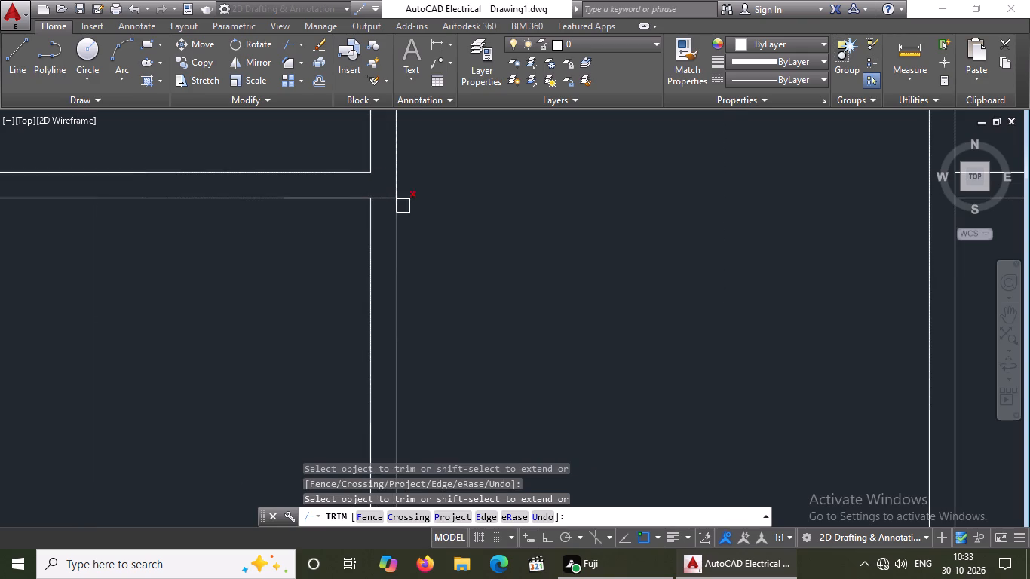
click(382, 198)
Trim the bottom-left room's wall line pieces lying between the enclosure's double lines at its top and left ends.
scroll(458, 213, down, 4)
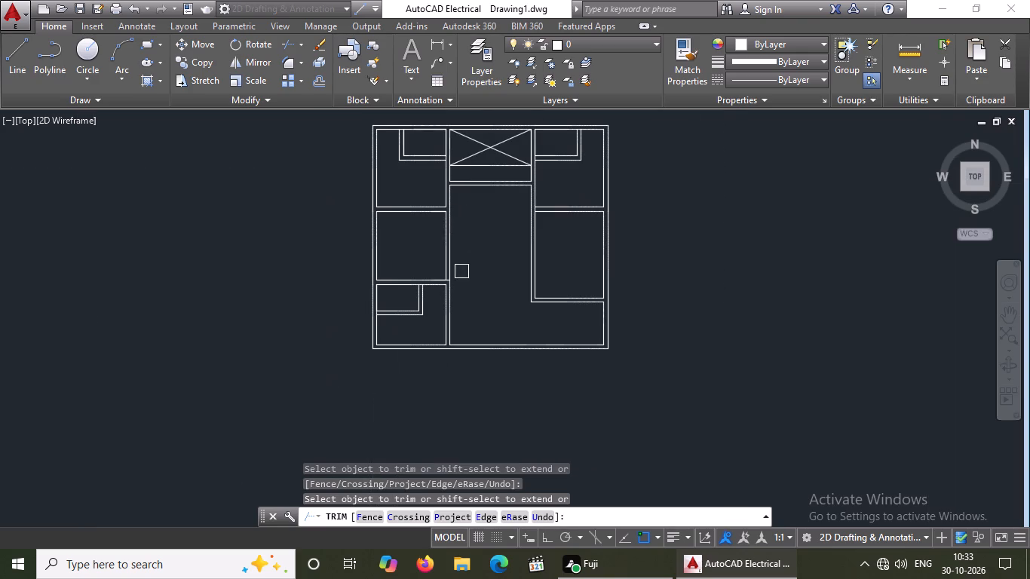
scroll(448, 282, up, 3)
scroll(341, 298, up, 2)
click(305, 276)
scroll(437, 236, down, 2)
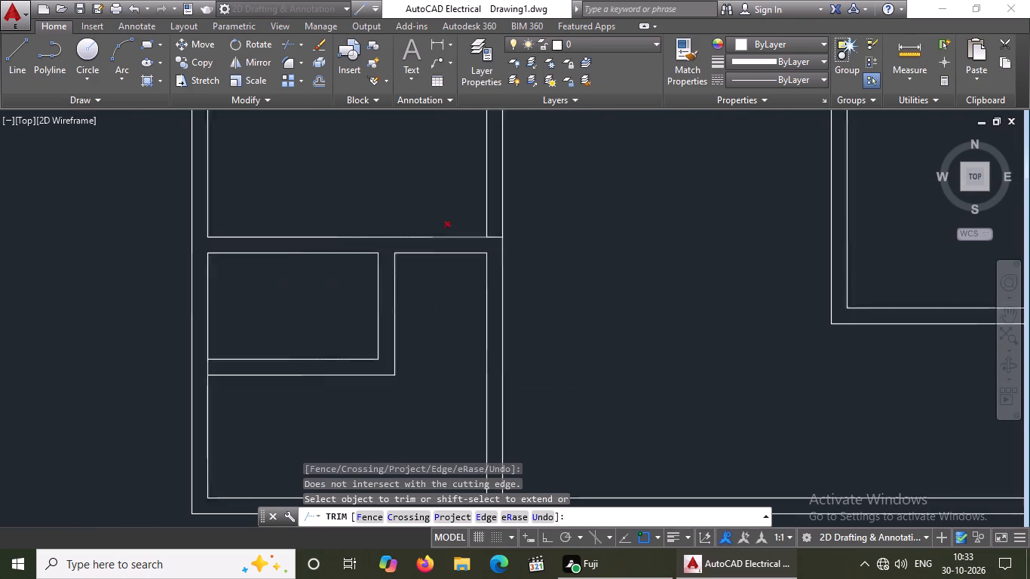
scroll(437, 236, down, 2)
scroll(320, 289, up, 2)
scroll(410, 278, up, 1)
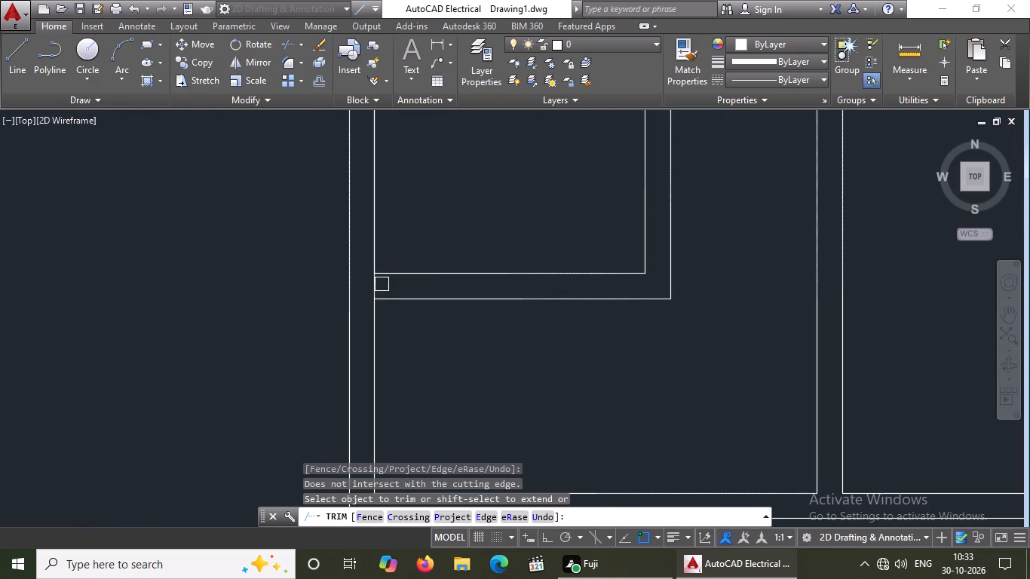
click(377, 284)
Trim the vertical line piece at the hall-side wall junction between the top-right and middle-right rooms.
scroll(473, 268, down, 3)
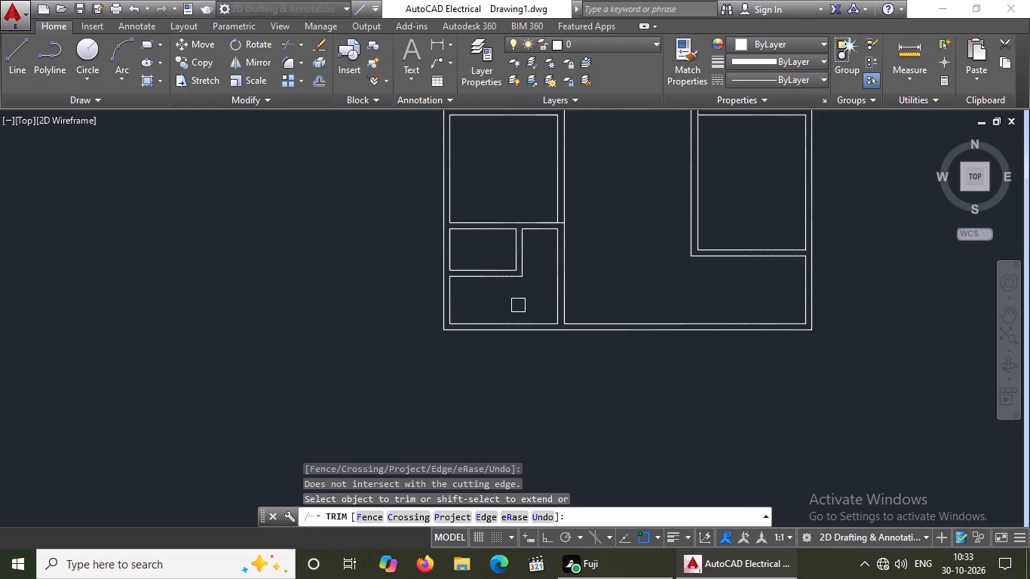
scroll(518, 305, down, 3)
middle_drag(596, 346, 574, 468)
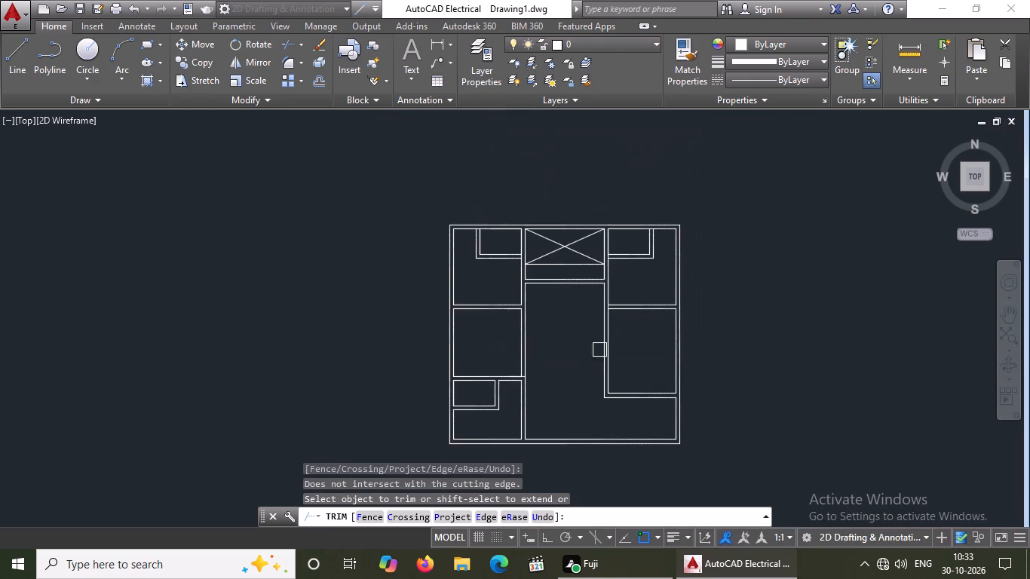
scroll(618, 311, up, 5)
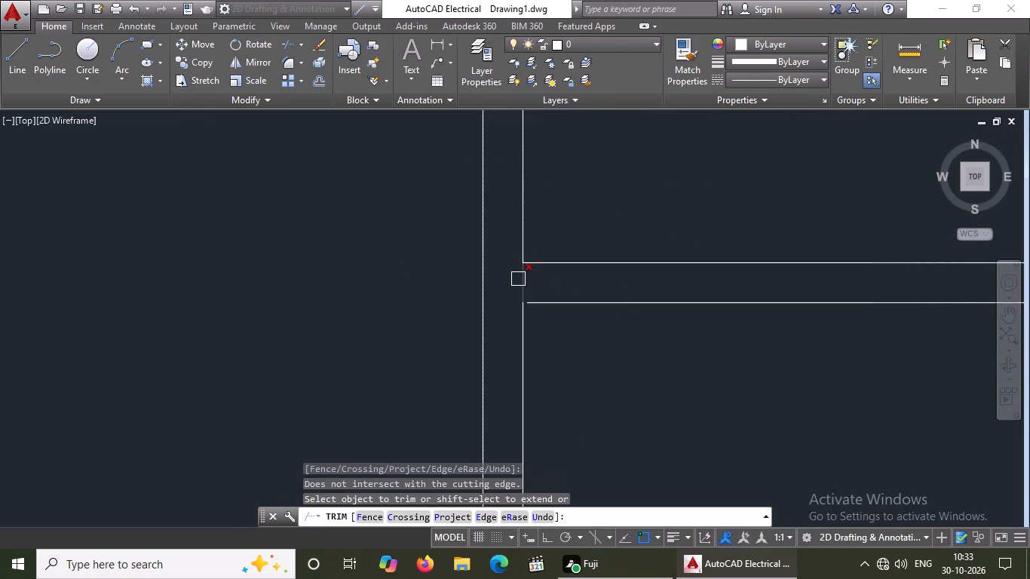
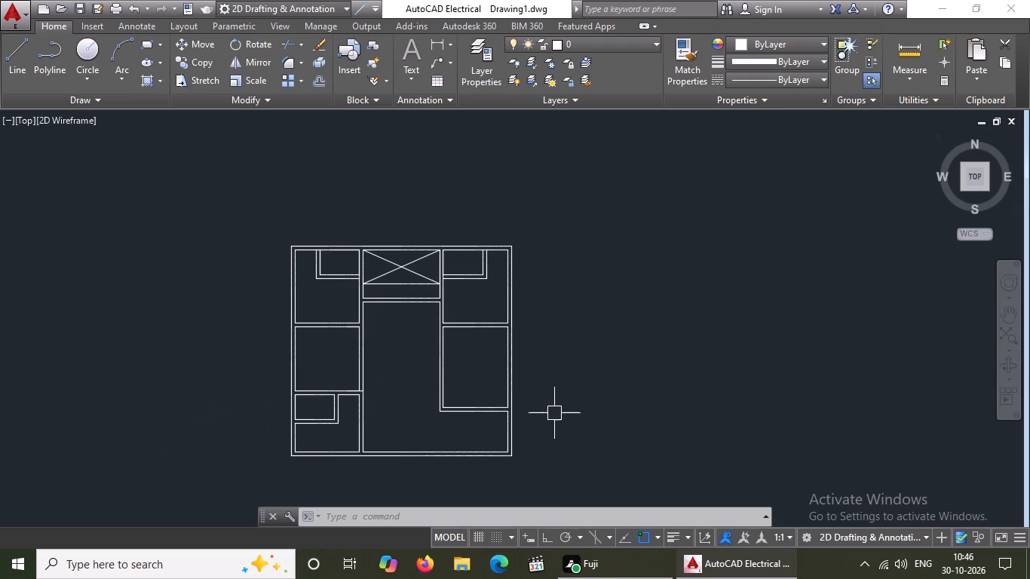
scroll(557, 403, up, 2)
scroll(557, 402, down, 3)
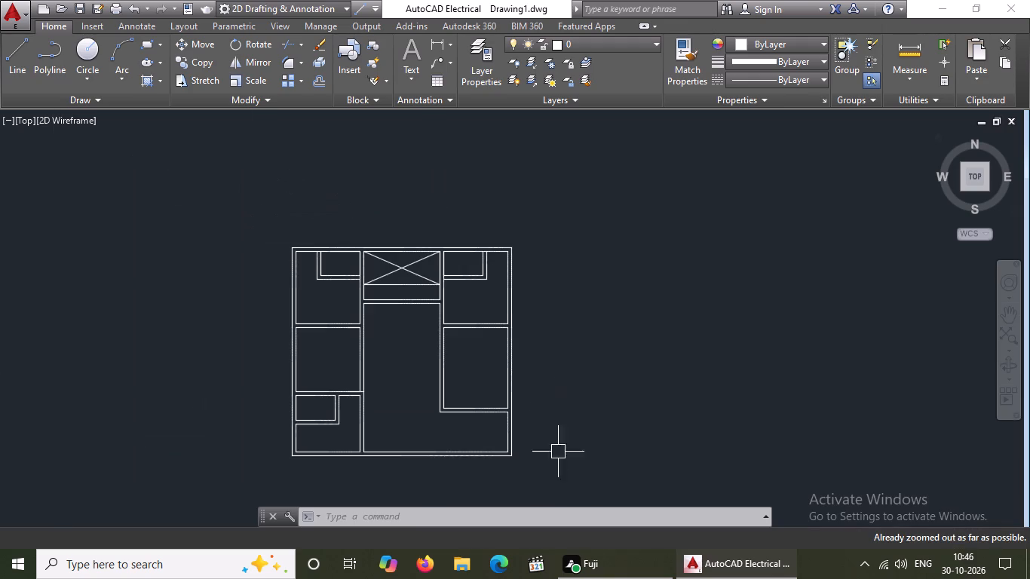
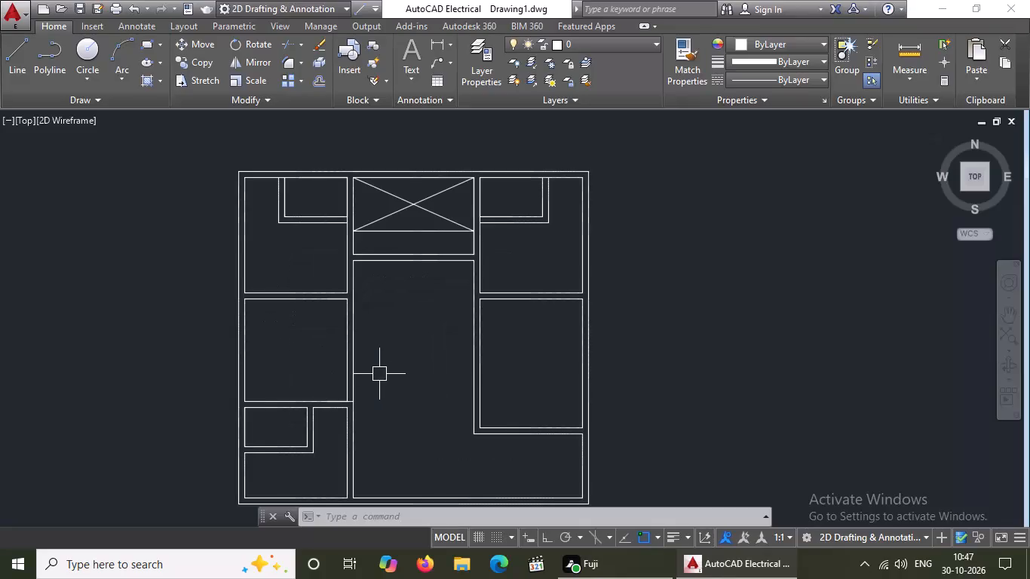
Place a Door - Metric block and a Door - Imperial block from the tool palettes in the empty space west of the plan.
scroll(397, 376, down, 2)
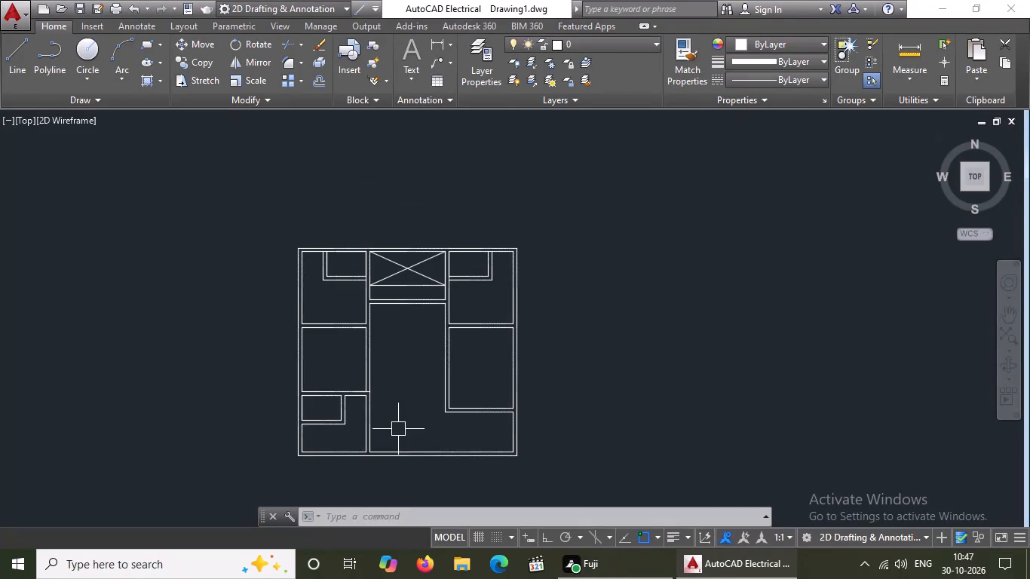
key(Escape)
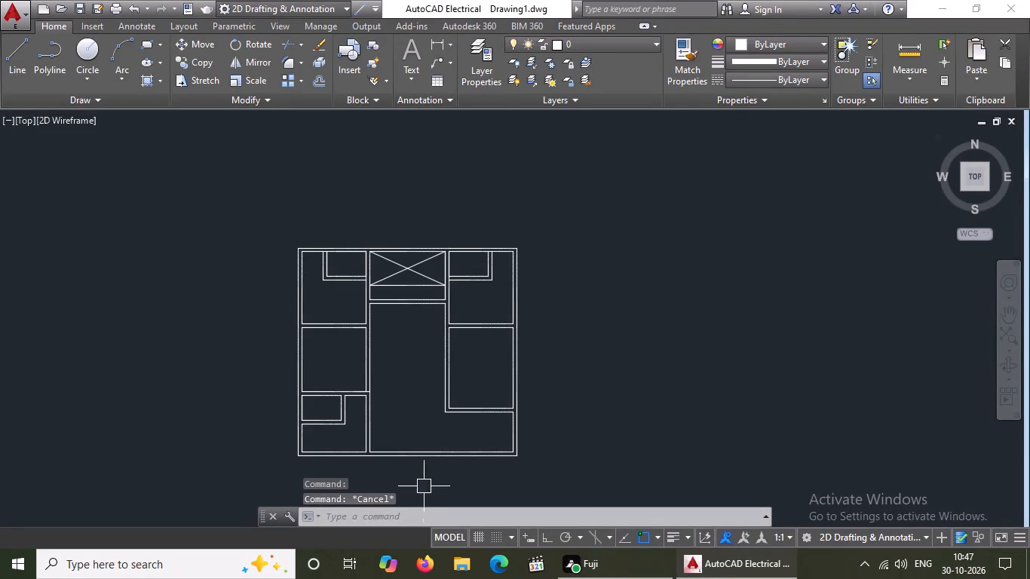
scroll(403, 426, down, 1)
middle_drag(428, 442, 369, 446)
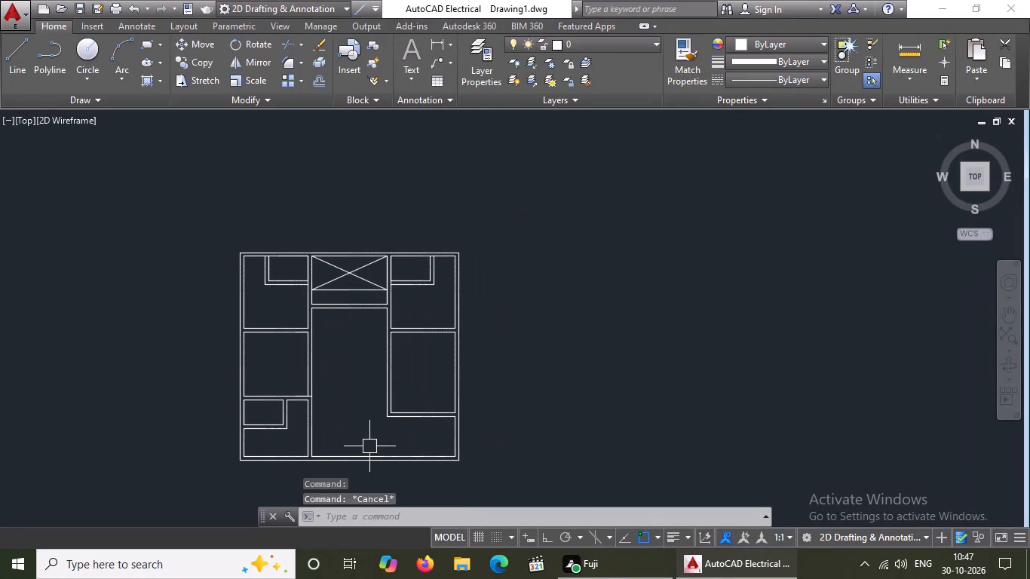
scroll(247, 277, up, 4)
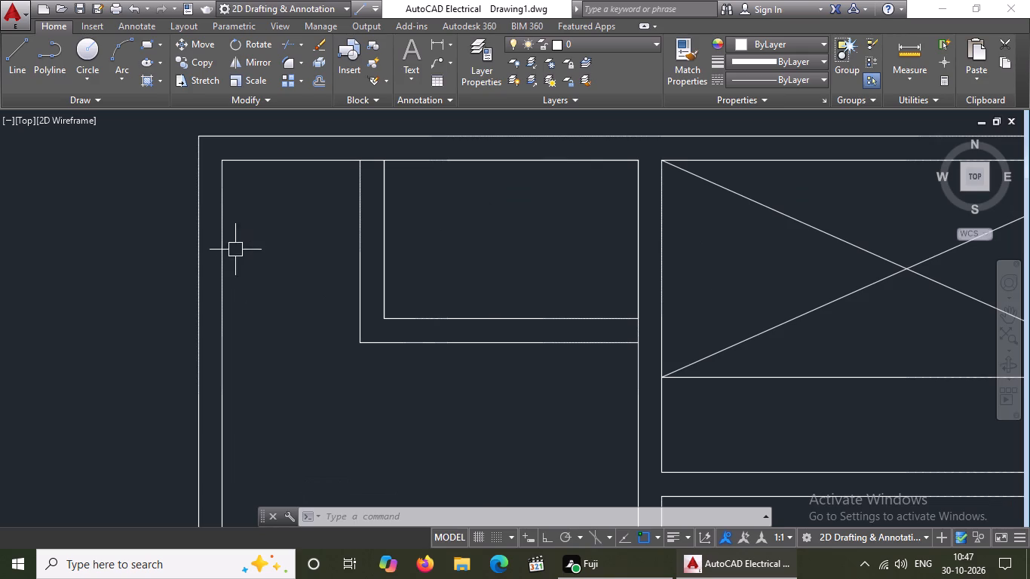
scroll(581, 206, down, 2)
middle_drag(570, 198, 546, 293)
key(Escape)
key(t)
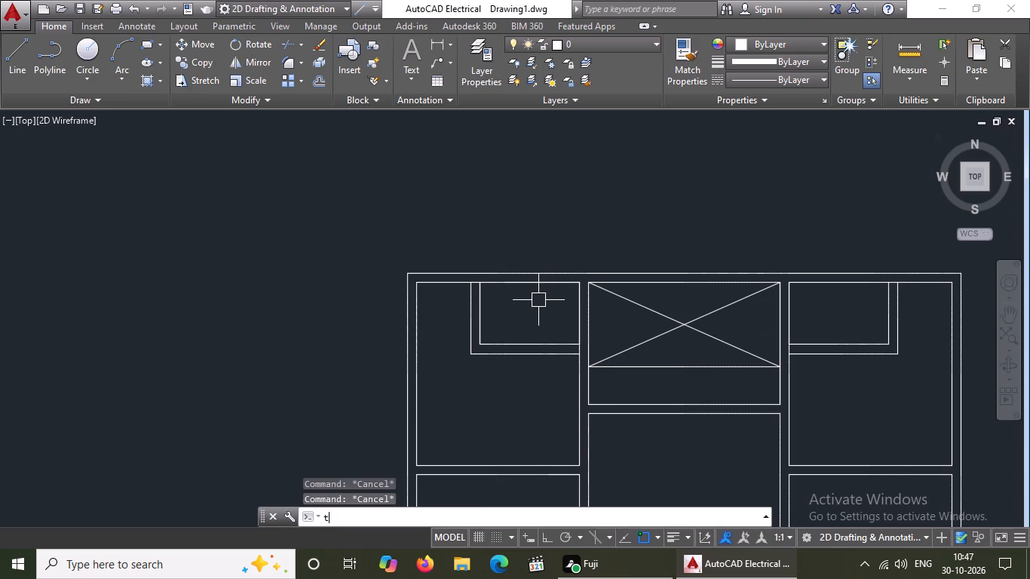
key(p)
key(space)
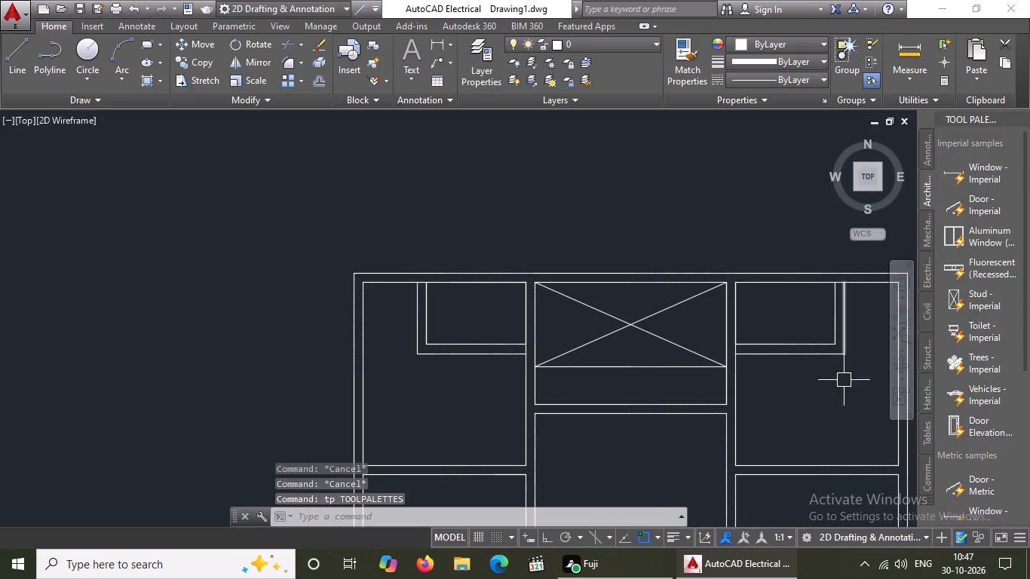
drag(973, 482, 255, 317)
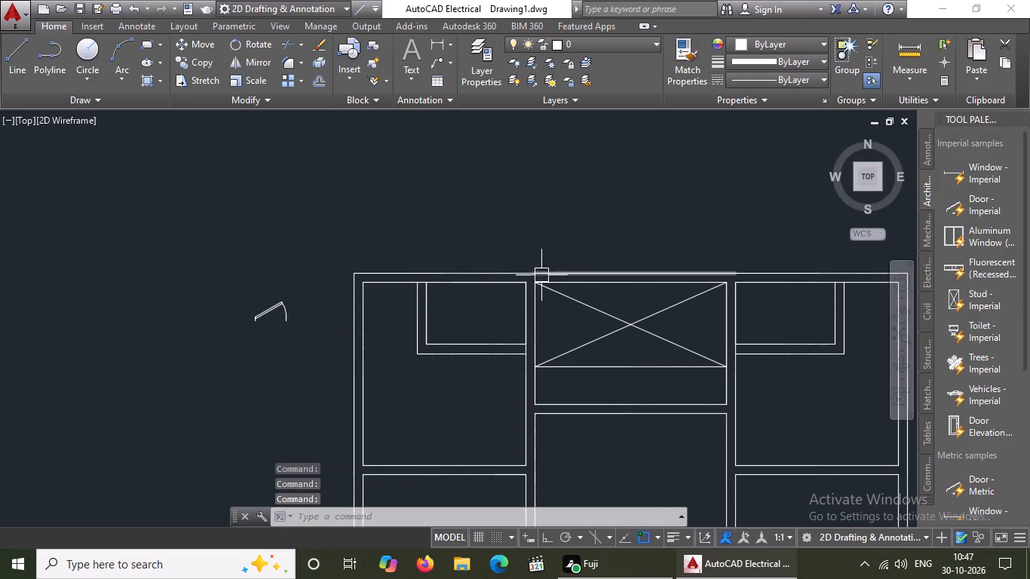
drag(990, 201, 256, 222)
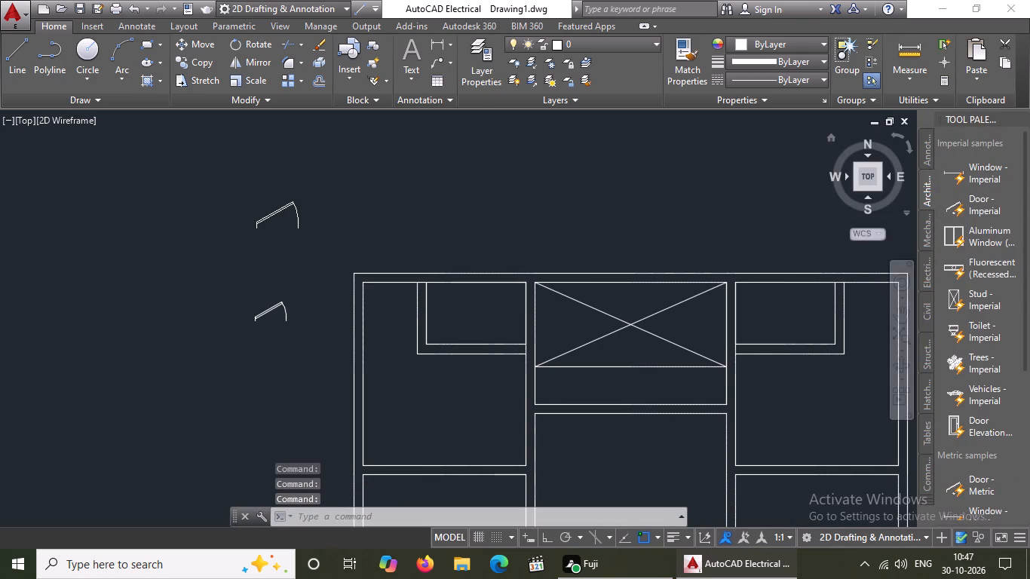
click(1017, 117)
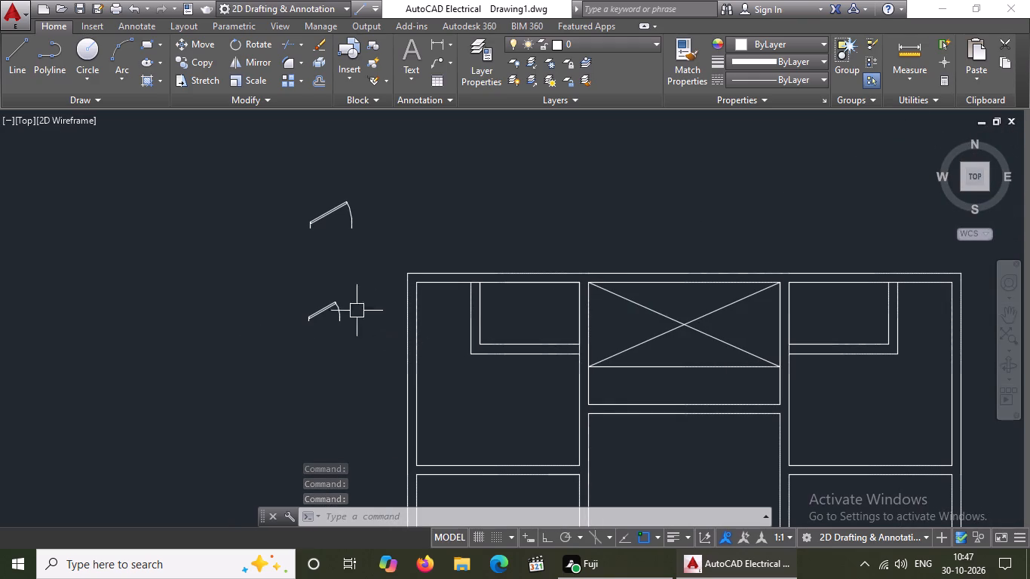
Set the metric door block's opening angle so its leaf stands perpendicular to the opening.
click(332, 308)
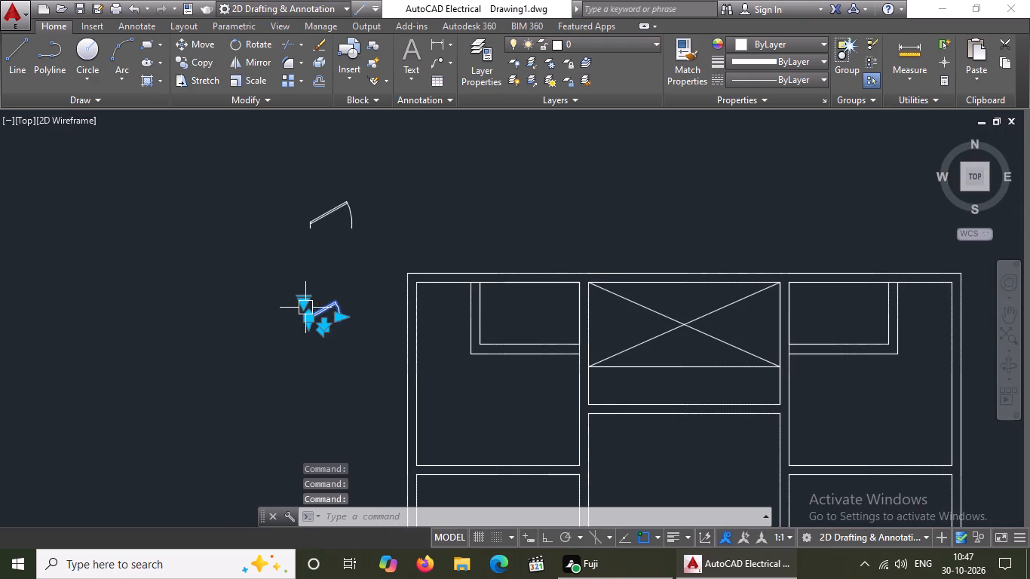
click(303, 297)
click(332, 355)
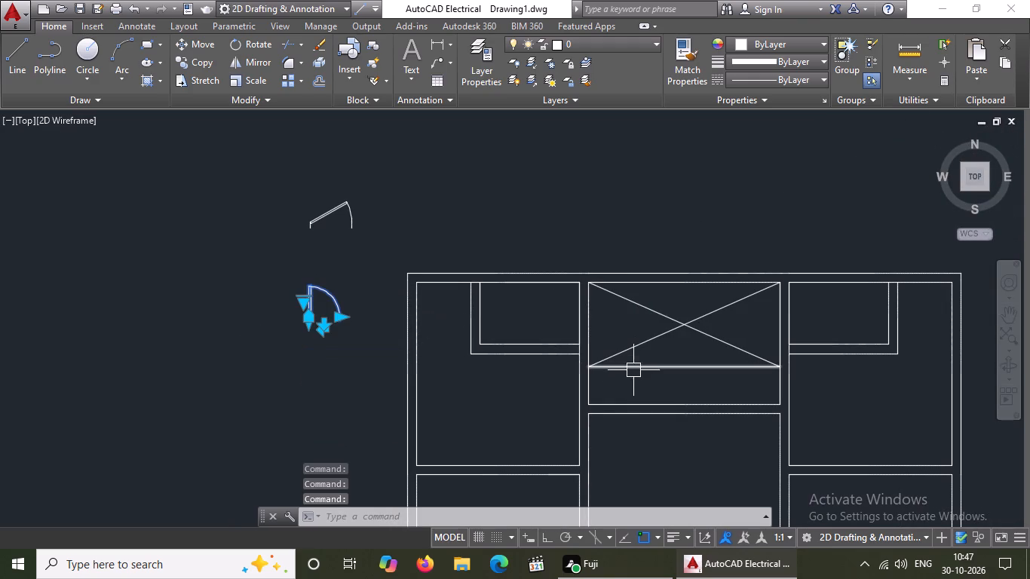
key(Escape)
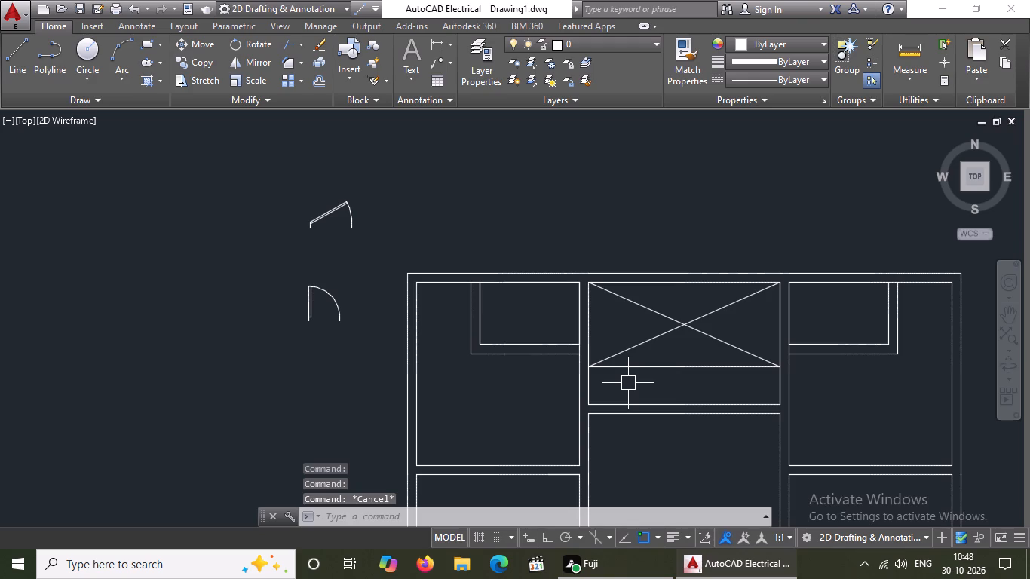
Extend the inner horizontal wall line of the top-left room's enclosure to the enclosure's outer vertical wall line.
text(ex)
key(space)
key(space)
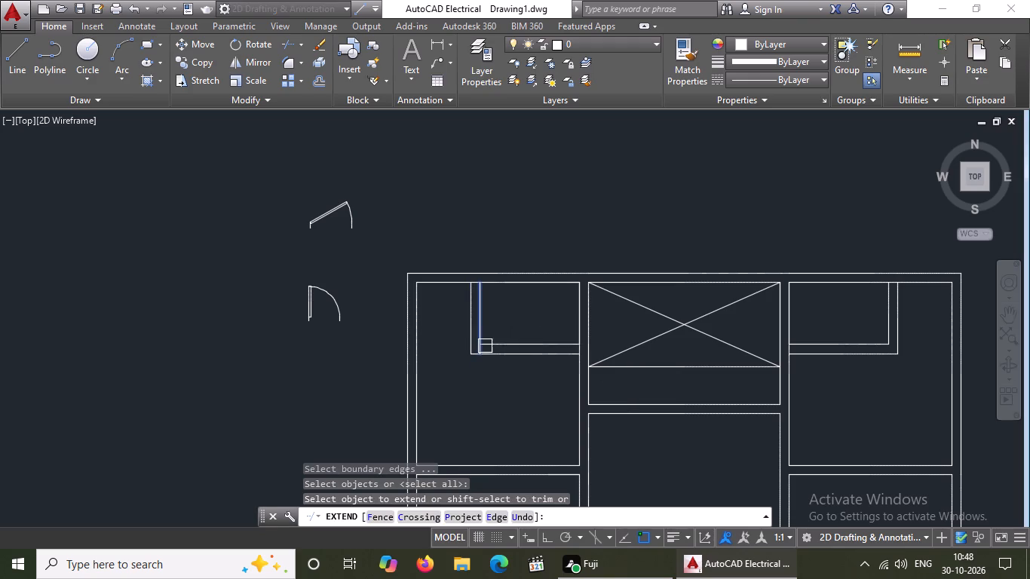
scroll(510, 339, up, 4)
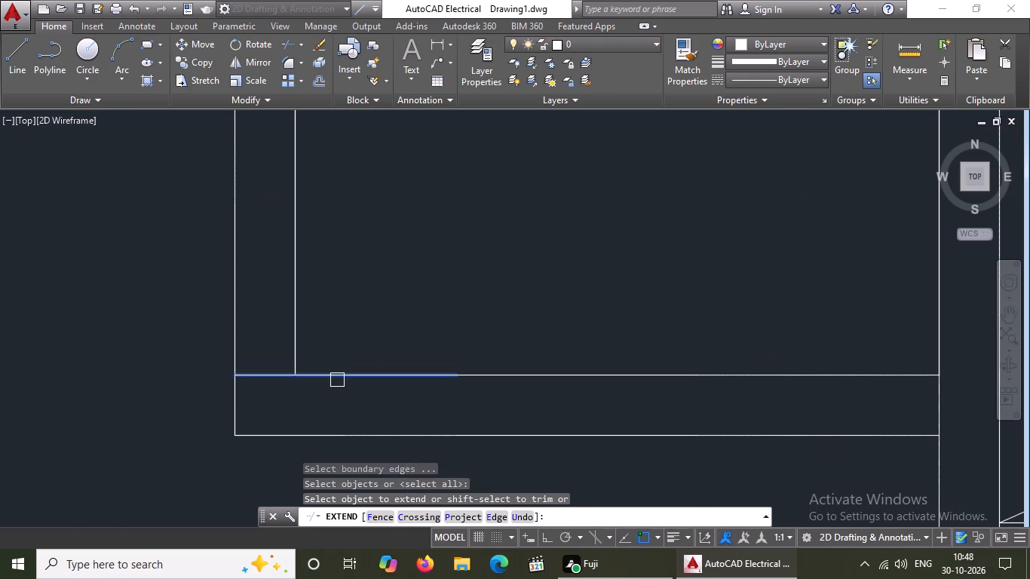
click(336, 381)
scroll(394, 347, down, 4)
key(Escape)
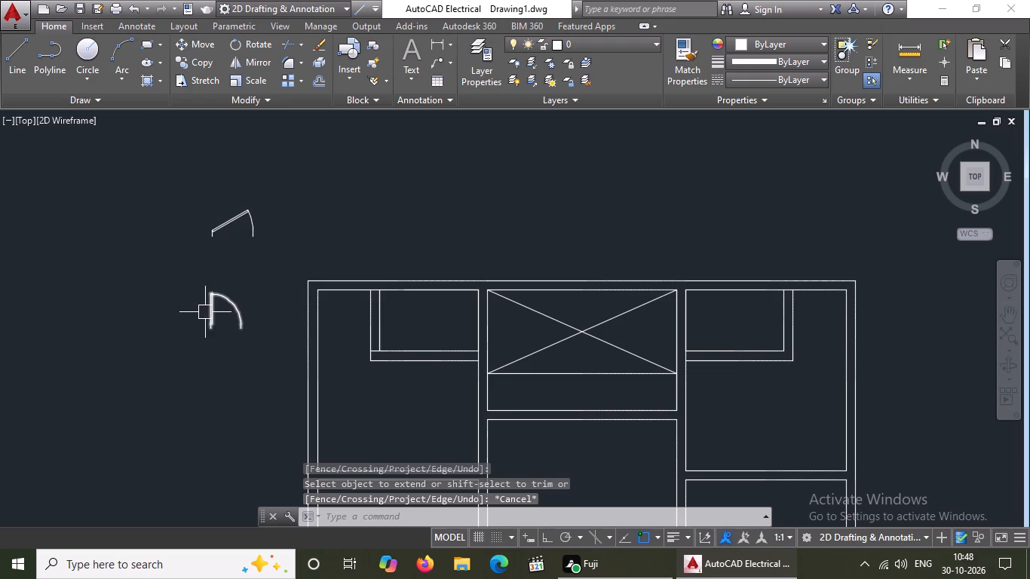
Rotate the metric door block 90° clockwise with Ortho on.
click(209, 310)
click(251, 49)
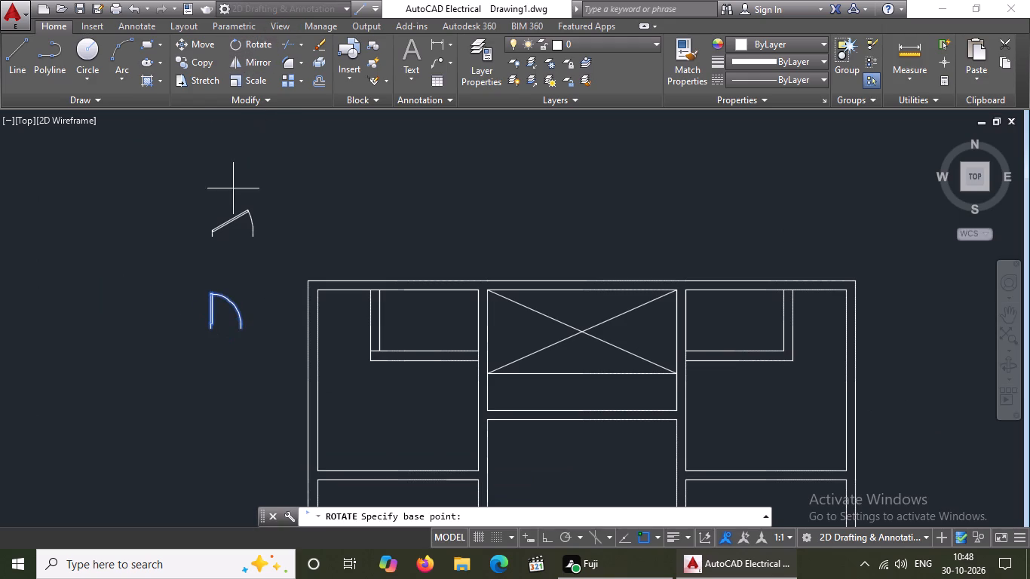
click(228, 317)
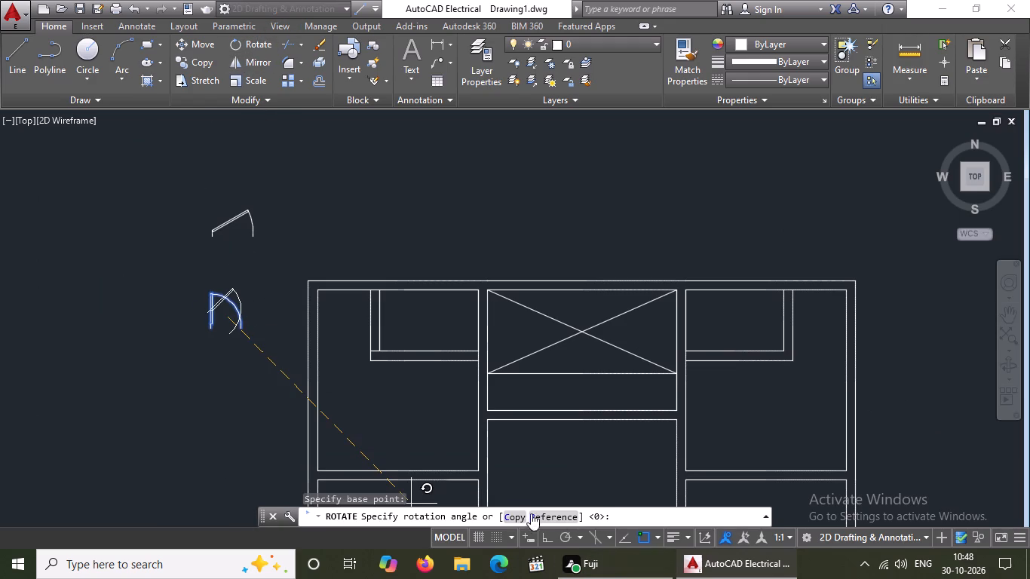
click(547, 536)
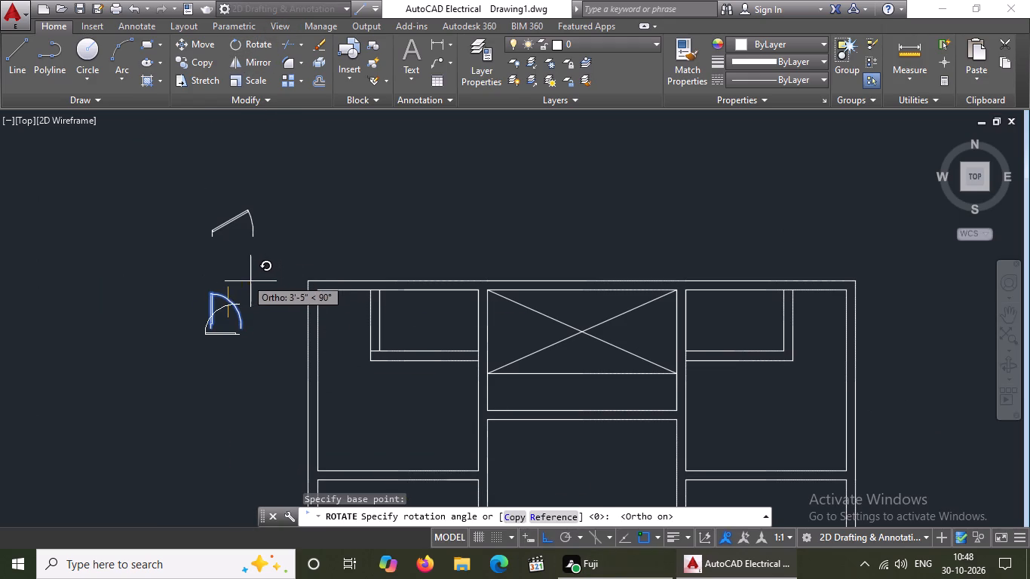
click(250, 366)
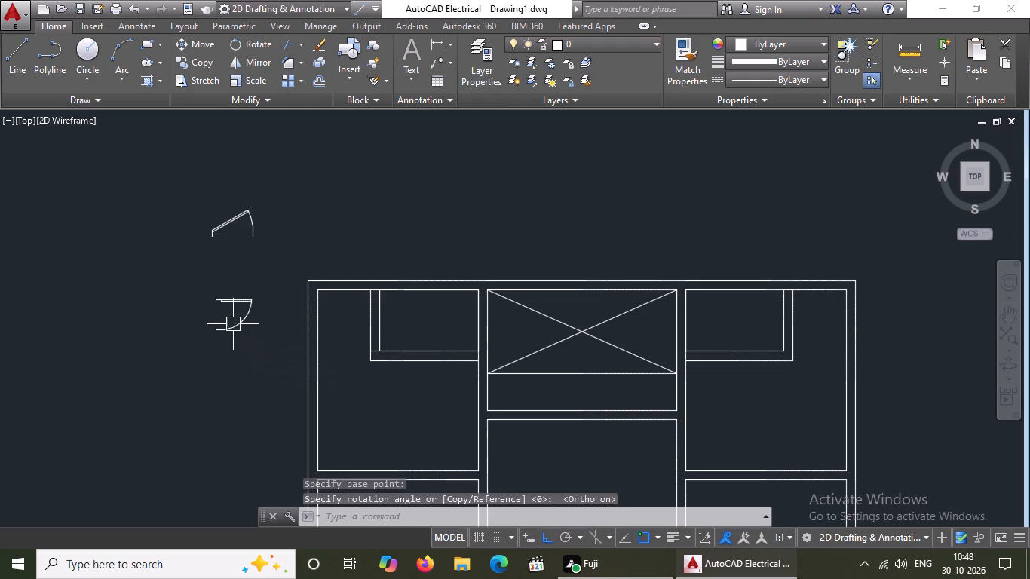
Flip the metric door block vertically so its leaf lies along the bottom and the swing arc rises above it.
click(246, 305)
scroll(216, 325, up, 2)
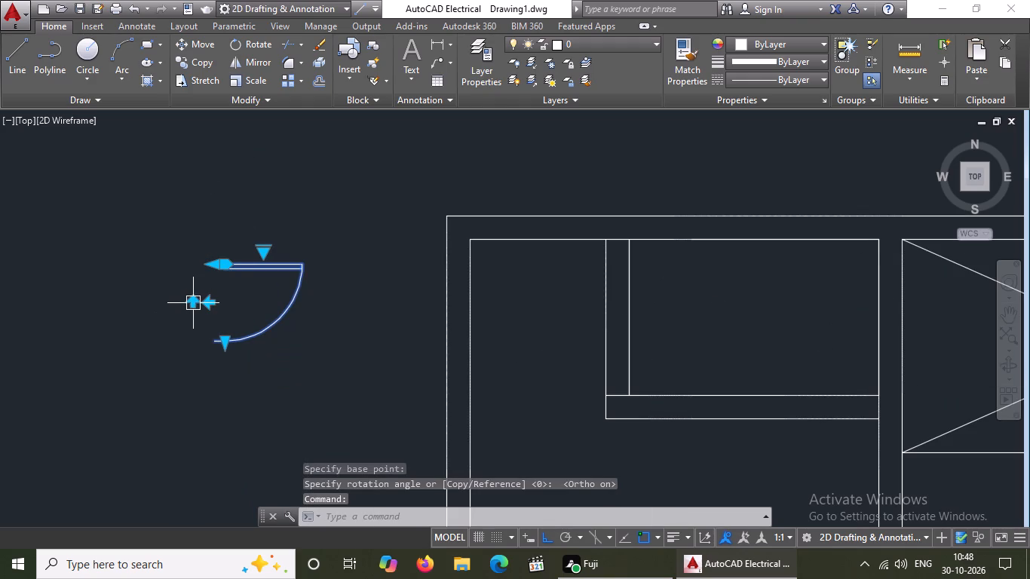
click(189, 302)
key(Escape)
Move the metric door by its lower-left jamb end, with Ortho off, to where the extended line meets the top-left enclosure's outer wall.
click(243, 345)
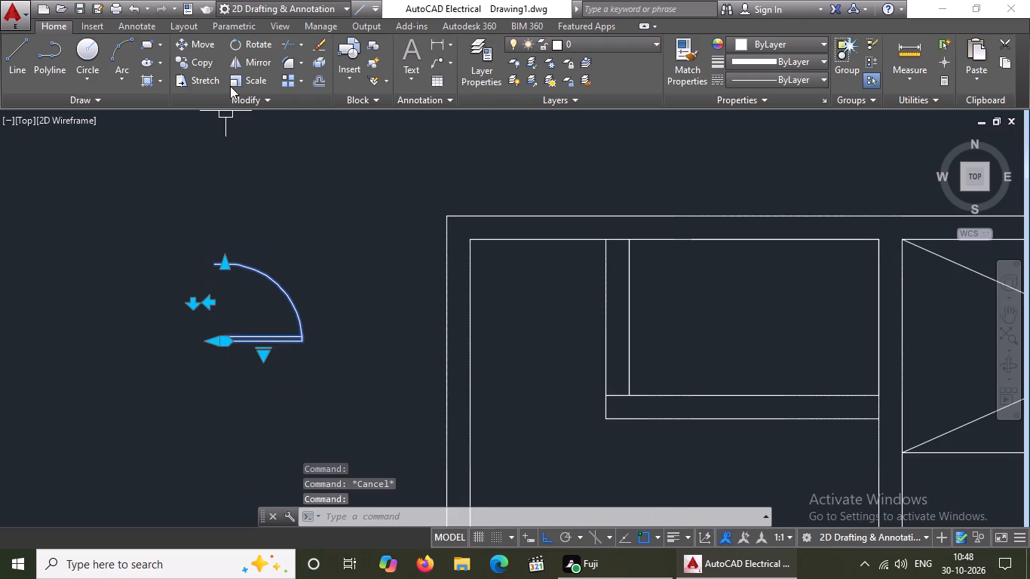
click(184, 43)
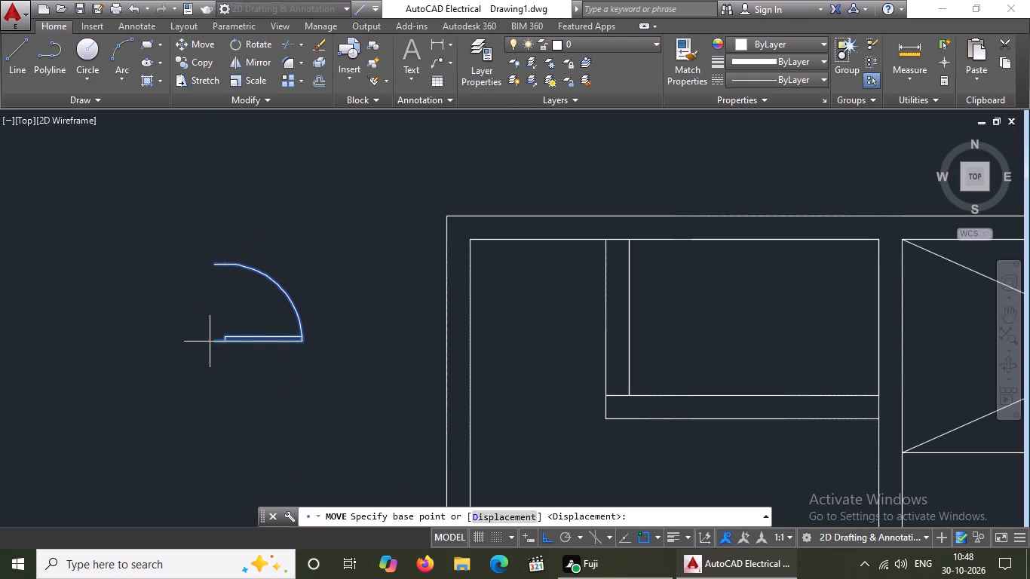
click(213, 342)
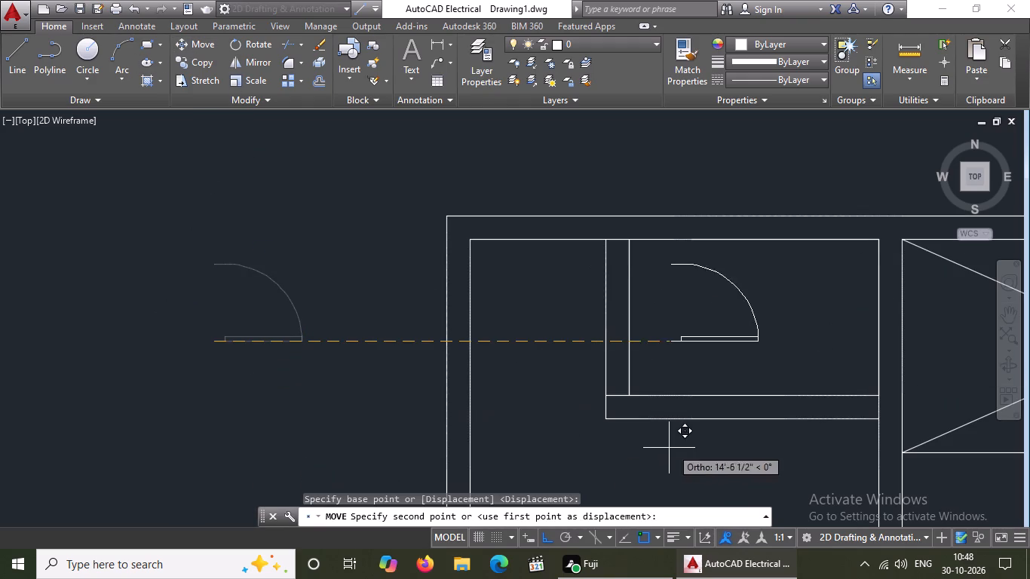
click(540, 540)
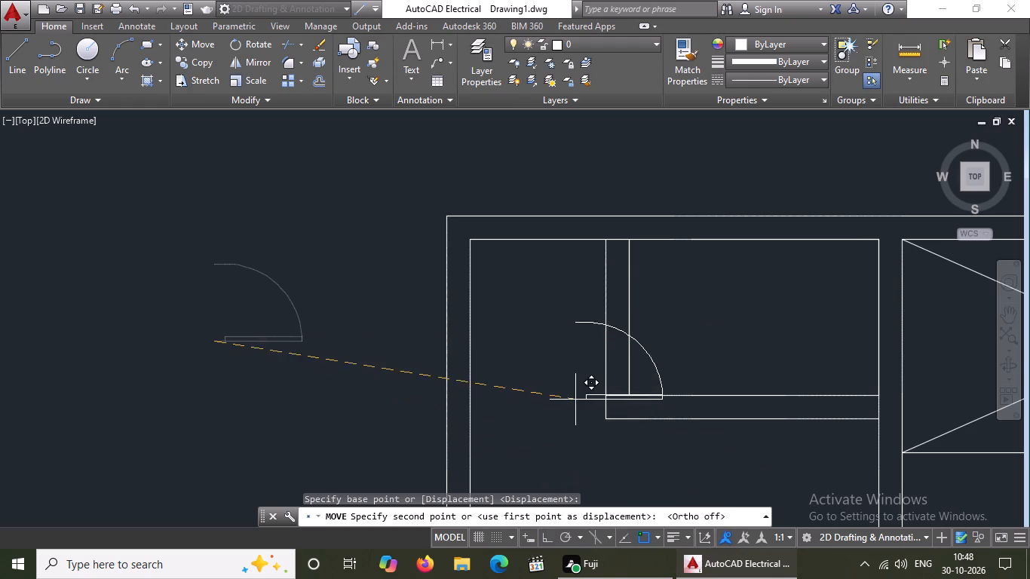
scroll(620, 395, up, 2)
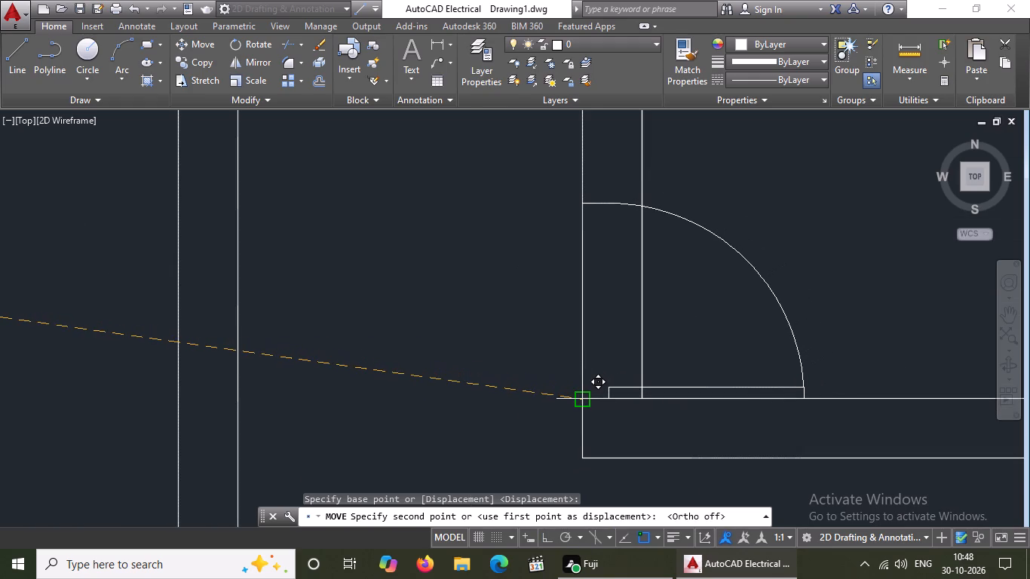
click(582, 400)
scroll(552, 357, down, 4)
key(Escape)
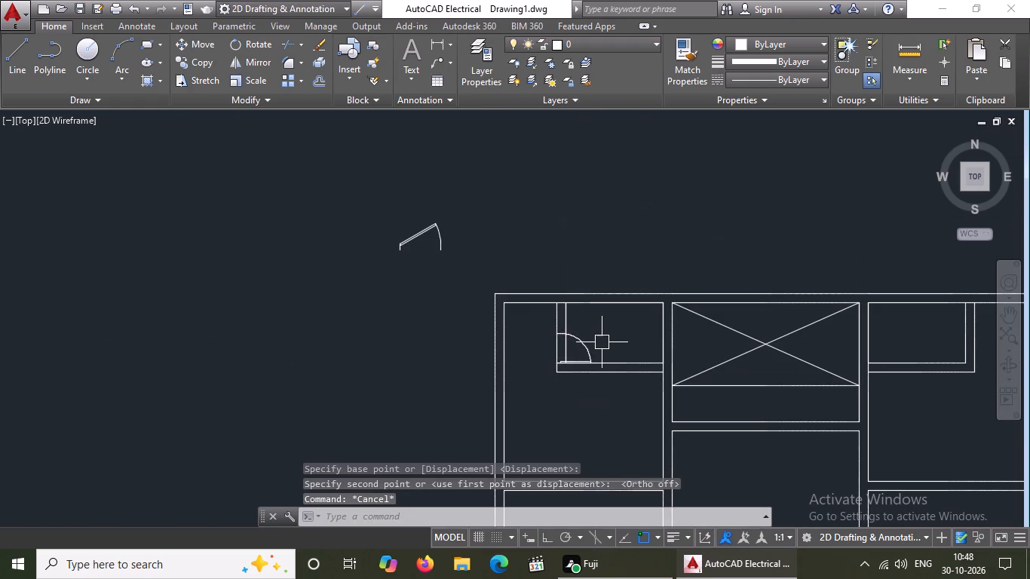
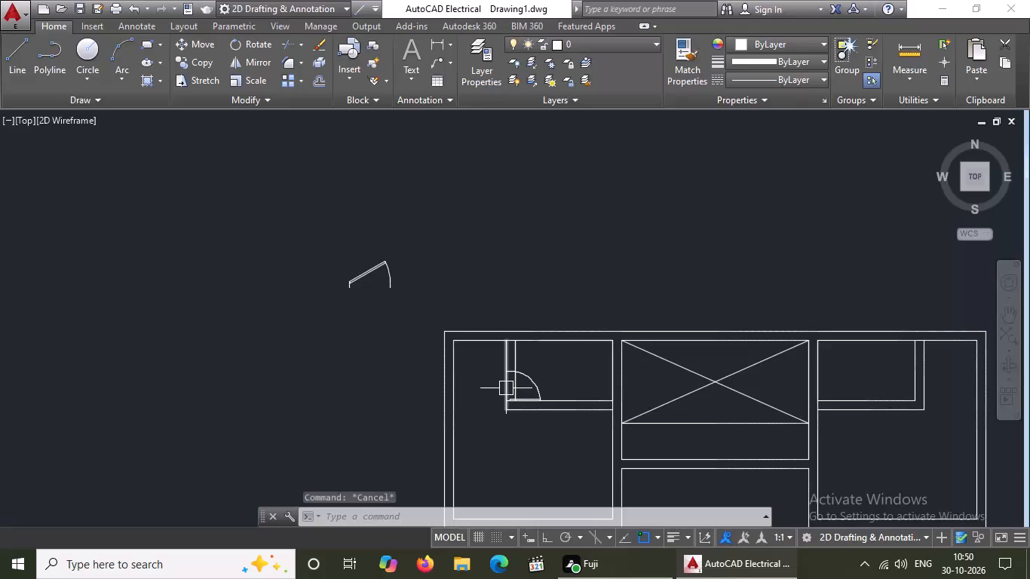
Trim both vertical wall lines of the top-left room's enclosure across the door opening, between the swing arc and the door leaf.
key(t)
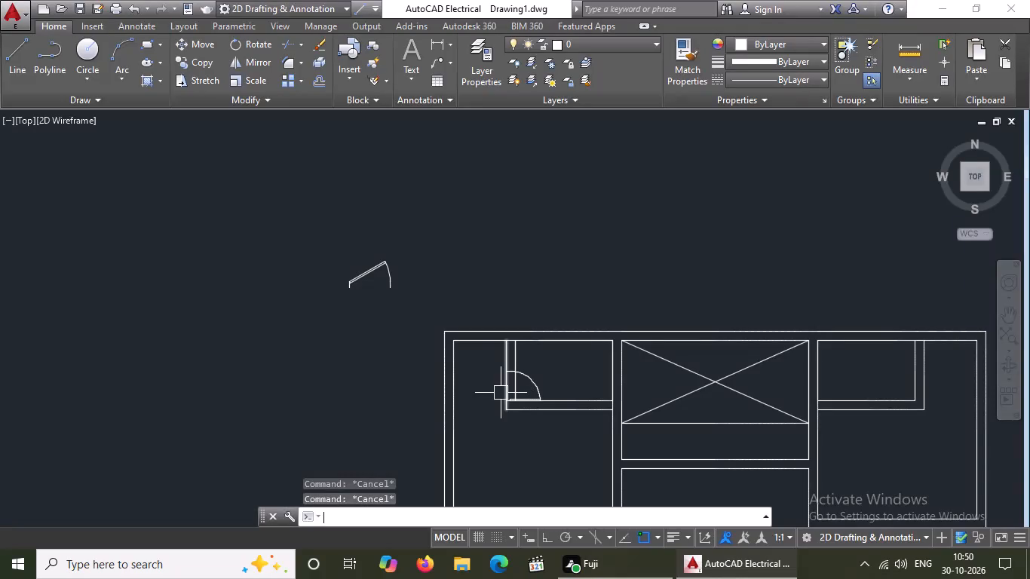
key(r)
key(Return)
key(Return)
scroll(508, 421, up, 2)
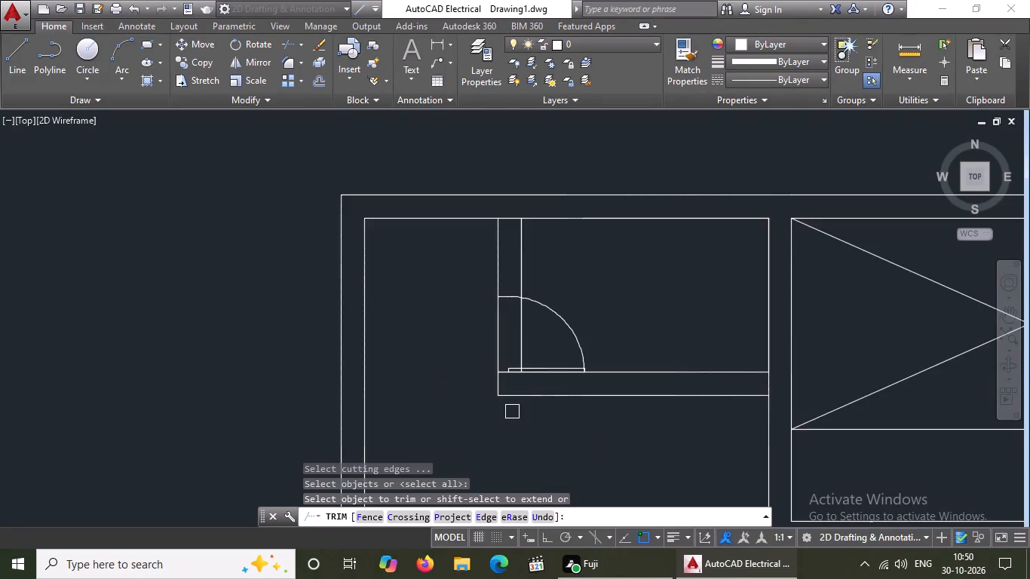
scroll(521, 376, up, 6)
click(513, 357)
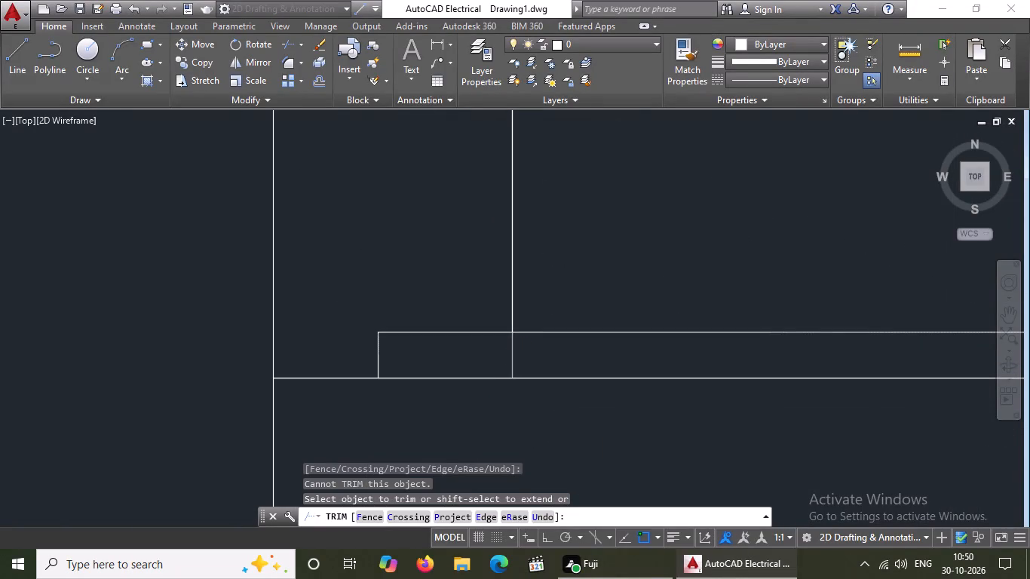
click(510, 355)
scroll(492, 334, down, 6)
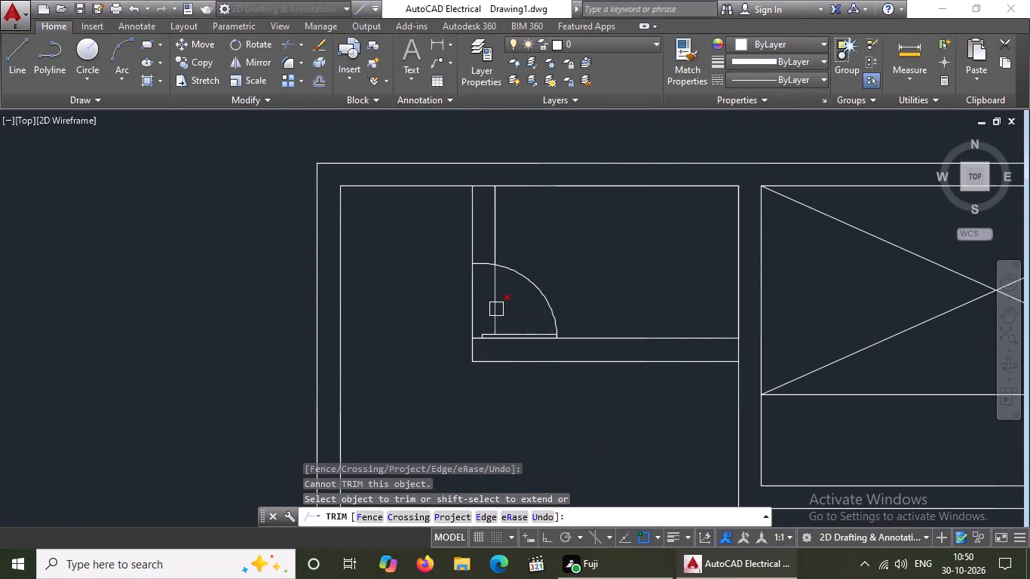
click(496, 321)
click(496, 322)
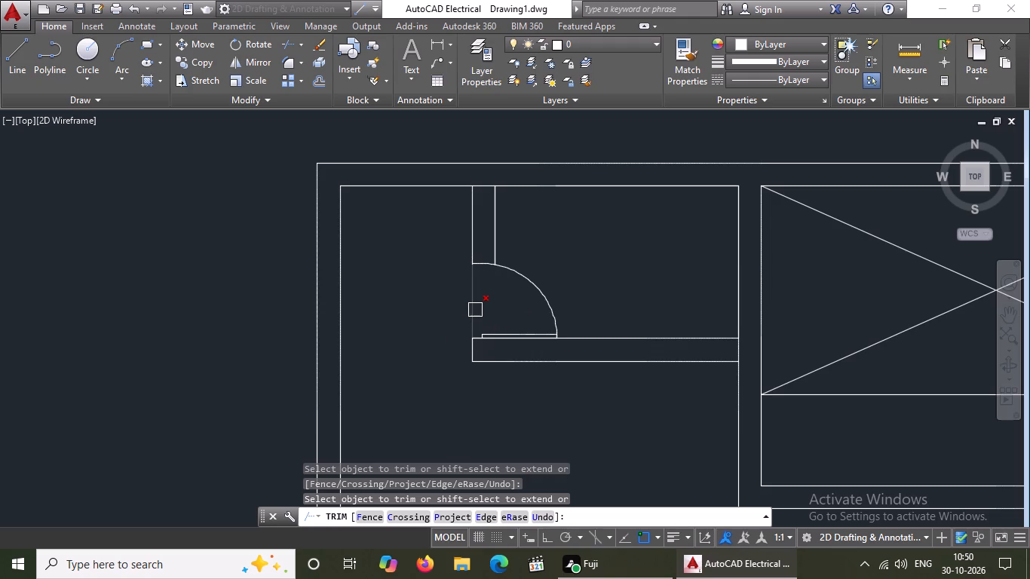
click(475, 310)
key(Escape)
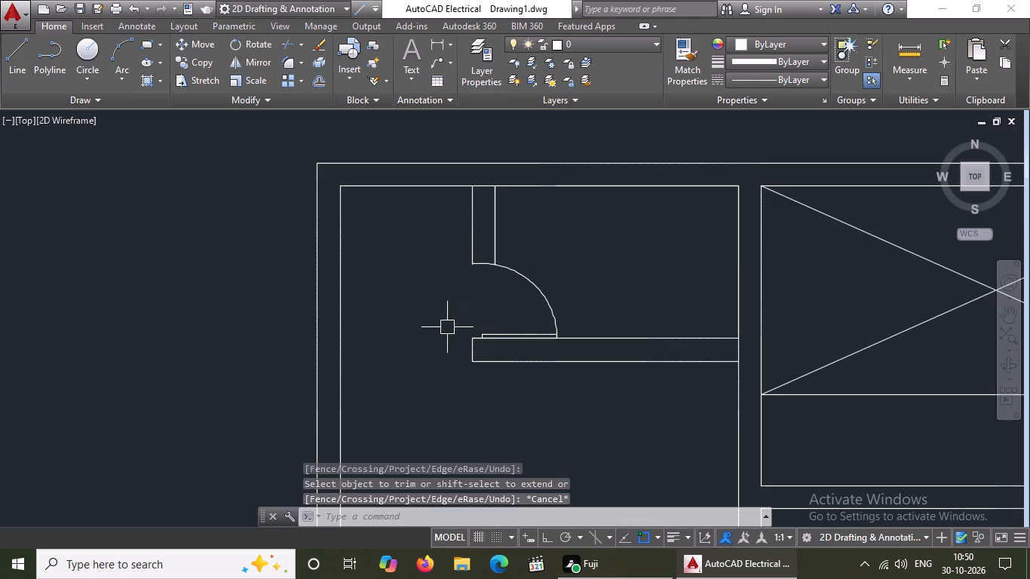
Set the spare door block outside the plan to the Open 90° opening angle.
scroll(448, 323, down, 2)
middle_drag(527, 365, 508, 338)
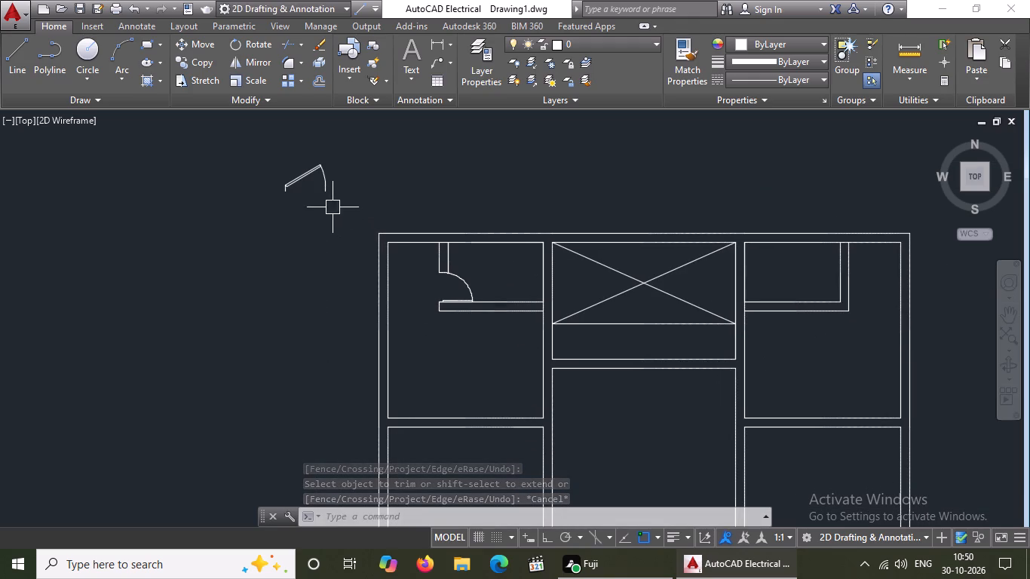
click(302, 172)
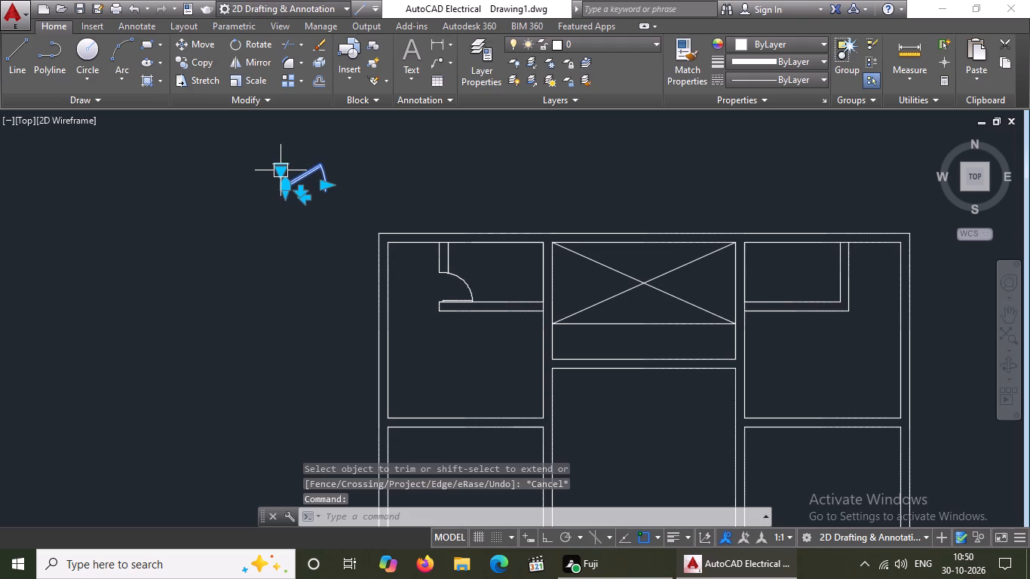
click(279, 167)
click(304, 219)
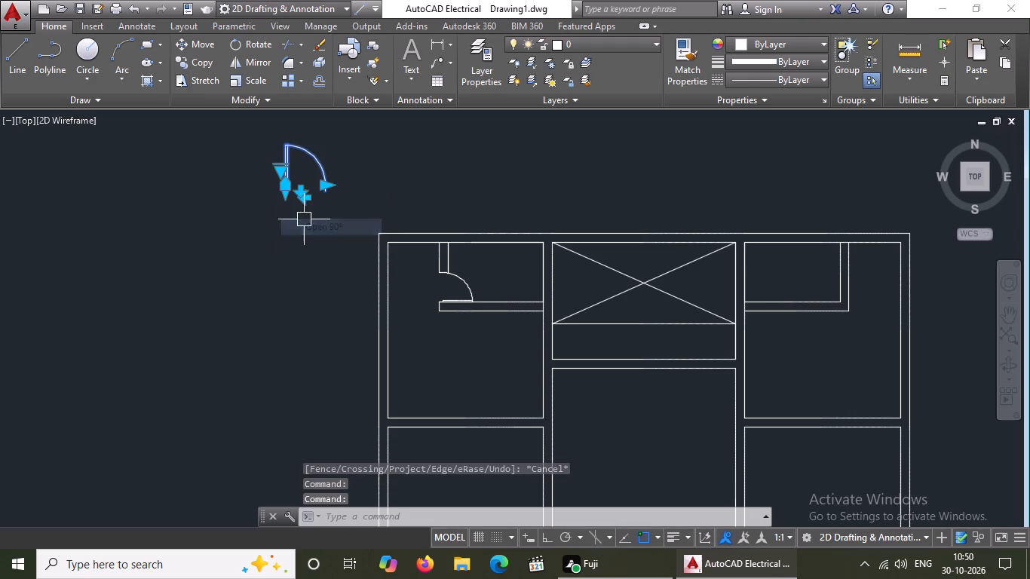
key(Escape)
Extend the top-left room's bottom wall line across the vertical wall to the central hall's left wall line.
text(ex)
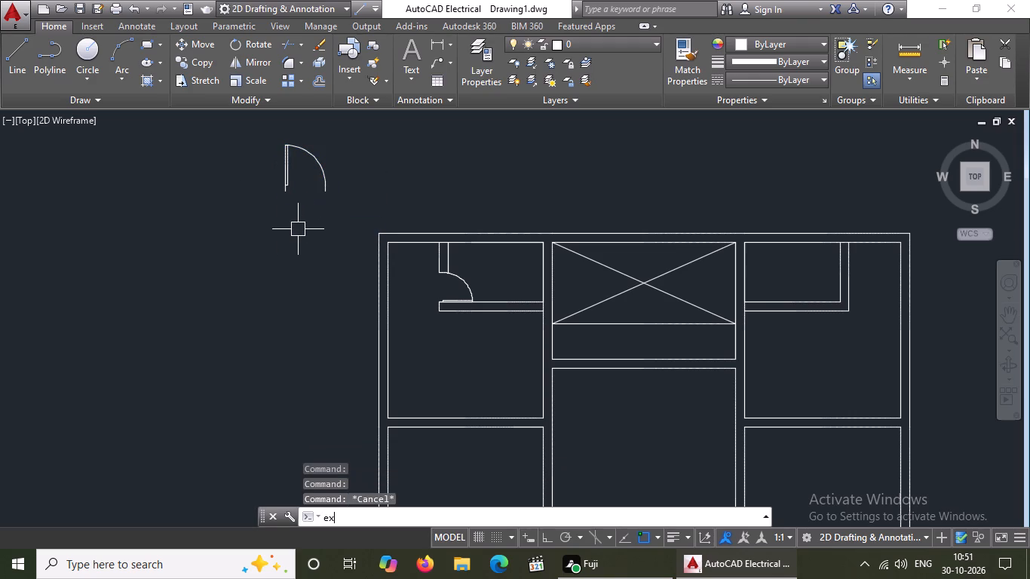
key(space)
key(space)
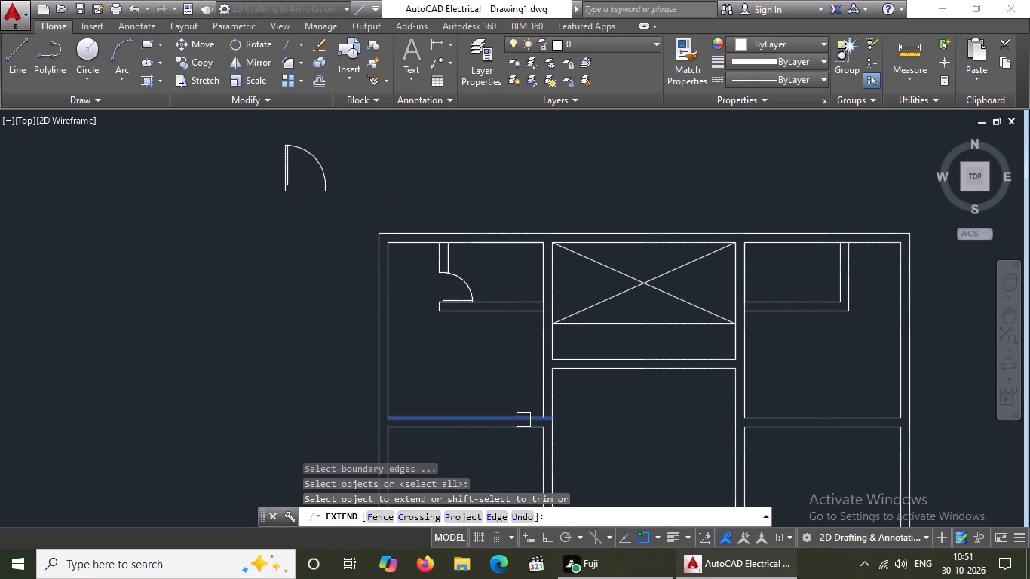
click(523, 420)
key(Escape)
key(Escape)
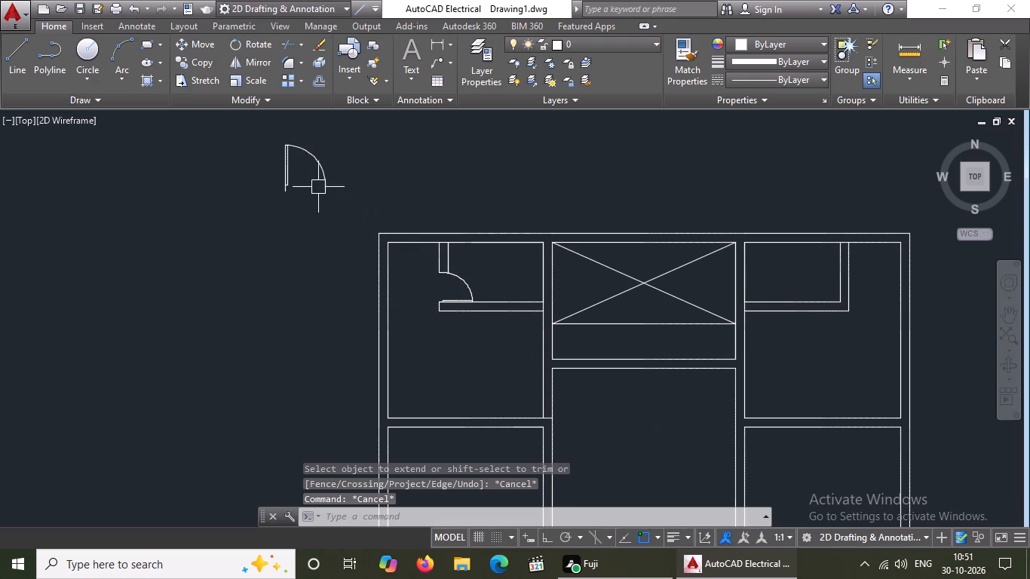
Rotate the spare door block 90° counterclockwise with Ortho on, so its leaf lies along the bottom.
click(290, 181)
click(261, 41)
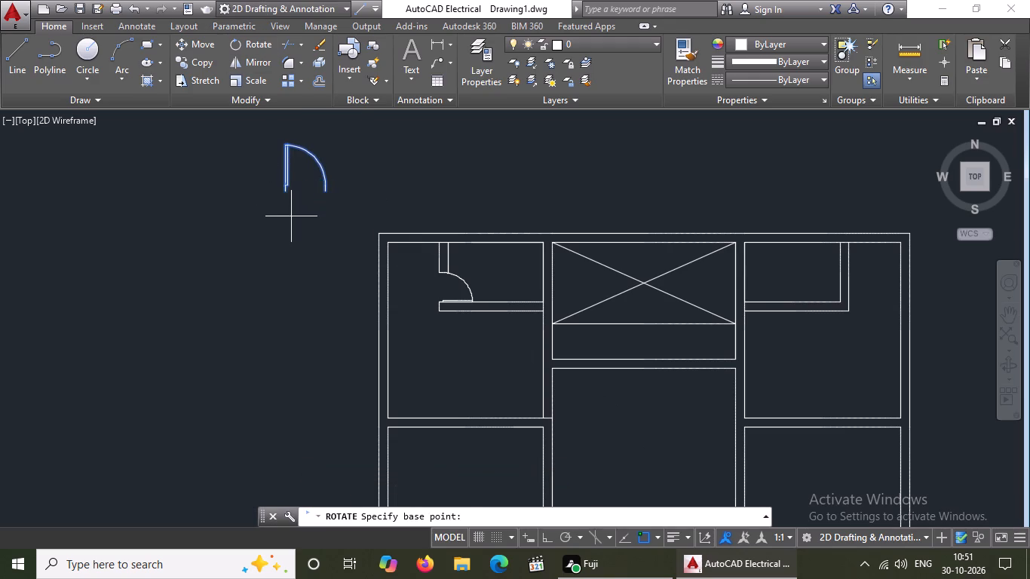
click(311, 174)
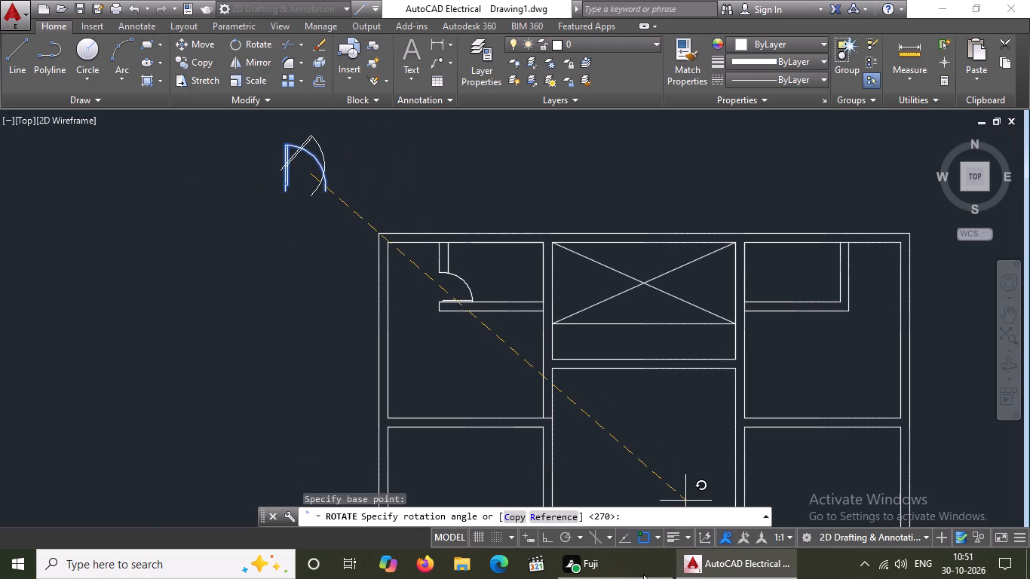
click(546, 534)
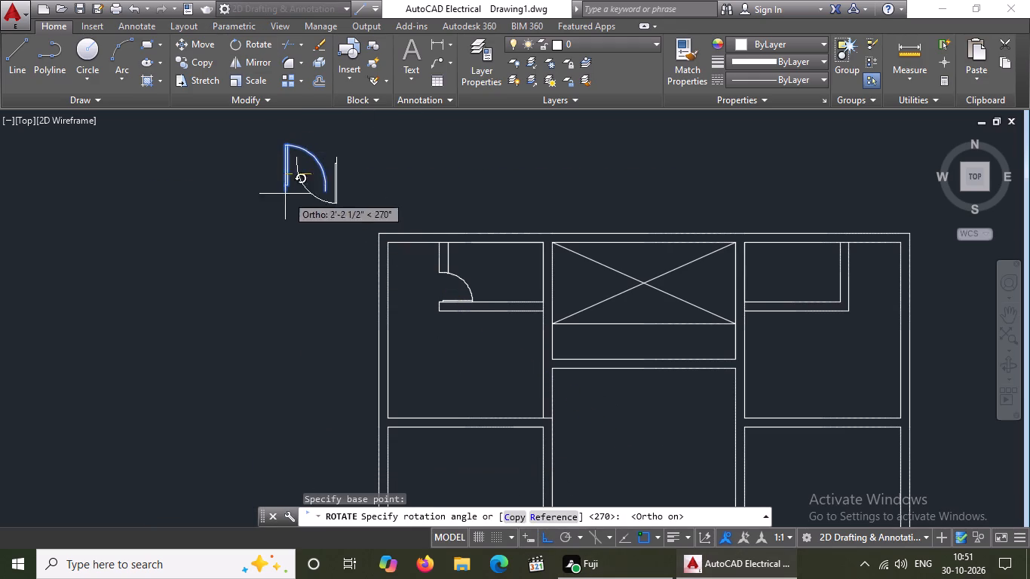
click(301, 155)
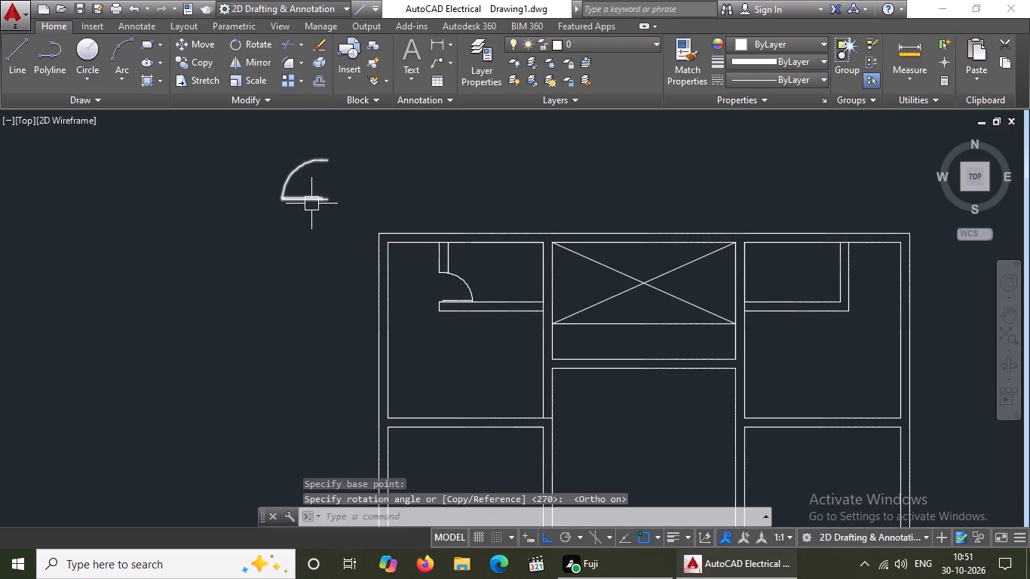
Move the door by its lower-right jamb end, with Ortho off, to where the extended line meets the central hall's left wall.
click(311, 206)
click(202, 45)
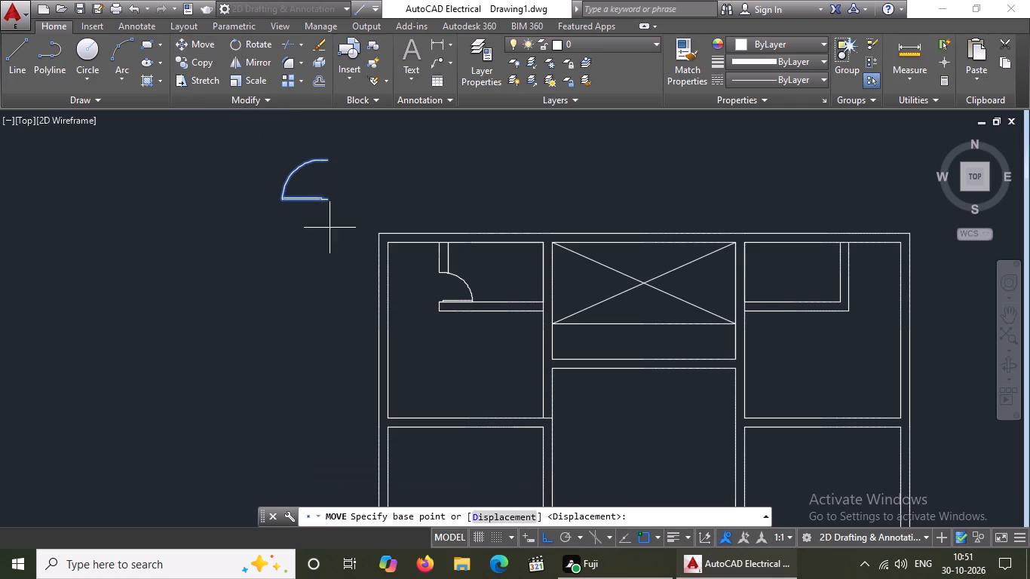
click(326, 202)
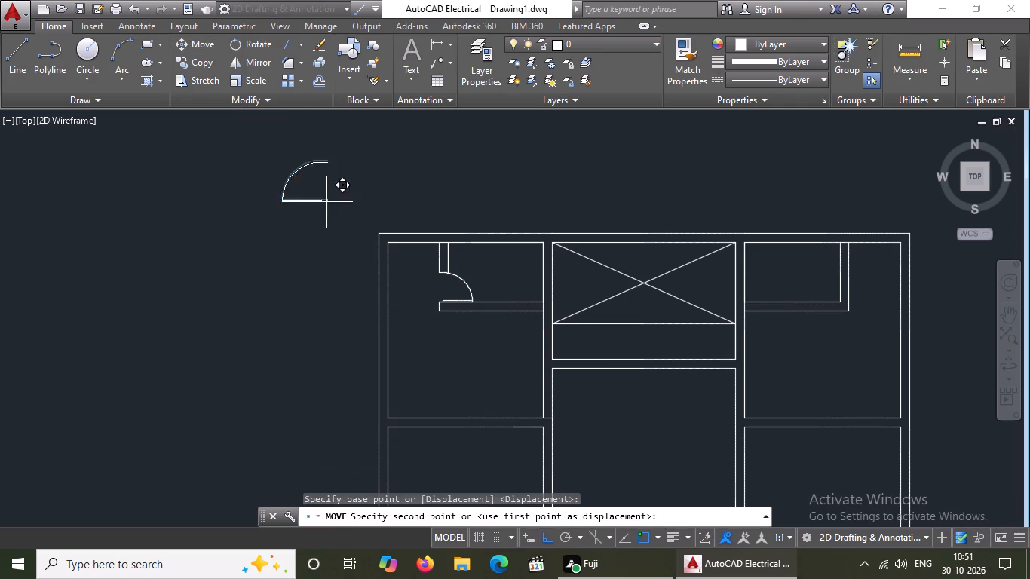
click(545, 532)
scroll(556, 414, up, 3)
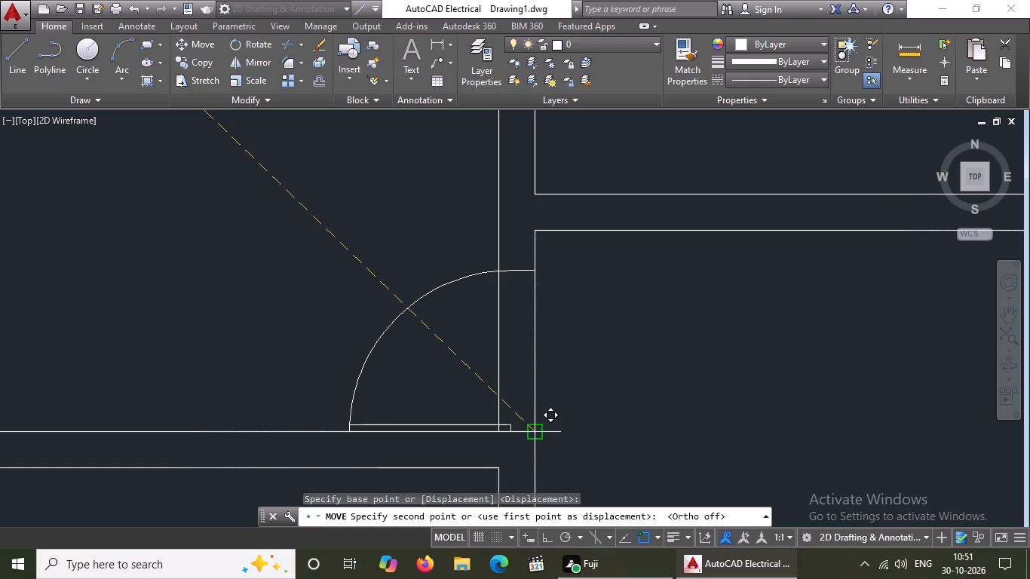
click(533, 432)
scroll(579, 416, down, 3)
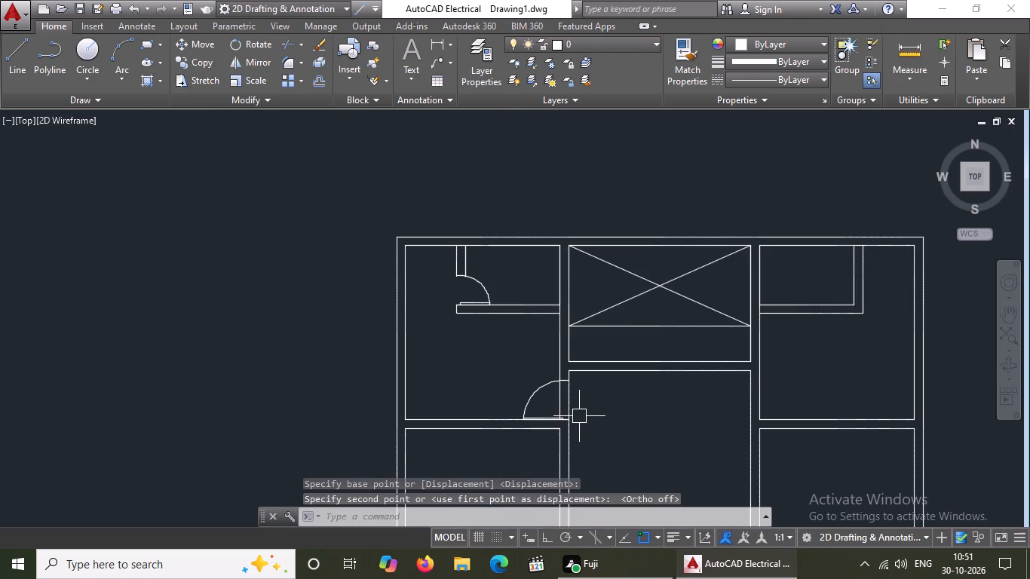
key(Escape)
Trim both vertical wall lines across the top-left room's door opening to the hall, including the short stub at the swing arc.
text(tr)
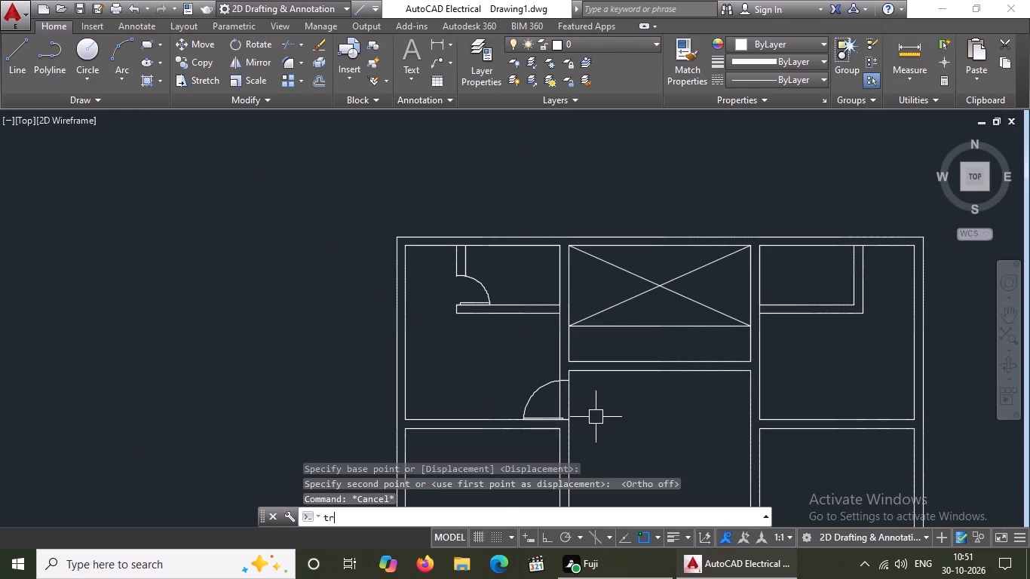
key(space)
key(space)
scroll(554, 419, up, 7)
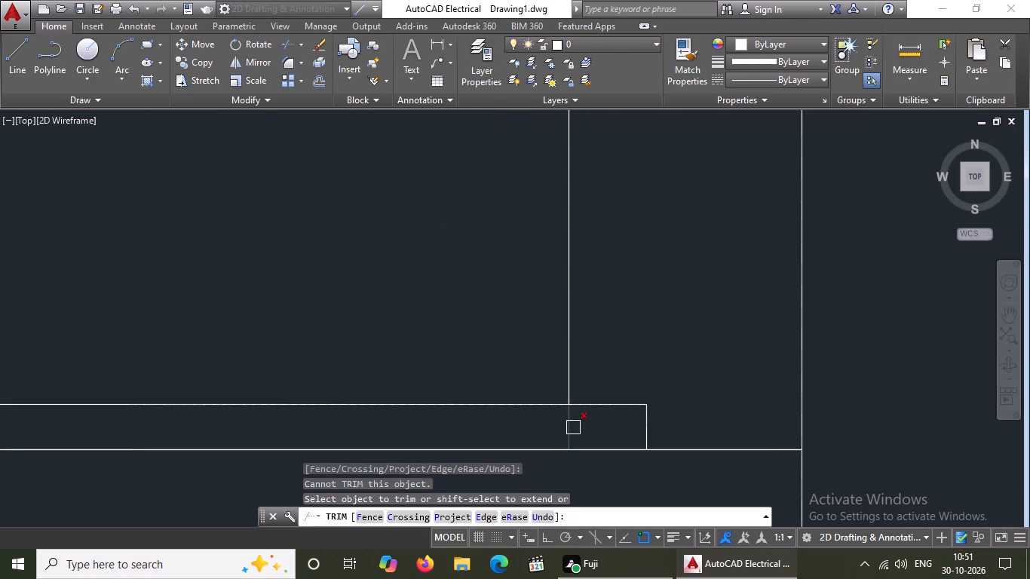
click(572, 427)
scroll(573, 373, down, 5)
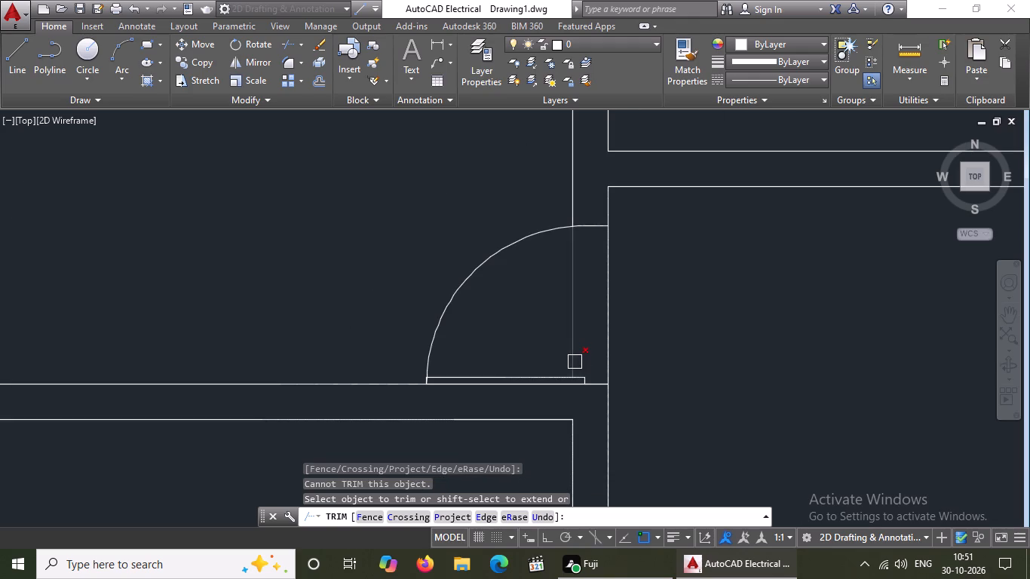
click(575, 362)
click(608, 368)
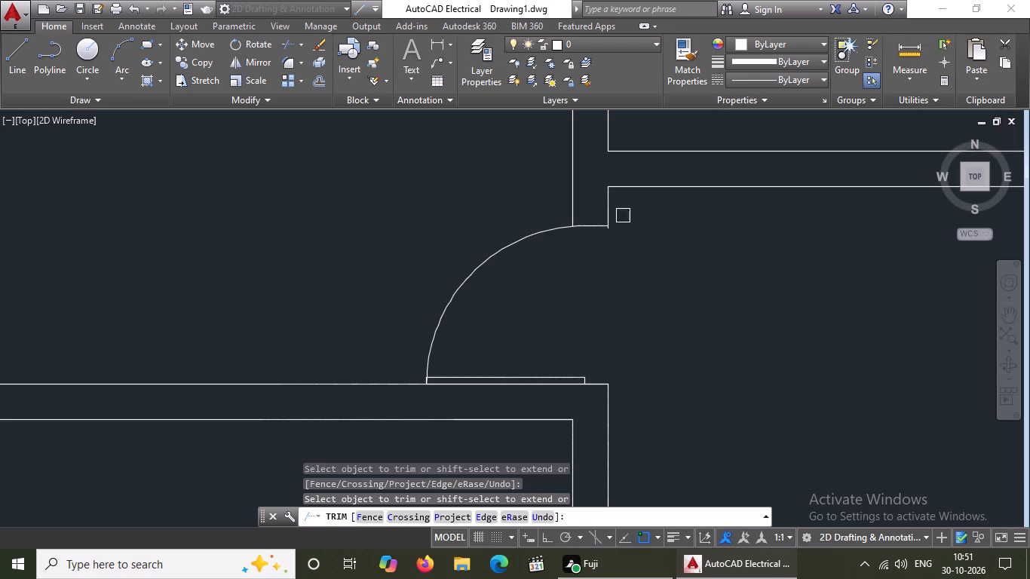
scroll(624, 202, up, 2)
scroll(608, 265, up, 3)
click(504, 271)
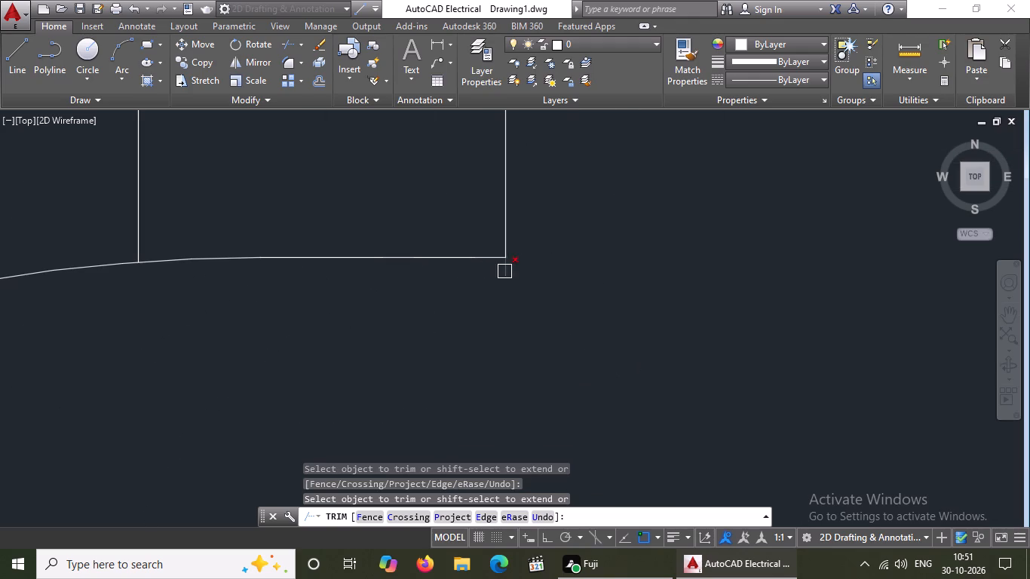
scroll(532, 274, down, 10)
key(Escape)
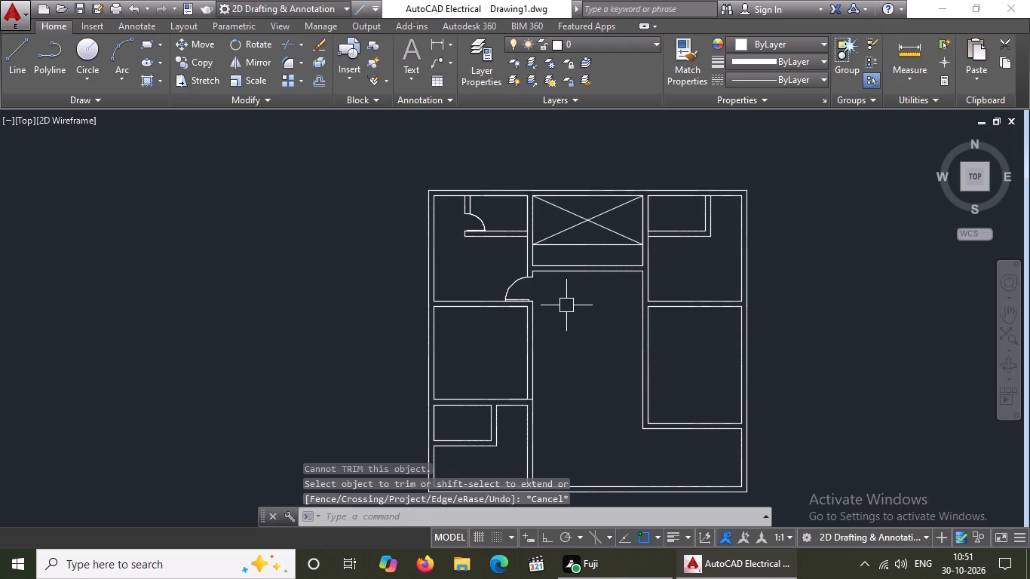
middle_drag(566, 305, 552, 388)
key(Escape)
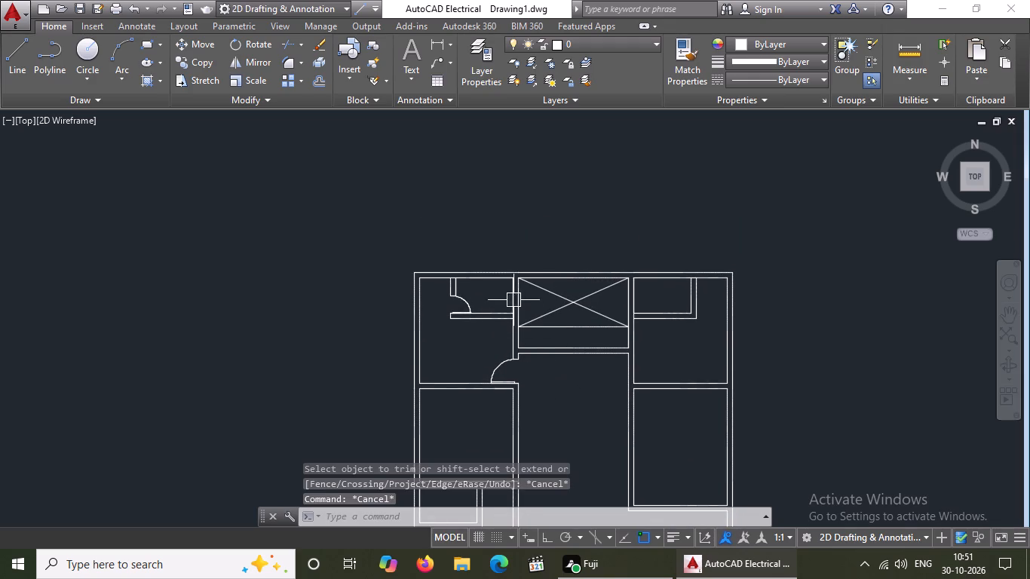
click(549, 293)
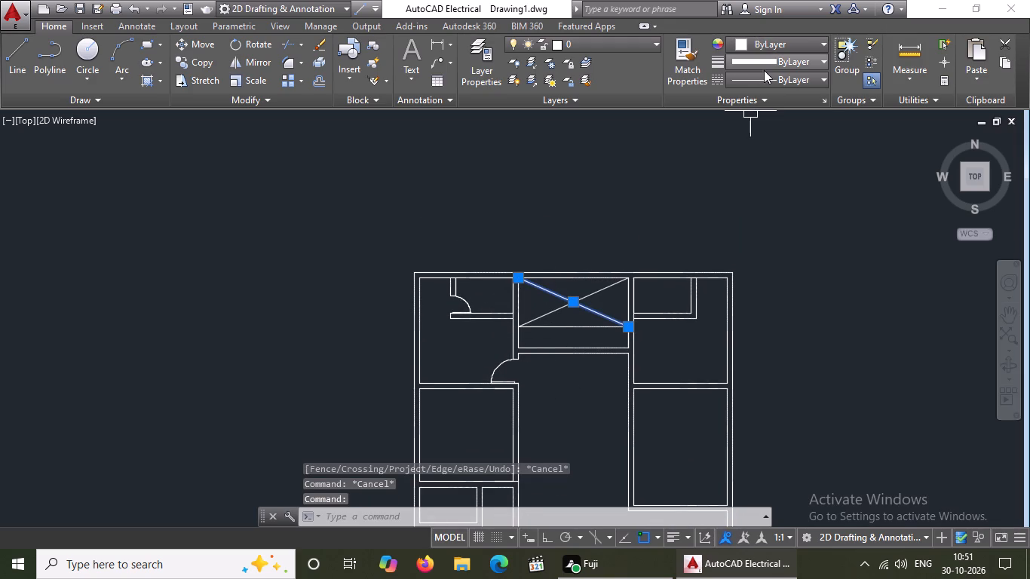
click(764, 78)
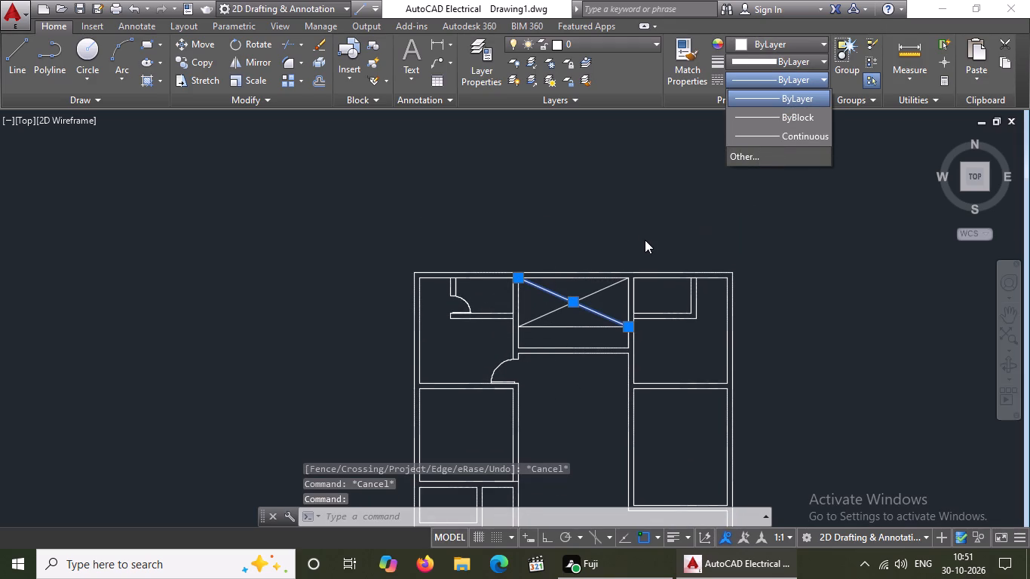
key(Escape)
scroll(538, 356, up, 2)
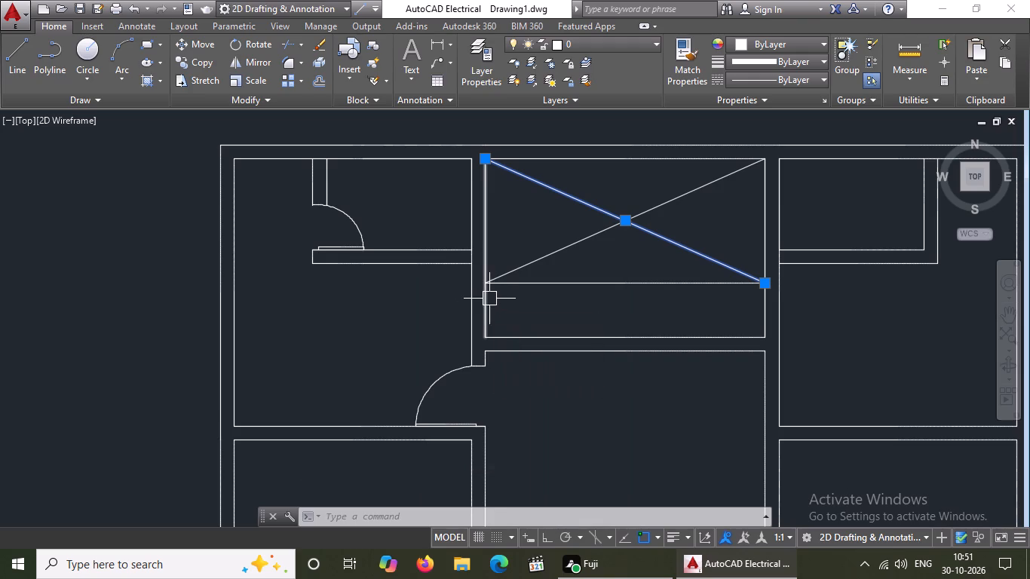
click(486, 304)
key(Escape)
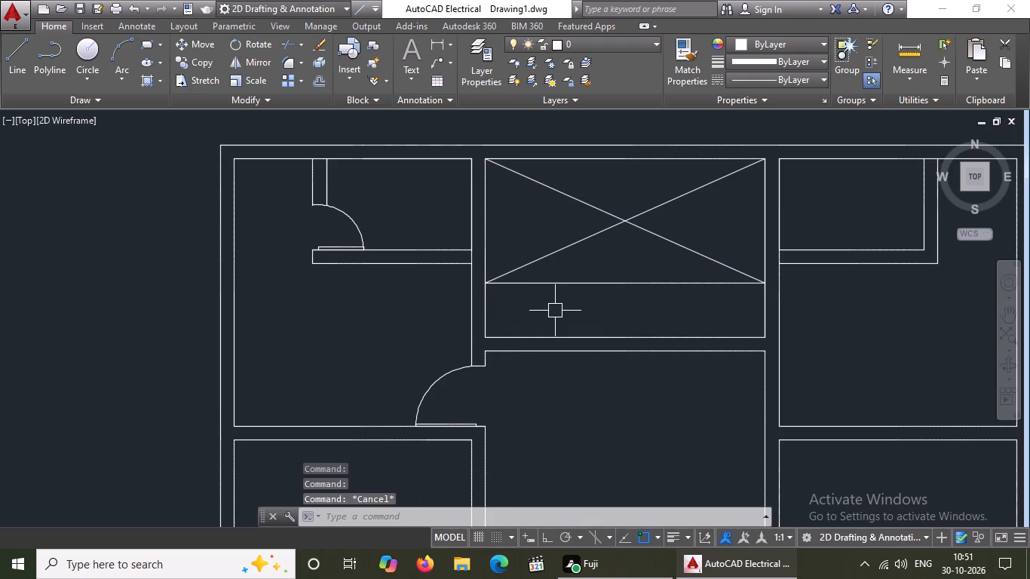
Offset the central crossed-out area's left wall line by 10" rightward, repeating from each new line to make five vertical lines.
key(o)
key(Return)
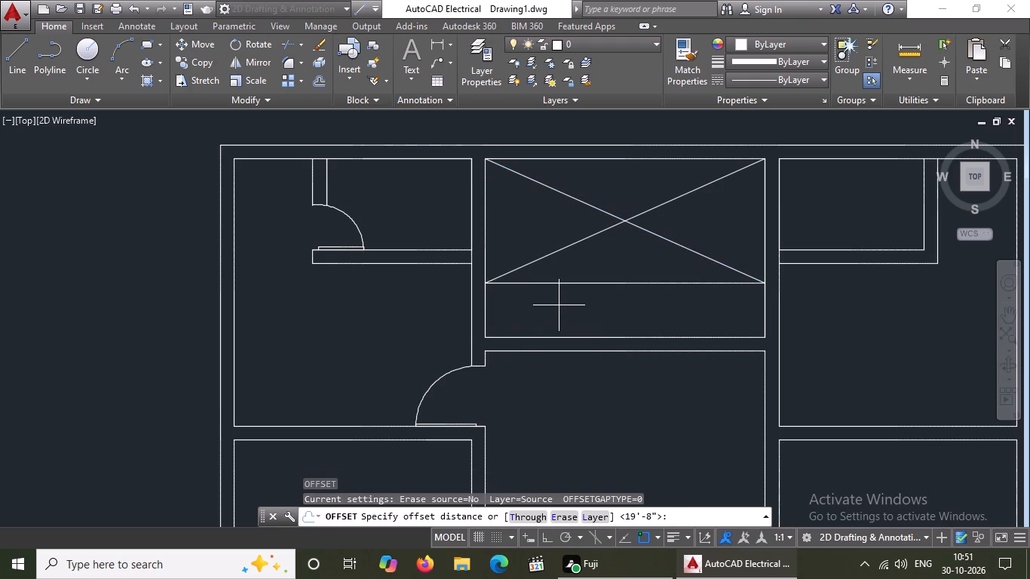
text(10)
key(shift+quotedbl)
key(Return)
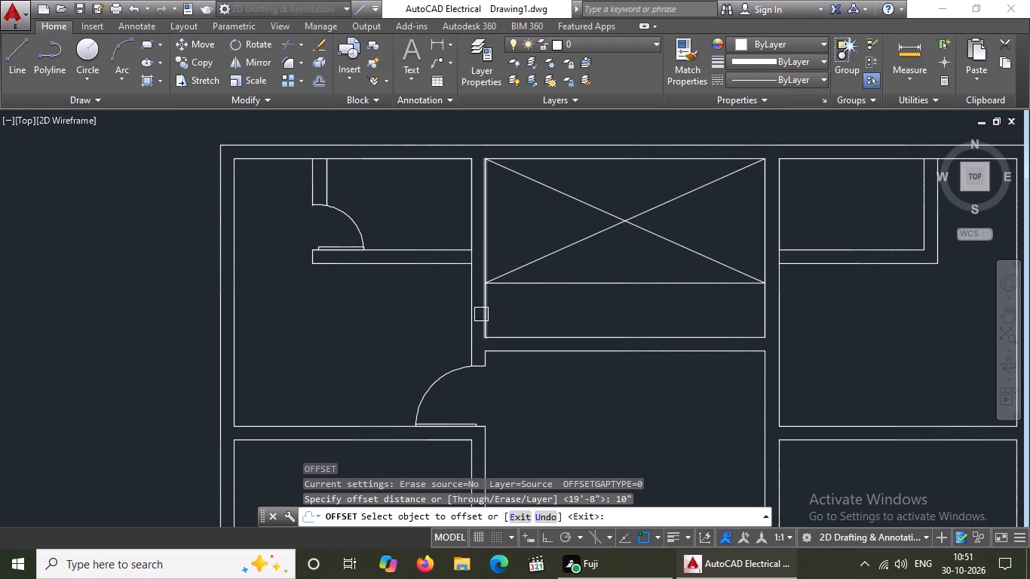
click(487, 308)
click(559, 313)
drag(503, 315, 533, 313)
click(582, 317)
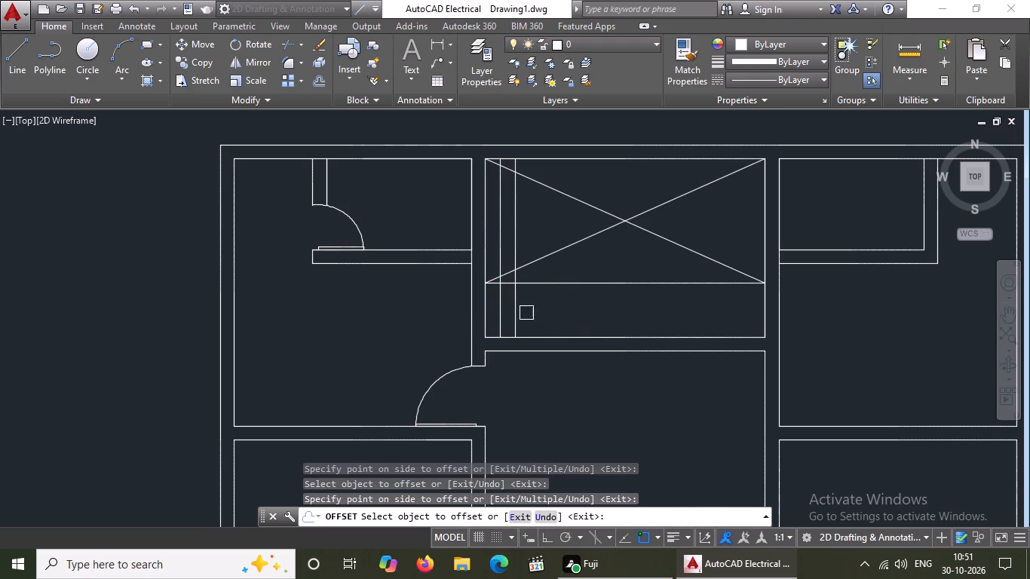
drag(518, 306, 526, 305)
click(579, 299)
click(535, 293)
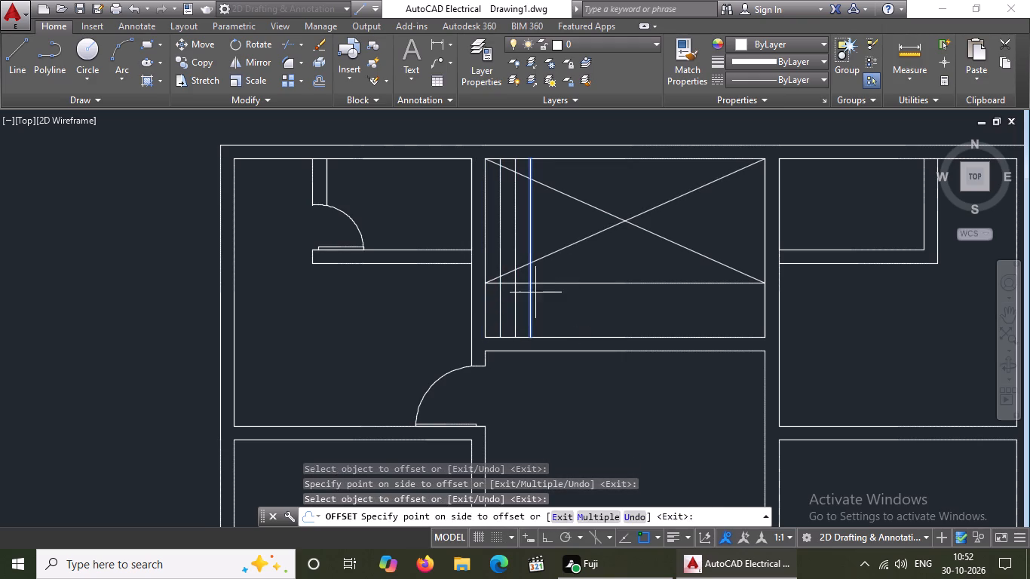
click(600, 292)
drag(549, 299, 666, 308)
click(739, 316)
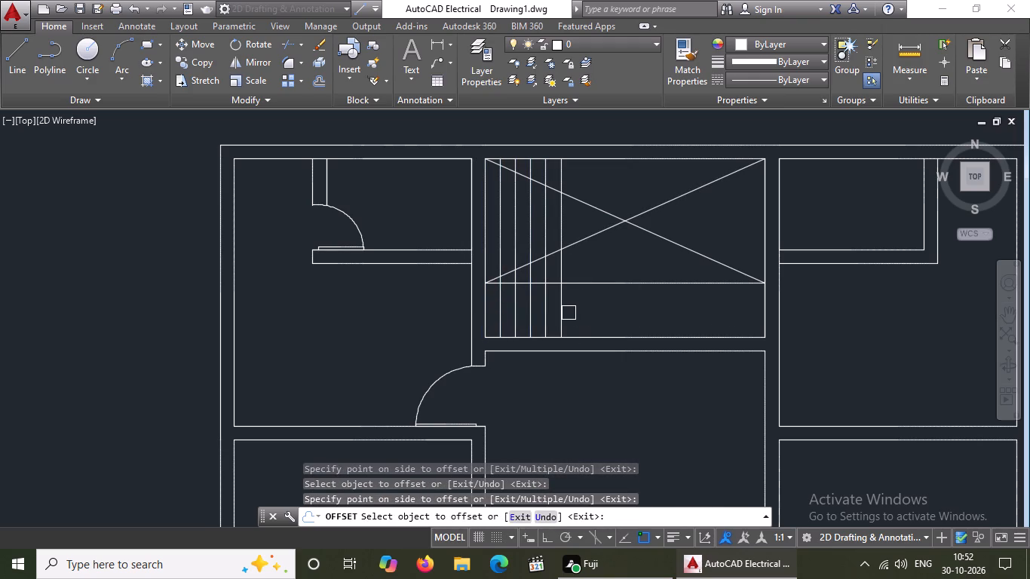
Continue the 10" offsets rightward from the fifth line, adding six more vertical lines to just past the diagonals' crossing.
drag(560, 310, 586, 302)
click(691, 298)
drag(572, 311, 584, 309)
drag(676, 307, 662, 312)
drag(594, 305, 627, 305)
click(748, 305)
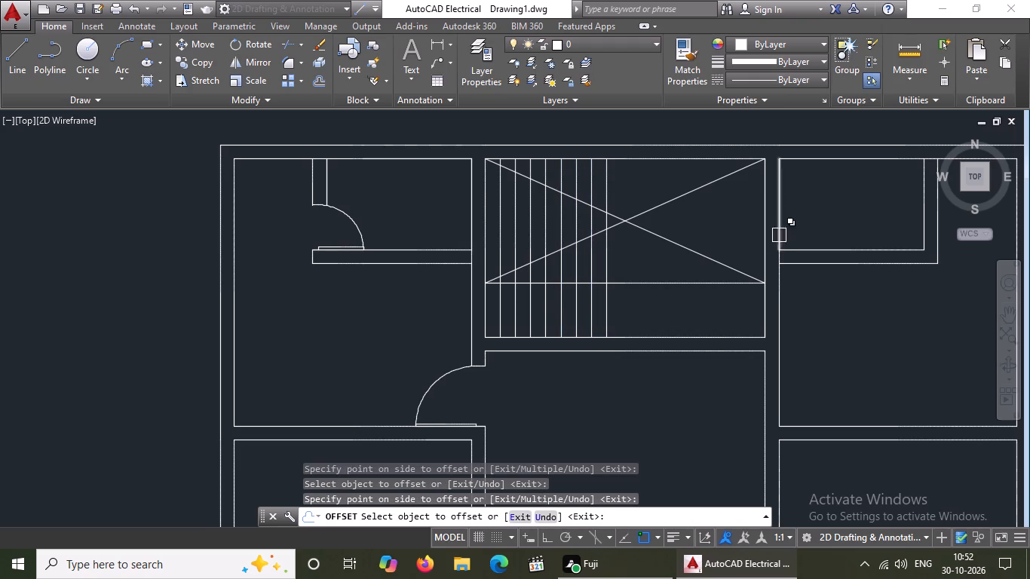
drag(610, 315, 625, 314)
click(686, 305)
click(621, 311)
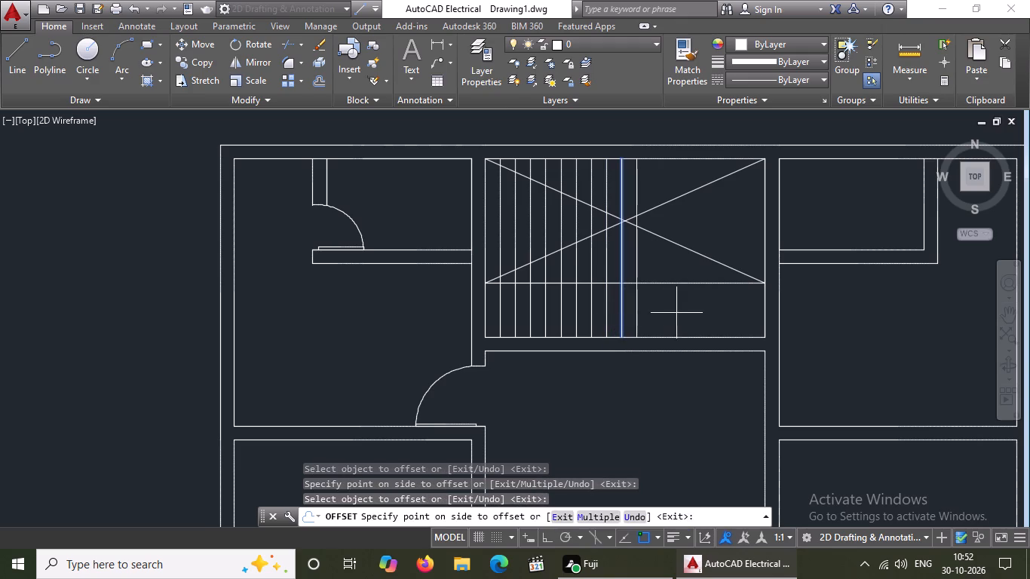
click(677, 313)
drag(632, 312, 647, 310)
click(670, 305)
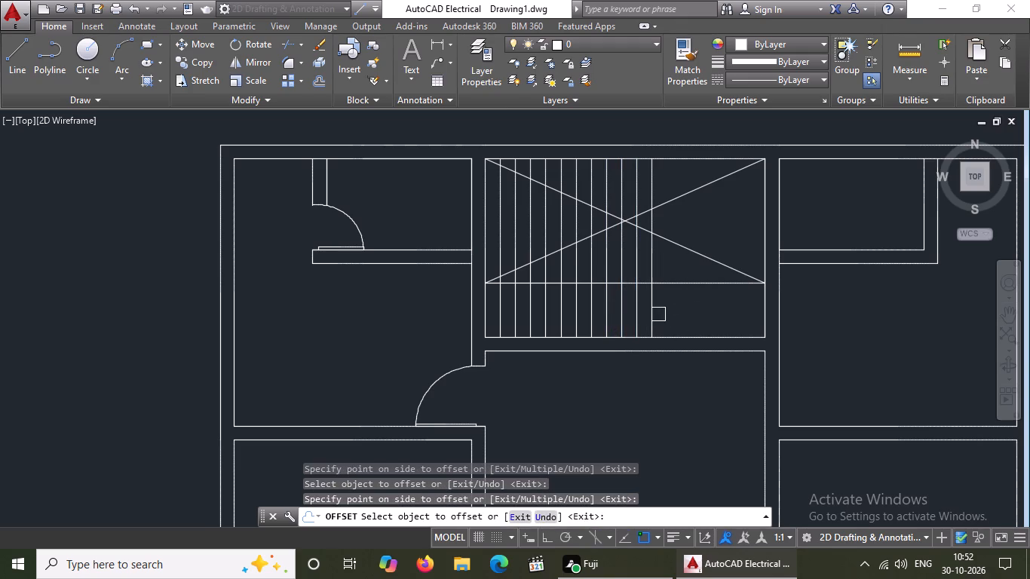
Add seven more vertical lines at 10" offsets, carrying the series up to the central area's right wall.
drag(652, 317, 669, 314)
drag(700, 307, 699, 315)
click(665, 320)
click(730, 302)
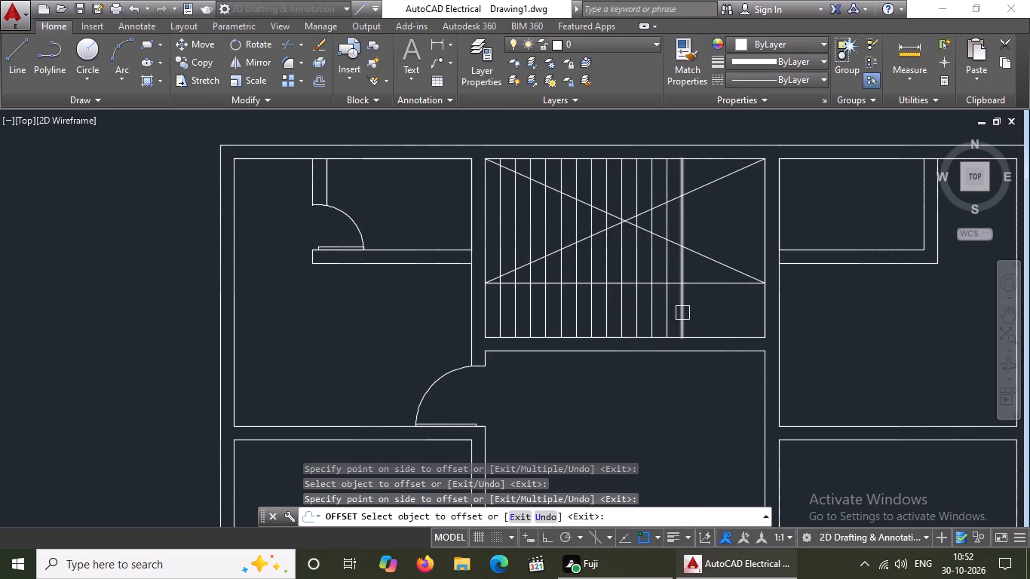
click(685, 310)
drag(806, 285, 792, 294)
drag(693, 293, 704, 293)
click(732, 294)
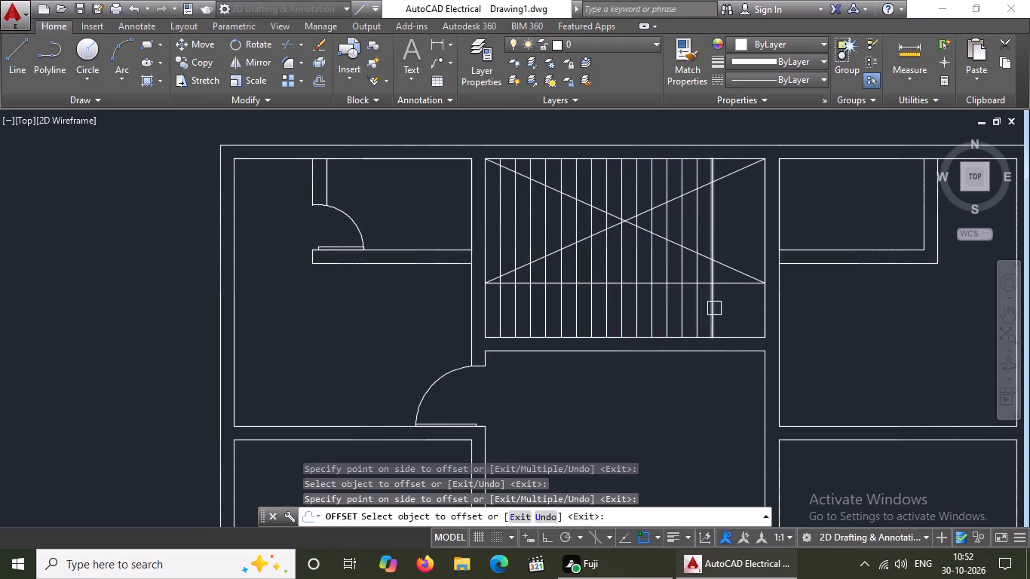
drag(711, 310, 725, 305)
drag(757, 294, 756, 302)
click(729, 311)
click(756, 299)
drag(740, 308, 747, 305)
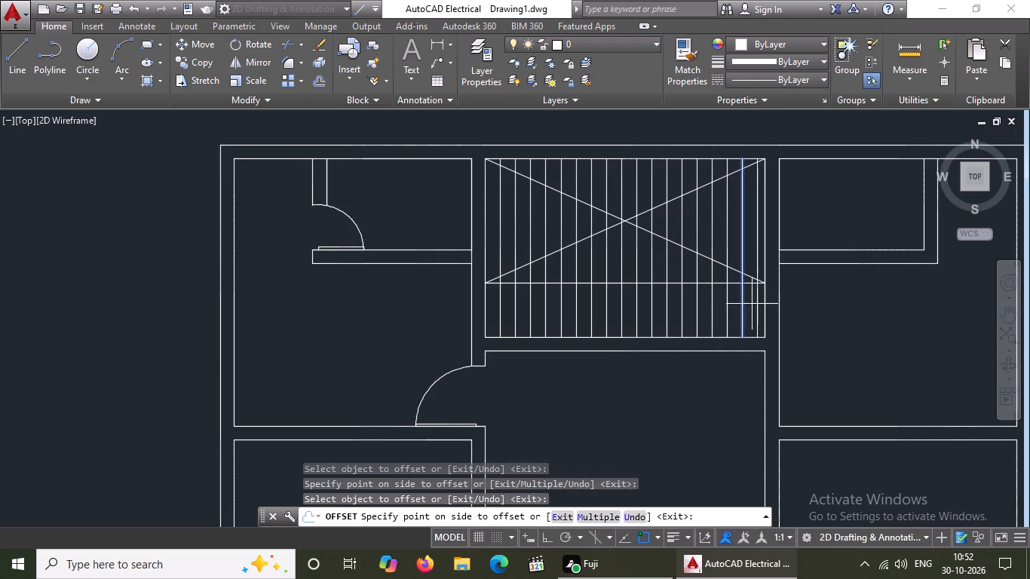
click(761, 300)
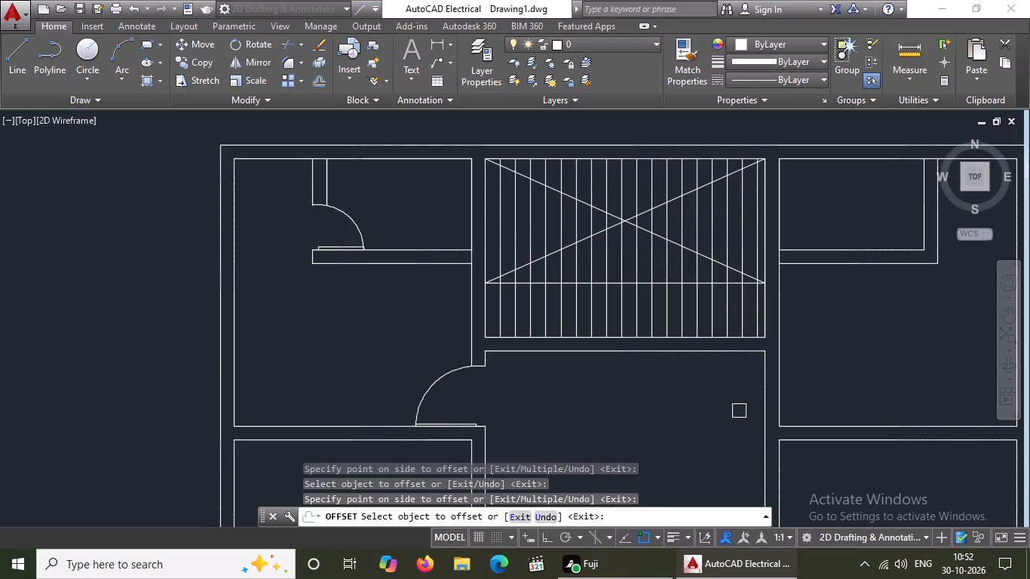
key(Escape)
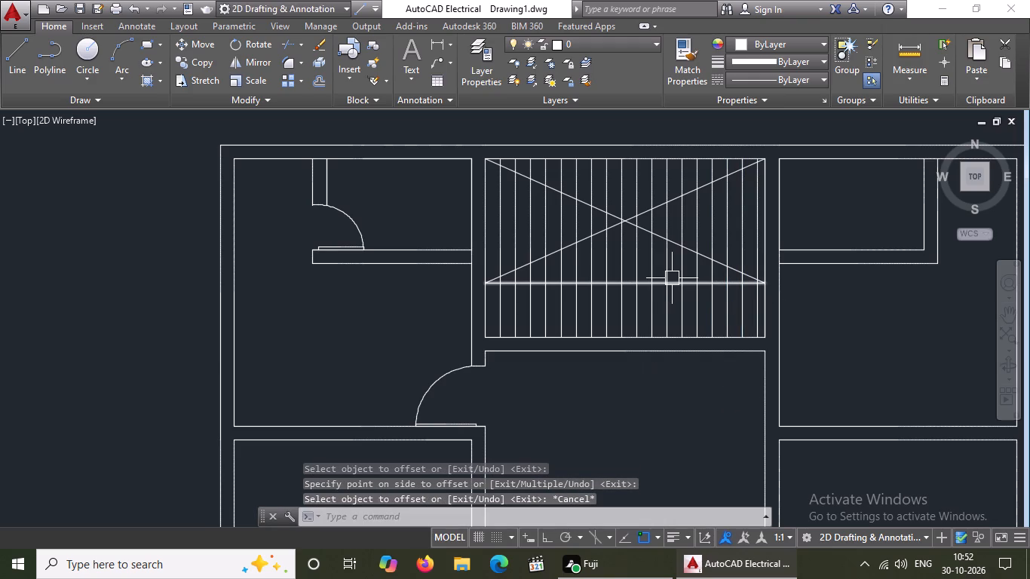
Trim the first five vertical lines from the left between the rising diagonal and the horizontal line beneath it.
key(t)
text(r)
key(space)
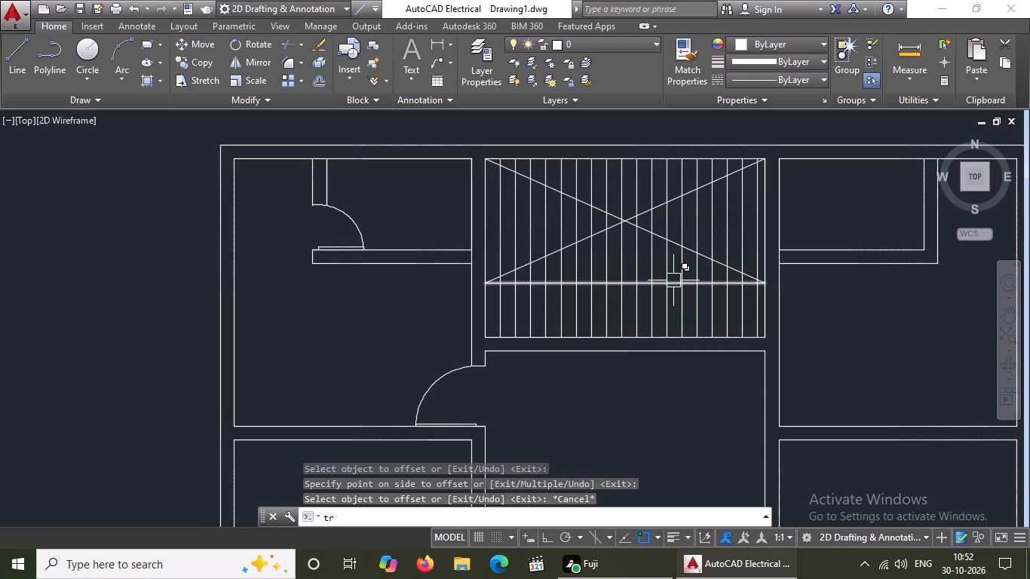
key(space)
scroll(510, 277, up, 5)
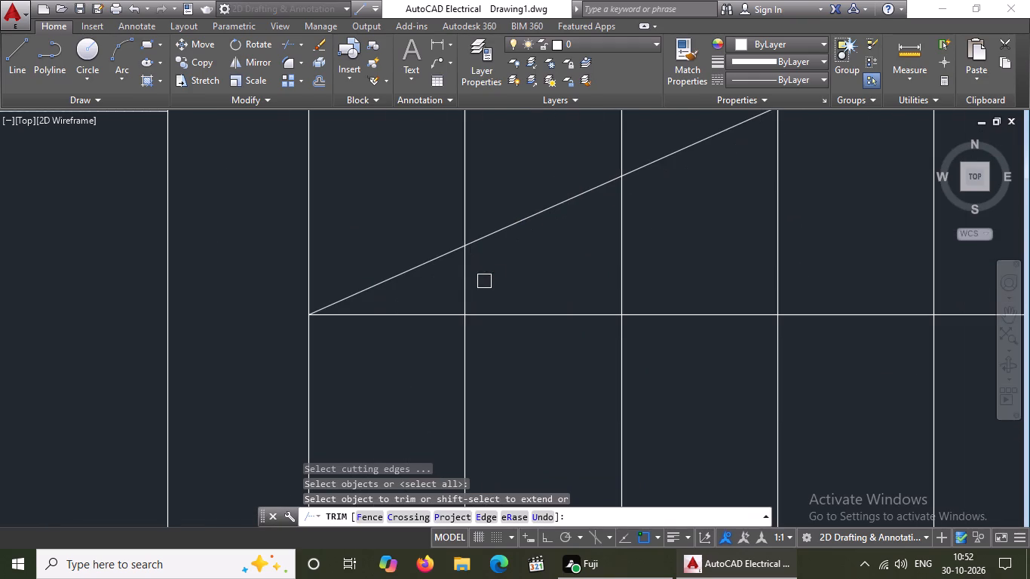
click(461, 286)
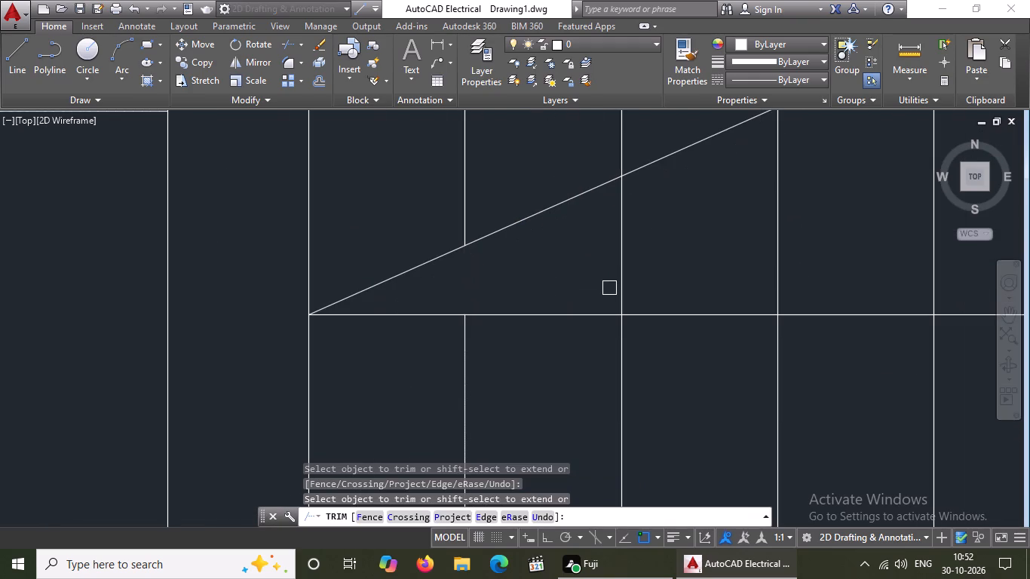
click(621, 298)
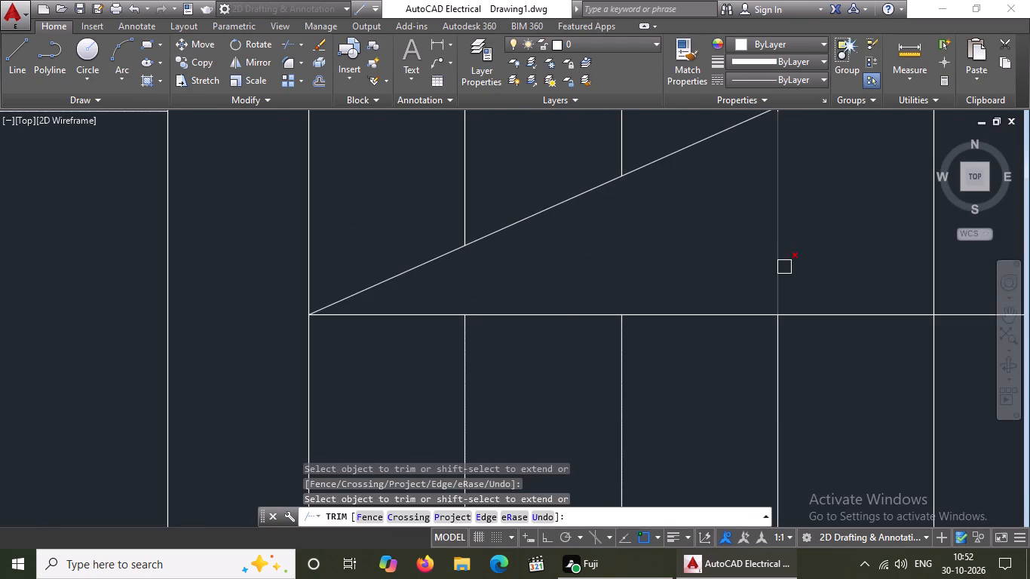
click(773, 271)
scroll(630, 296, down, 4)
scroll(691, 280, up, 2)
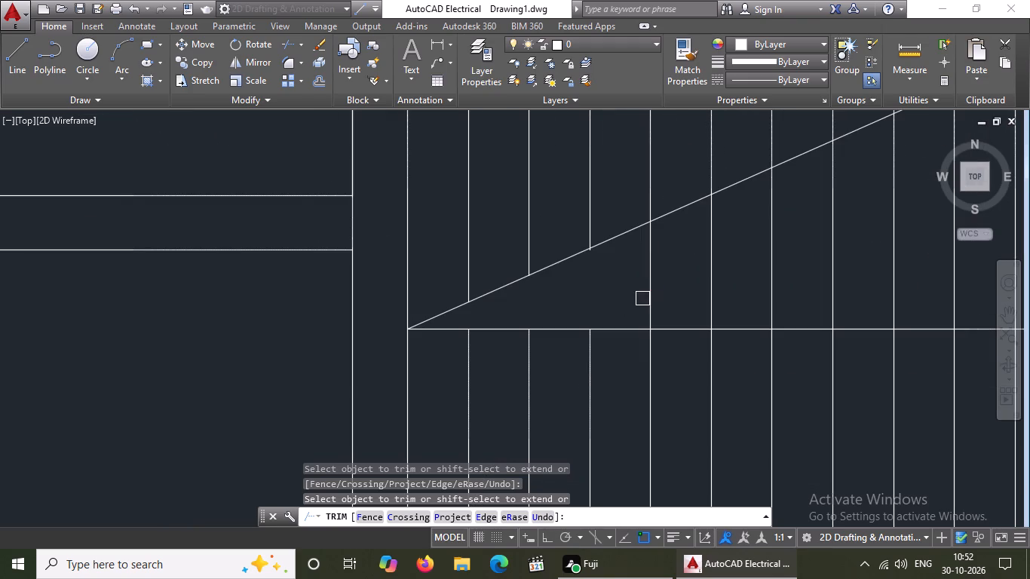
click(650, 310)
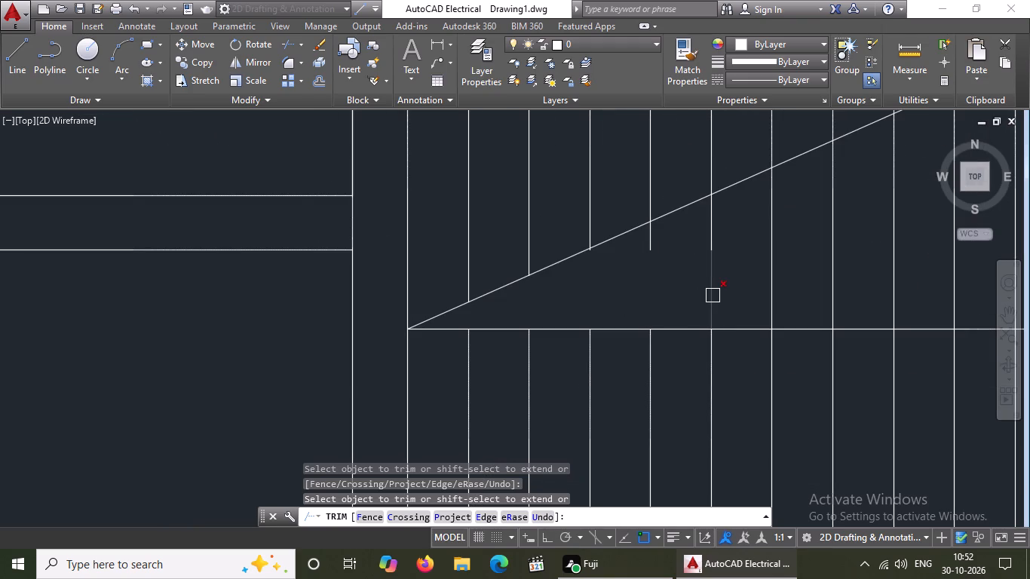
click(713, 296)
drag(650, 247, 667, 241)
click(711, 222)
Trim the next six vertical lines inside the lower triangle between the crossing diagonals and the horizontal line.
scroll(678, 276, down, 4)
scroll(742, 273, up, 4)
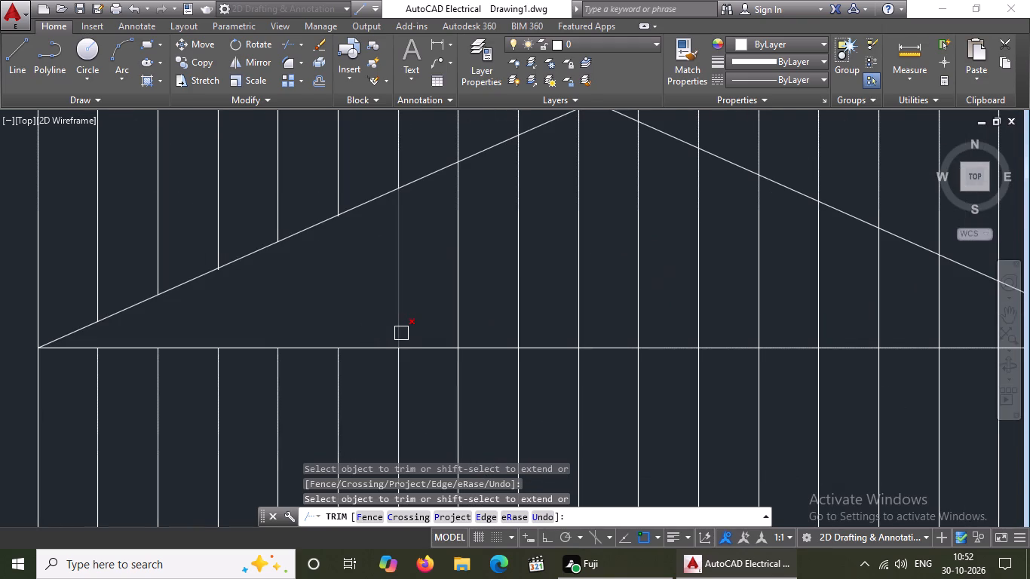
click(401, 334)
drag(458, 327, 486, 324)
drag(517, 330, 536, 327)
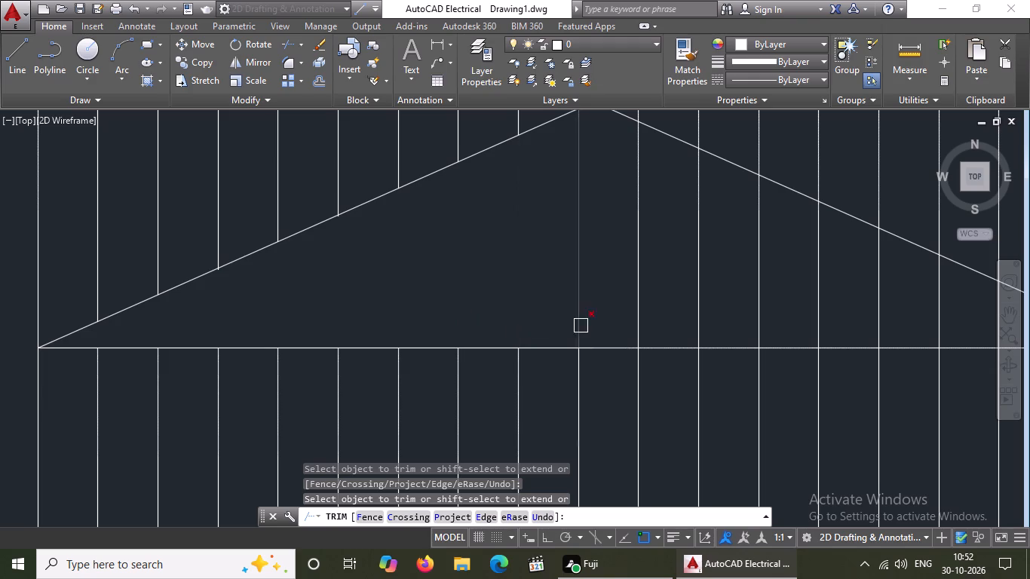
click(578, 330)
click(642, 327)
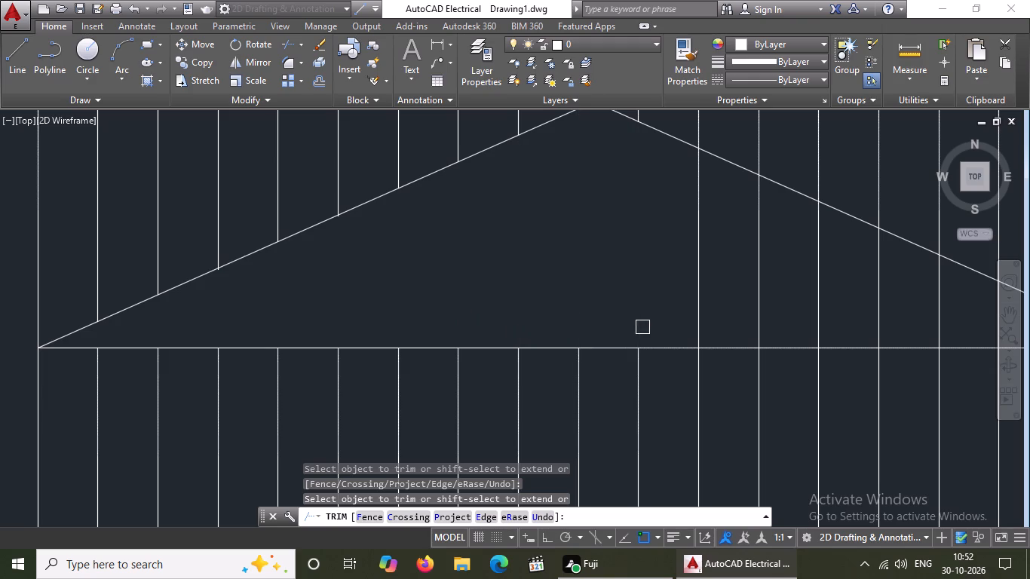
click(698, 323)
scroll(583, 286, down, 2)
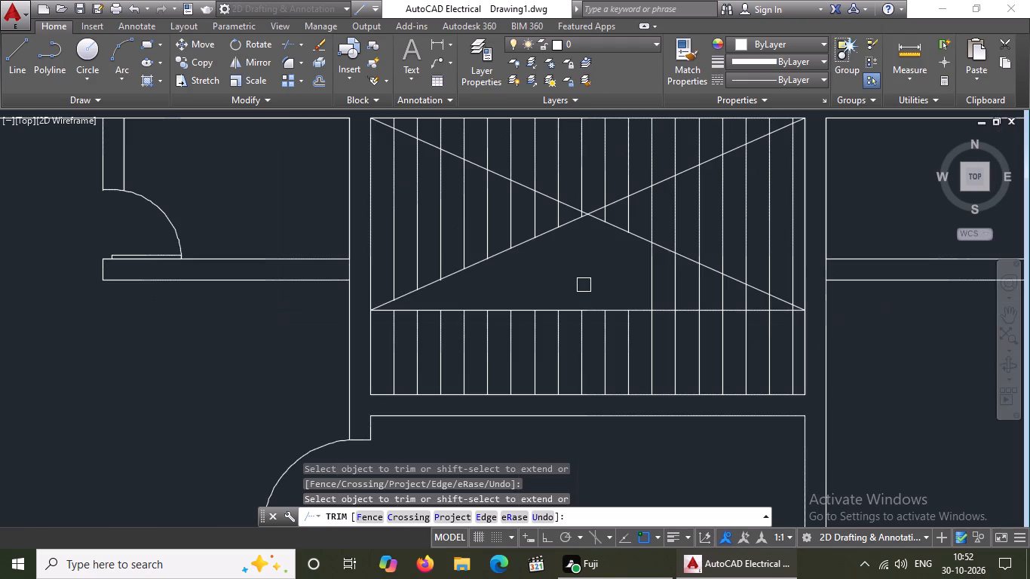
Trim the last seven vertical lines above the horizontal line in the right part of the lower triangle.
click(648, 300)
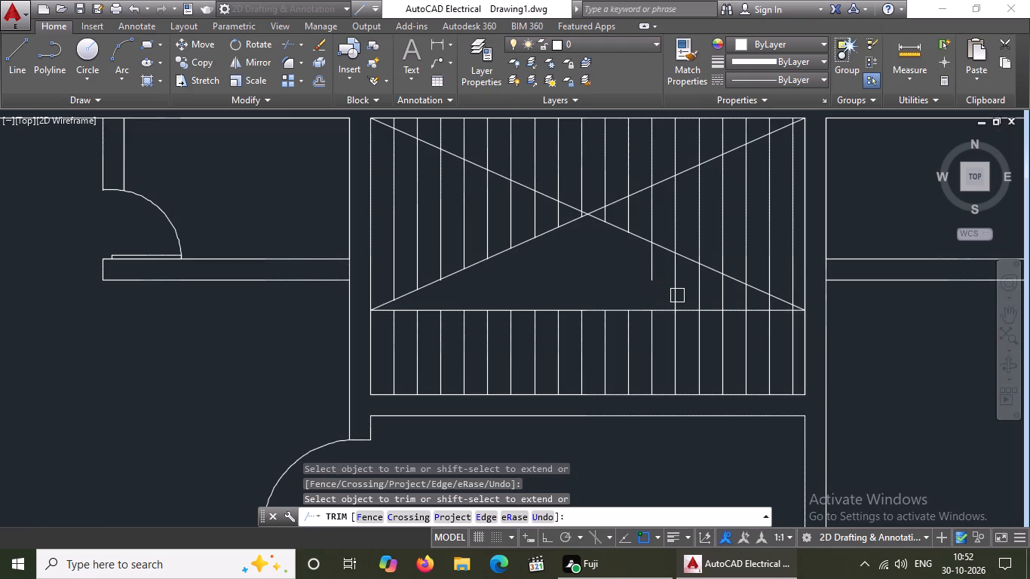
click(679, 296)
click(697, 302)
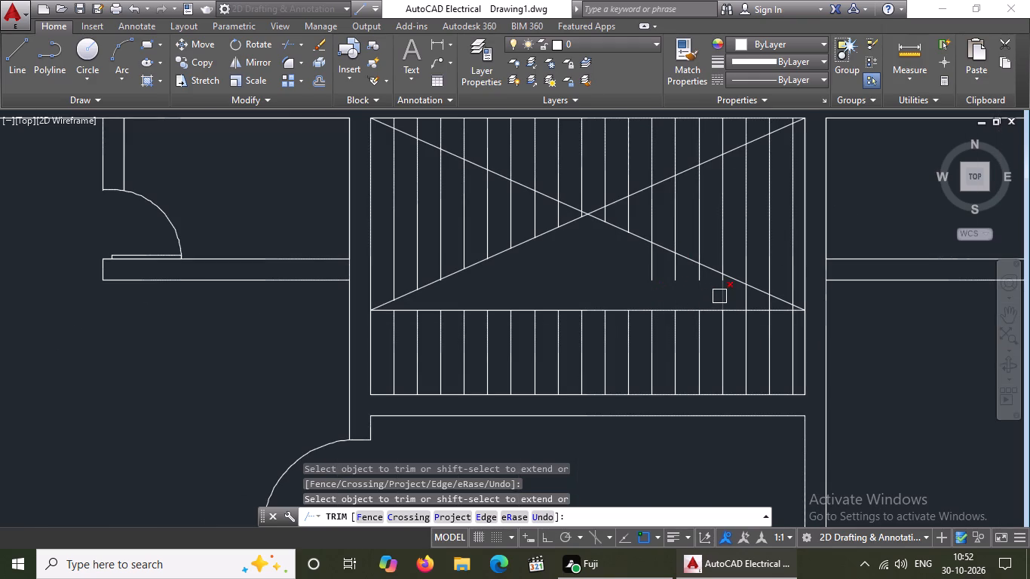
click(720, 296)
click(752, 298)
scroll(731, 304, down, 2)
scroll(764, 299, up, 3)
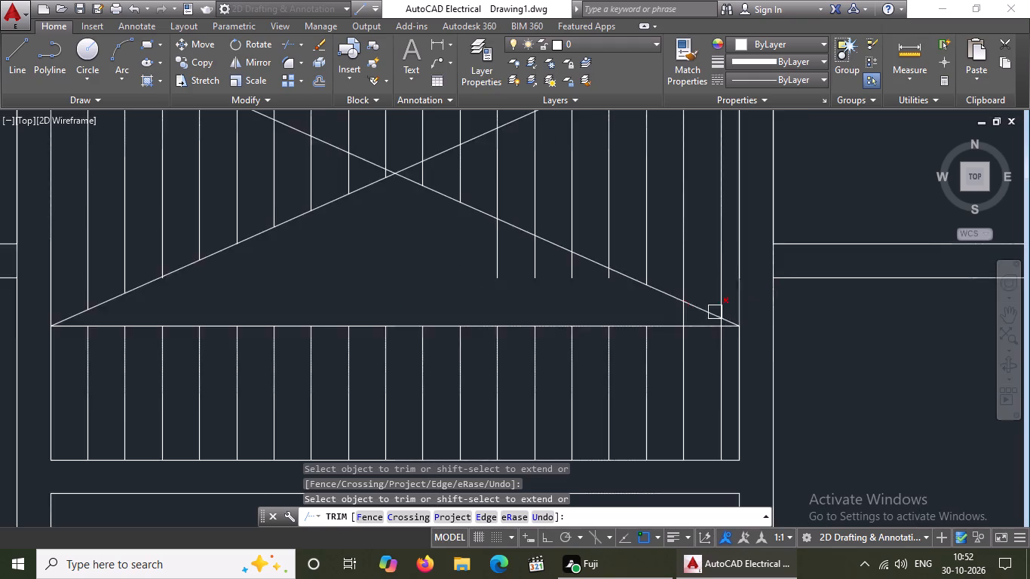
scroll(675, 314, up, 2)
click(694, 309)
scroll(810, 330, up, 2)
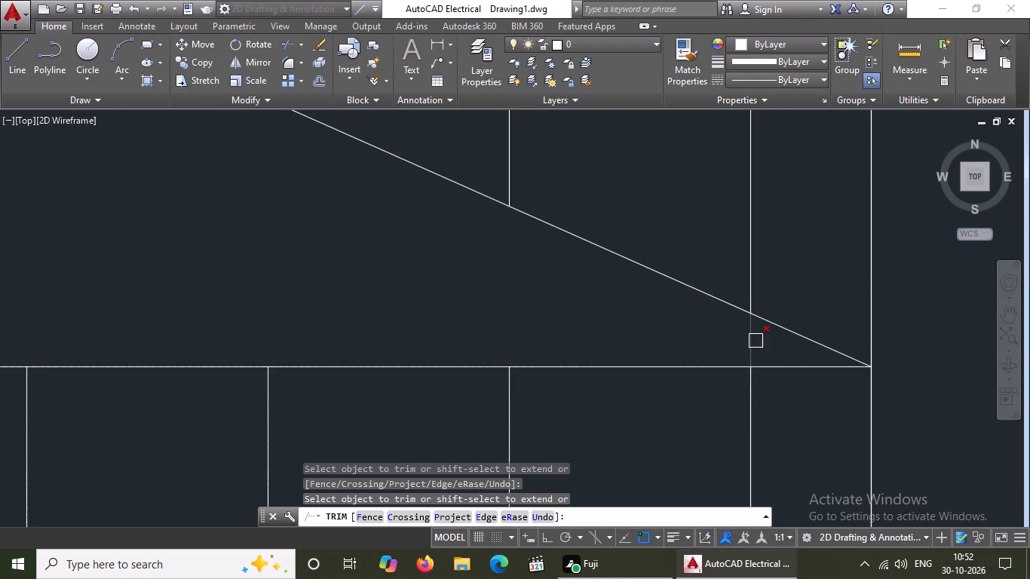
click(753, 342)
Trim the leftover stubs of four vertical lines hanging below the falling diagonal in the lower triangle.
scroll(440, 307, down, 4)
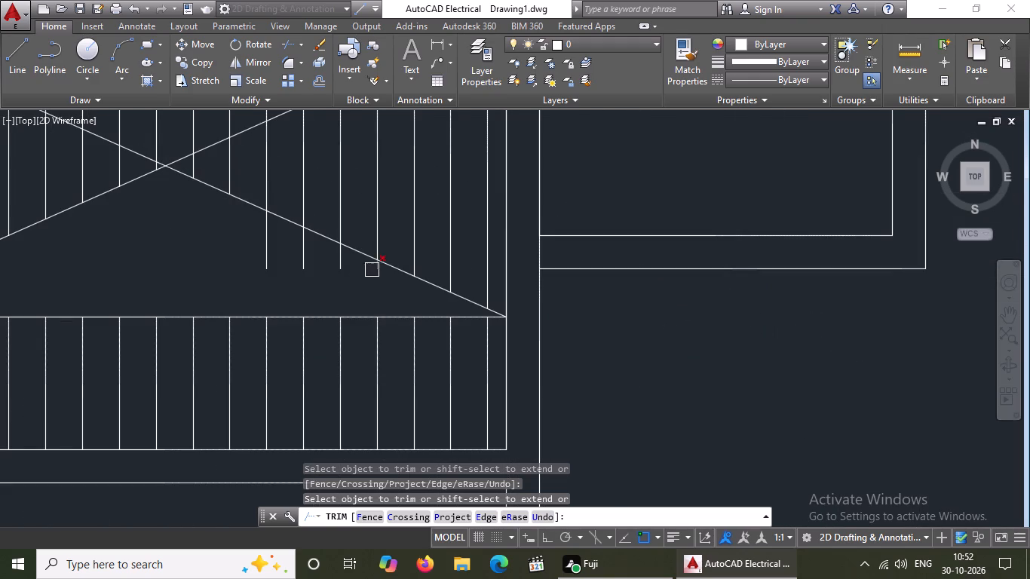
click(373, 270)
click(337, 265)
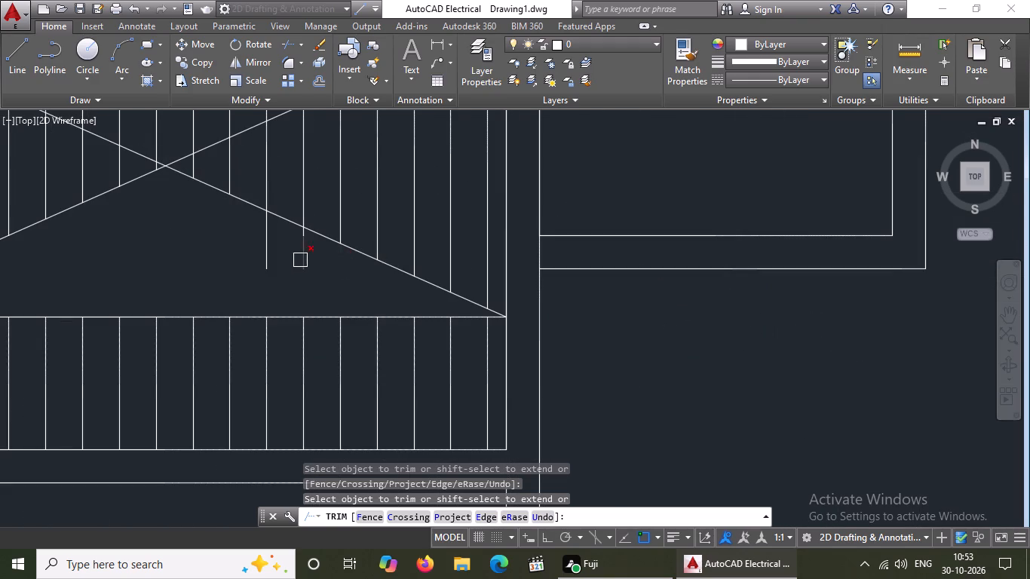
click(300, 260)
click(270, 266)
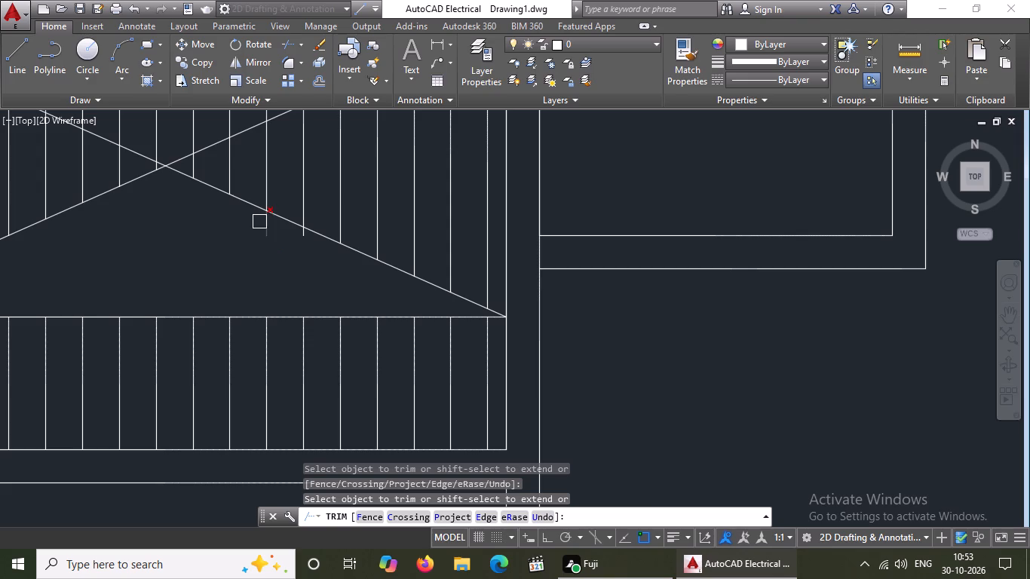
click(261, 231)
drag(302, 237, 307, 253)
scroll(322, 274, down, 3)
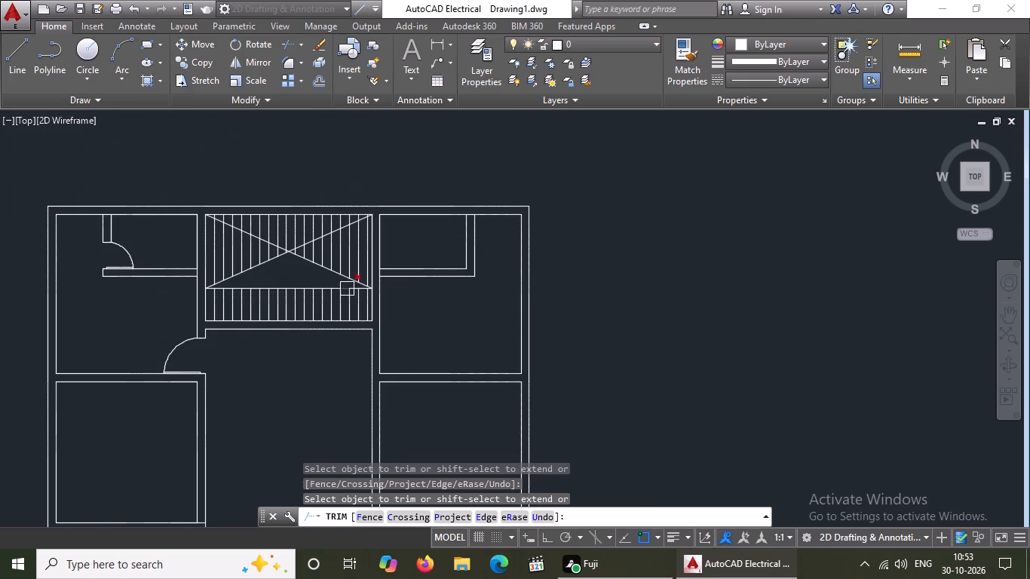
scroll(193, 277, up, 3)
scroll(280, 279, down, 2)
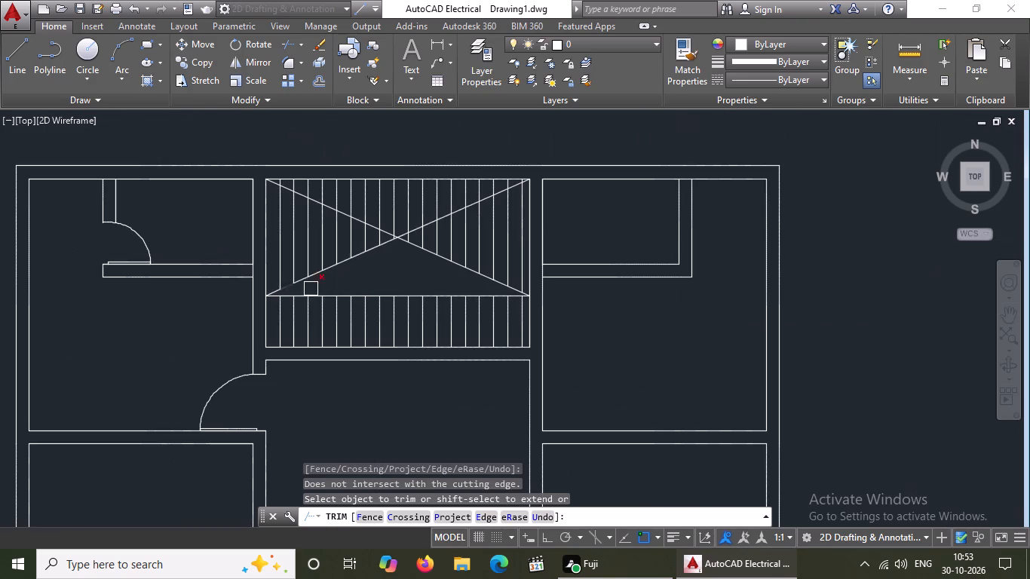
key(Escape)
scroll(255, 270, up, 2)
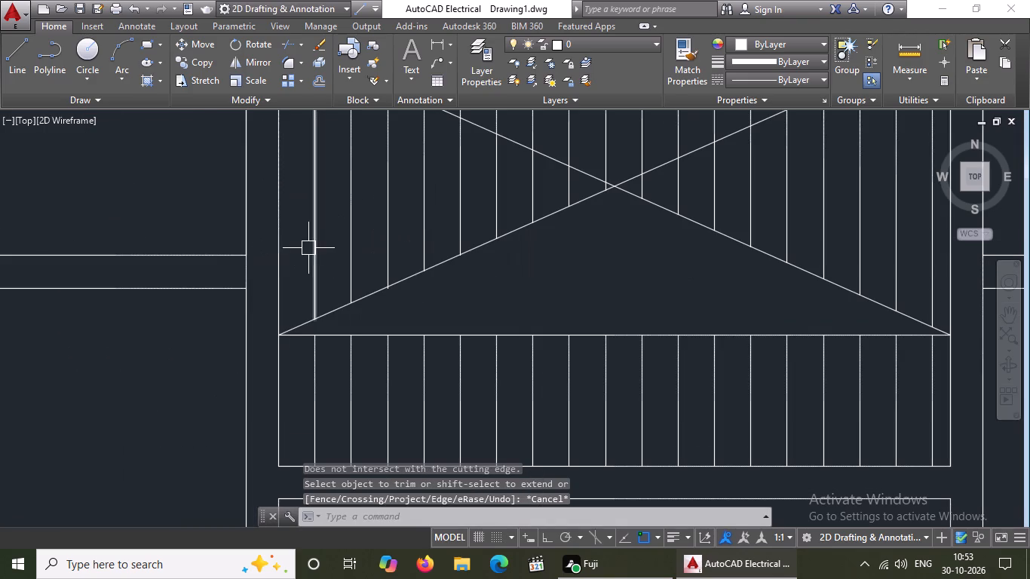
Erase the first six vertical lines from the left above the horizontal line in the crossed-out area.
click(310, 247)
key(Delete)
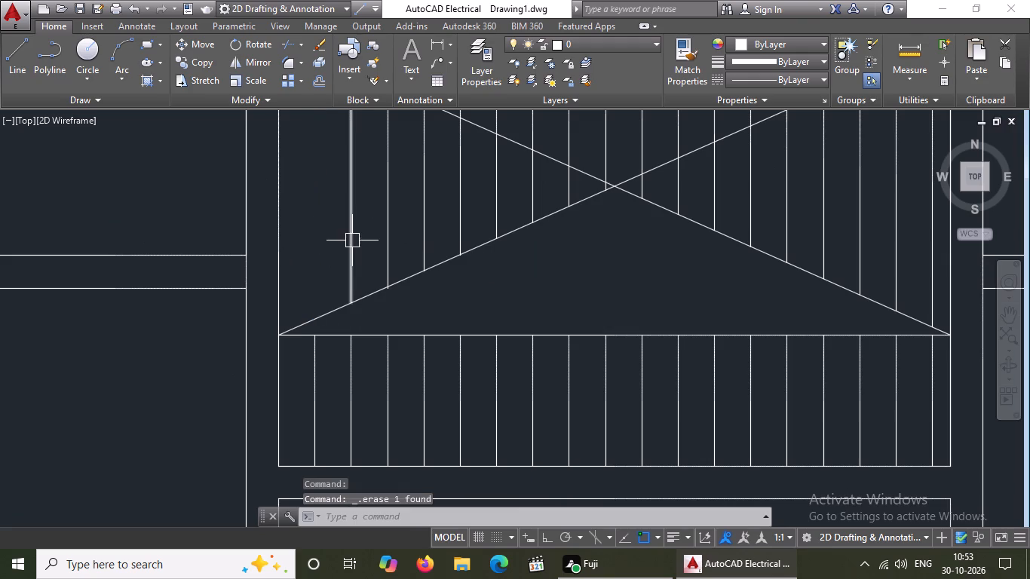
click(351, 244)
key(Delete)
click(391, 229)
key(Delete)
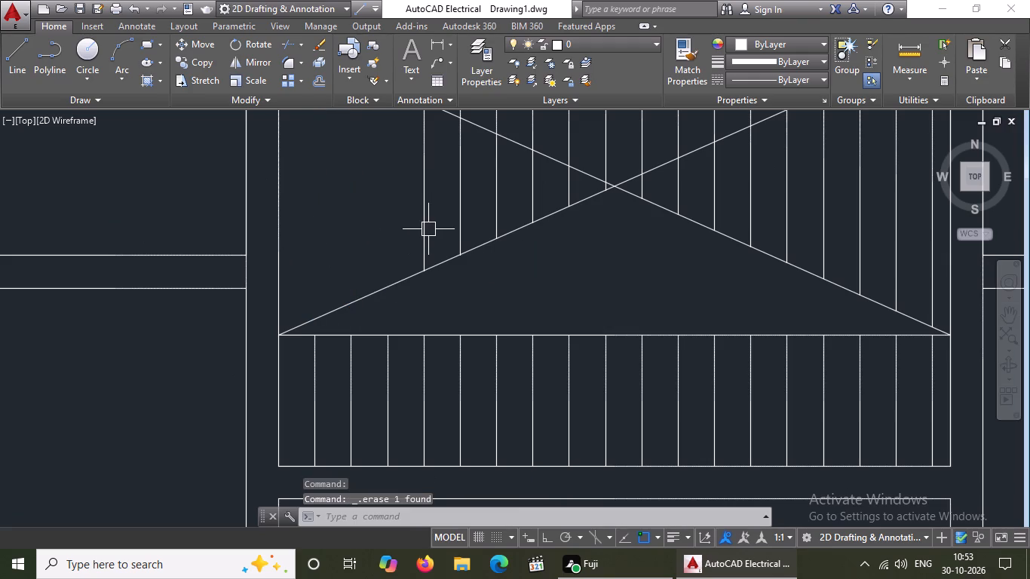
click(428, 232)
key(Delete)
click(458, 213)
key(Delete)
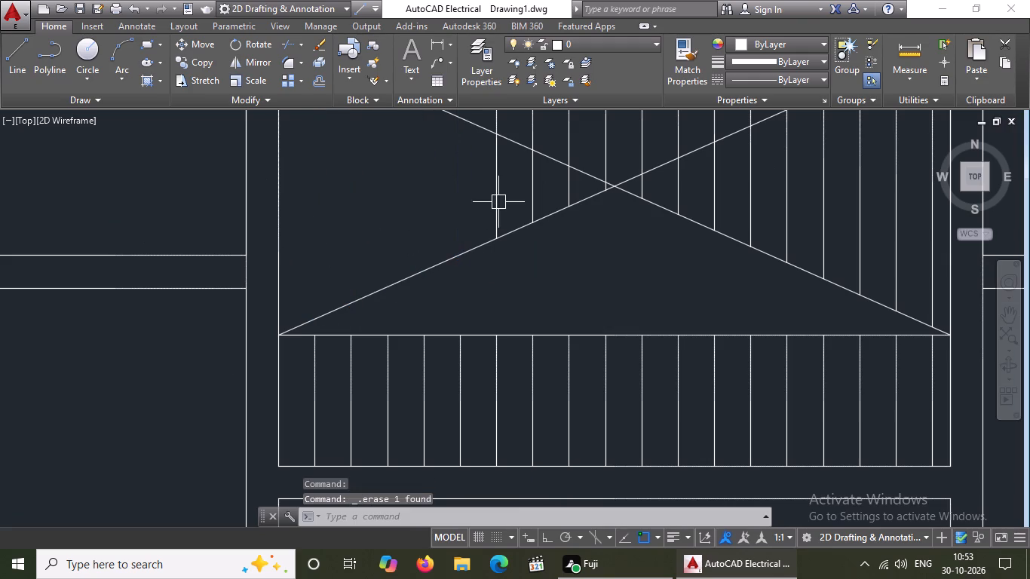
click(499, 217)
key(Delete)
Erase the next six vertical lines around the crossing point of the diagonals, above the horizontal line.
scroll(496, 234, down, 3)
scroll(506, 211, up, 2)
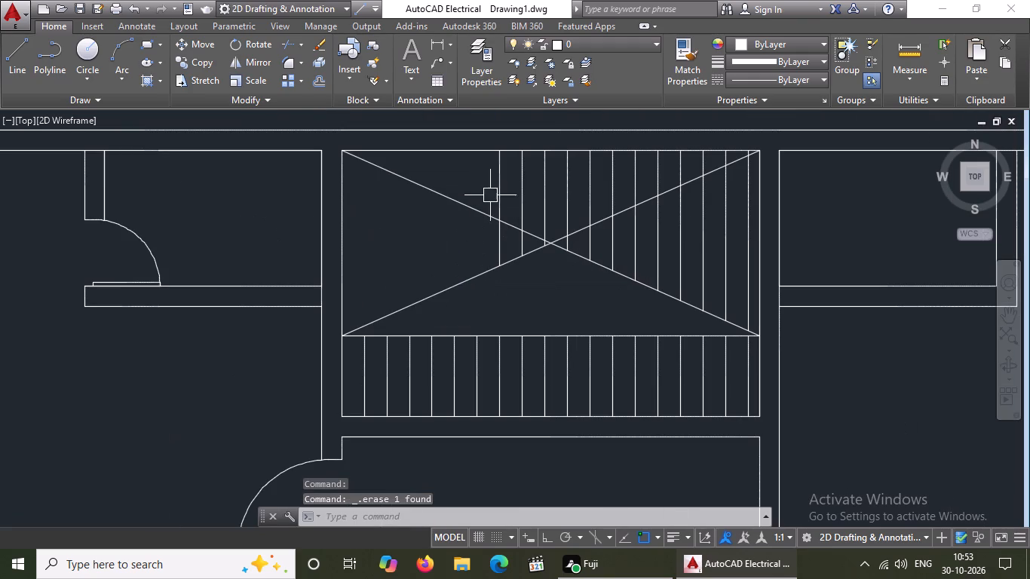
click(495, 179)
key(Delete)
click(519, 193)
key(Delete)
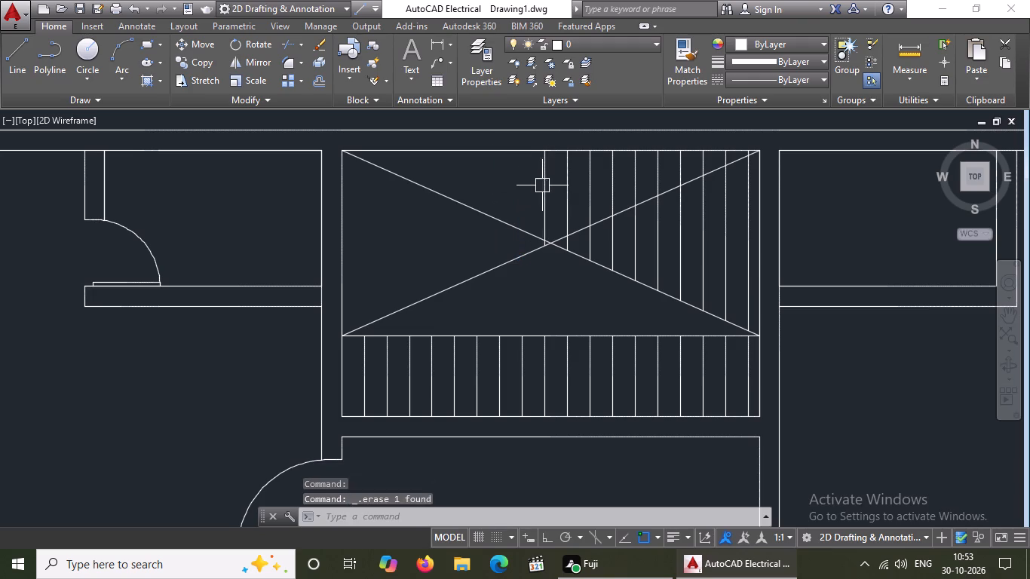
click(543, 185)
key(Delete)
click(561, 183)
key(Delete)
click(584, 178)
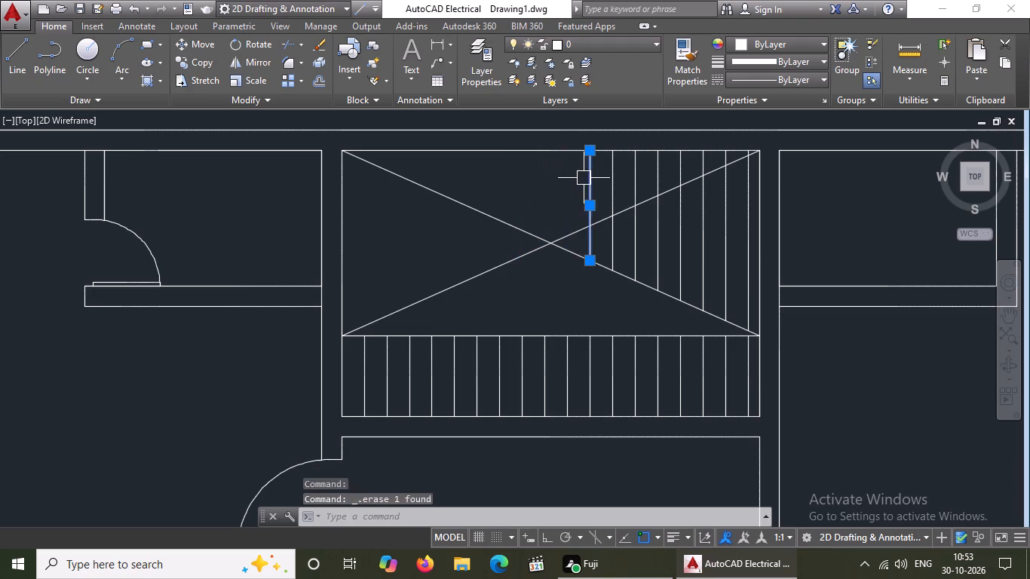
key(Delete)
click(613, 196)
key(Delete)
Erase the last six vertical lines at the right end of the crossed-out area, keeping those below the horizontal line.
click(633, 180)
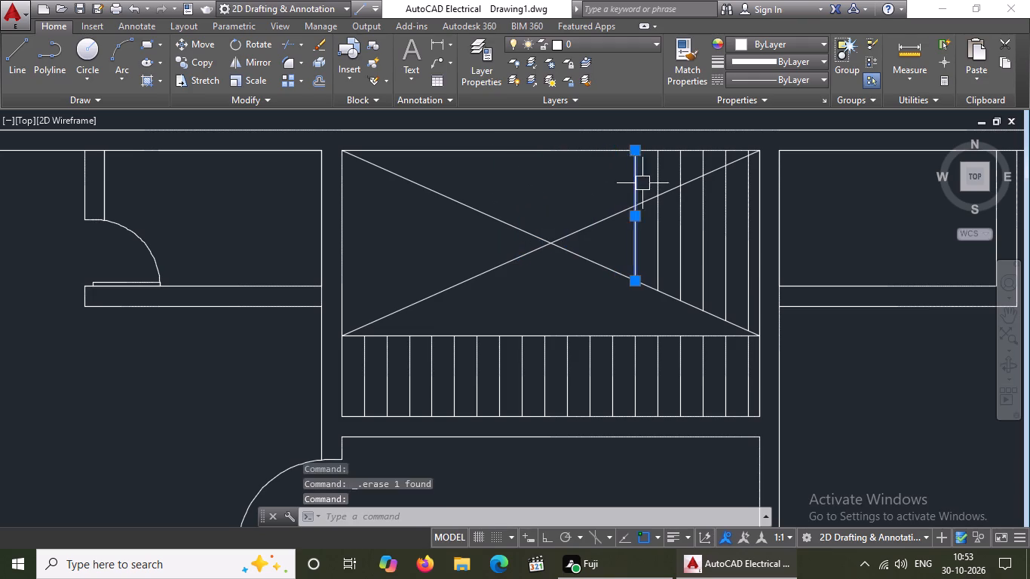
key(Delete)
click(652, 179)
key(Delete)
click(676, 210)
key(Delete)
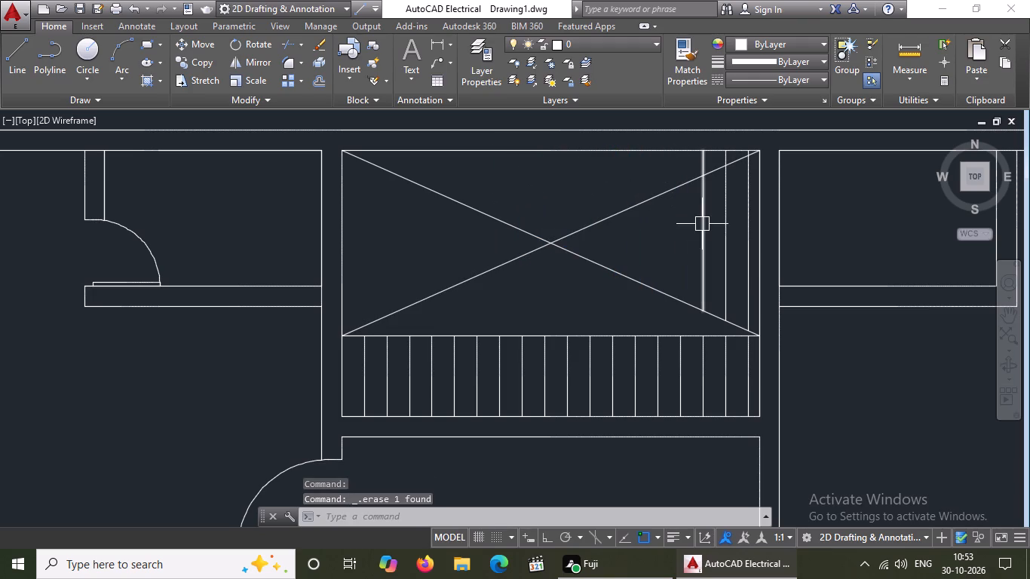
click(702, 224)
key(Delete)
click(725, 237)
key(Delete)
click(747, 248)
key(Delete)
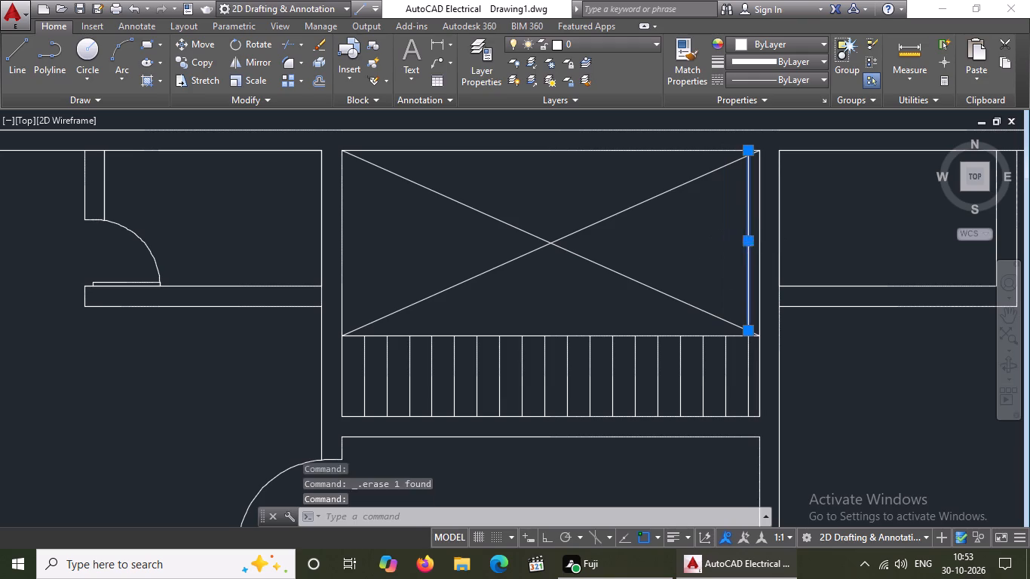
scroll(574, 264, down, 3)
key(Escape)
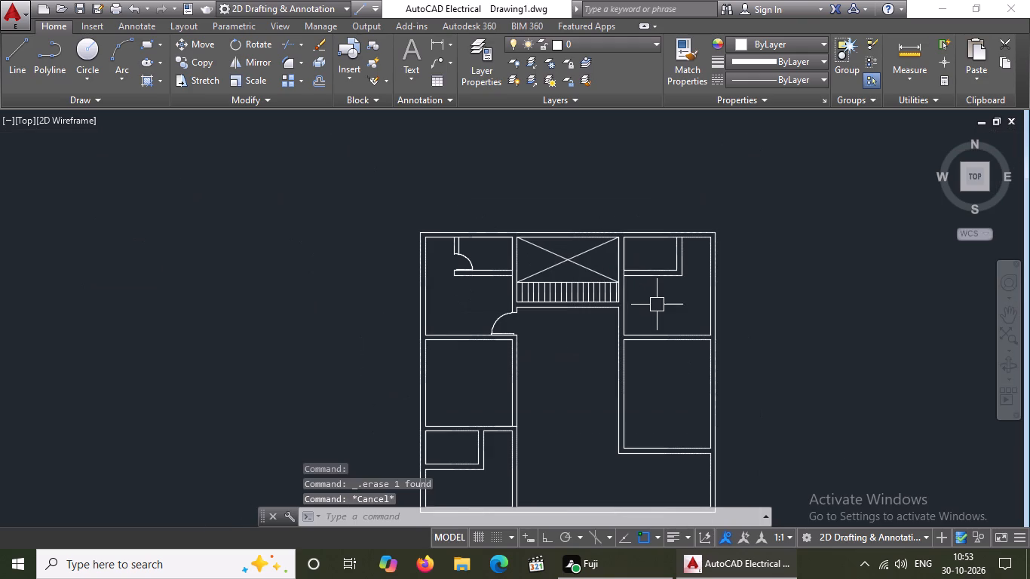
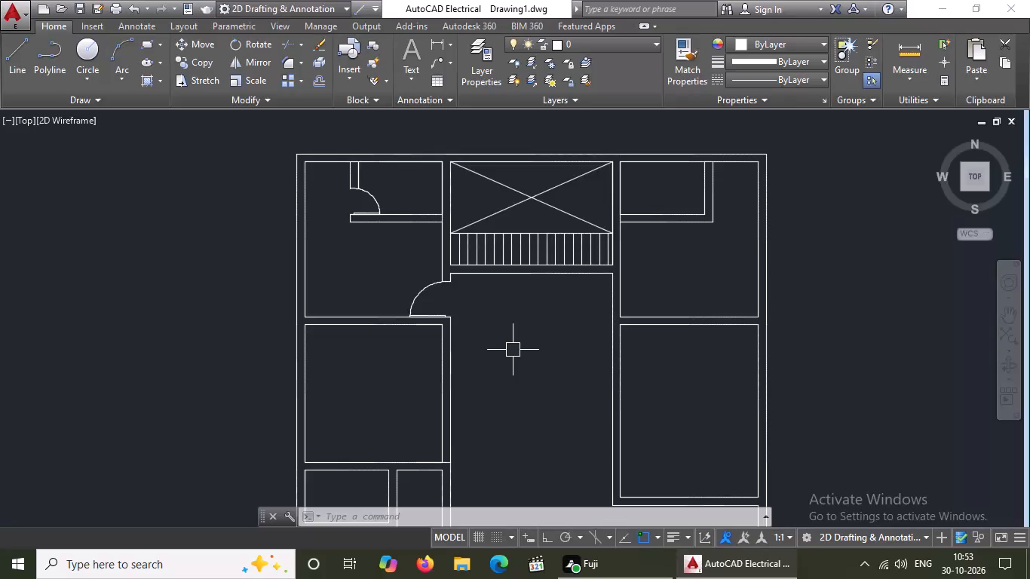
Copy the small door from the top-left inner room into the top-right inner room and flip the copy horizontally.
middle_drag(513, 350, 480, 363)
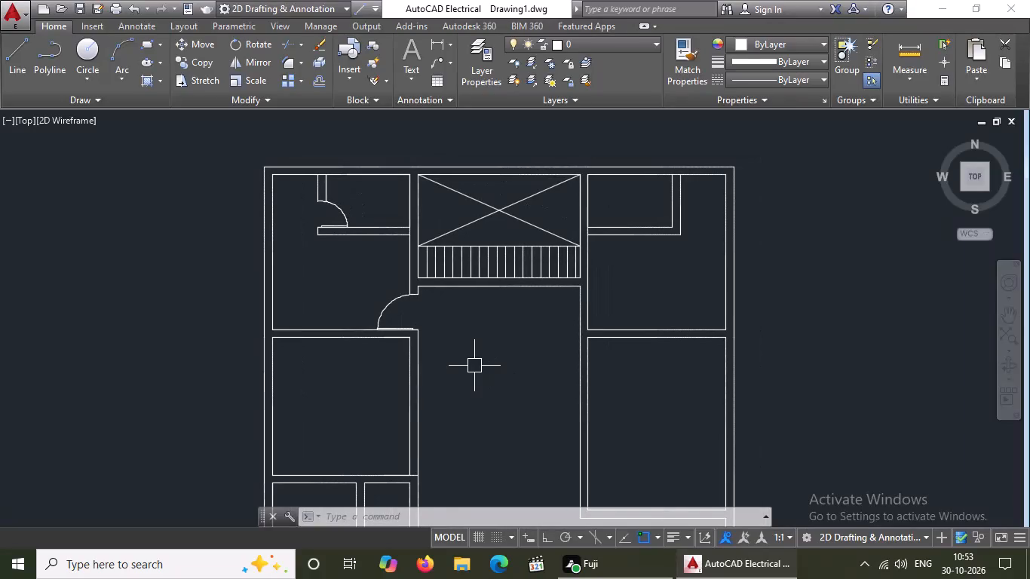
click(339, 204)
click(200, 60)
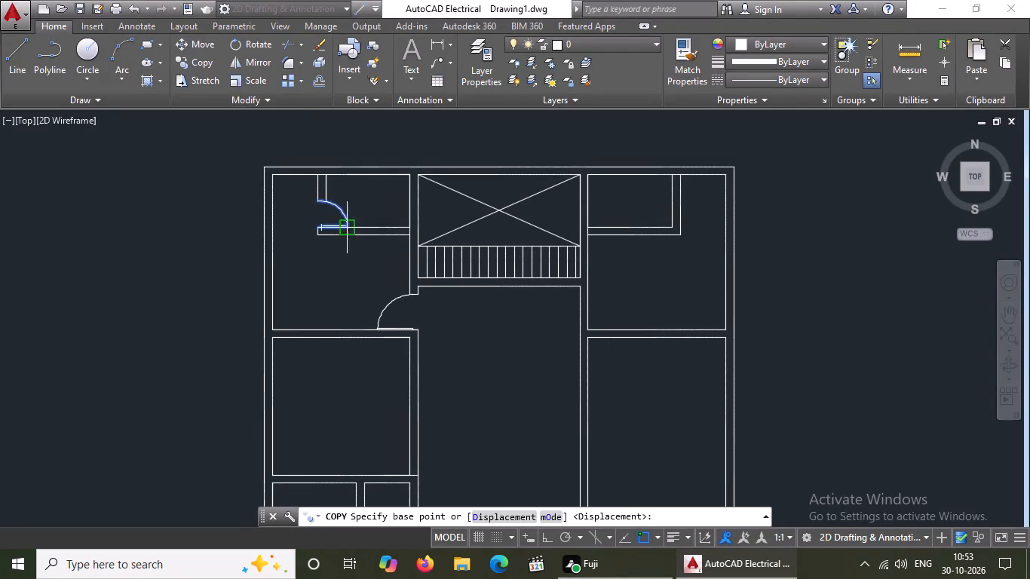
click(333, 217)
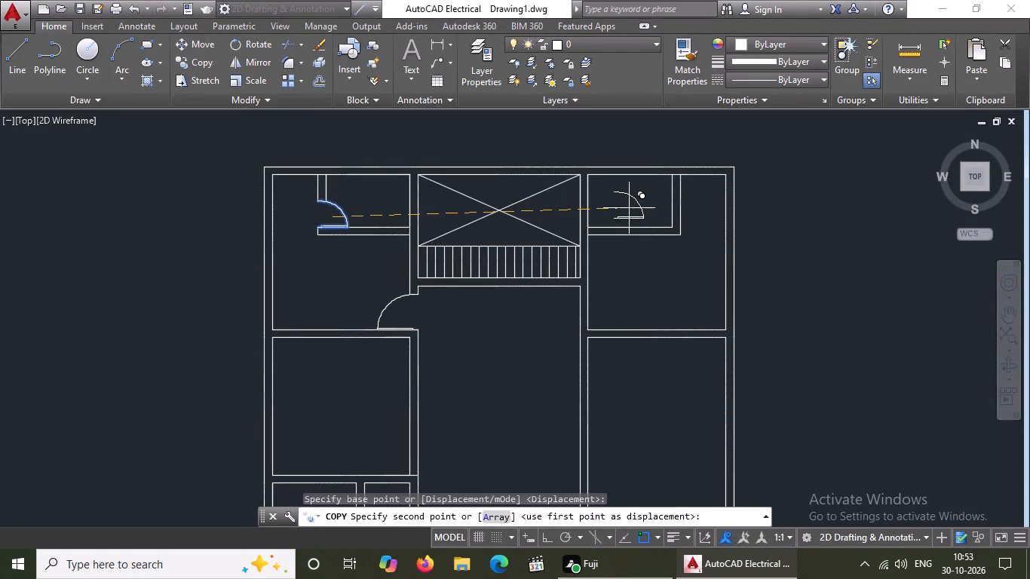
click(647, 210)
key(Escape)
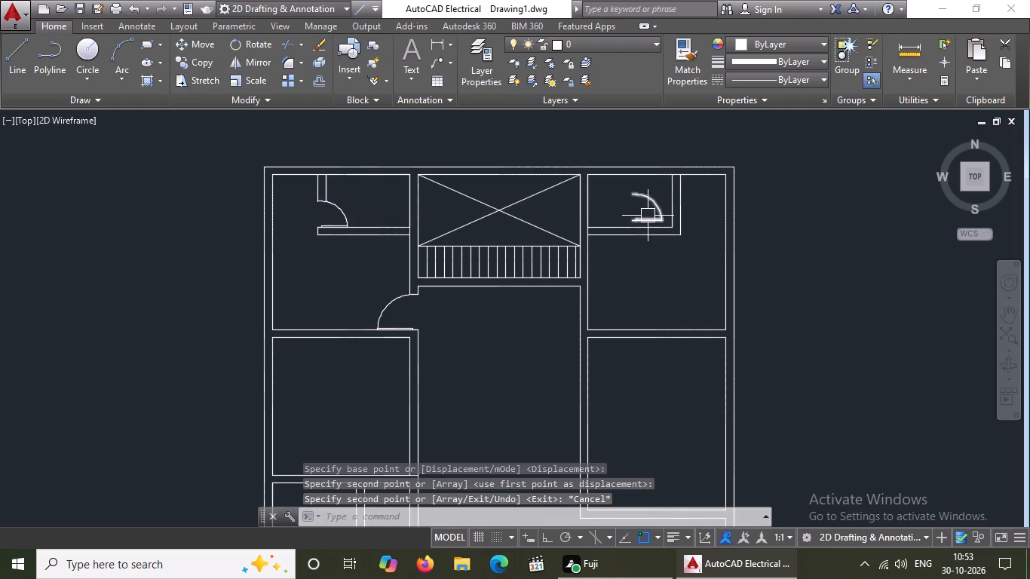
click(648, 217)
scroll(648, 217, up, 3)
click(572, 173)
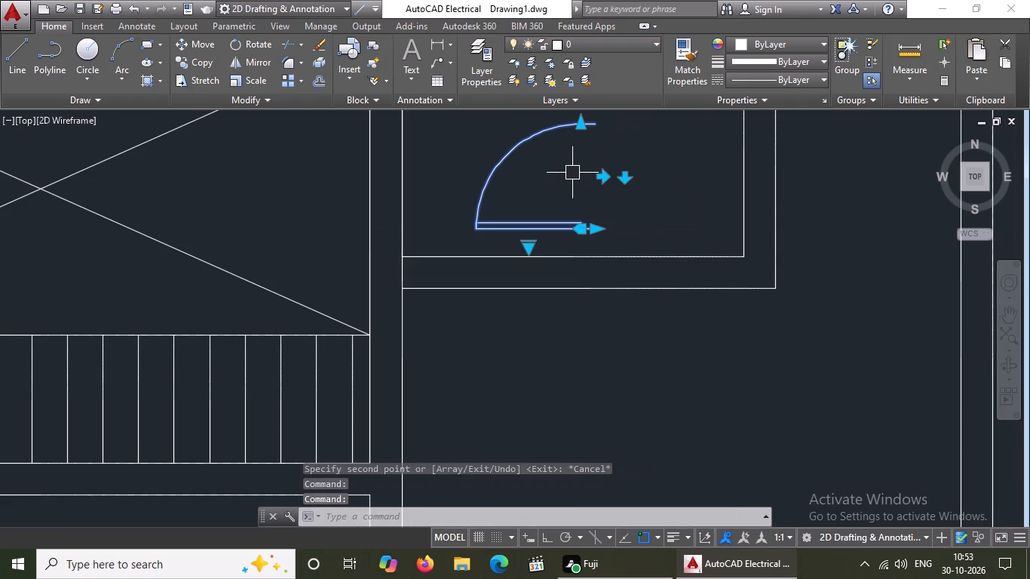
key(Escape)
Extend the upper line of the top-right inner room's bottom wall to the outer line of its side wall.
key(e)
key(x)
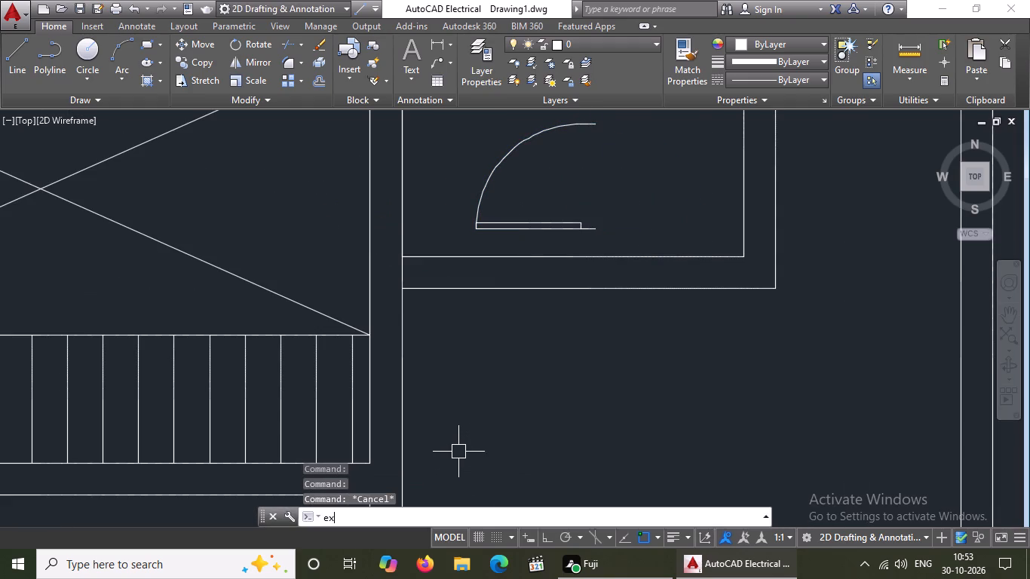
key(space)
key(space)
click(703, 254)
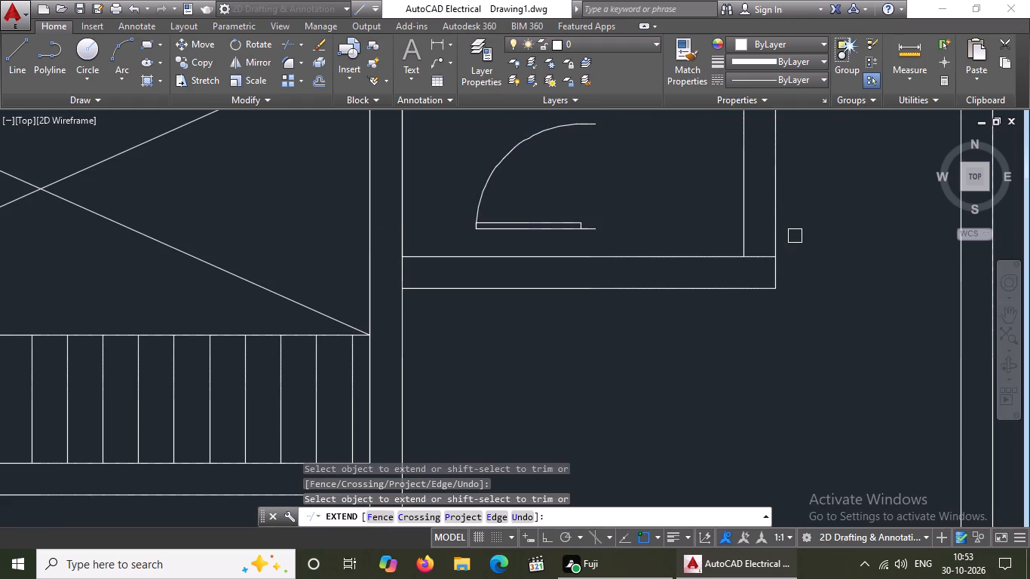
key(Escape)
Move the flipped small door by its hinge-side end point to the outer bottom corner of the top-right inner room's wall.
click(533, 223)
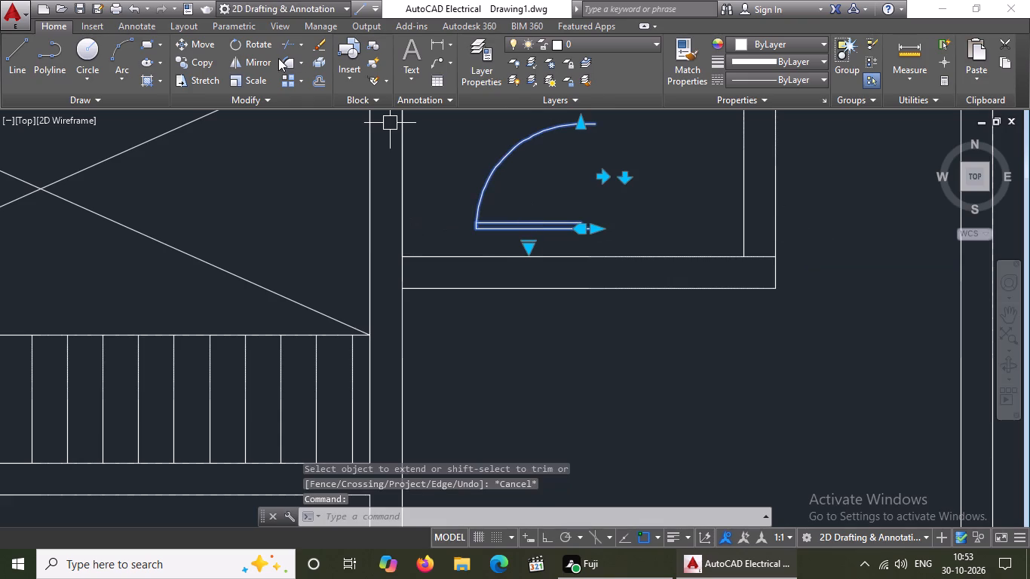
click(210, 43)
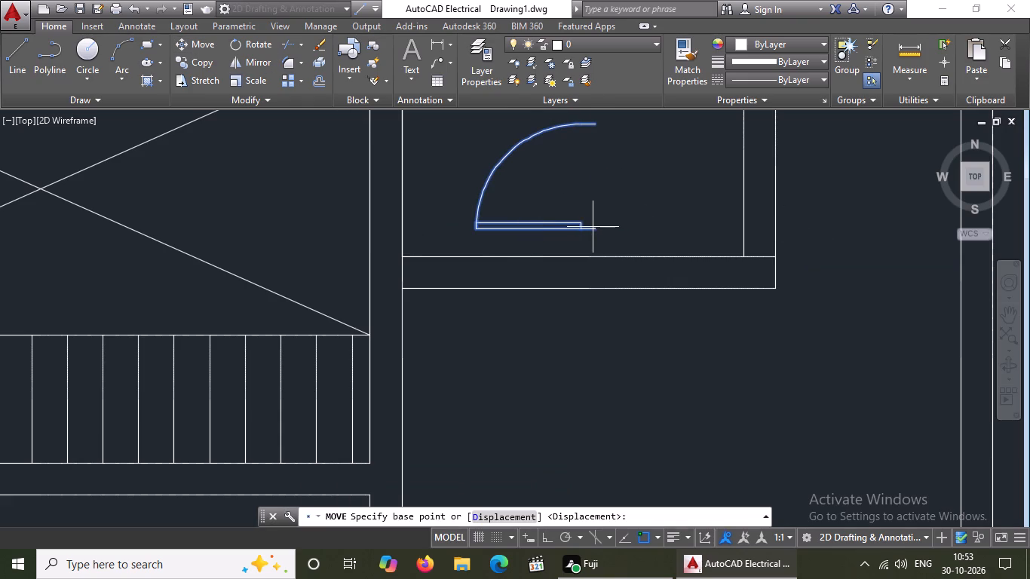
click(597, 232)
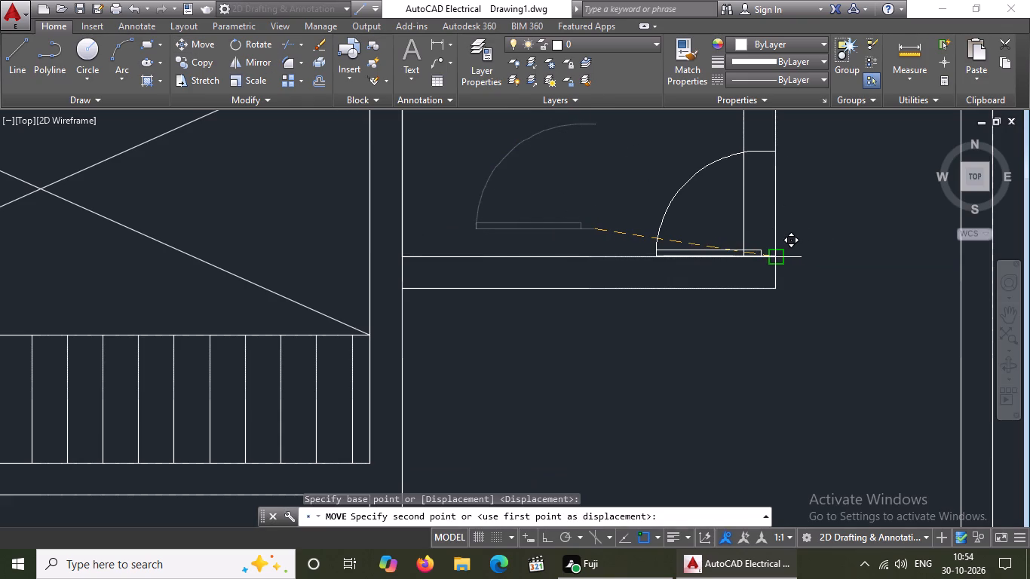
click(774, 256)
scroll(716, 273, down, 3)
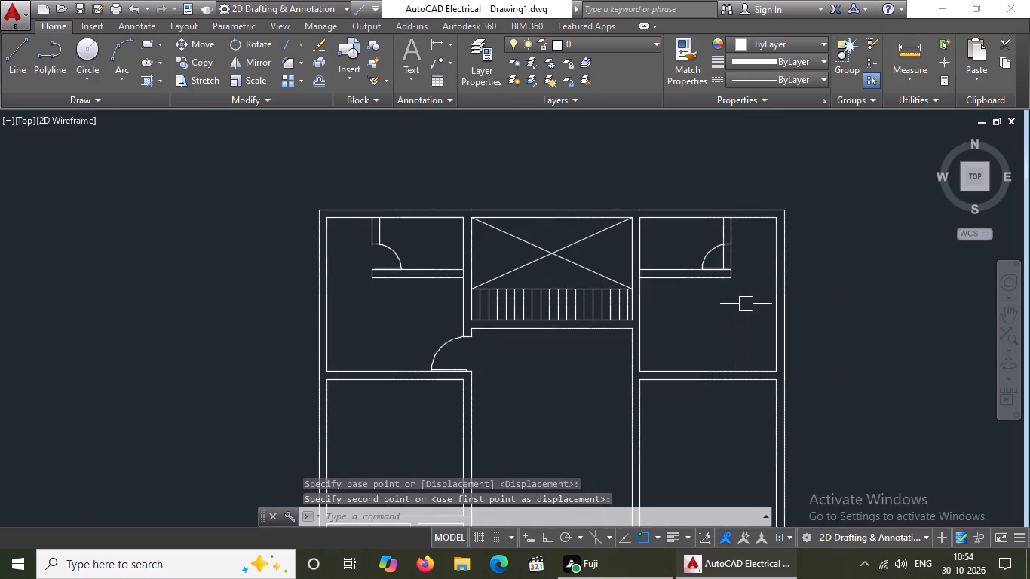
key(Escape)
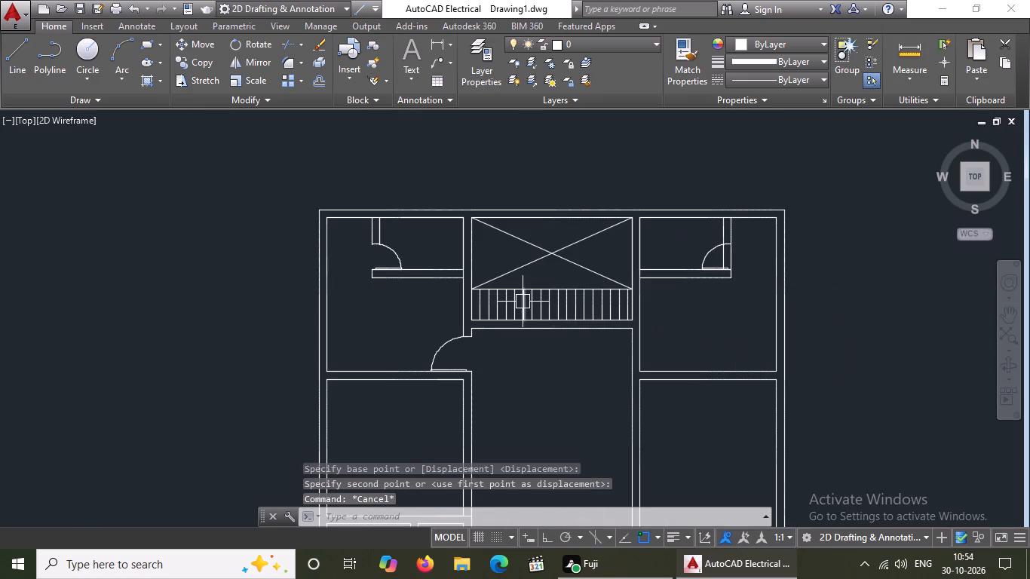
Copy the larger door of the top-left room into the top-right room and flip the copy horizontally.
click(438, 350)
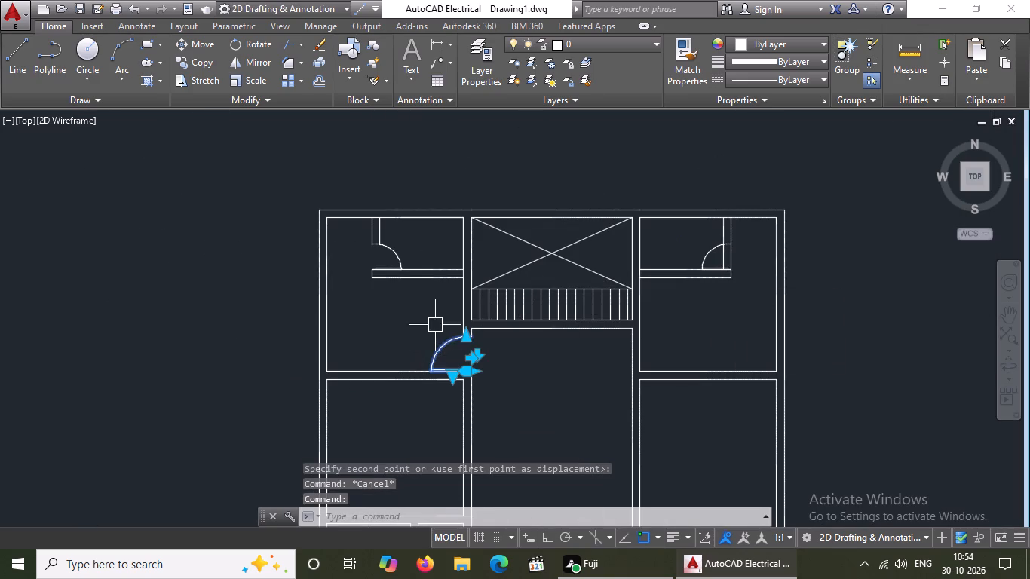
click(195, 64)
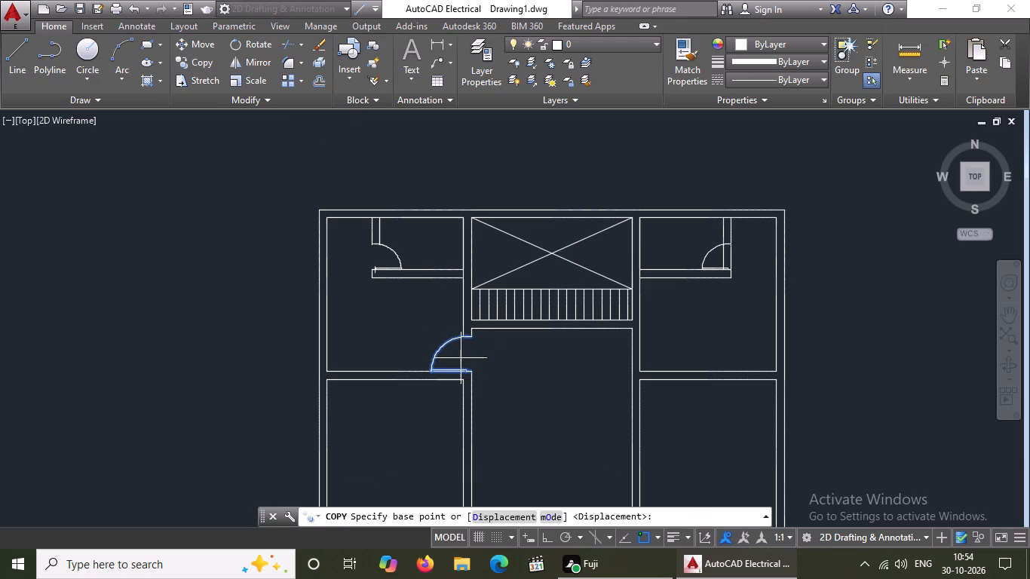
click(459, 358)
click(673, 349)
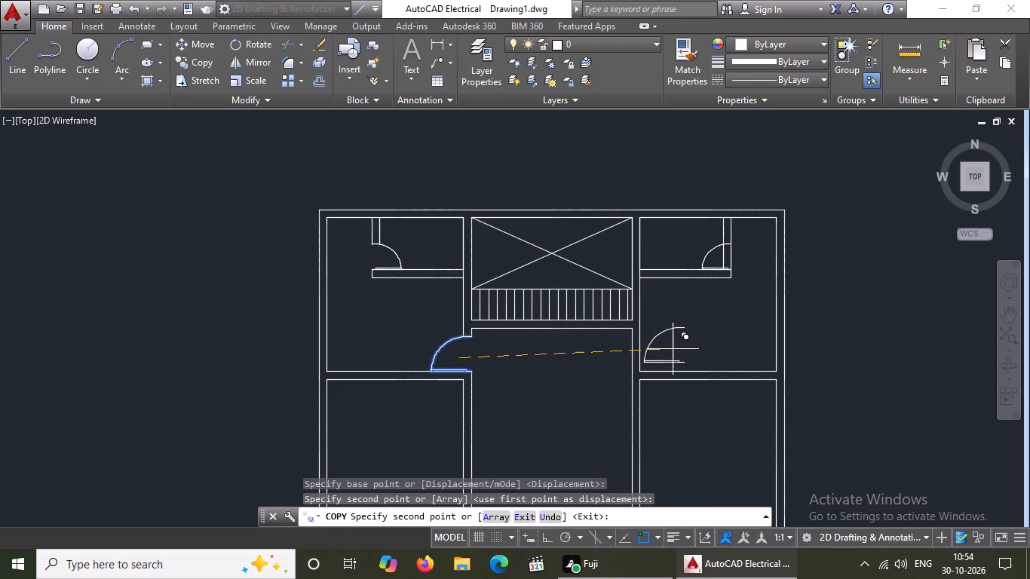
key(Escape)
click(666, 360)
scroll(717, 349, up, 2)
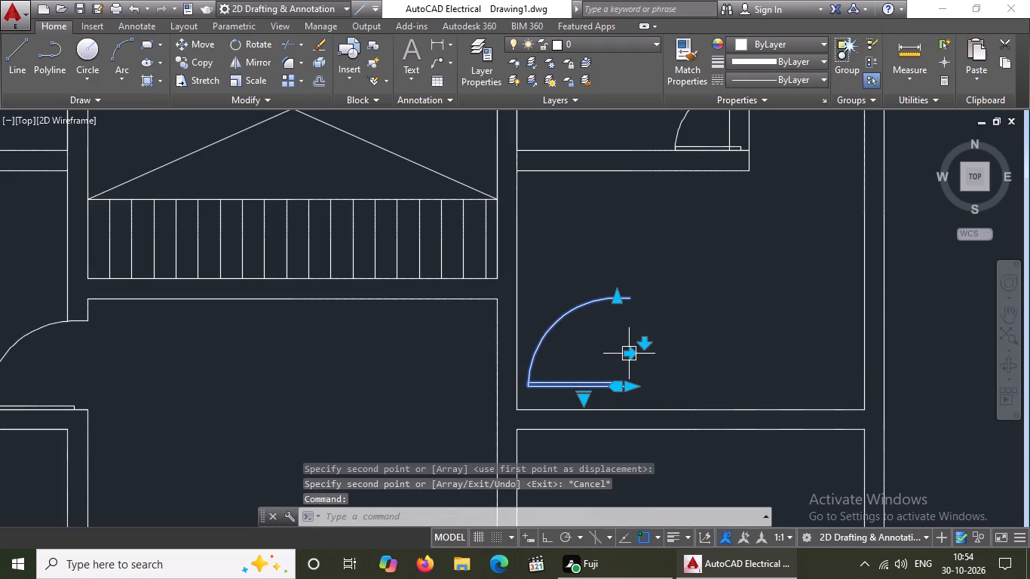
click(629, 359)
key(Escape)
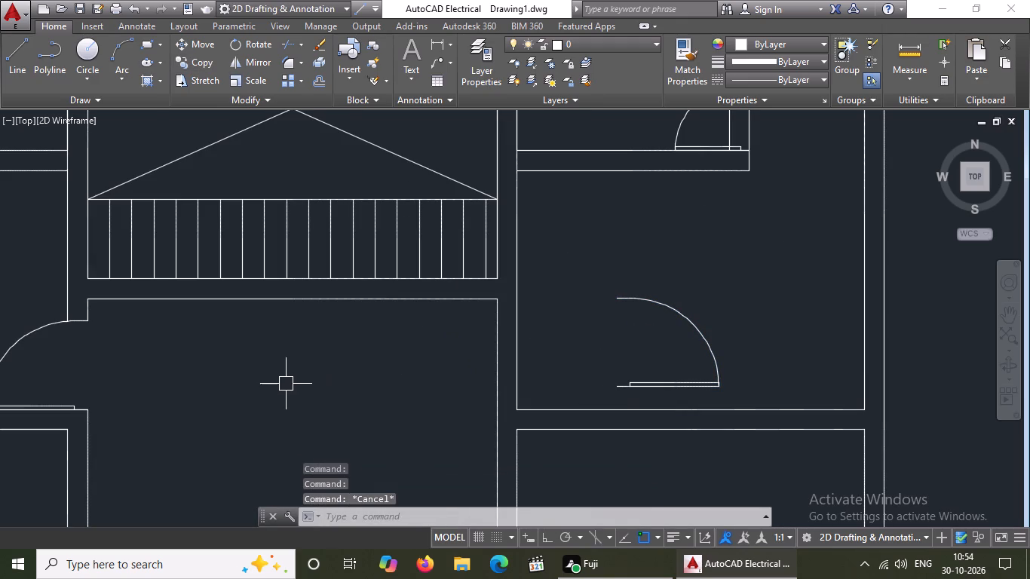
Extend the top-right room's bottom wall line to the hall-side line of the wall beside the central hall.
text(ex)
key(space)
key(space)
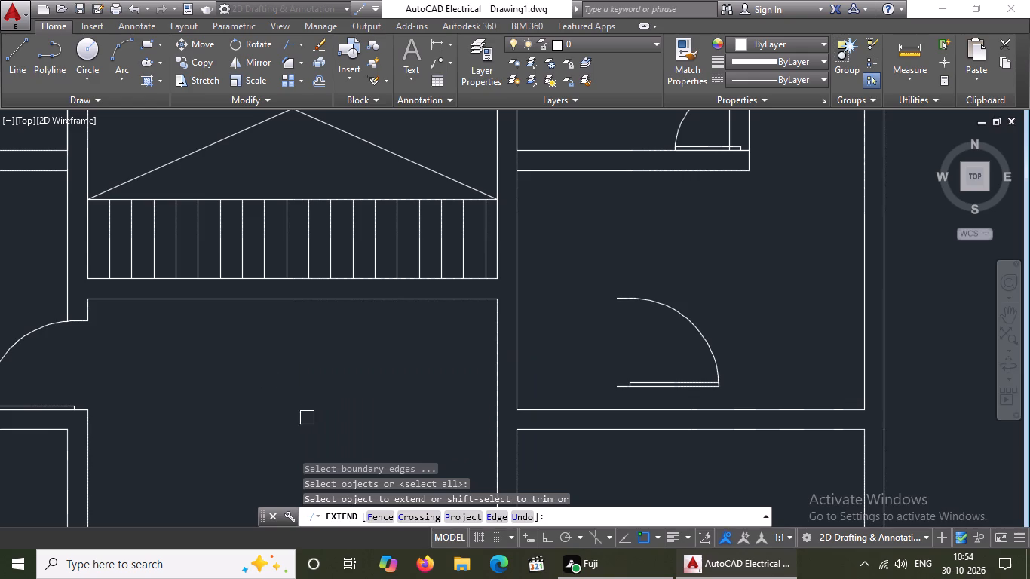
click(566, 410)
key(Escape)
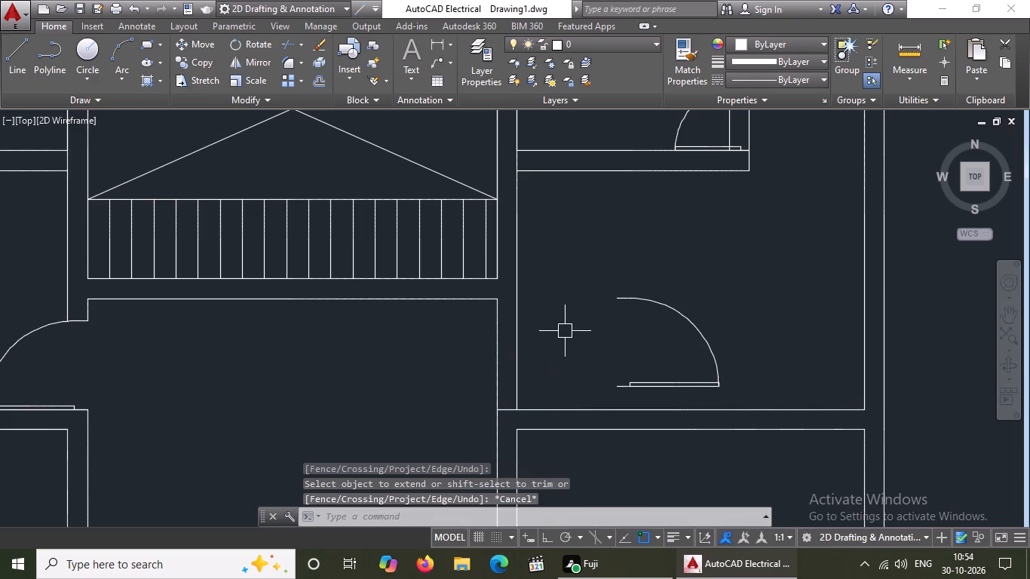
Move the flipped larger door by its end point to where the extended line meets the central hall's wall line.
click(628, 378)
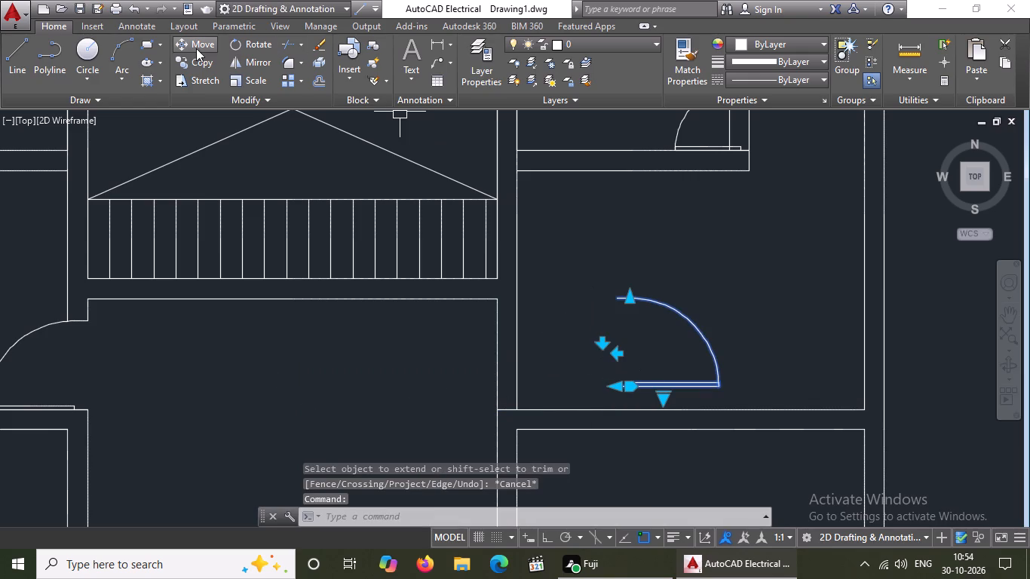
click(195, 46)
click(618, 387)
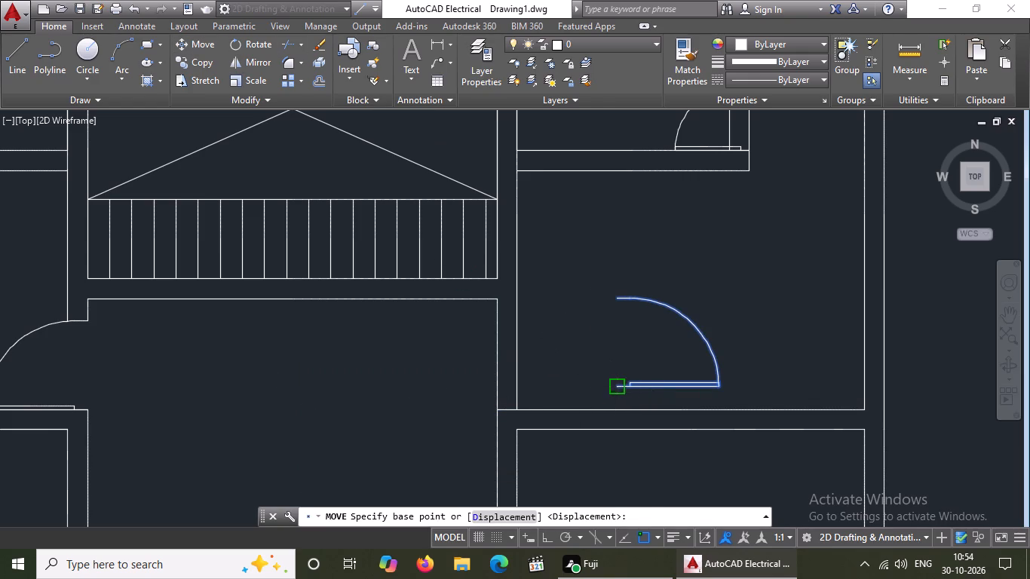
click(497, 409)
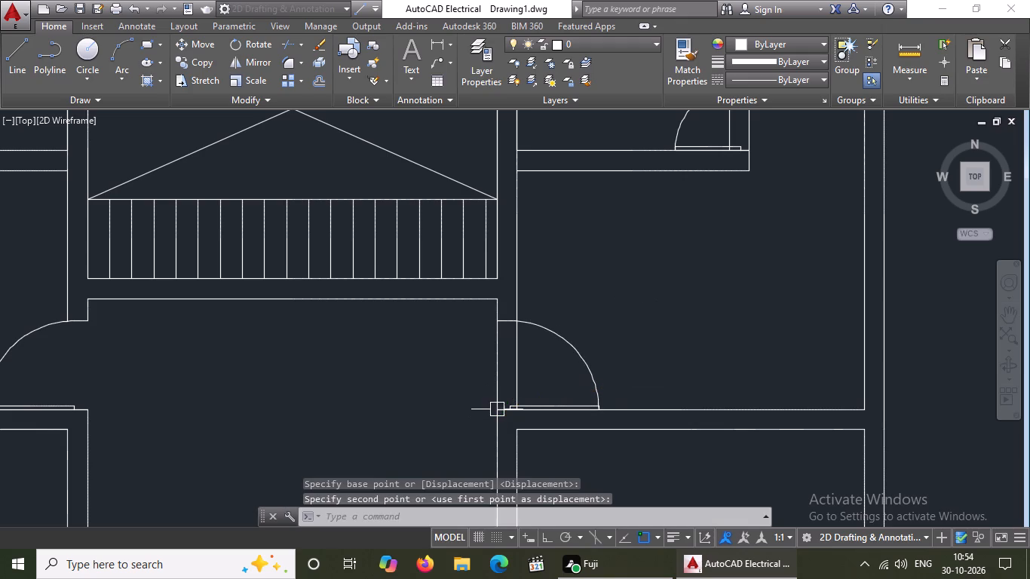
scroll(549, 375, down, 1)
key(Escape)
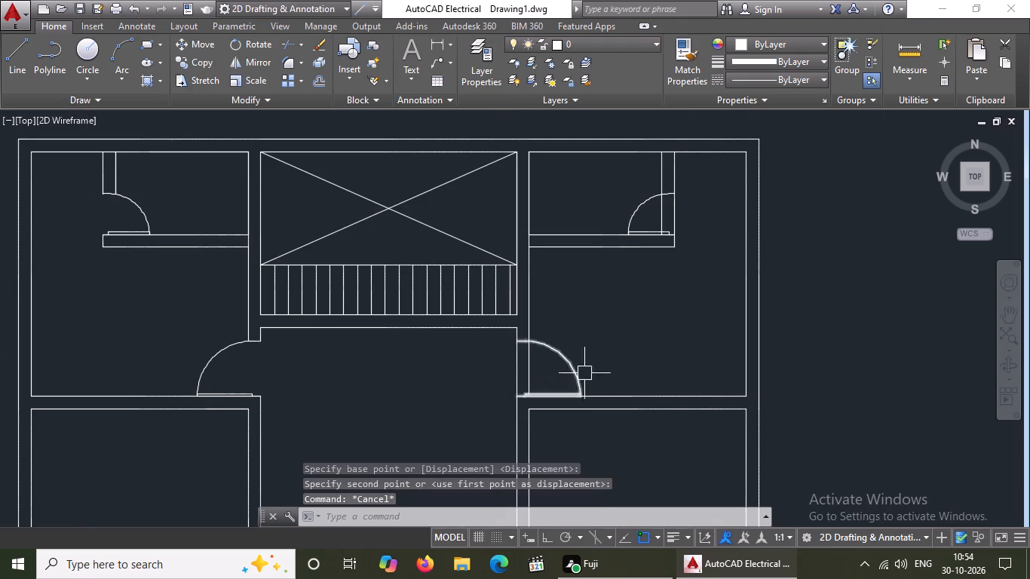
Trim both side-wall lines across the small door's opening in the top-right inner room.
text(tr)
key(space)
key(space)
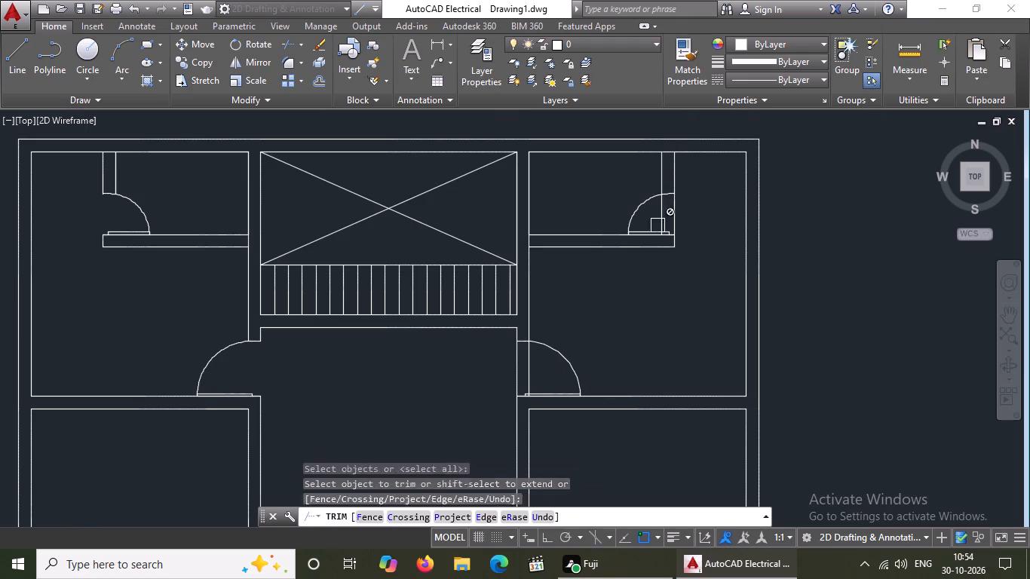
scroll(679, 224, up, 5)
click(520, 291)
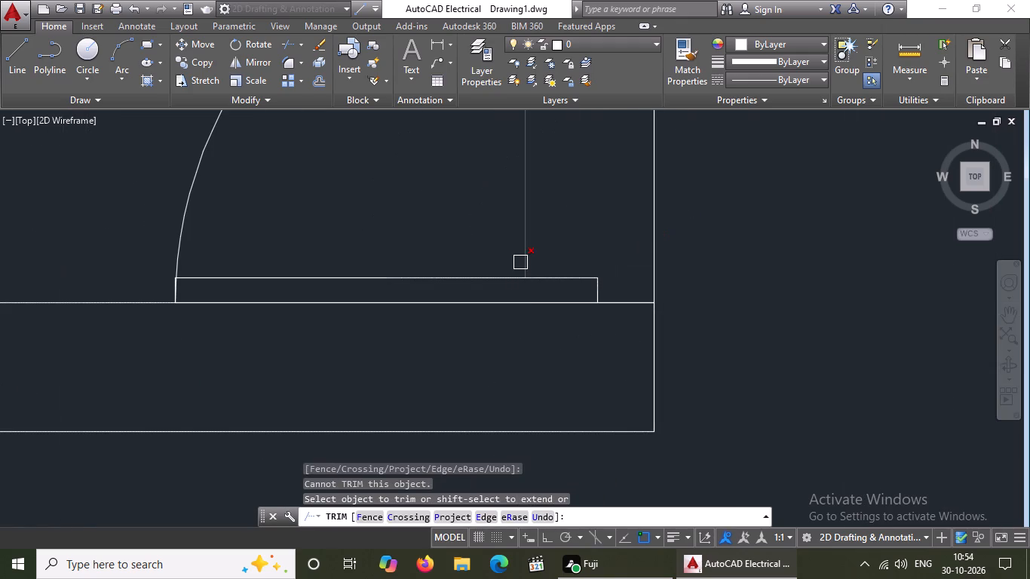
click(523, 261)
click(659, 291)
Trim both wall lines across the larger door's opening between the central hall and top-right room, including the leftover stub.
scroll(648, 287, down, 5)
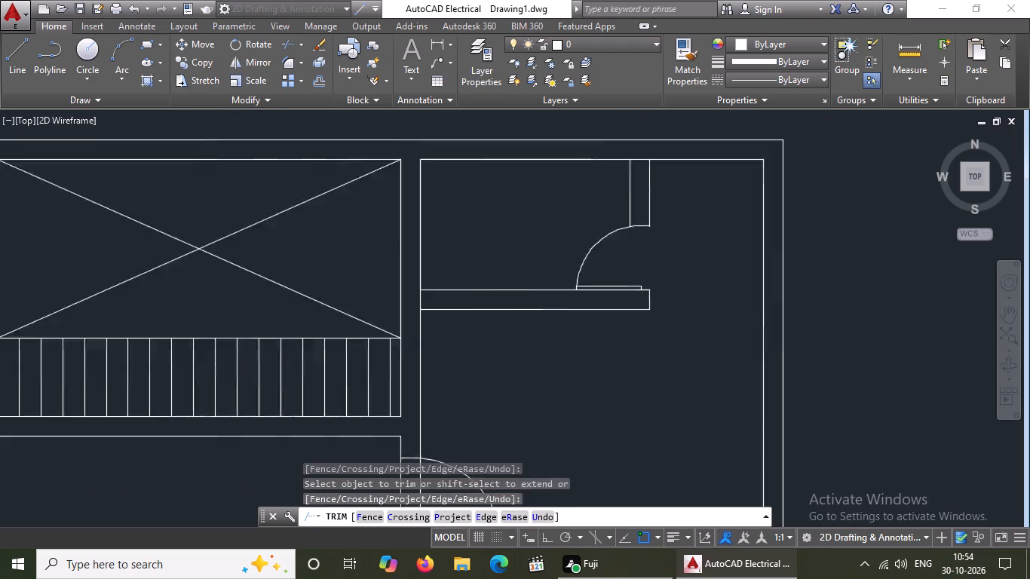
scroll(510, 445, up, 5)
scroll(507, 394, down, 3)
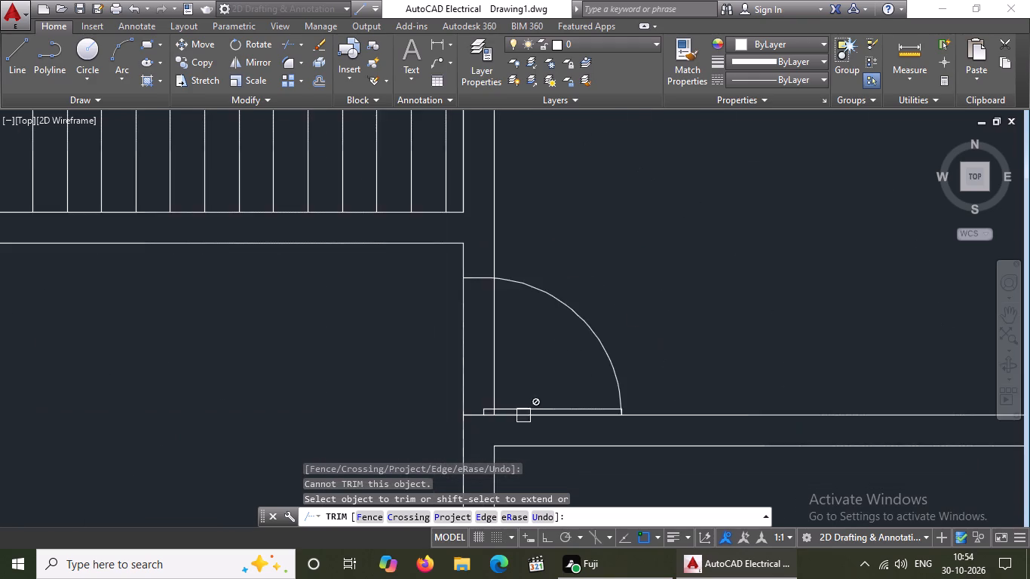
scroll(525, 420, up, 3)
scroll(438, 385, up, 1)
click(372, 394)
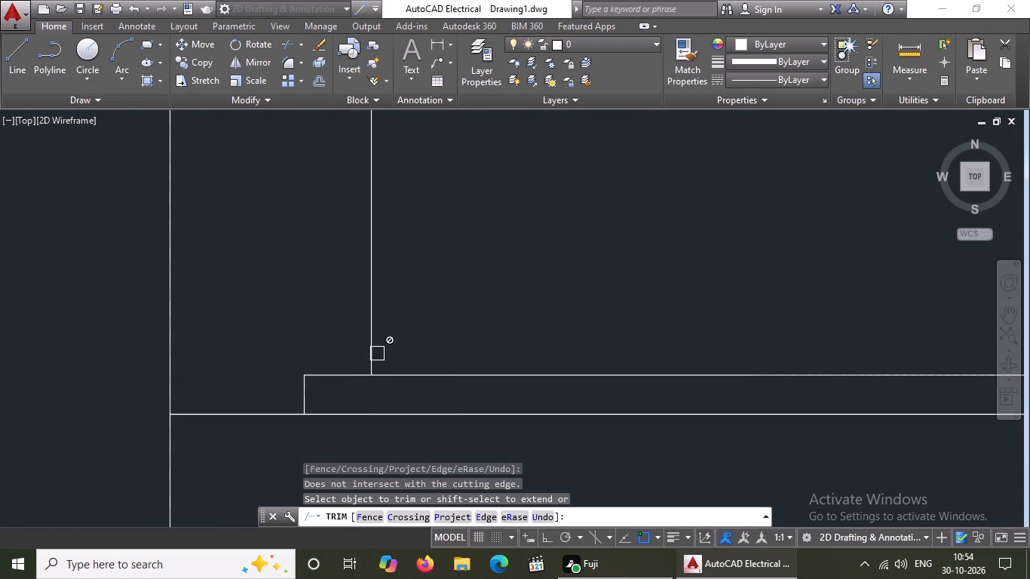
scroll(371, 341, down, 4)
click(375, 329)
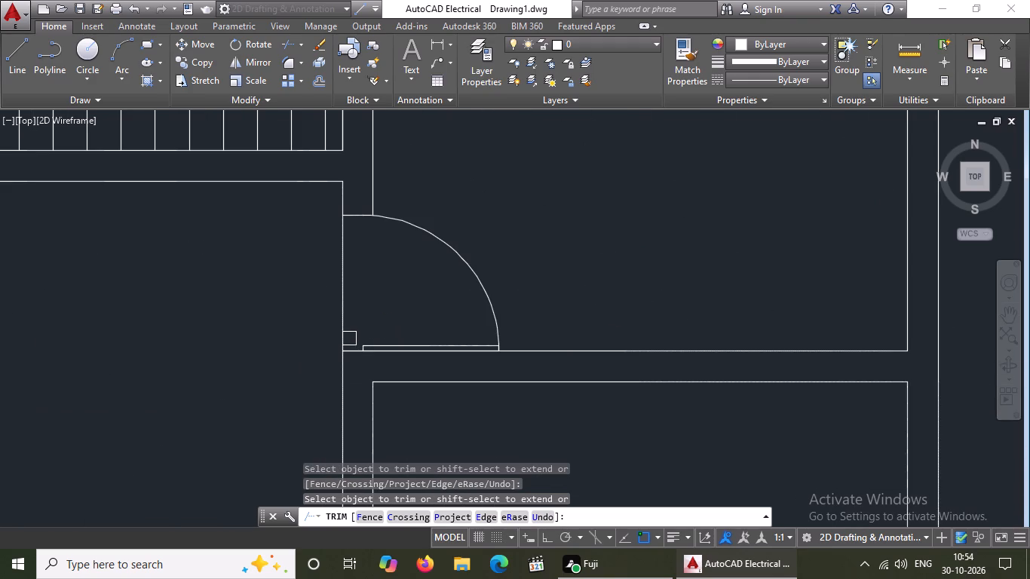
click(346, 341)
scroll(354, 242, up, 2)
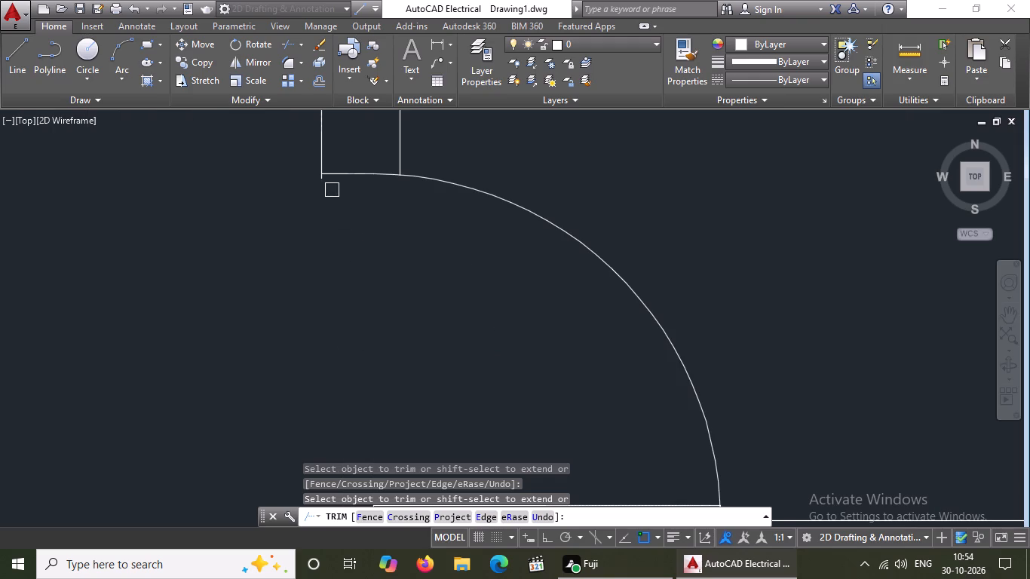
click(320, 185)
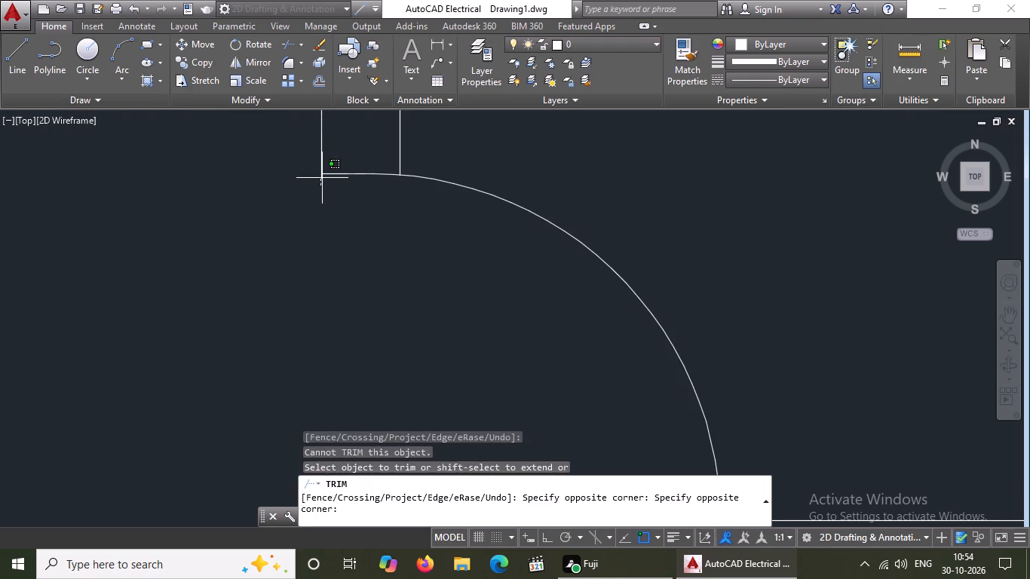
click(323, 177)
scroll(381, 233, down, 5)
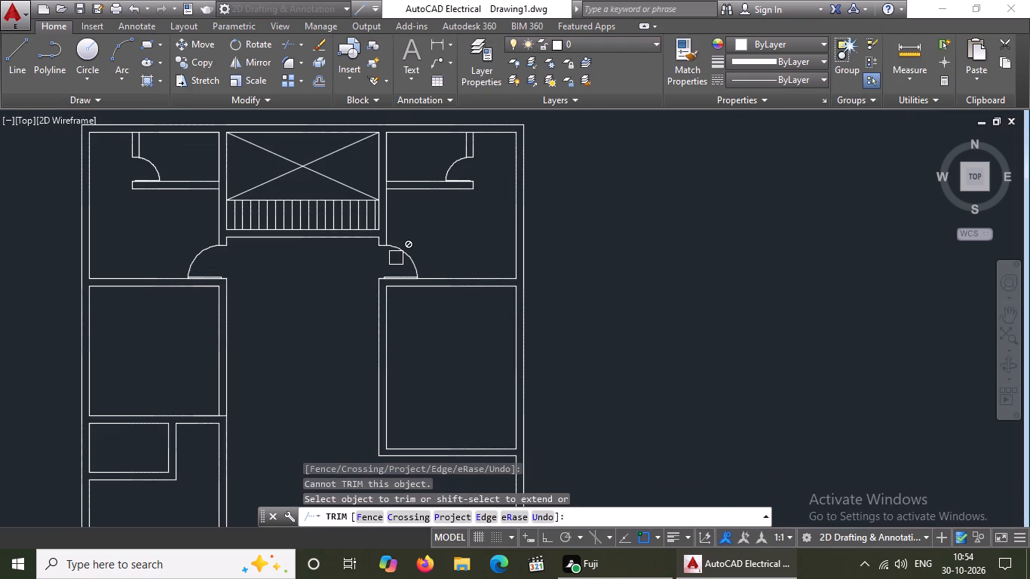
middle_drag(464, 231, 573, 305)
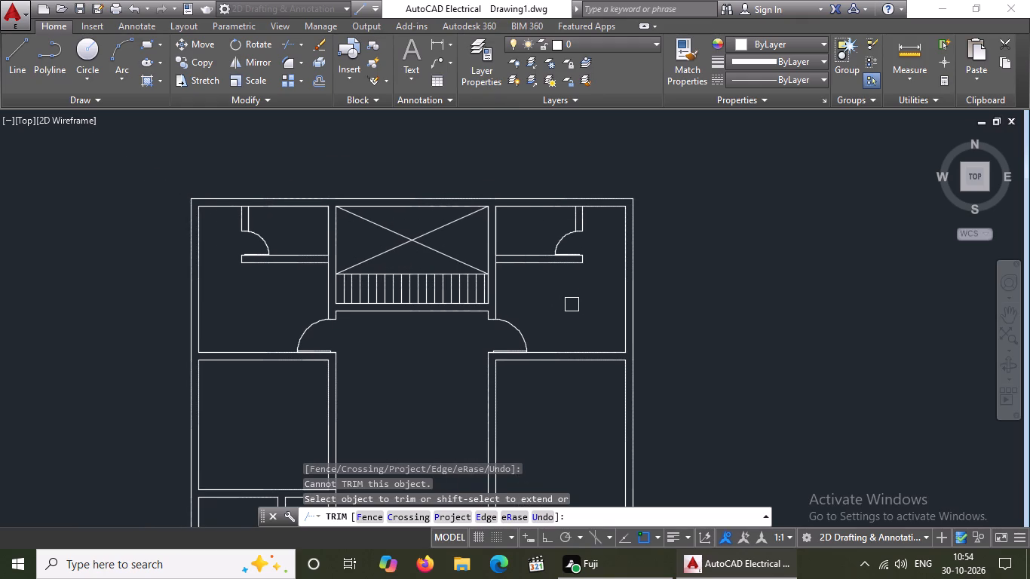
key(Escape)
Load the ACAD_ISO02W100 (ISO dash) linetype from acad.lin for the diagonals in the top-middle crossed area.
middle_drag(564, 328, 591, 336)
click(458, 257)
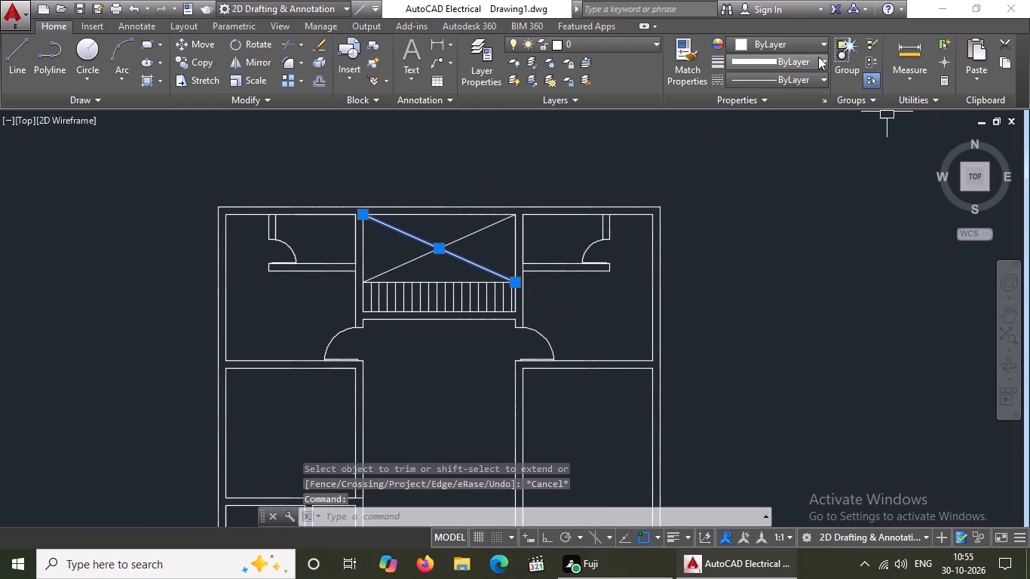
click(817, 76)
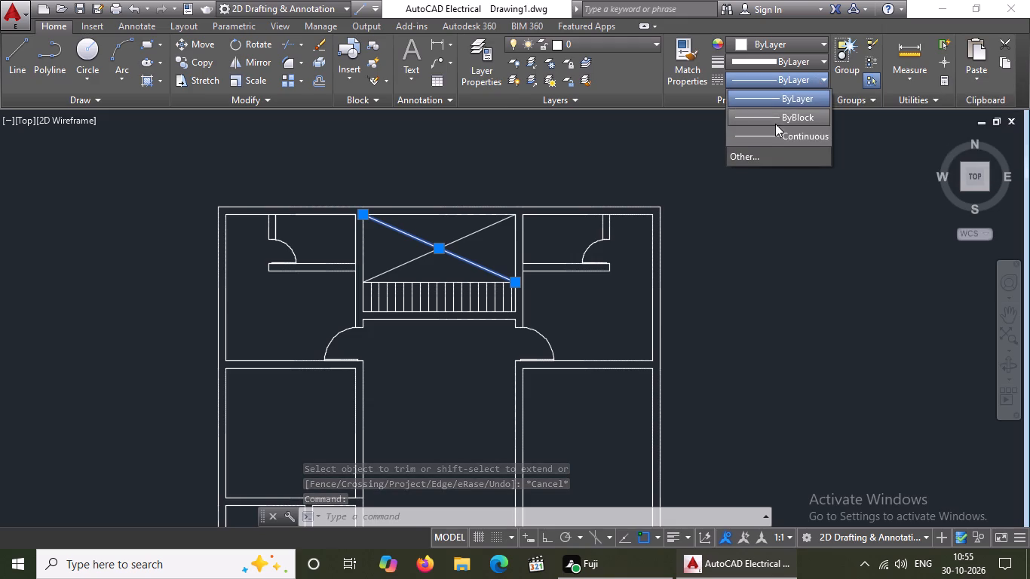
click(758, 160)
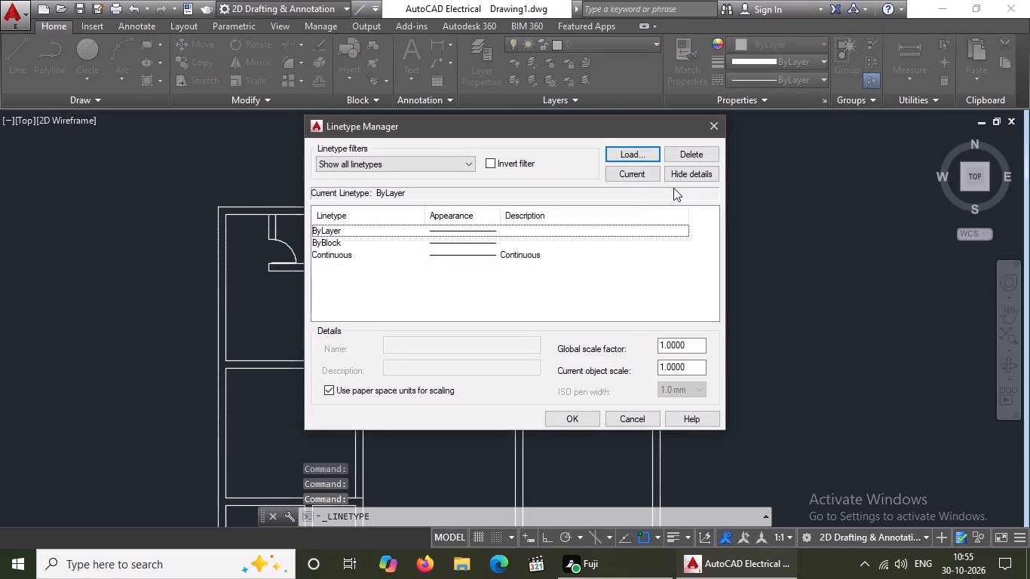
click(632, 157)
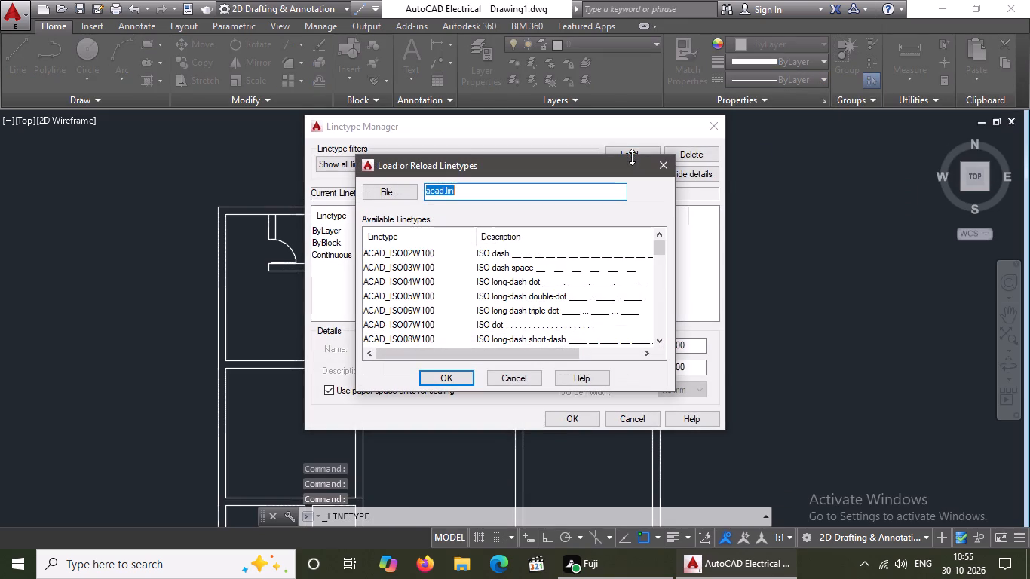
click(556, 254)
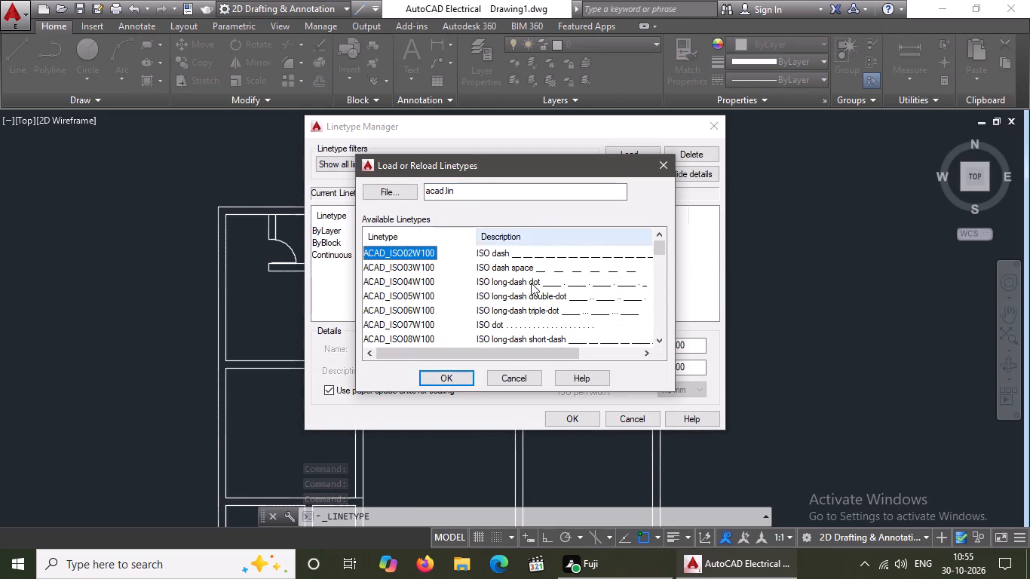
click(440, 378)
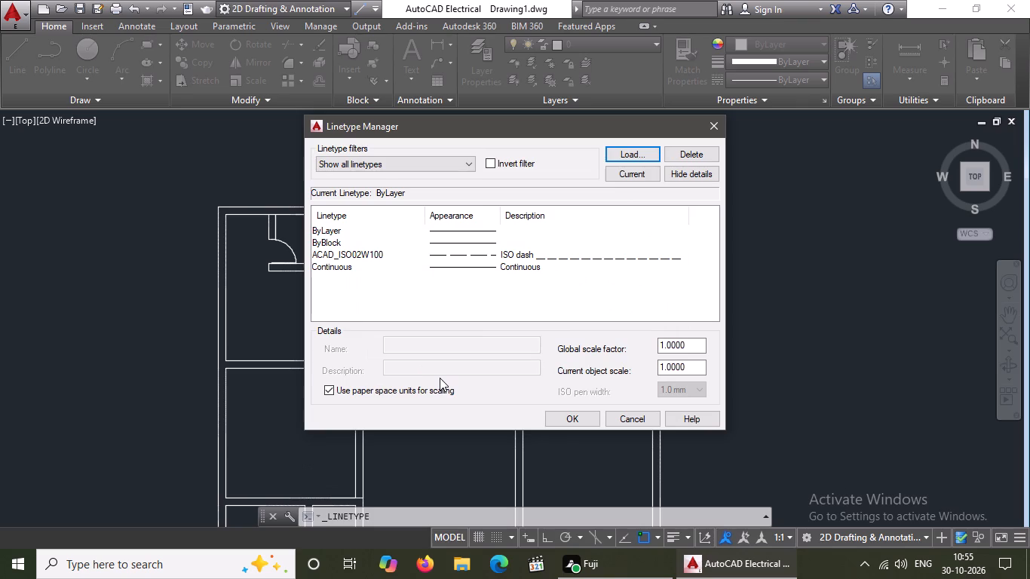
click(553, 253)
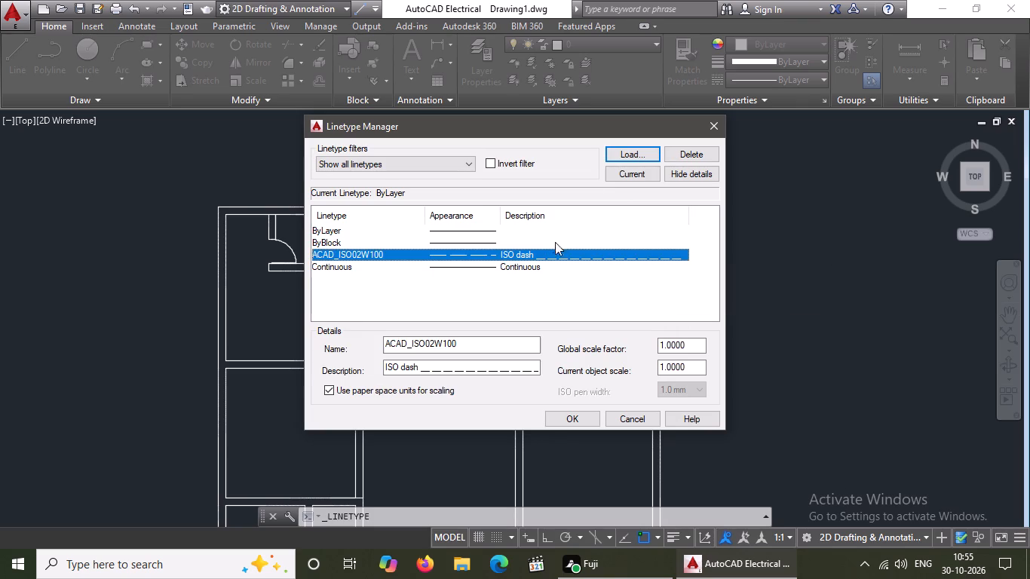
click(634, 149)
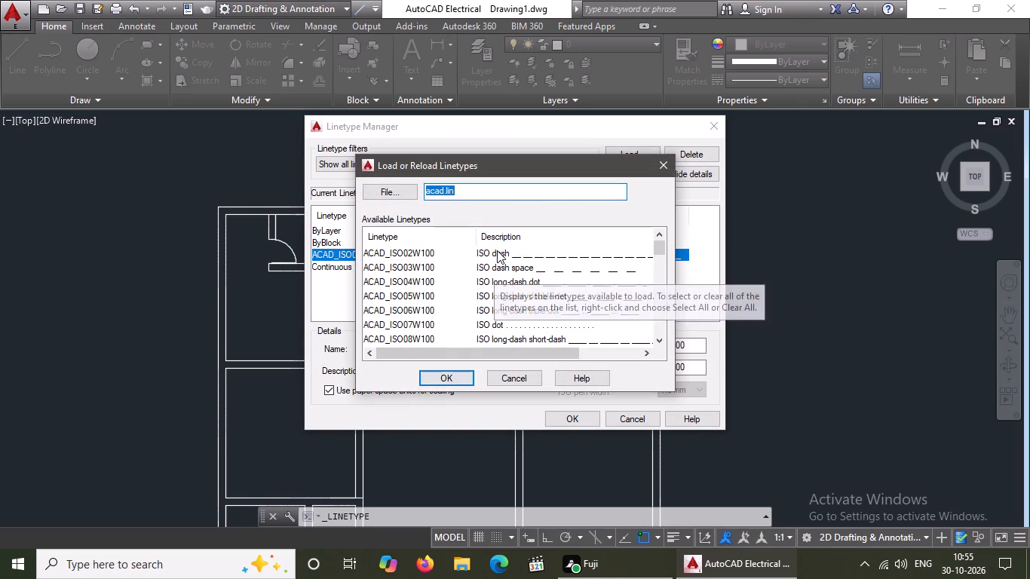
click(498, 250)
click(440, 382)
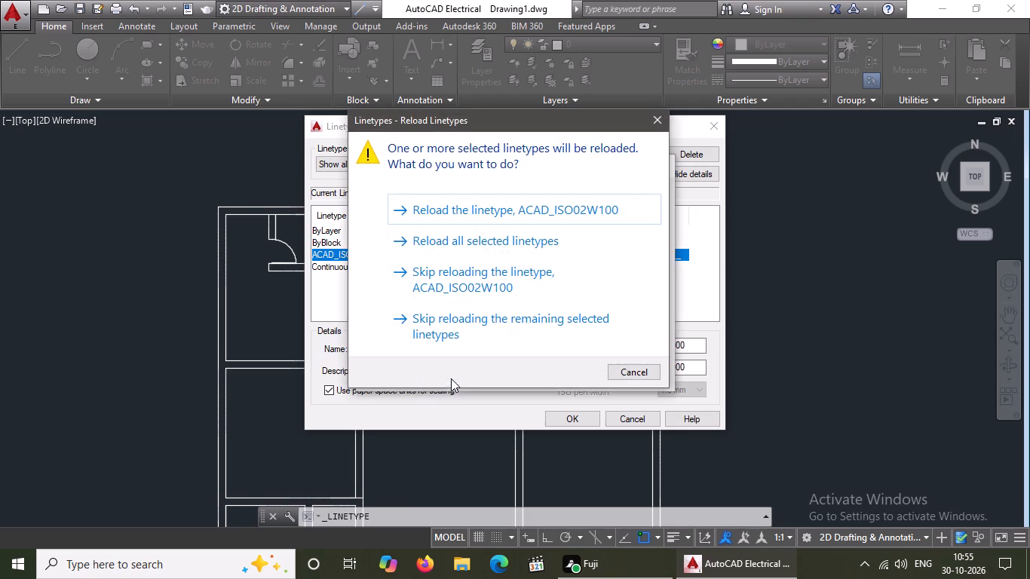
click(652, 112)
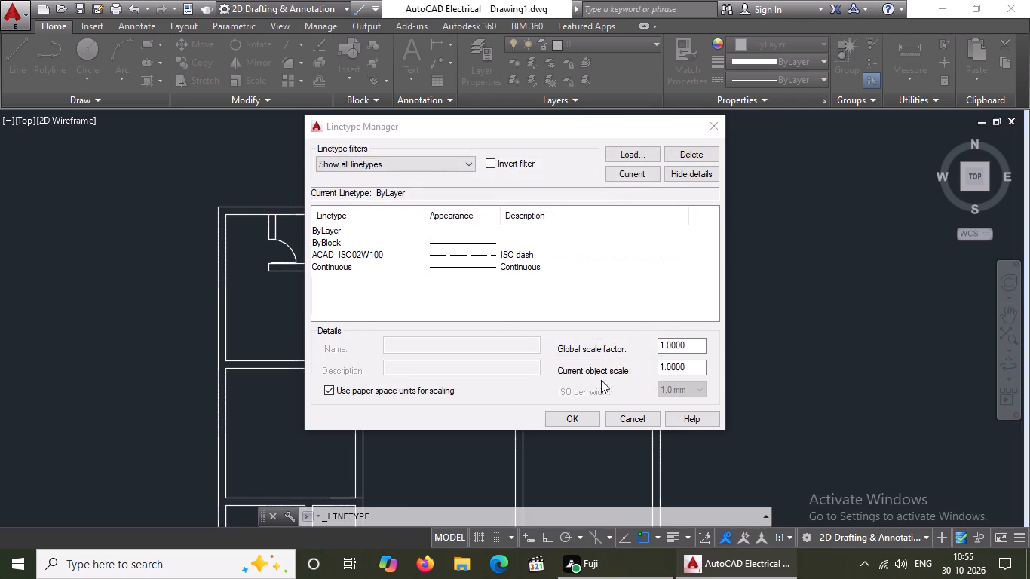
Apply the ACAD_ISO02W100 linetype to the crossed area's diagonal running from its upper-left to lower-right corner.
click(569, 421)
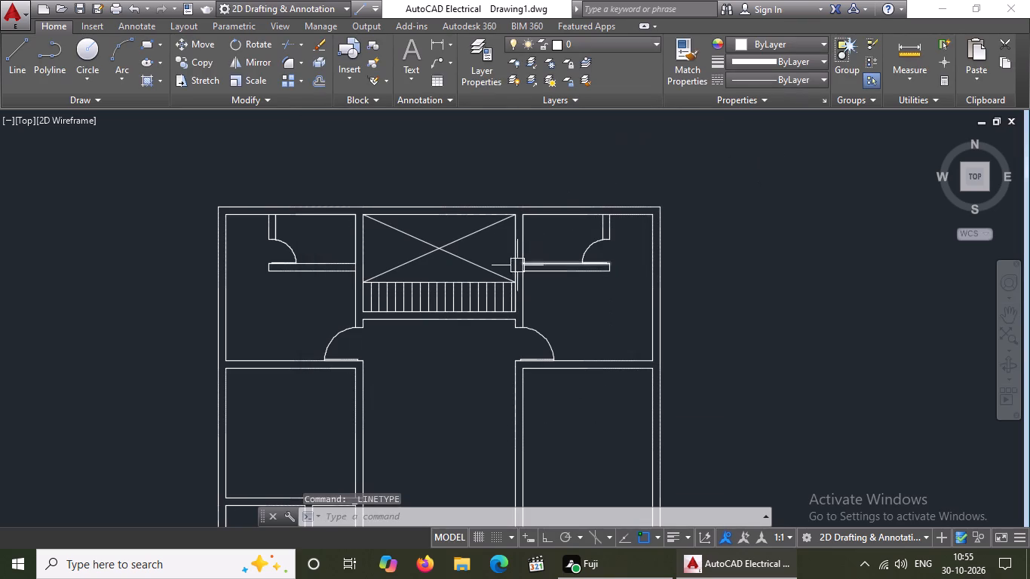
click(477, 268)
click(805, 75)
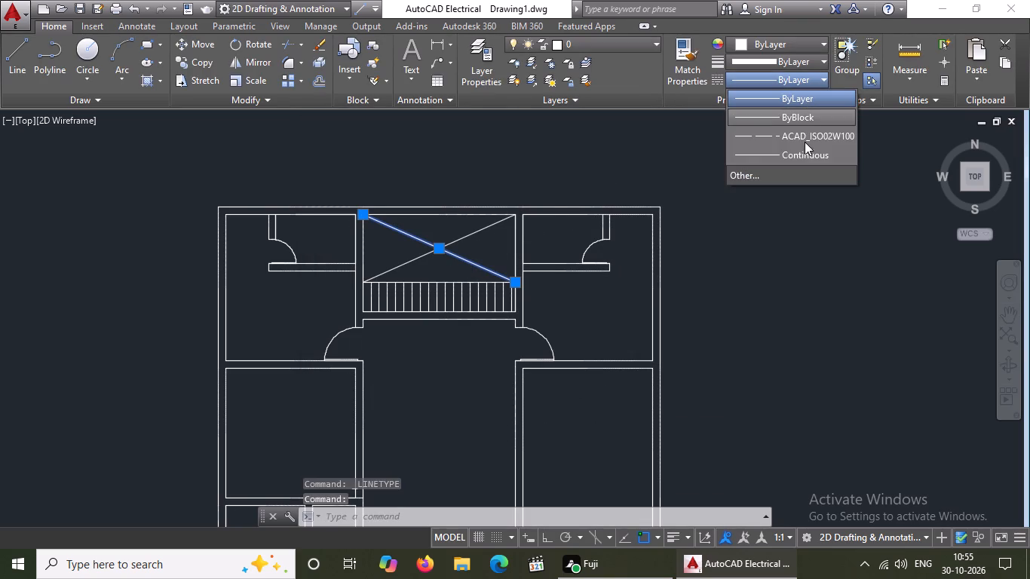
click(796, 136)
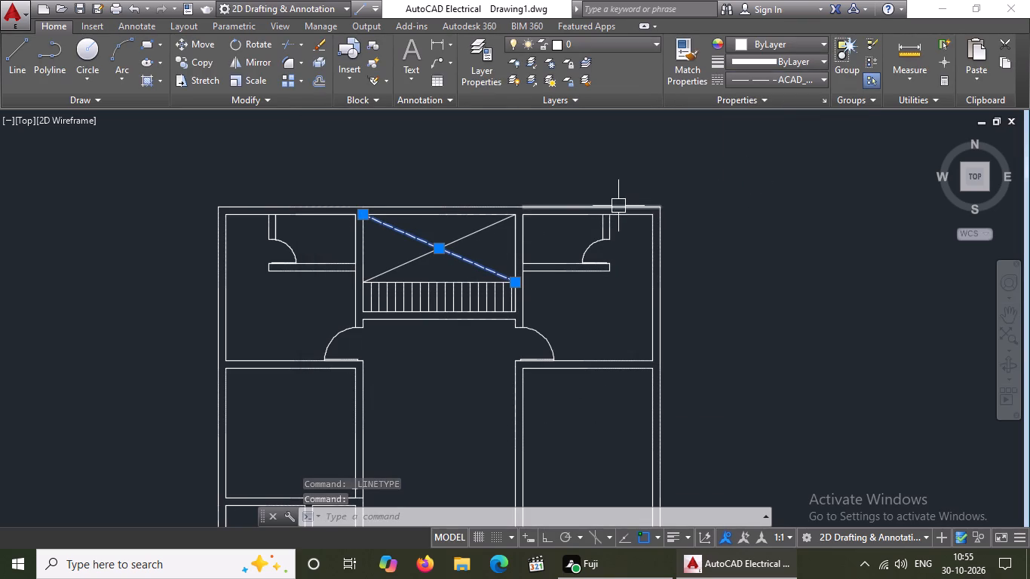
Set the linetype scale of that dashed diagonal to 2 in its properties.
right_click(554, 141)
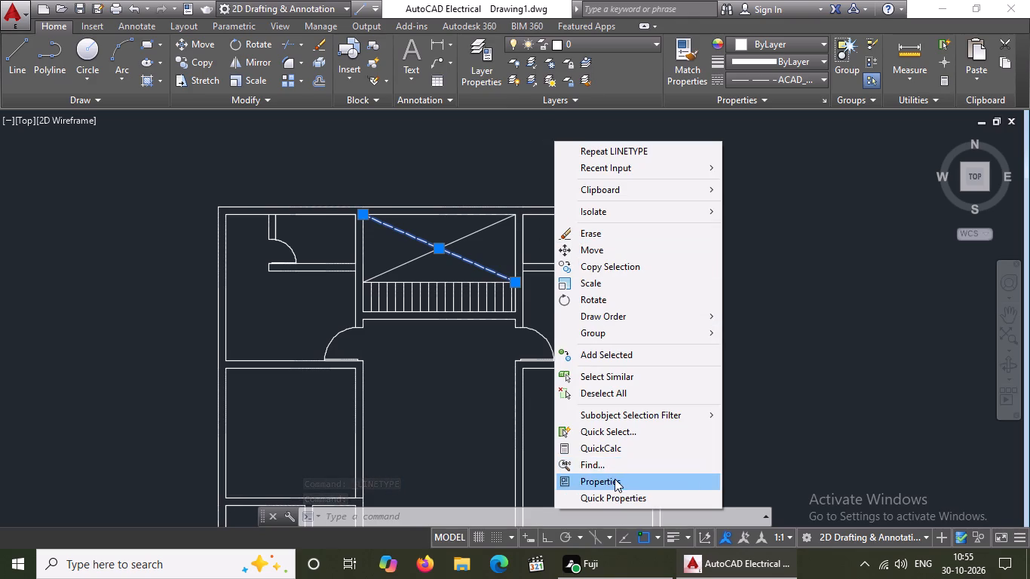
click(615, 479)
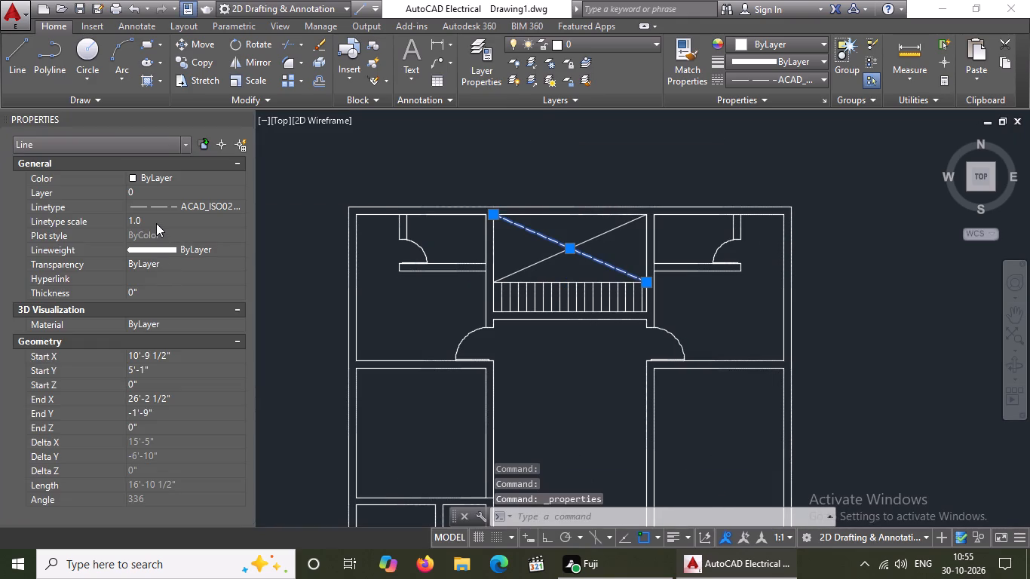
click(155, 222)
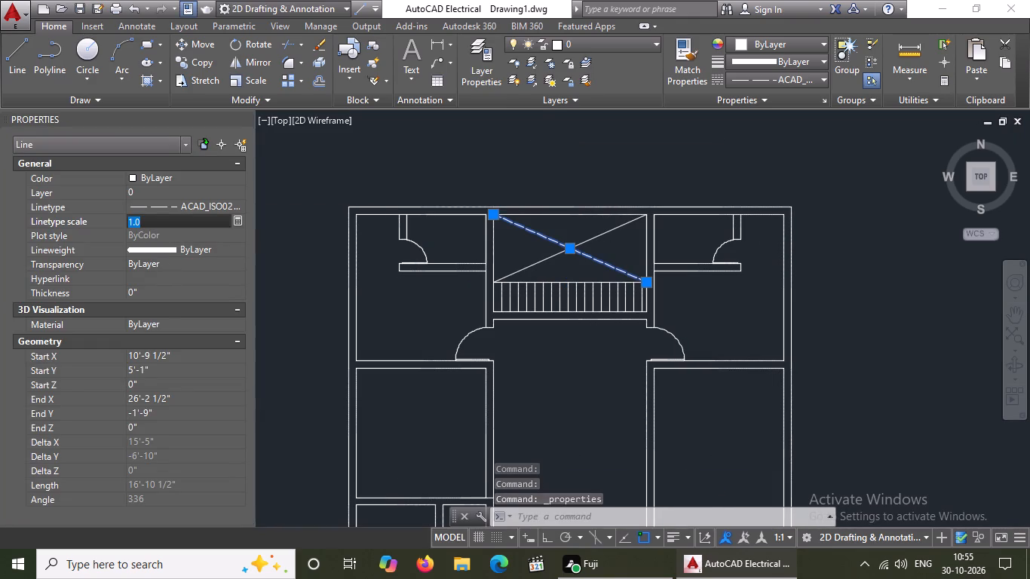
key(BackSpace)
key(BackSpace)
key(2)
key(Return)
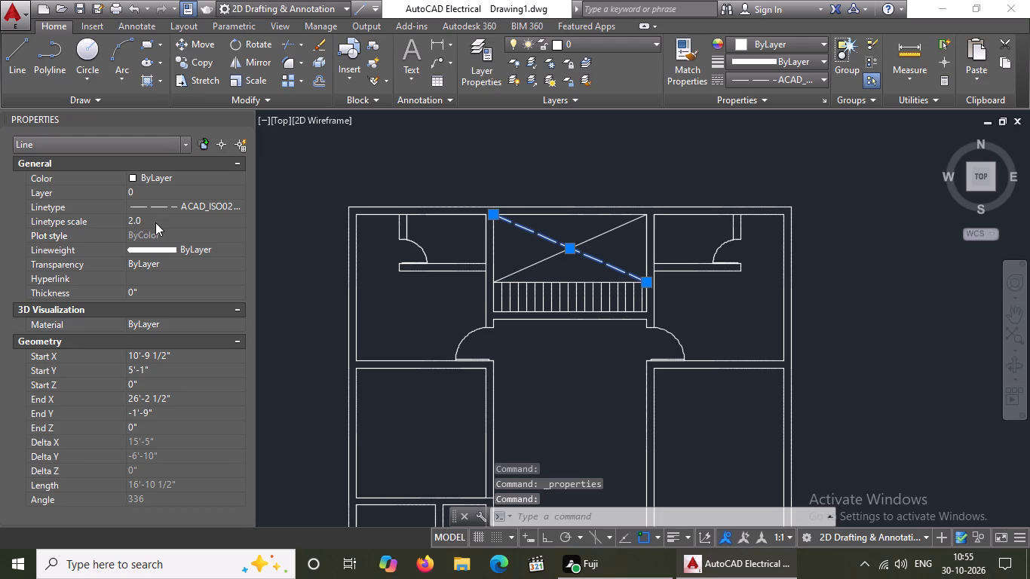
key(Escape)
key(Escape)
key(Escape)
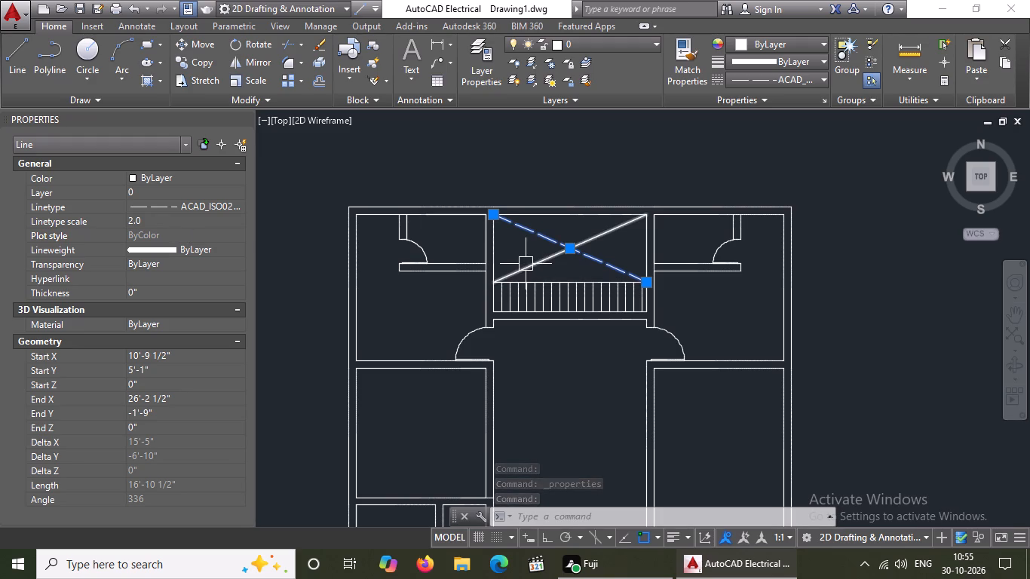
Give the crossed area's other diagonal the ACAD_ISO02W100 linetype with a linetype scale of 2, and close its properties.
click(526, 264)
click(774, 75)
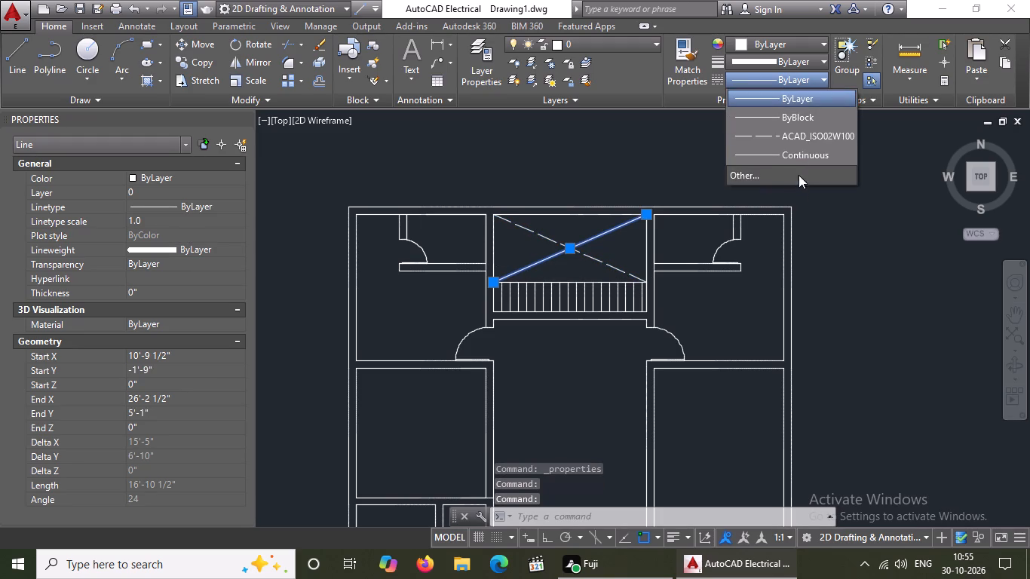
click(790, 137)
click(152, 219)
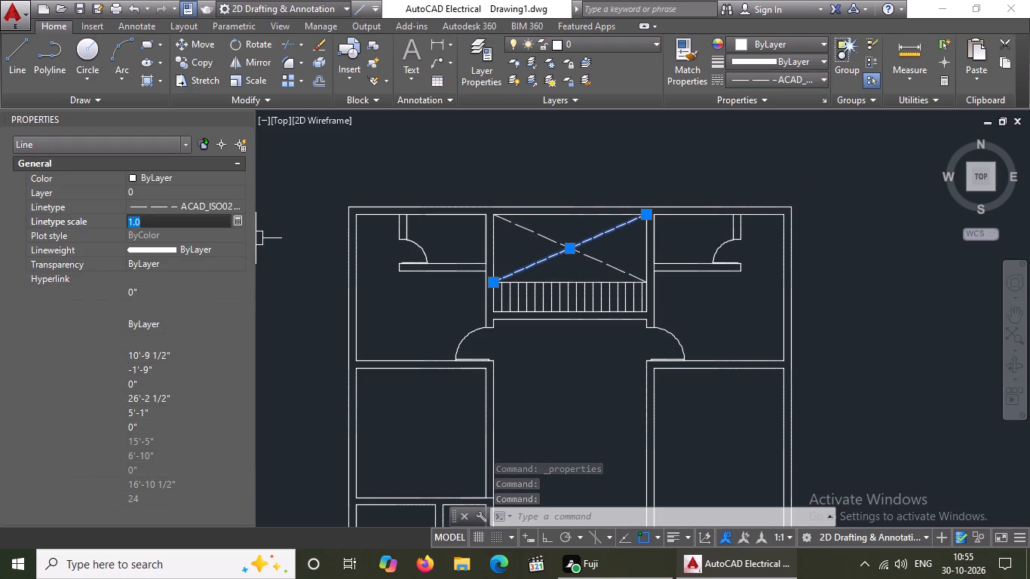
key(BackSpace)
key(BackSpace)
key(2)
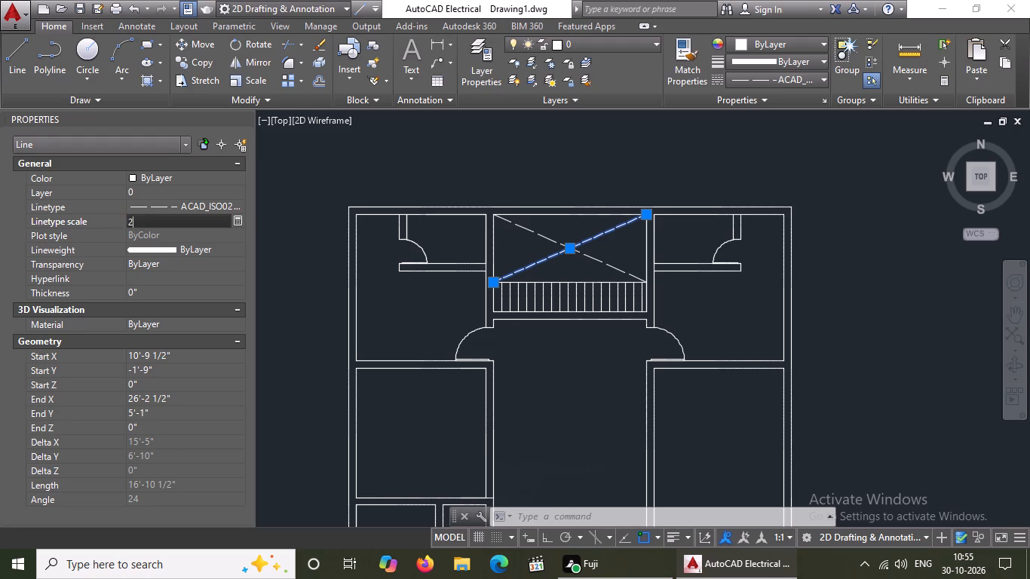
key(Return)
key(Escape)
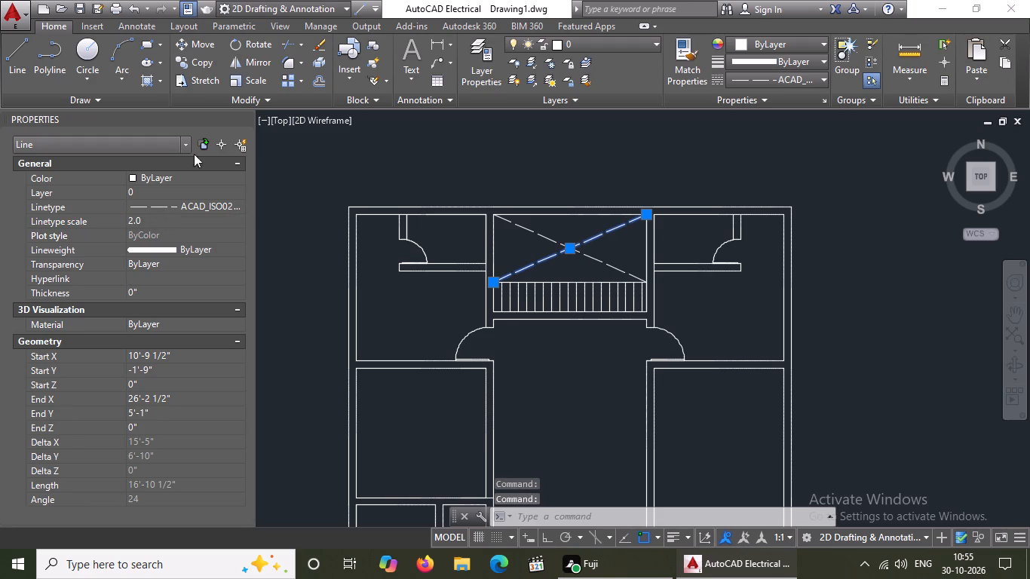
click(245, 114)
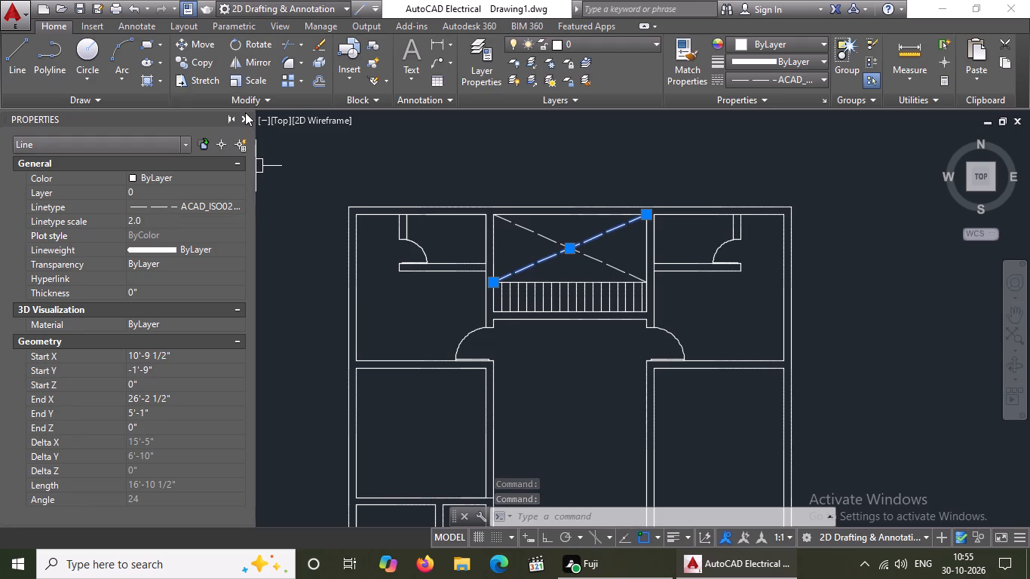
click(242, 115)
key(Escape)
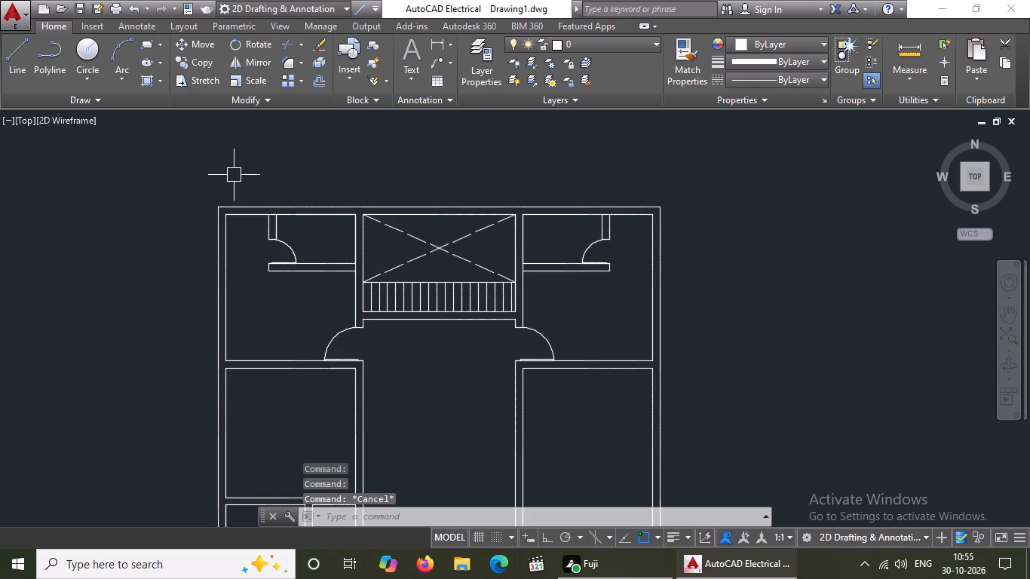
With Ortho on, draw a horizontal line about 16'-4" long across the central hall, from the right wall's room-side line into the left wall.
scroll(352, 240, down, 2)
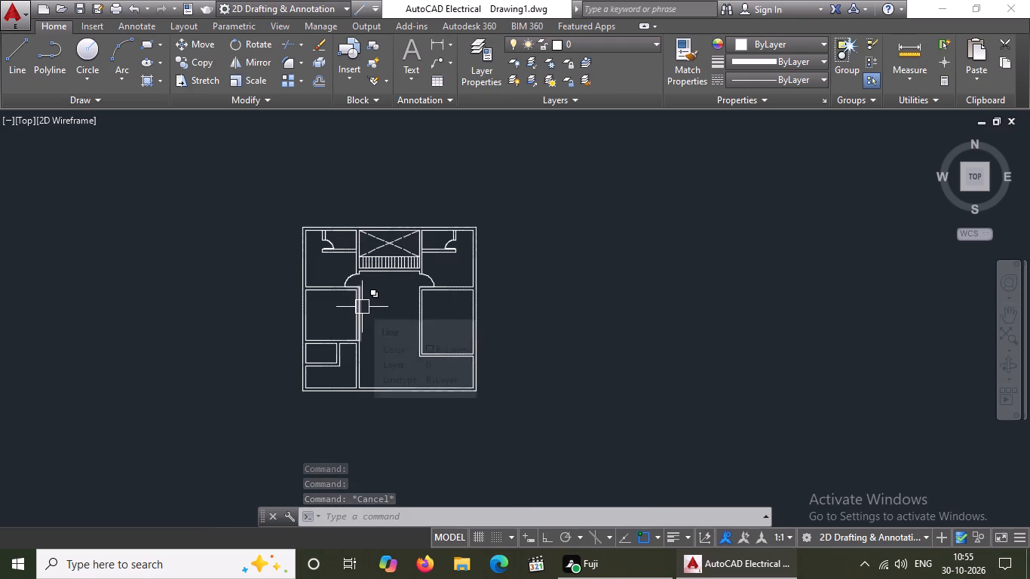
middle_click(368, 337)
scroll(406, 312, up, 2)
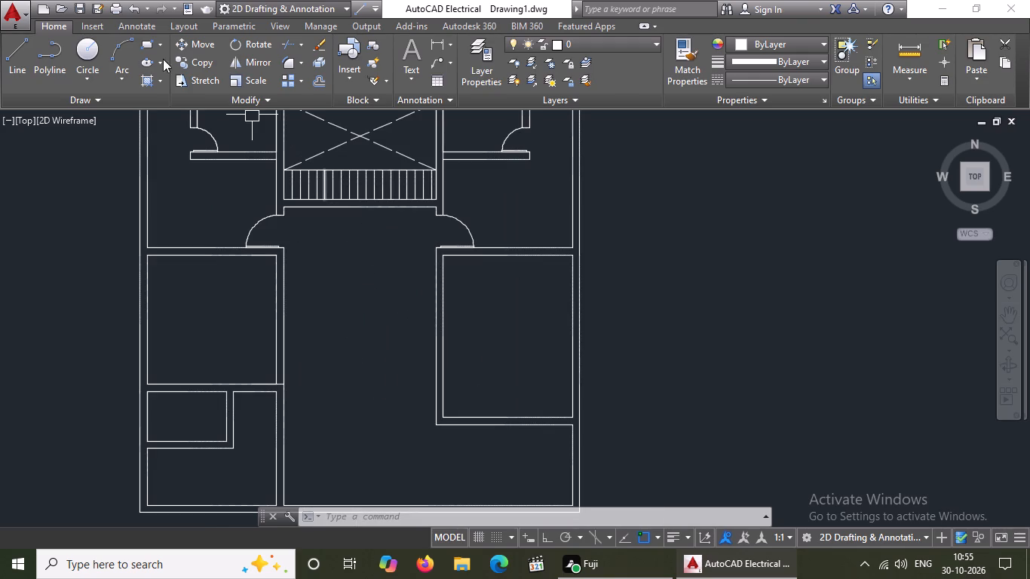
click(8, 63)
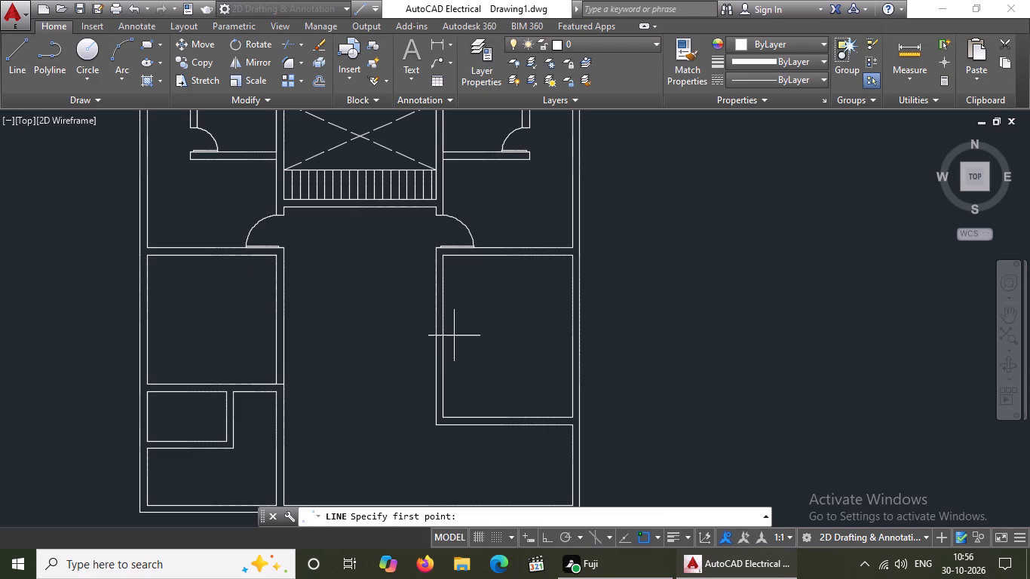
click(443, 334)
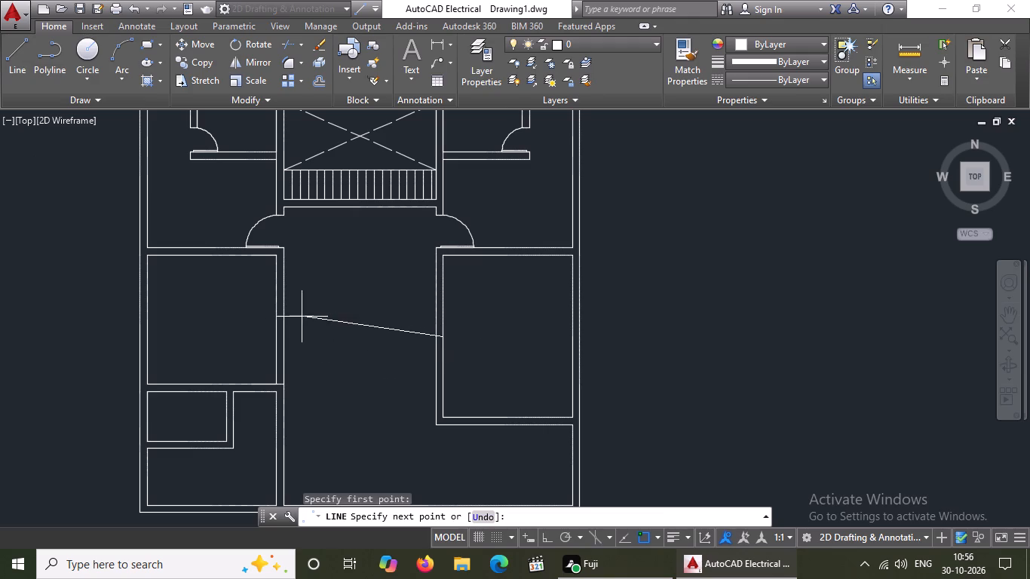
click(547, 540)
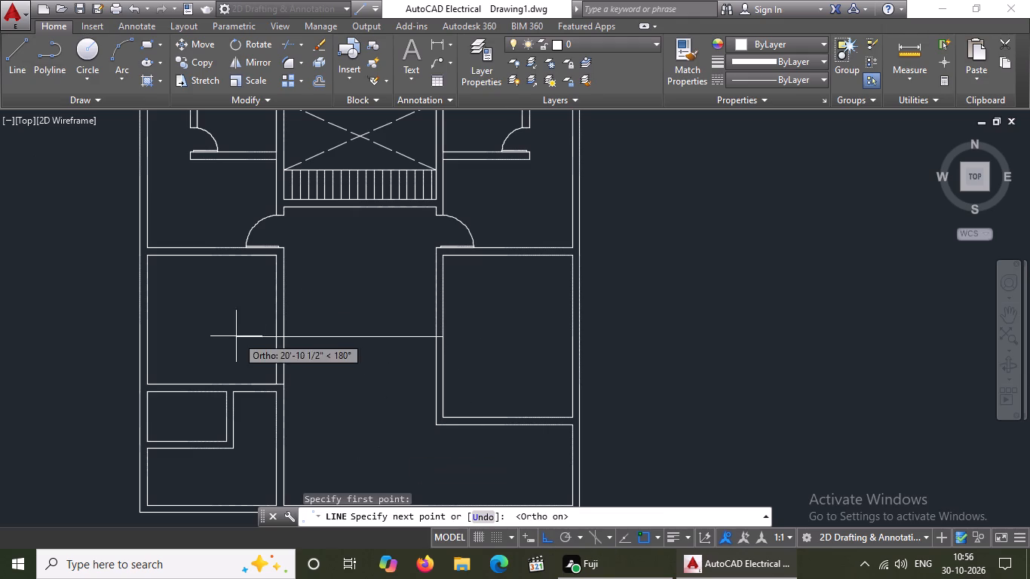
scroll(283, 339, up, 2)
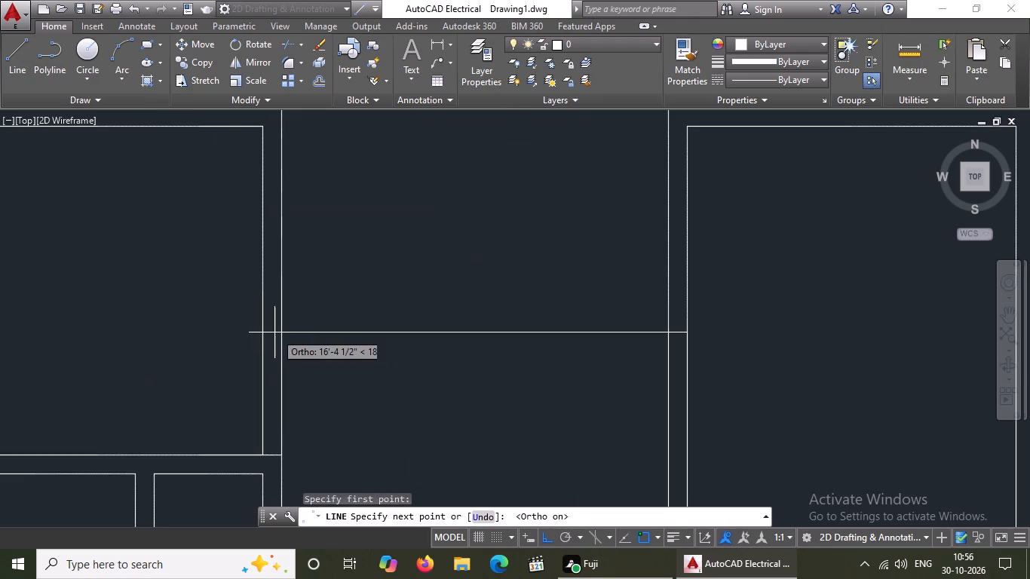
click(274, 332)
key(Escape)
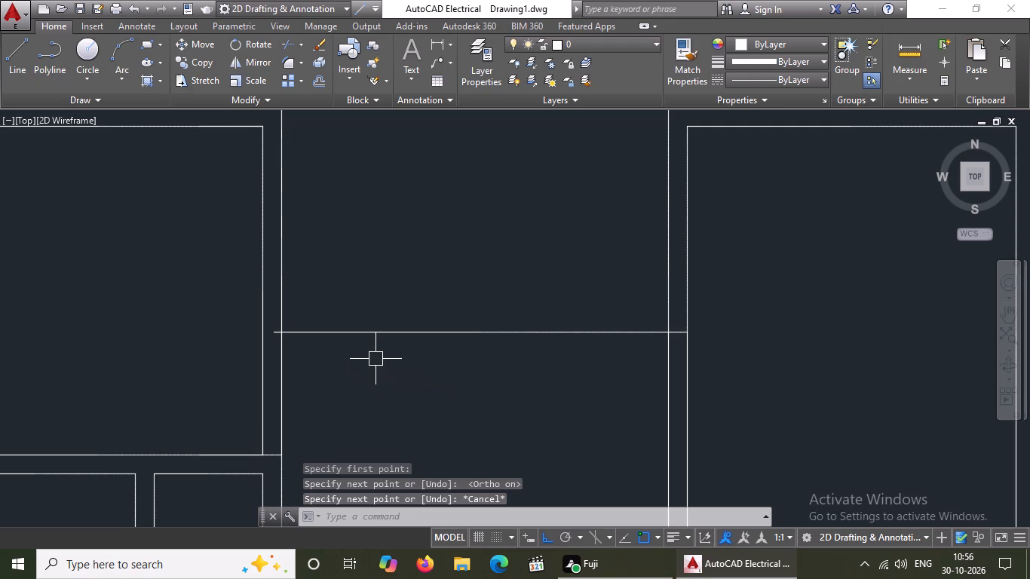
Trim both ends of the new horizontal line back to the hall-side wall lines.
text(tr)
key(space)
key(space)
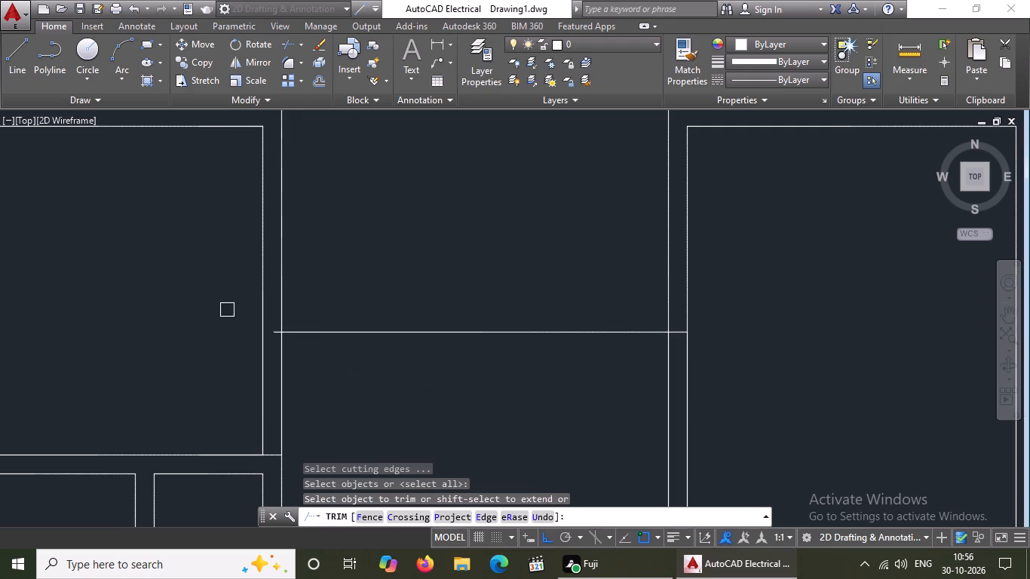
scroll(236, 333, up, 2)
click(329, 328)
scroll(329, 309, down, 4)
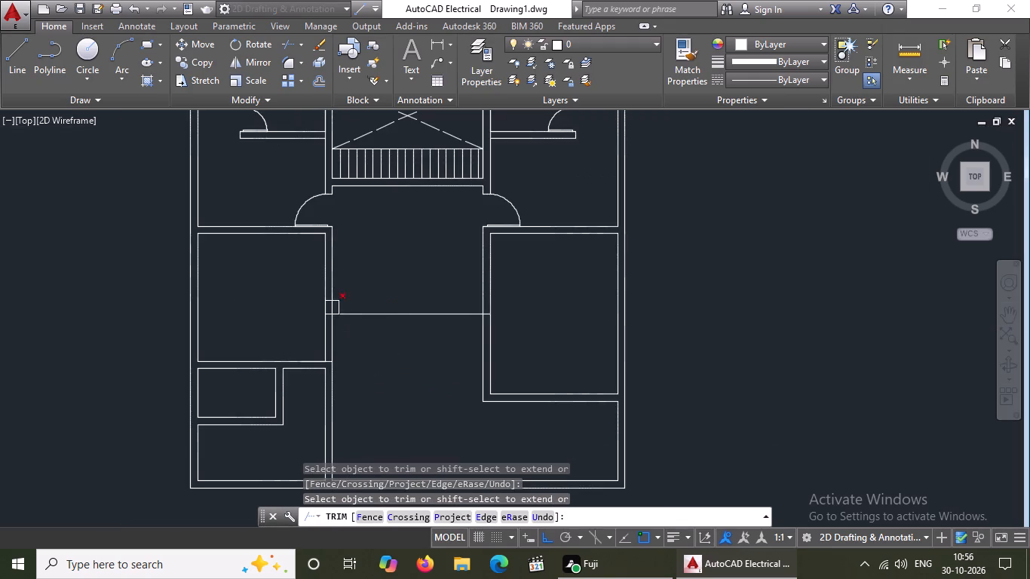
scroll(480, 323, up, 3)
click(500, 290)
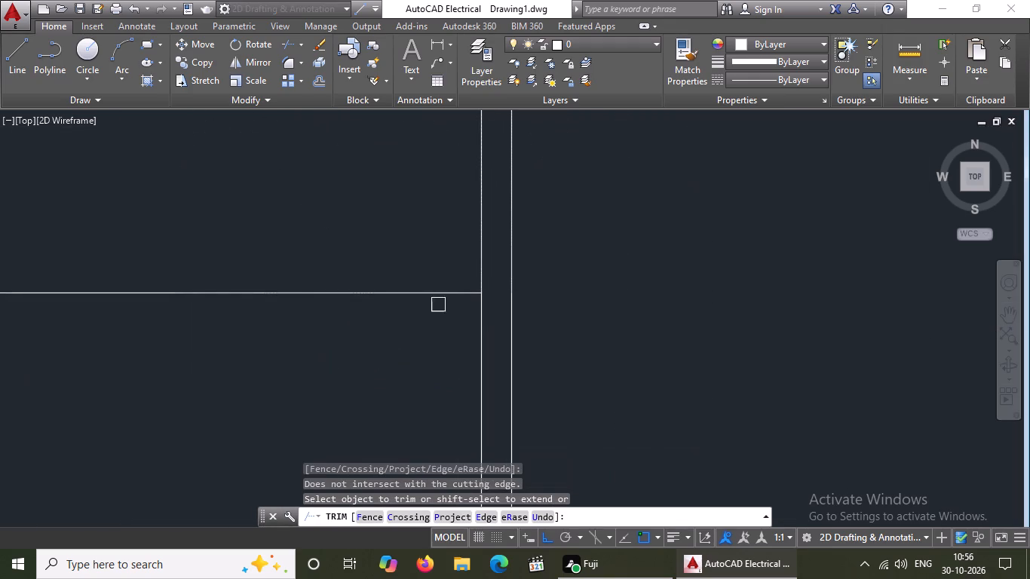
scroll(418, 302, down, 5)
key(Escape)
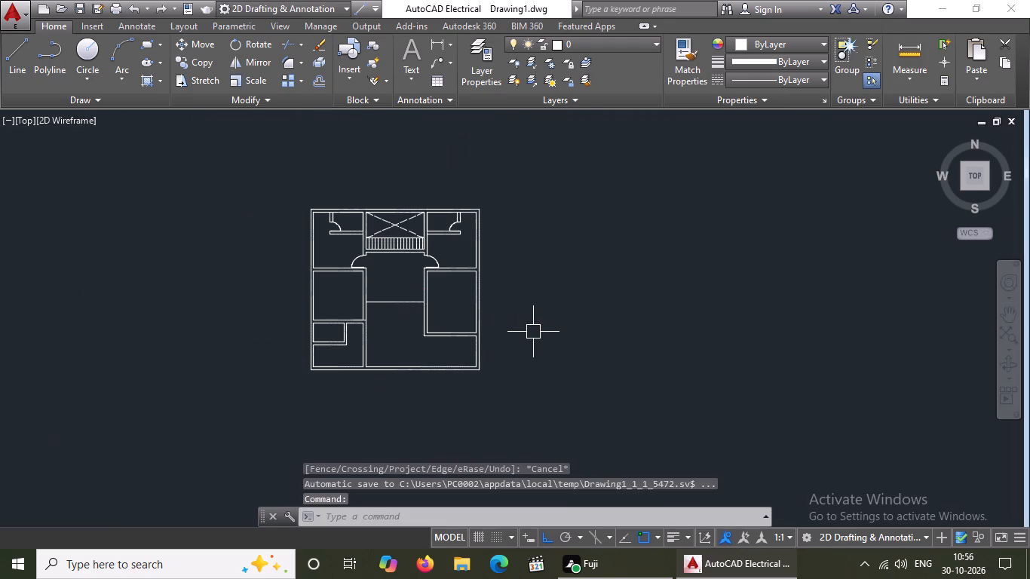
Offset the horizontal line across the central hall by 4.5" to both its upper and lower side.
scroll(389, 308, up, 2)
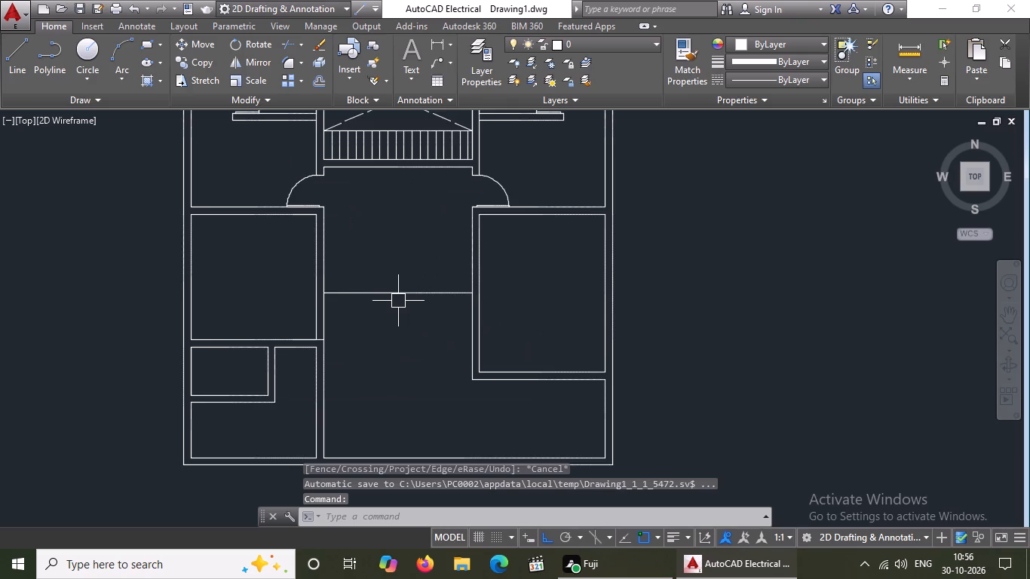
key(o)
key(Return)
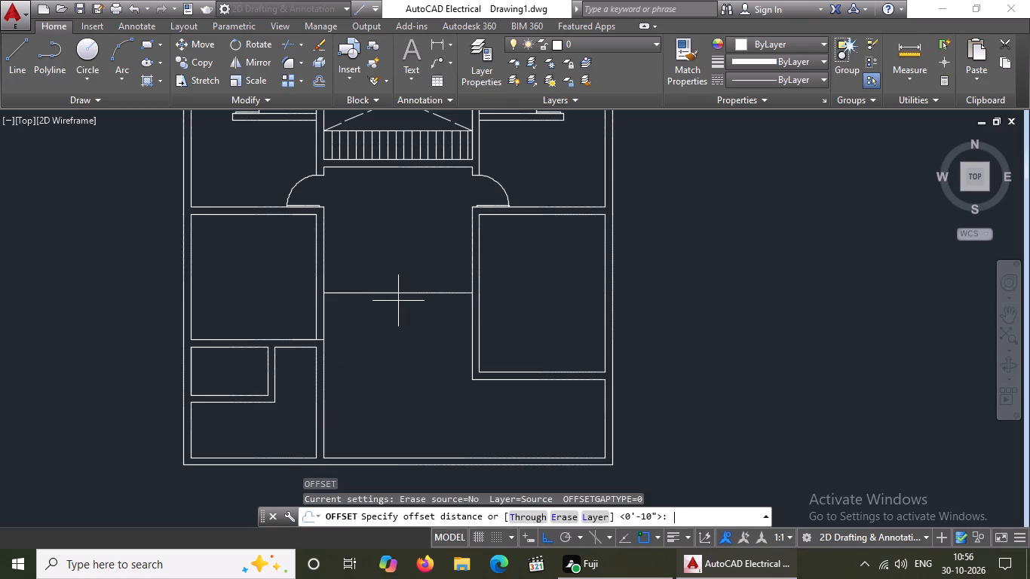
key(4)
key(period)
key(5)
key(shift+quotedbl)
key(Return)
drag(391, 293, 391, 285)
drag(394, 256, 396, 268)
scroll(398, 298, up, 3)
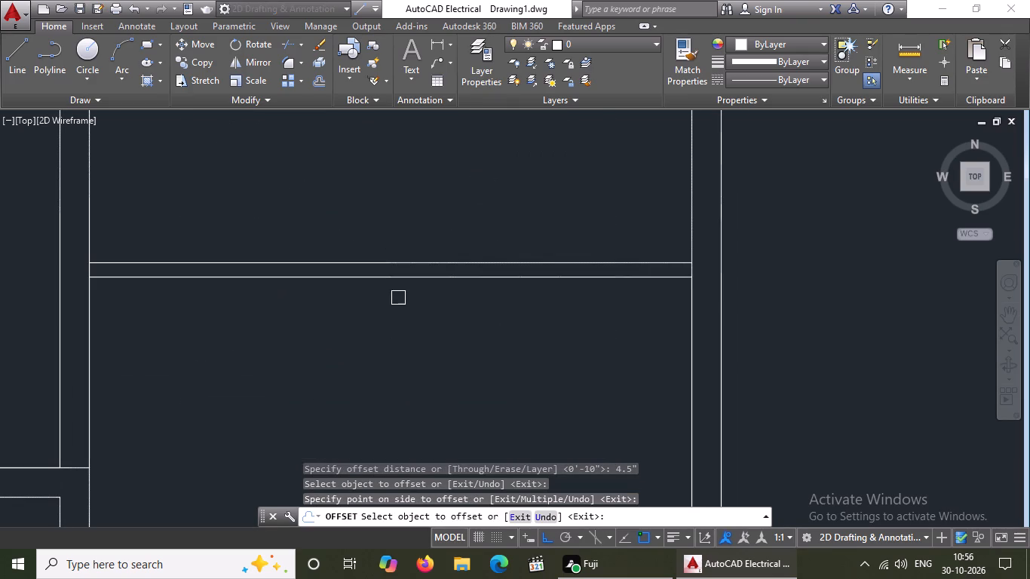
drag(399, 282, 397, 299)
click(397, 332)
key(Escape)
Erase the original middle line between the two new offset lines in the hall.
click(394, 276)
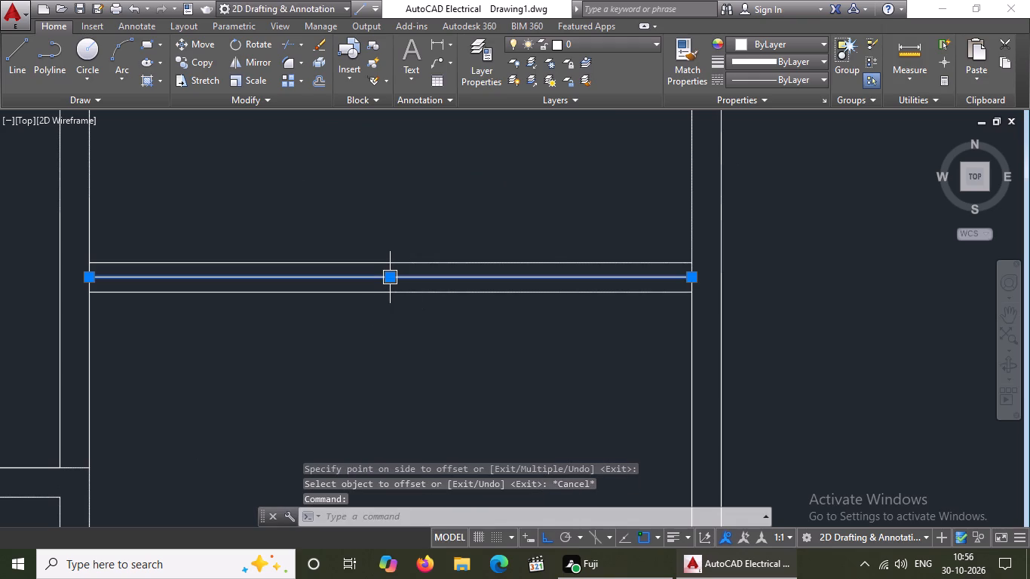
key(Delete)
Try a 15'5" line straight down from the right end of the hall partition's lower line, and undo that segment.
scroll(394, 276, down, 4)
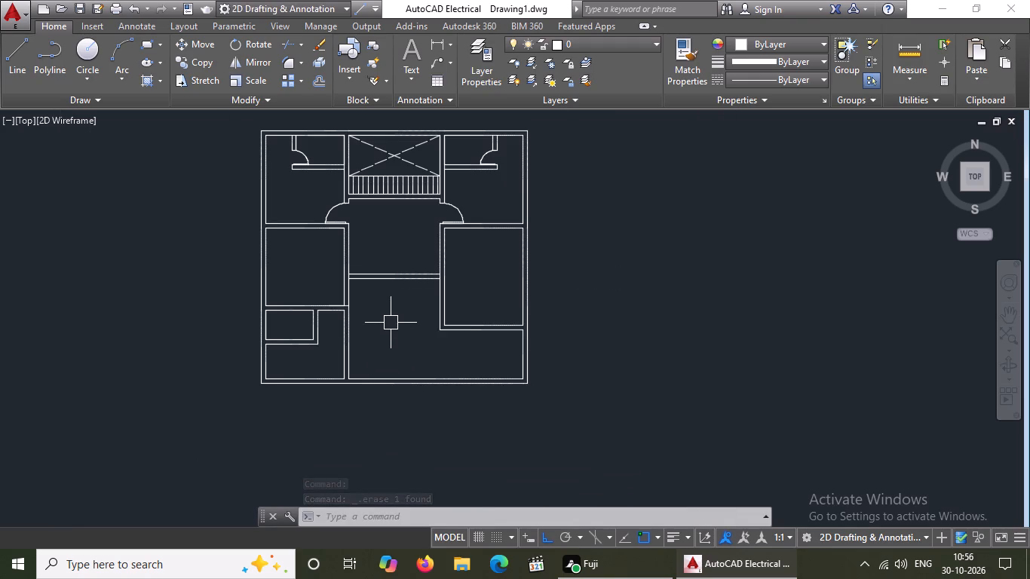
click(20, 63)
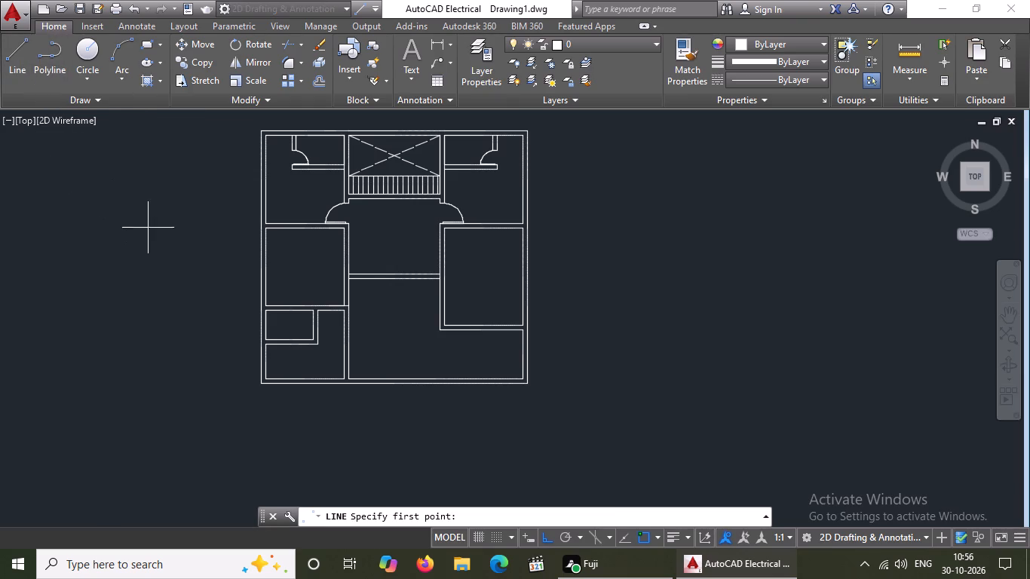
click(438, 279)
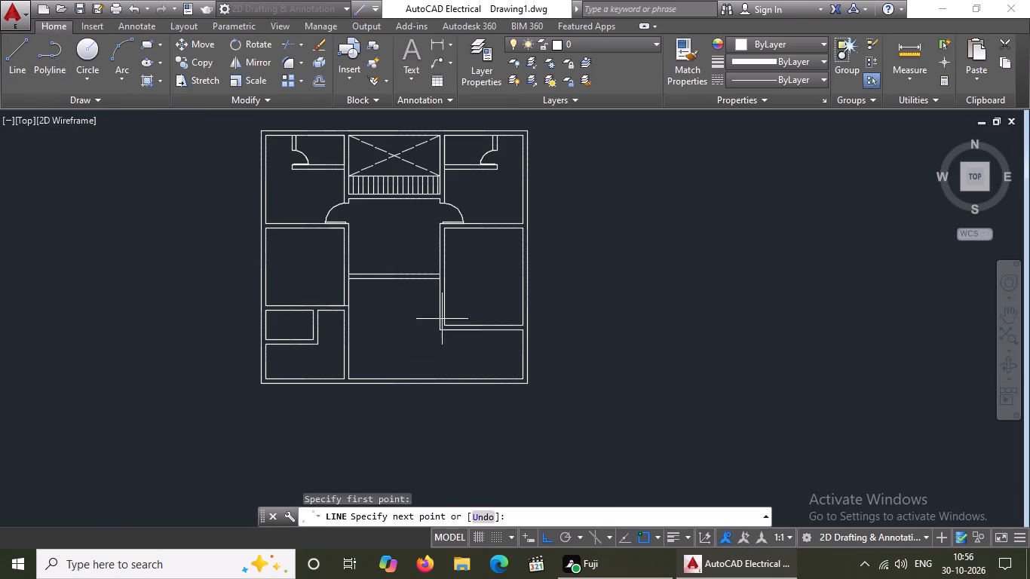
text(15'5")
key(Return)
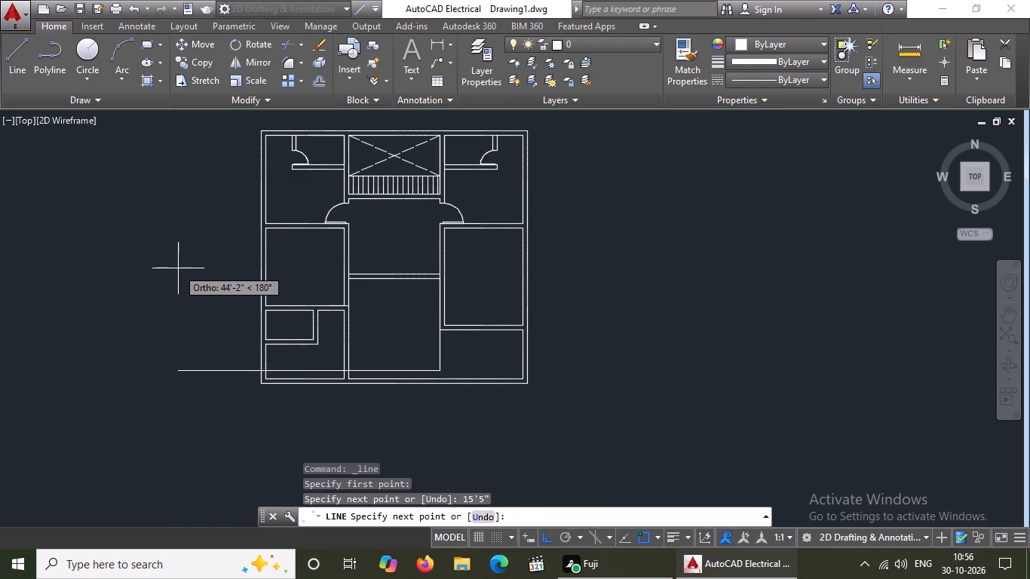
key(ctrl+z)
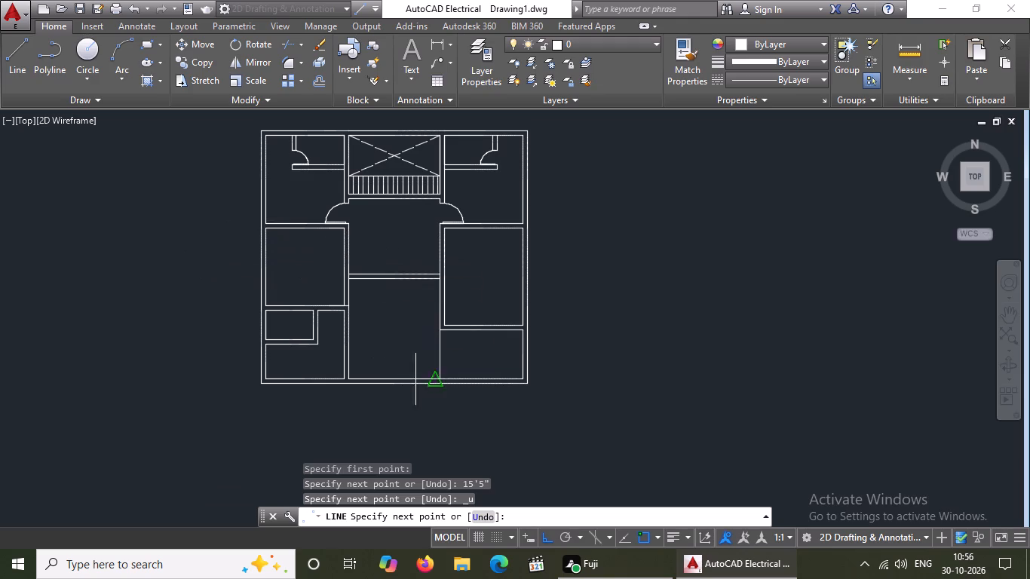
Draw a diagonal from the partition's lower right corner to the hall's left wall, and a horizontal line back across past the right wall.
scroll(441, 357, up, 3)
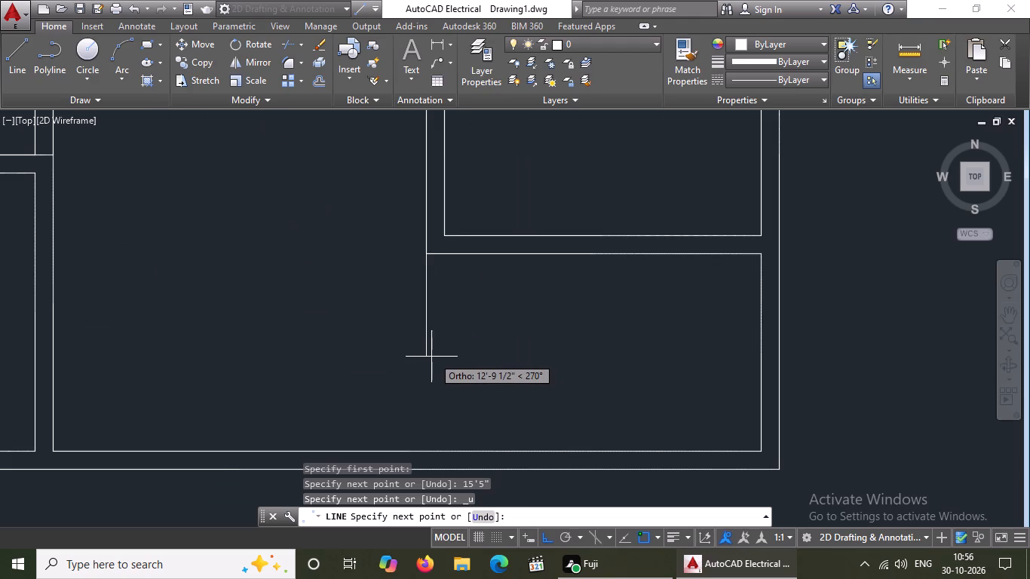
scroll(431, 357, down, 2)
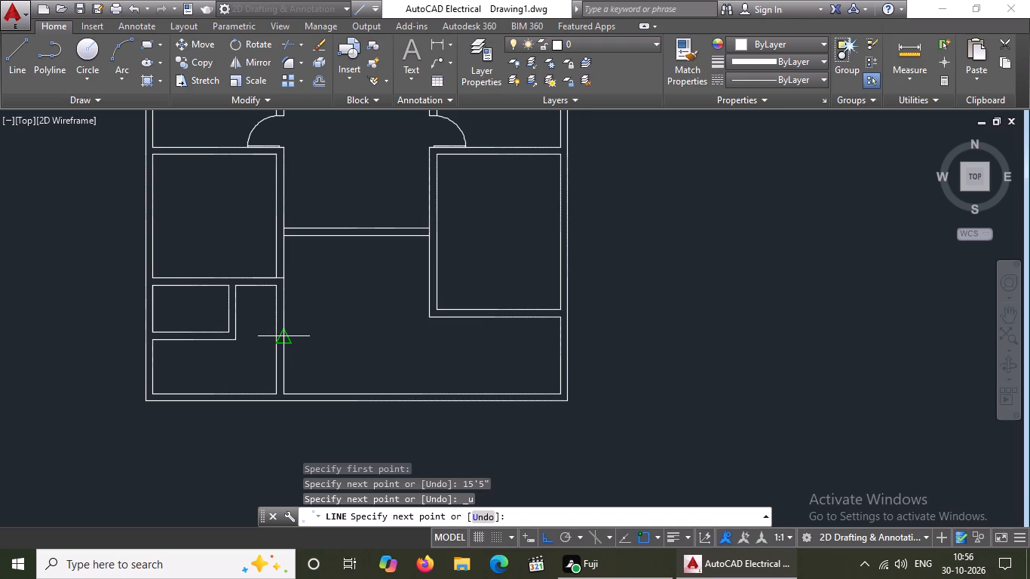
click(284, 339)
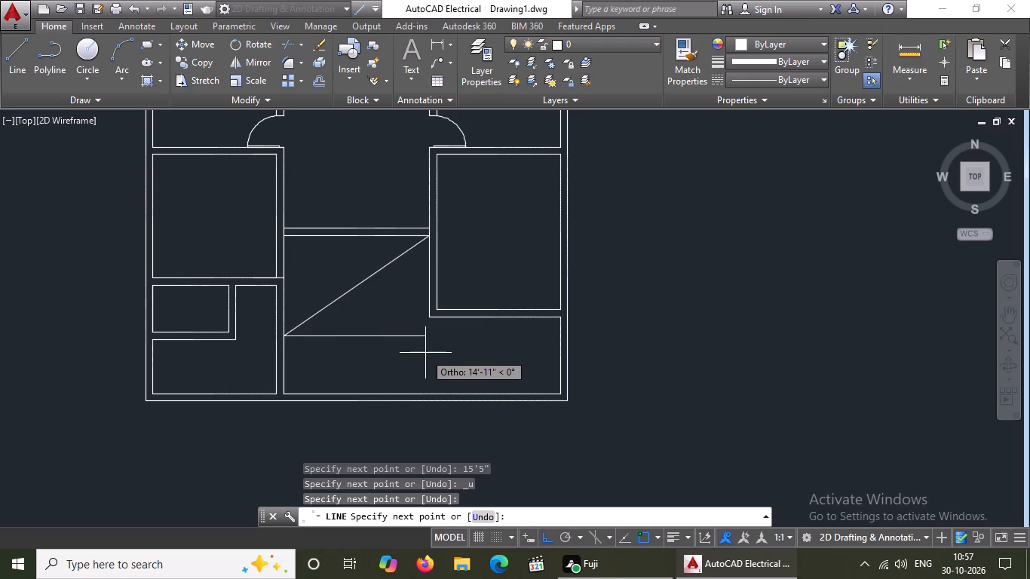
click(432, 339)
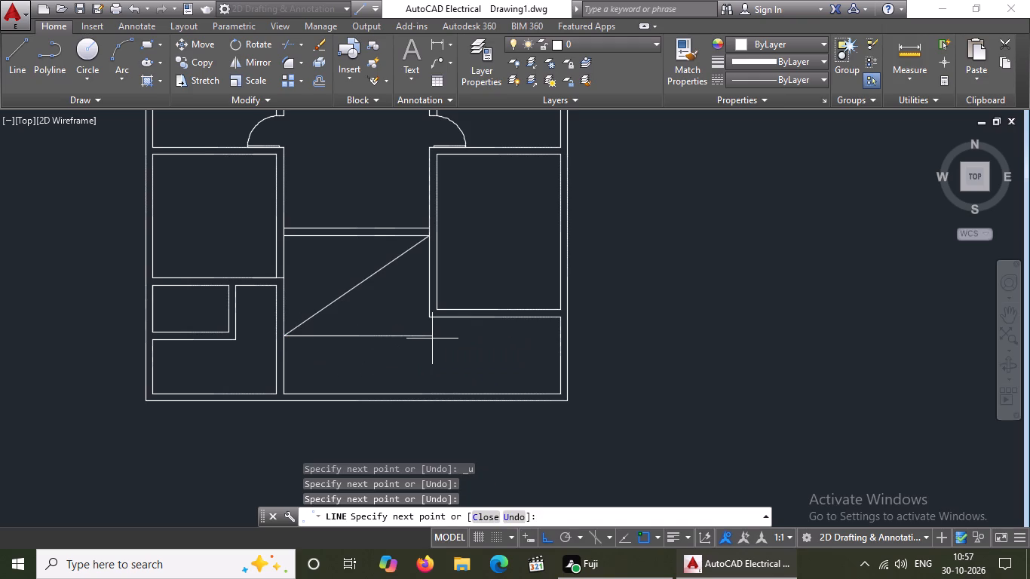
key(Escape)
Fillet the new horizontal line and the hall's right wall line into a square corner.
key(f)
key(space)
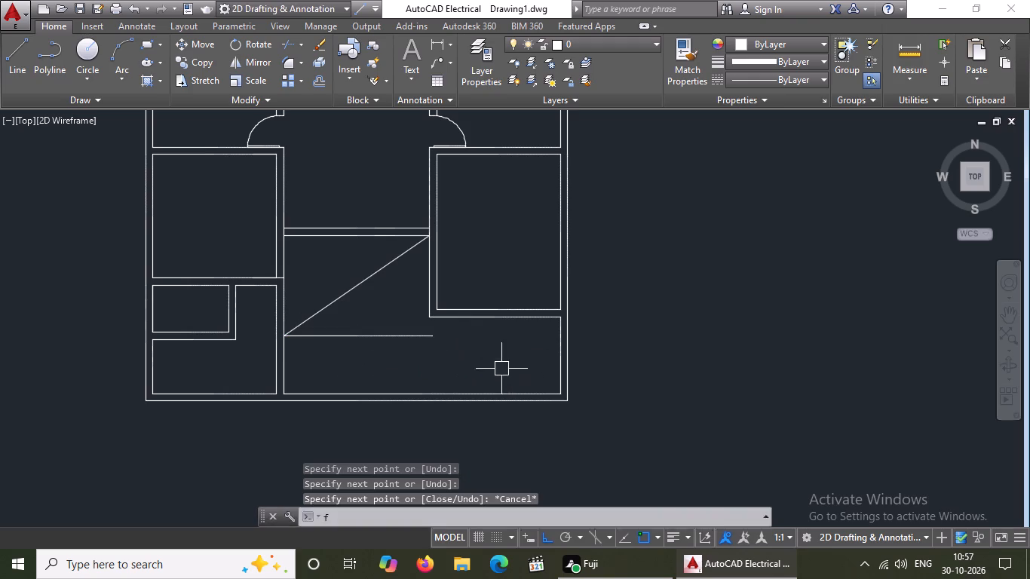
click(398, 338)
click(426, 286)
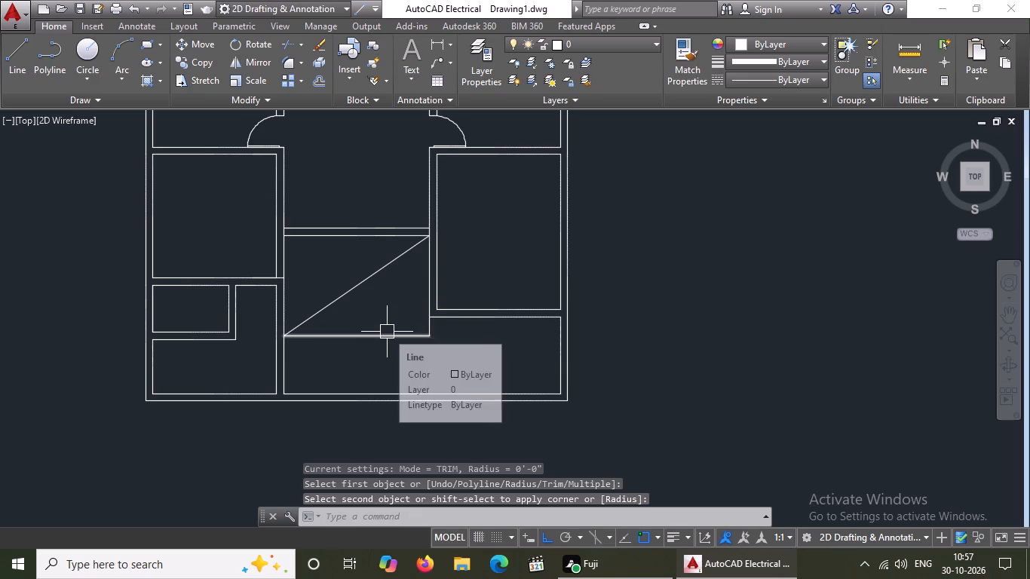
key(Escape)
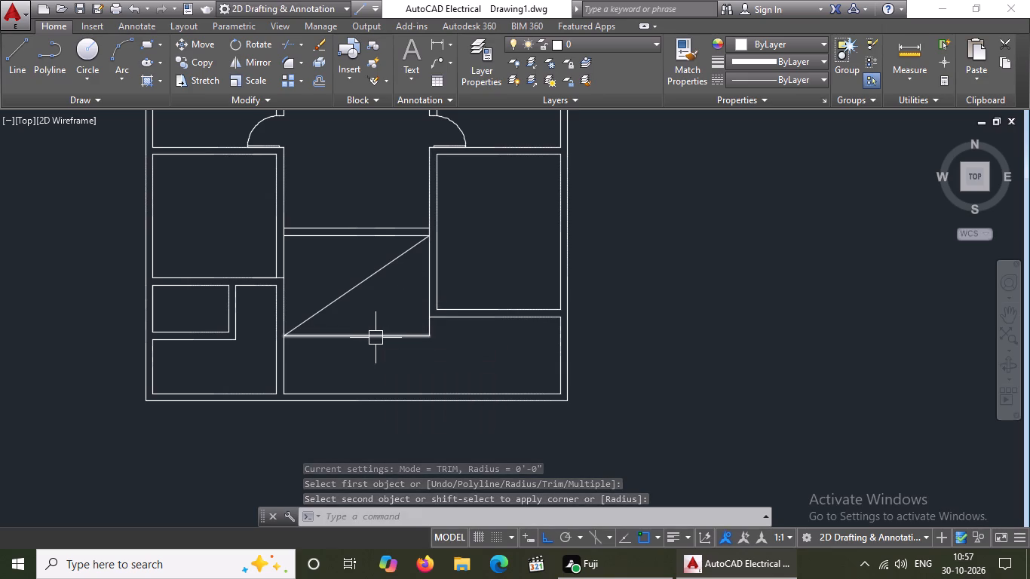
Erase the diagonal line below the hall partition.
scroll(332, 308, down, 2)
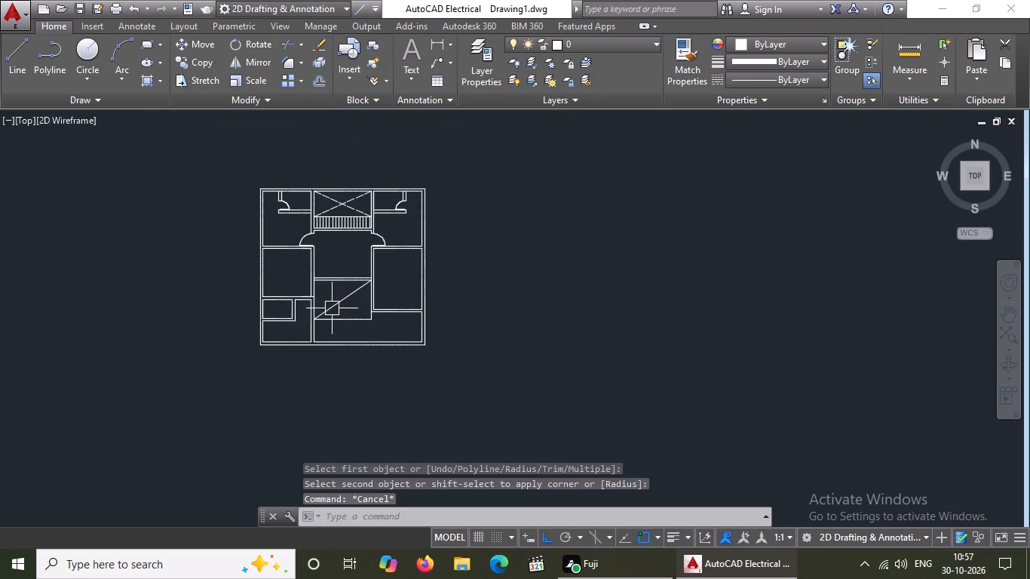
scroll(336, 312, up, 2)
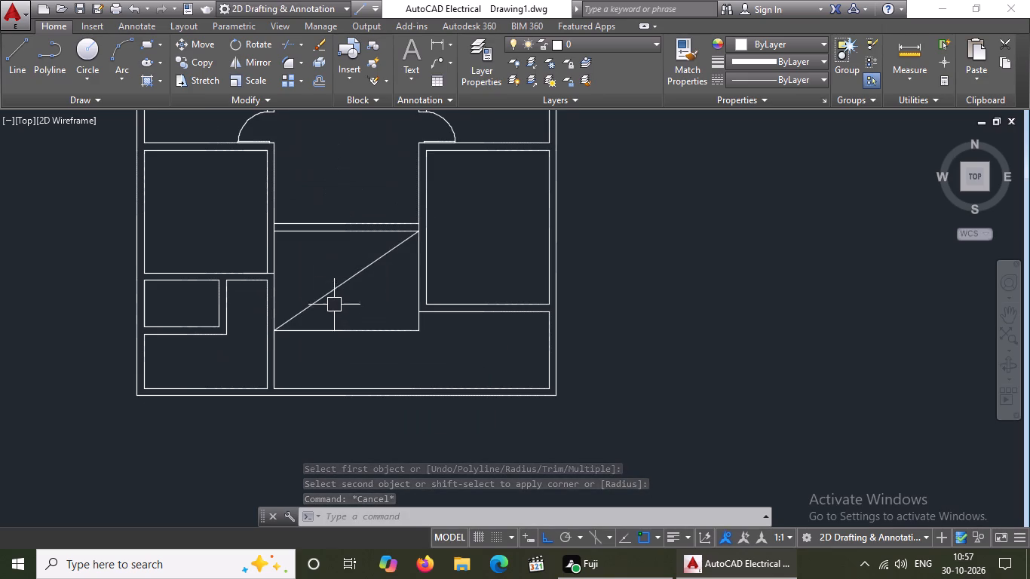
click(322, 293)
key(Delete)
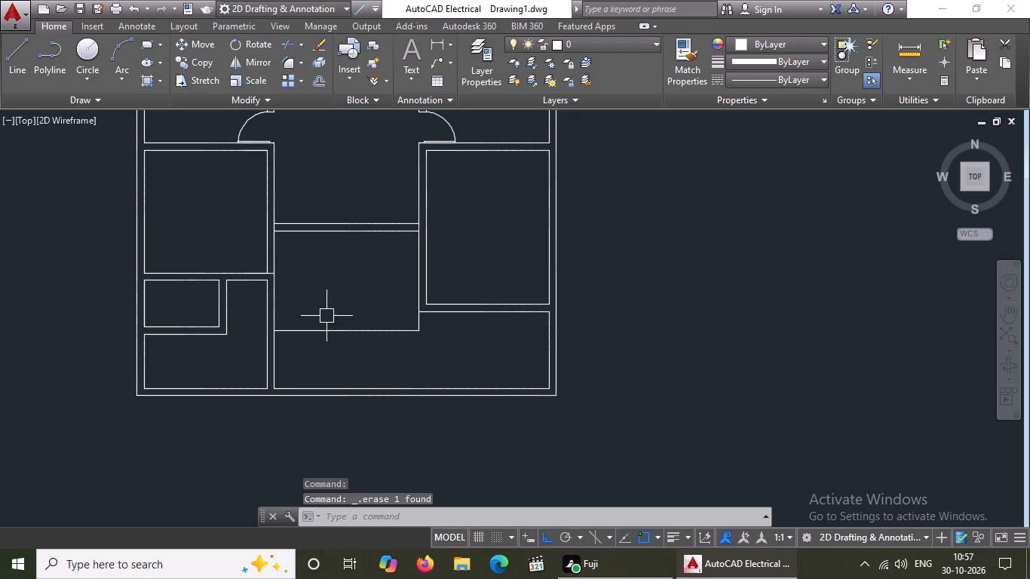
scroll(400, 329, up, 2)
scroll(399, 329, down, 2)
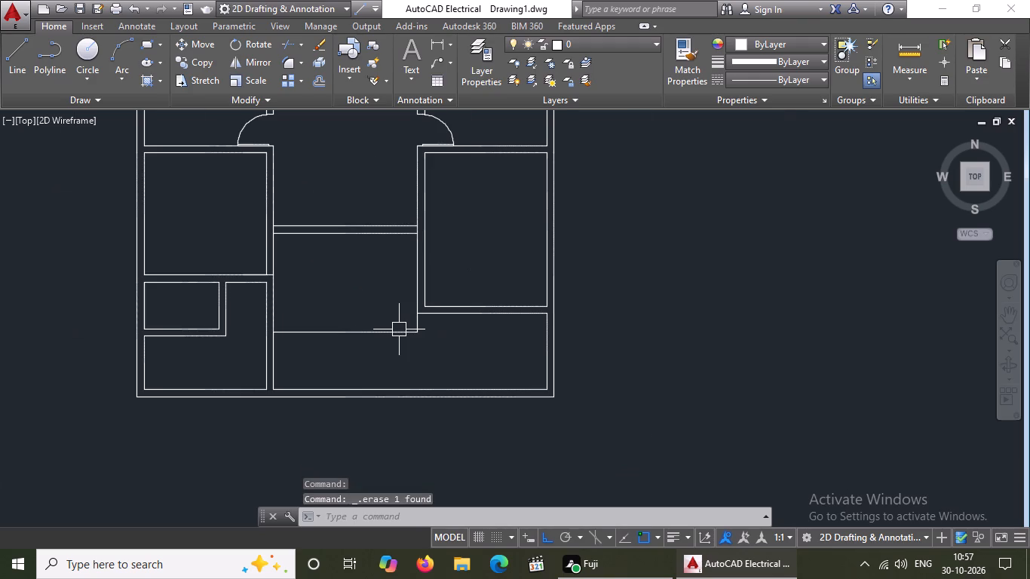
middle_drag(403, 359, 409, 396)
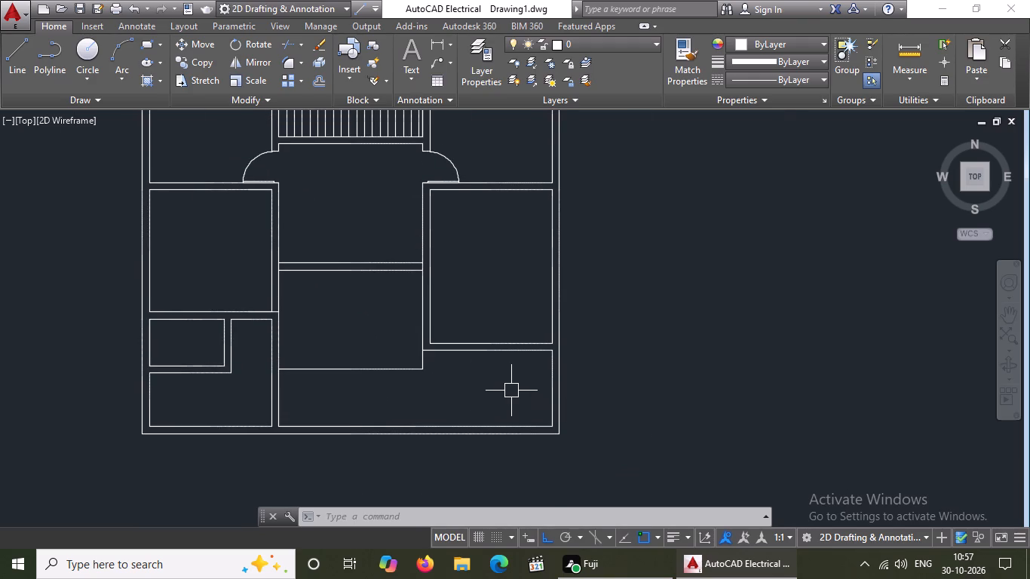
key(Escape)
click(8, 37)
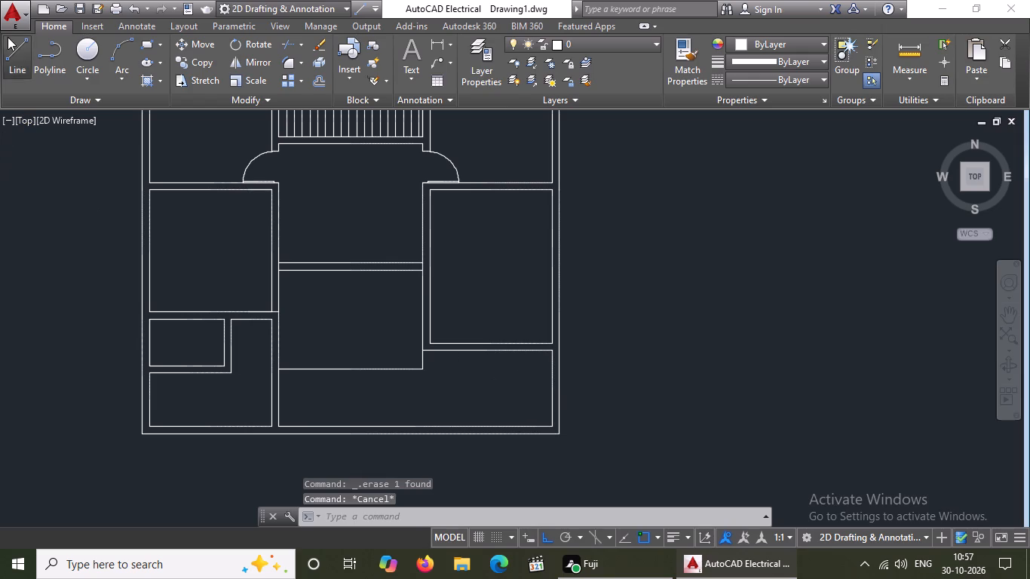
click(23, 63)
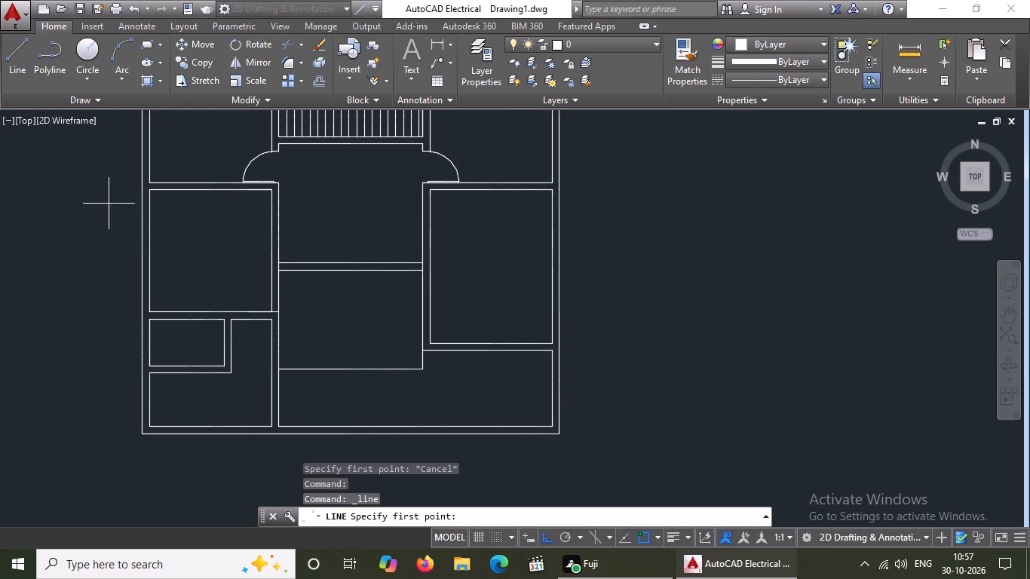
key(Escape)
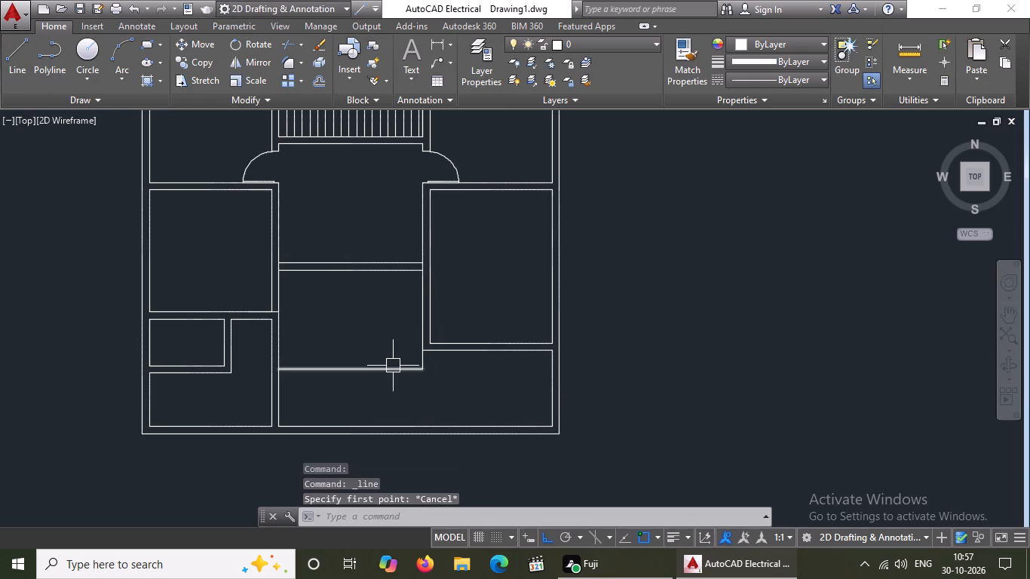
Erase the horizontal line across the hall below the partition.
click(393, 366)
key(Delete)
Draw a horizontal line about 4'-7" long from the top-left room's door jamb corner leftward into the outer wall.
scroll(382, 355, down, 4)
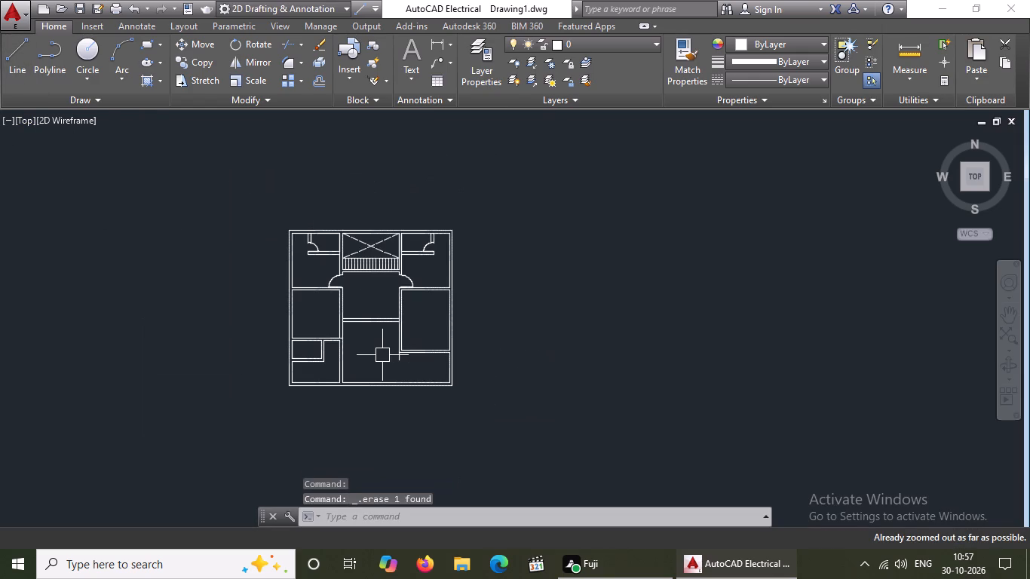
middle_drag(382, 355, 382, 385)
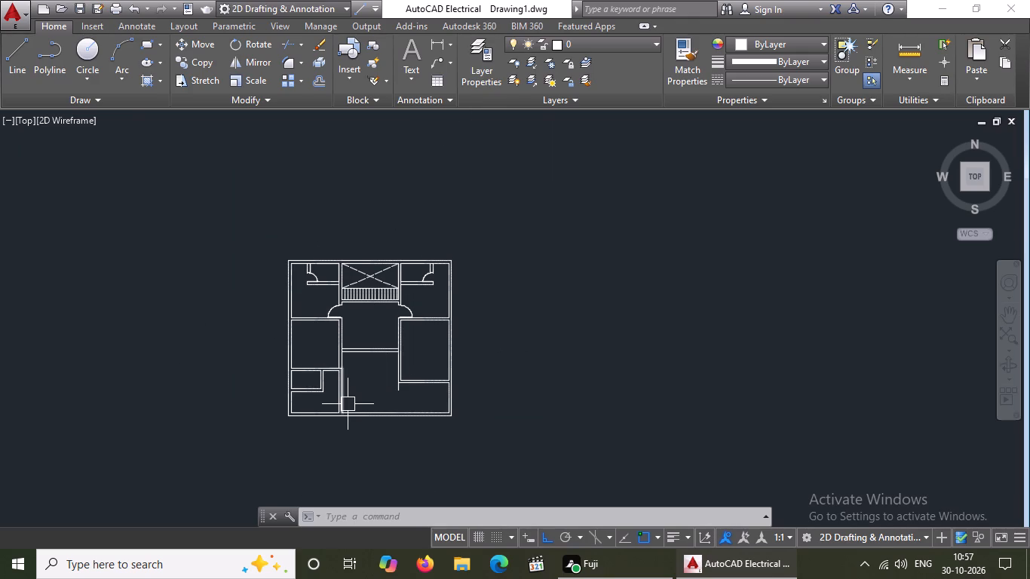
scroll(299, 296, up, 2)
key(Escape)
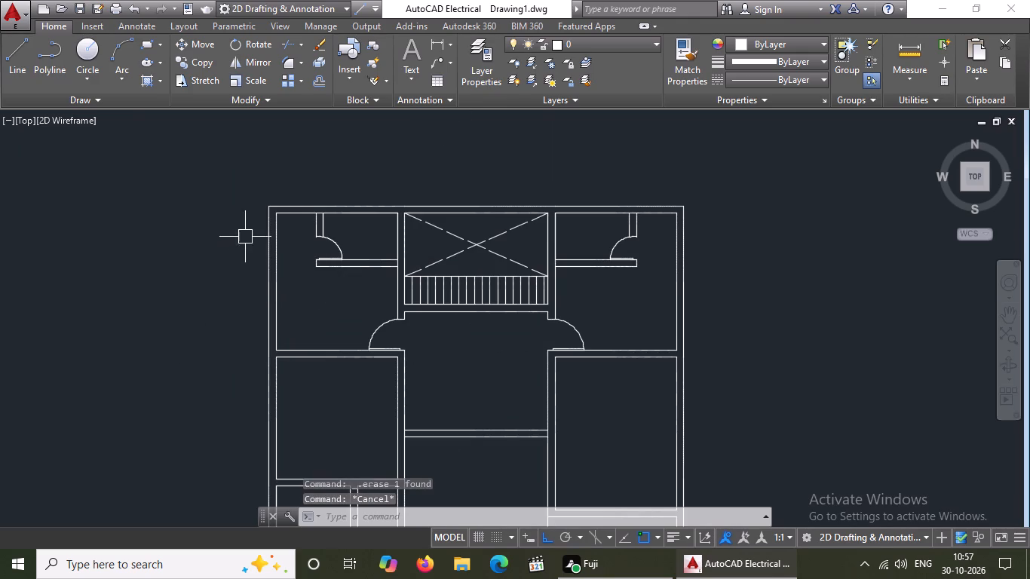
scroll(300, 234, up, 2)
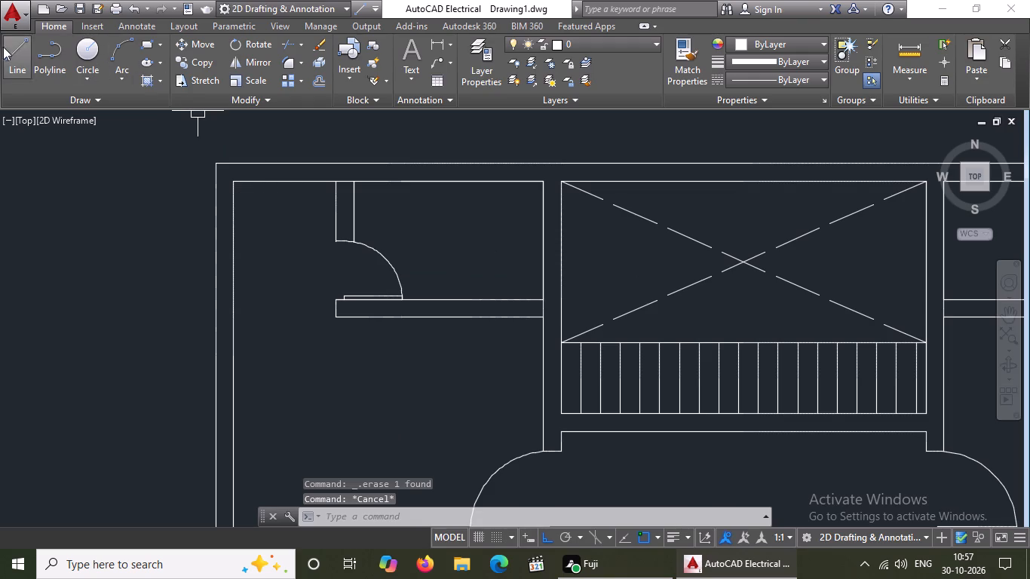
drag(14, 58, 22, 65)
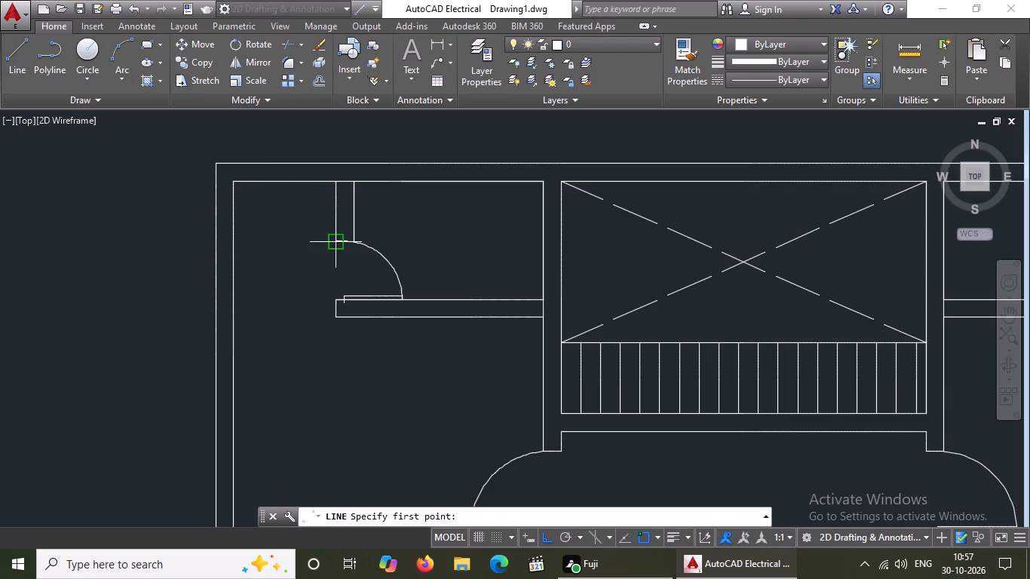
click(333, 239)
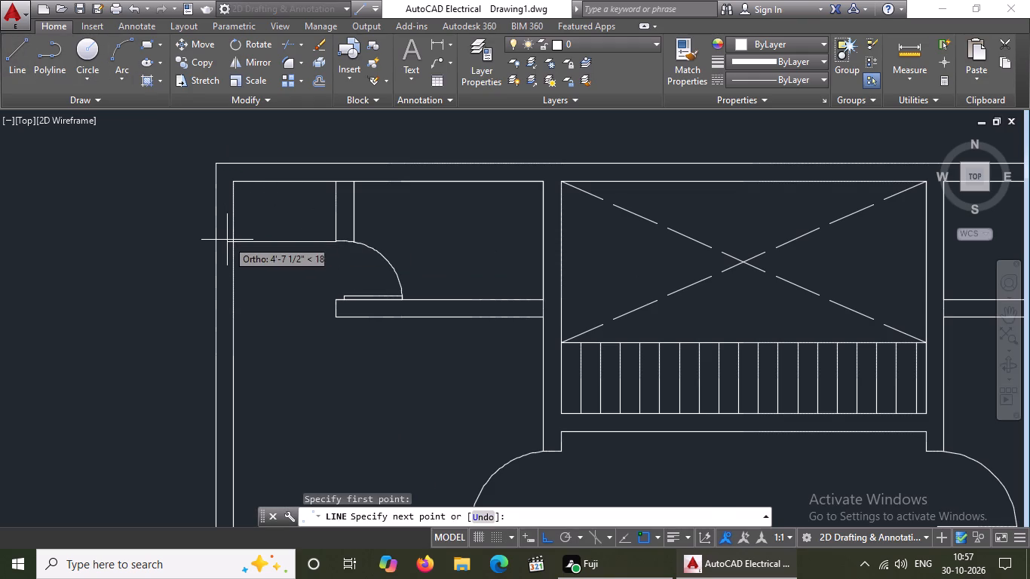
click(228, 240)
key(Escape)
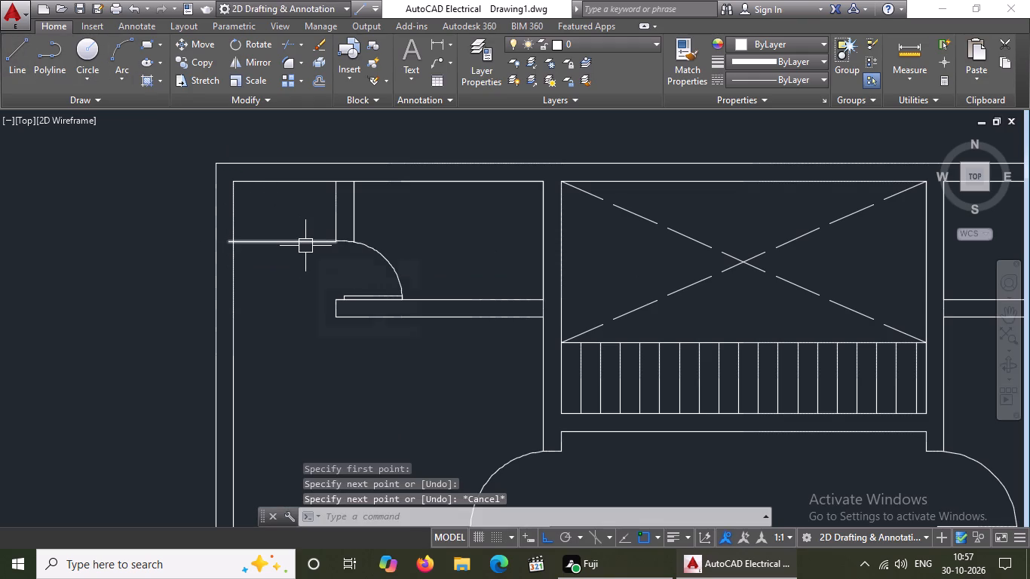
Trim the new line's overshoot back to the inner face of the left outer wall.
text(ter)
key(Escape)
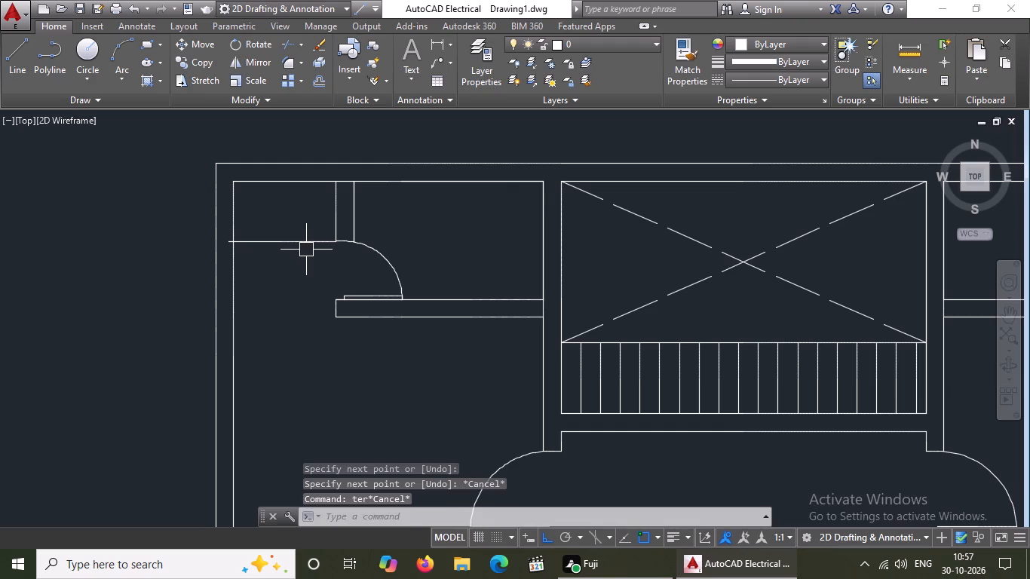
text(tr)
key(space)
key(space)
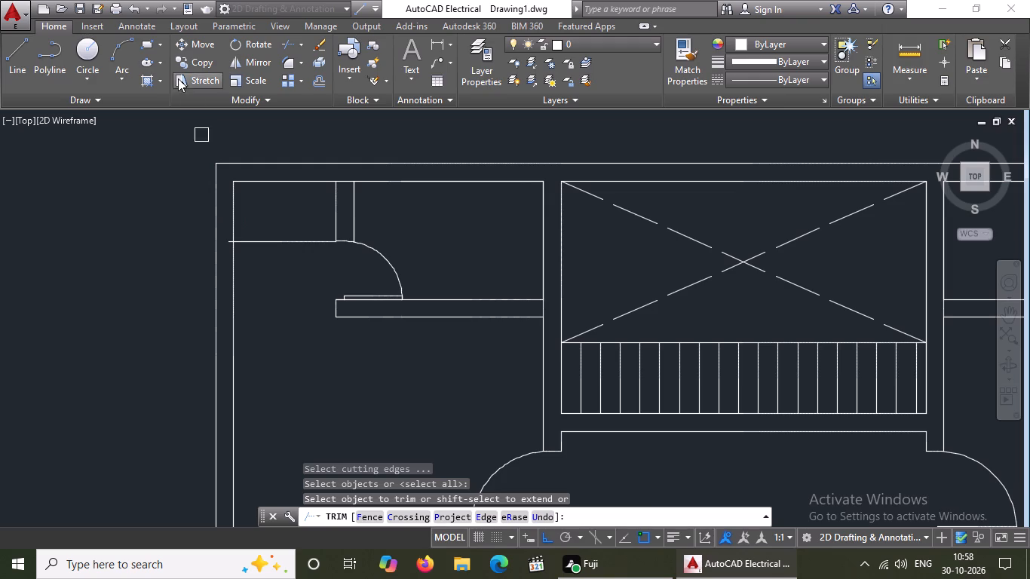
scroll(231, 229, up, 3)
click(219, 275)
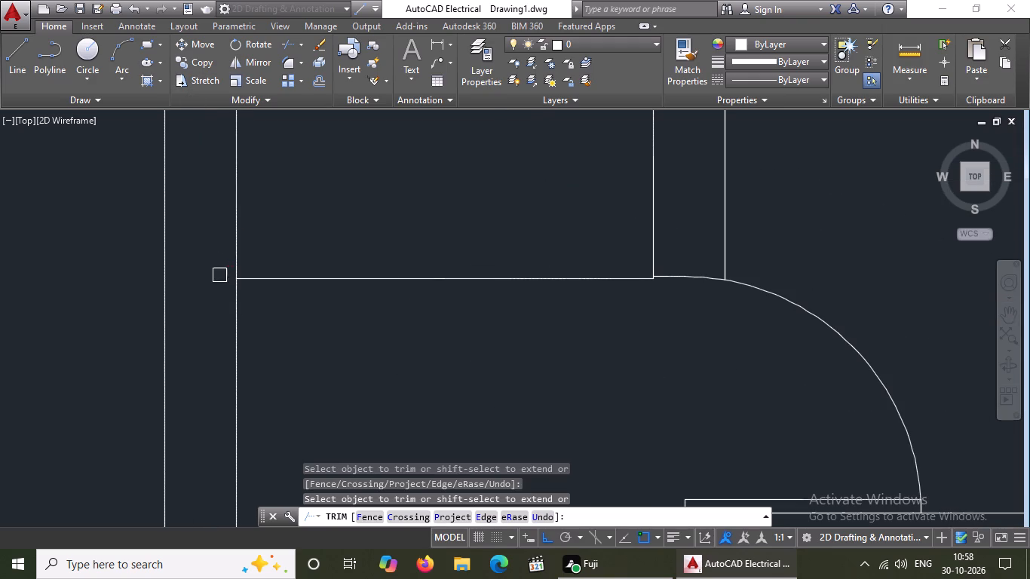
Offset the top-left room's door jamb line leftward at 5" intervals to make the first five parallel vertical lines.
scroll(308, 346, down, 5)
key(Escape)
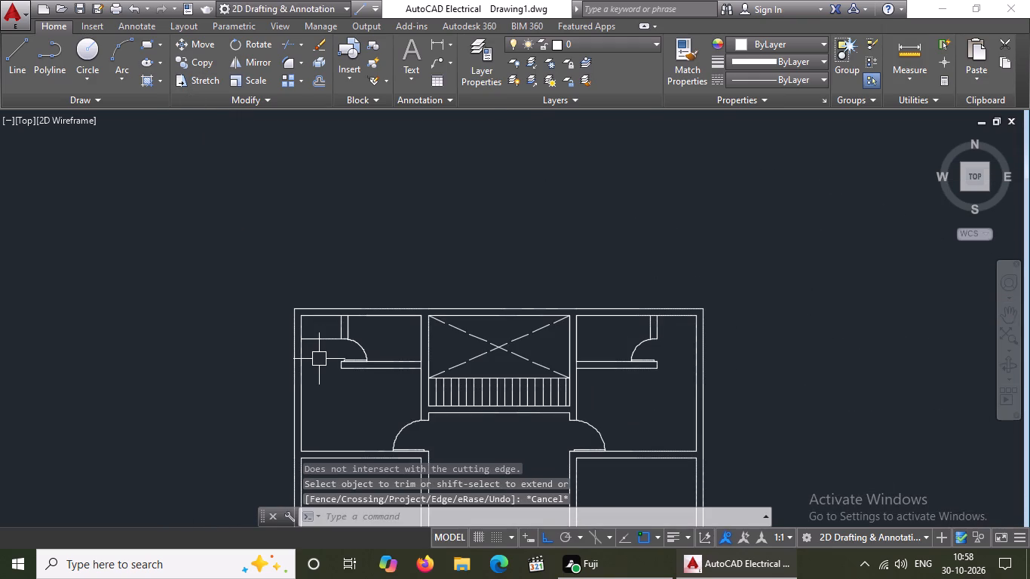
key(Escape)
key(o)
key(Return)
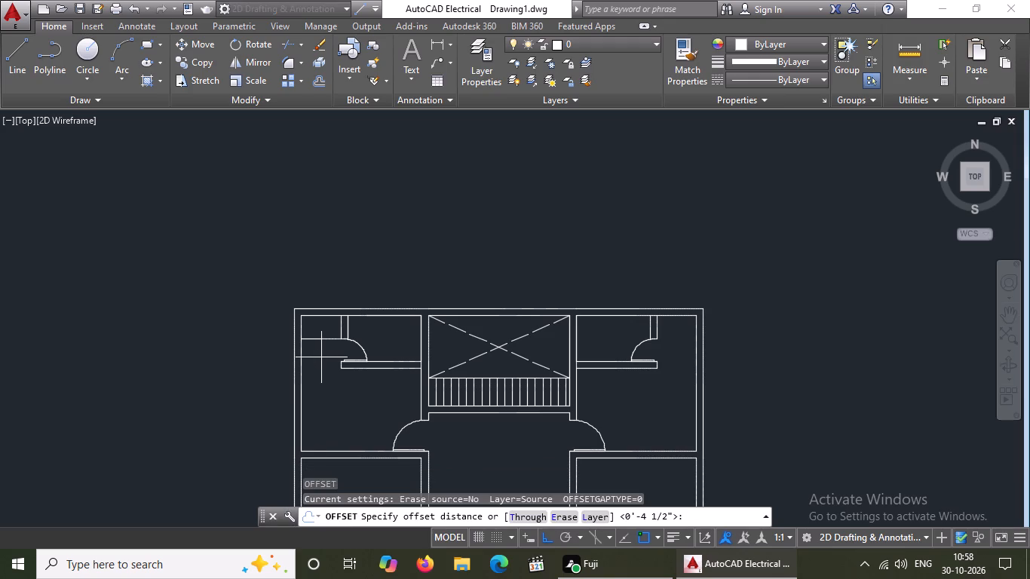
text(5")
key(Return)
scroll(278, 308, up, 2)
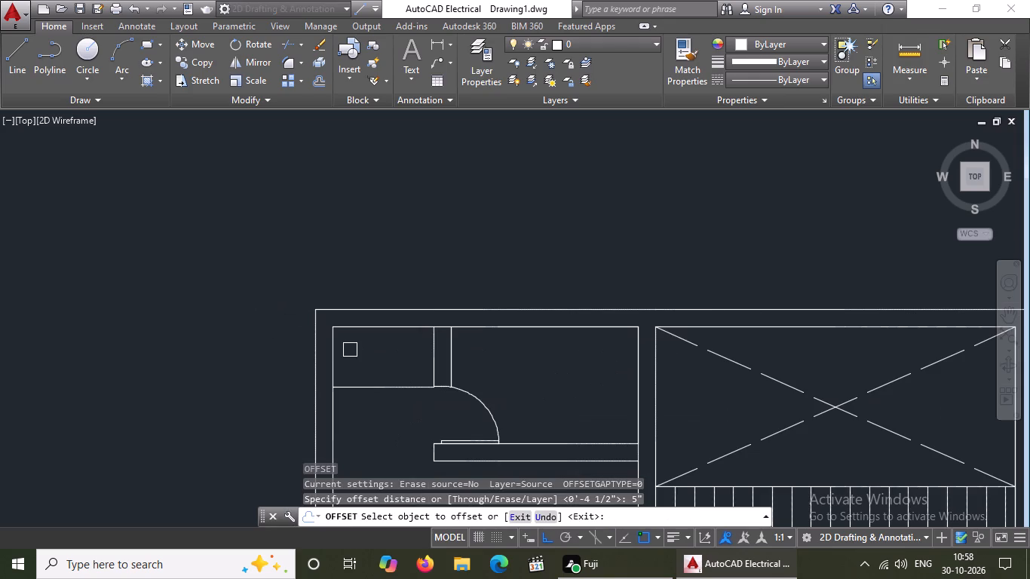
drag(432, 351, 425, 354)
click(406, 362)
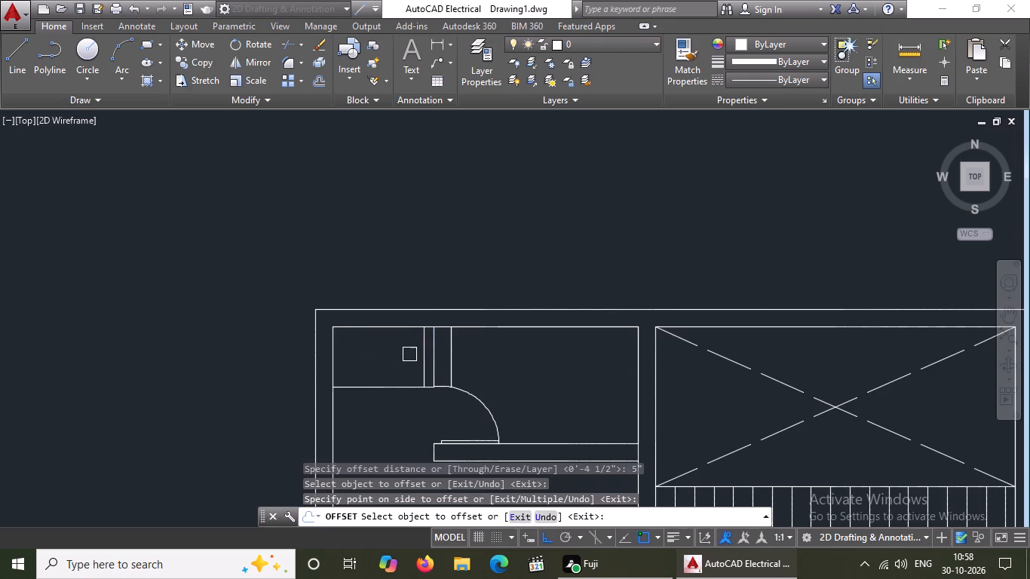
drag(421, 346, 412, 352)
click(382, 363)
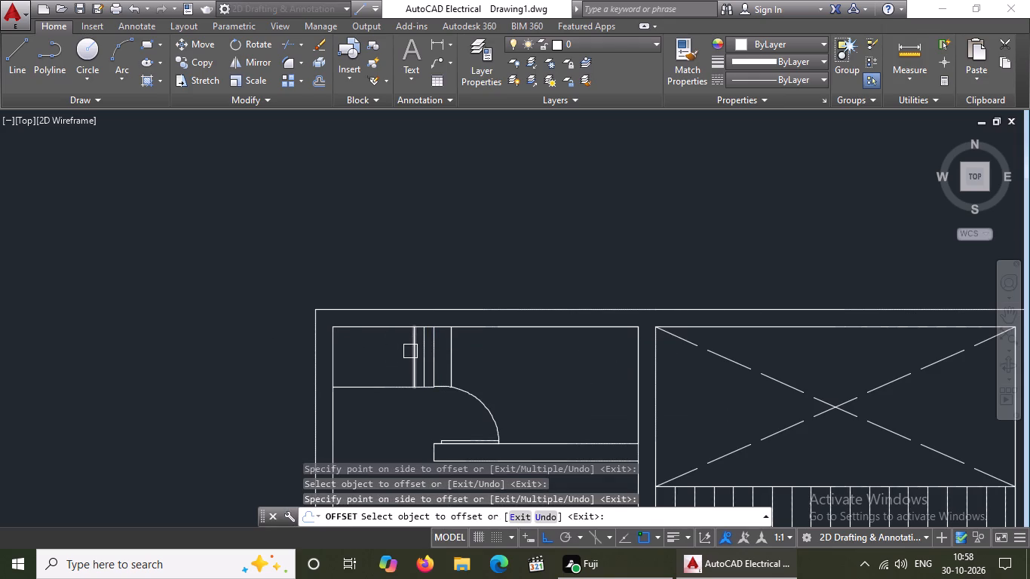
click(410, 350)
drag(364, 360, 372, 356)
click(403, 357)
drag(356, 372, 364, 367)
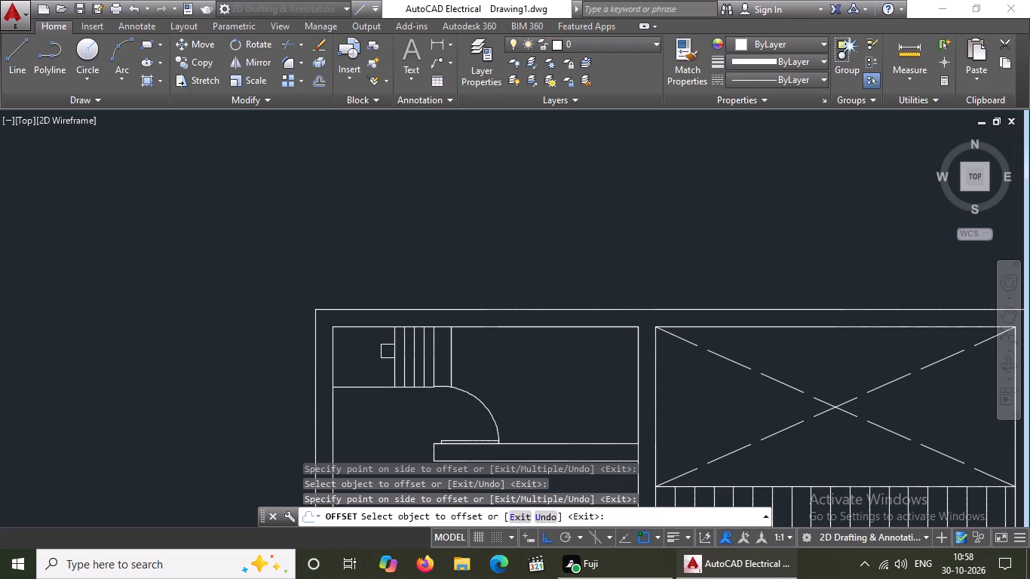
click(393, 348)
drag(339, 369, 360, 359)
Continue the 5" offsets leftward with five more vertical lines, reaching the left outer wall's inner face.
click(384, 345)
click(337, 368)
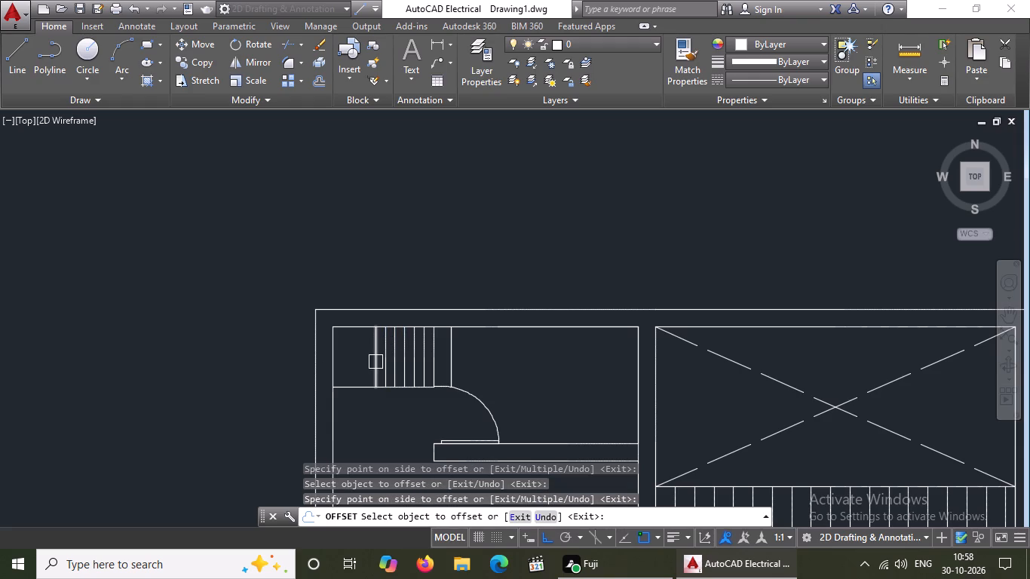
click(376, 354)
click(349, 369)
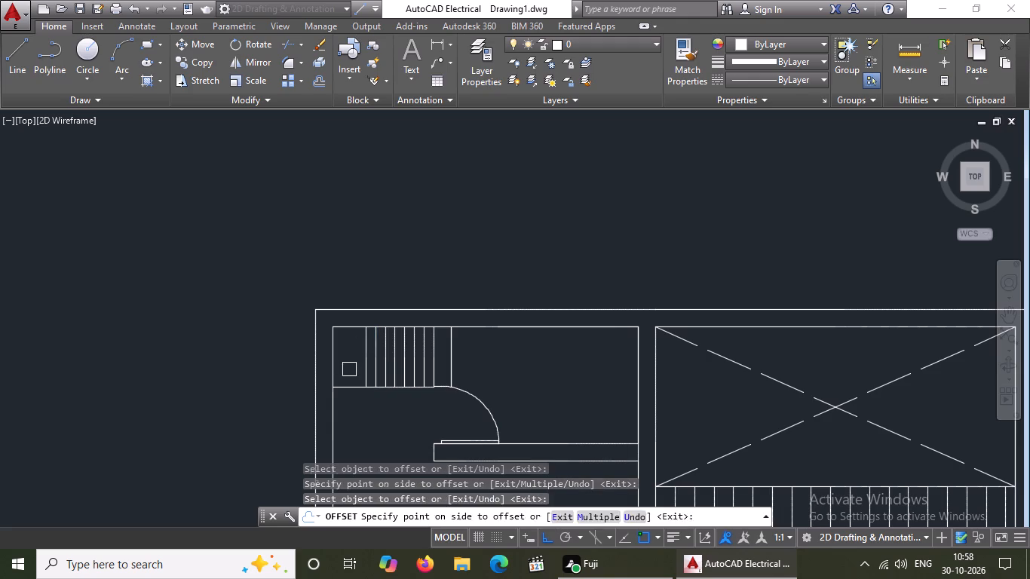
double_click(364, 348)
drag(328, 368, 342, 360)
click(352, 357)
click(336, 365)
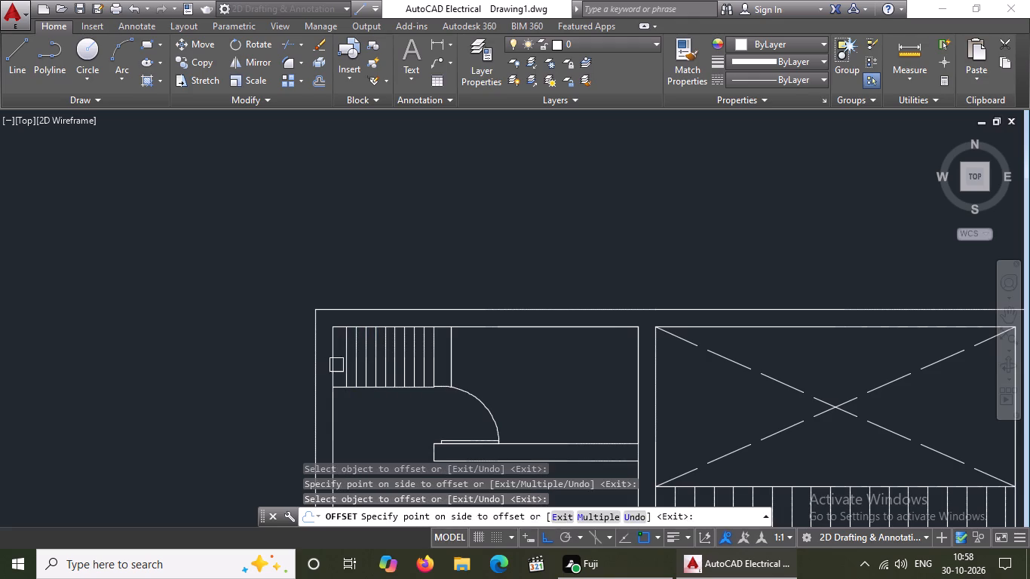
click(341, 354)
click(332, 363)
scroll(343, 366, up, 2)
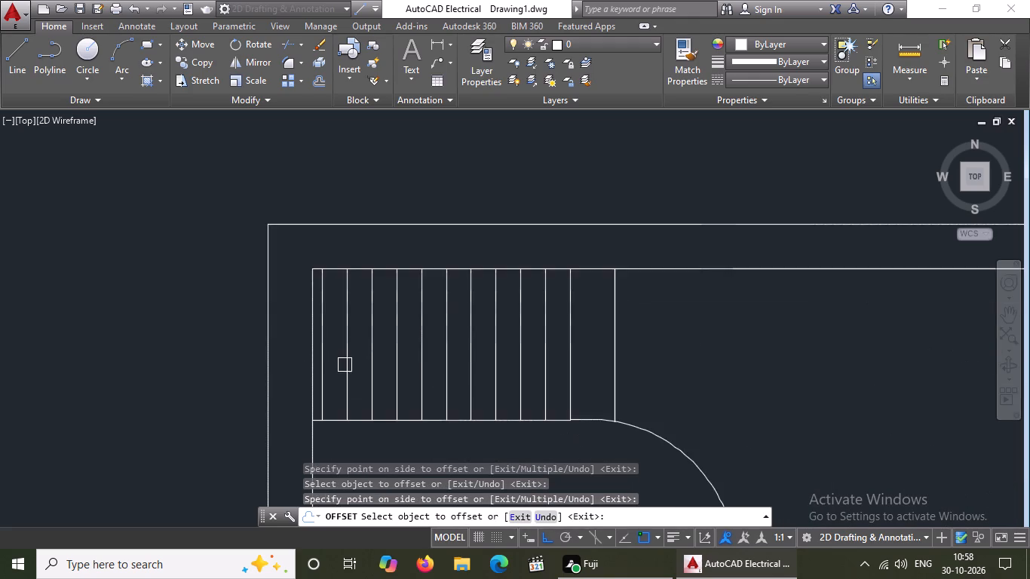
scroll(345, 365, up, 2)
scroll(333, 365, down, 3)
key(Escape)
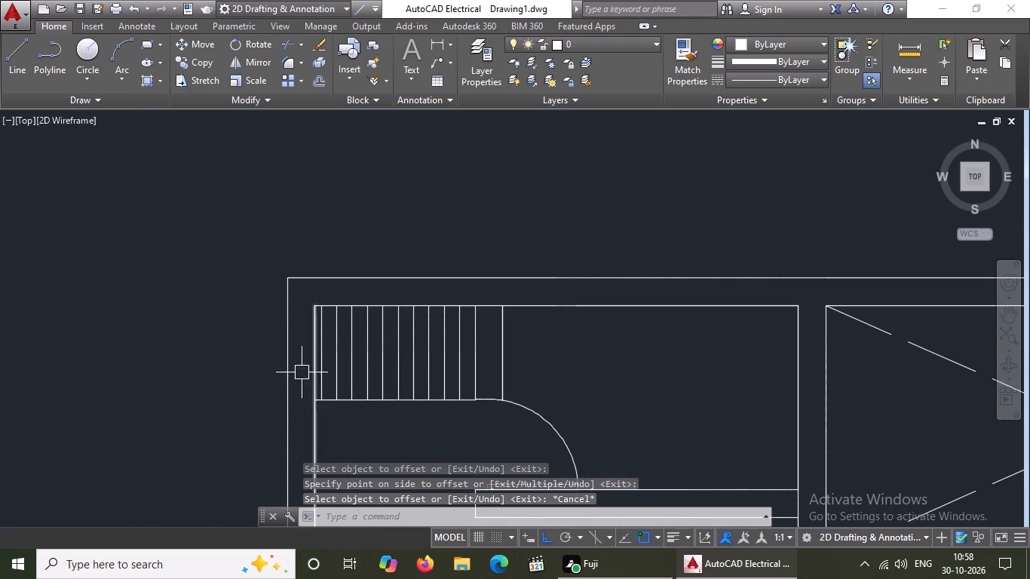
Draw a horizontal line about 4'-4" long from the jamb line's midpoint leftward across the vertical lines, slightly into the outer wall.
key(l)
key(Return)
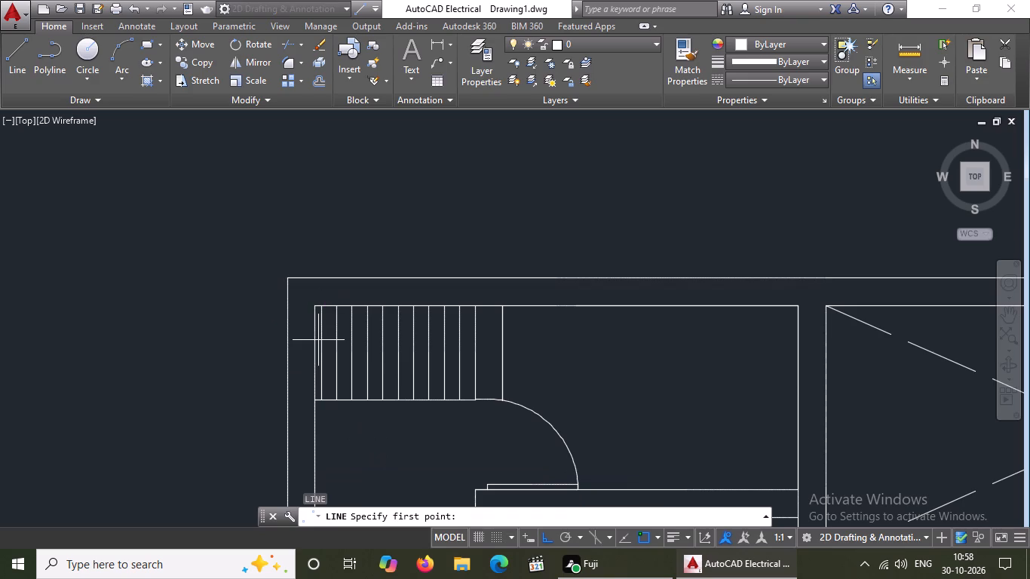
scroll(318, 348, up, 2)
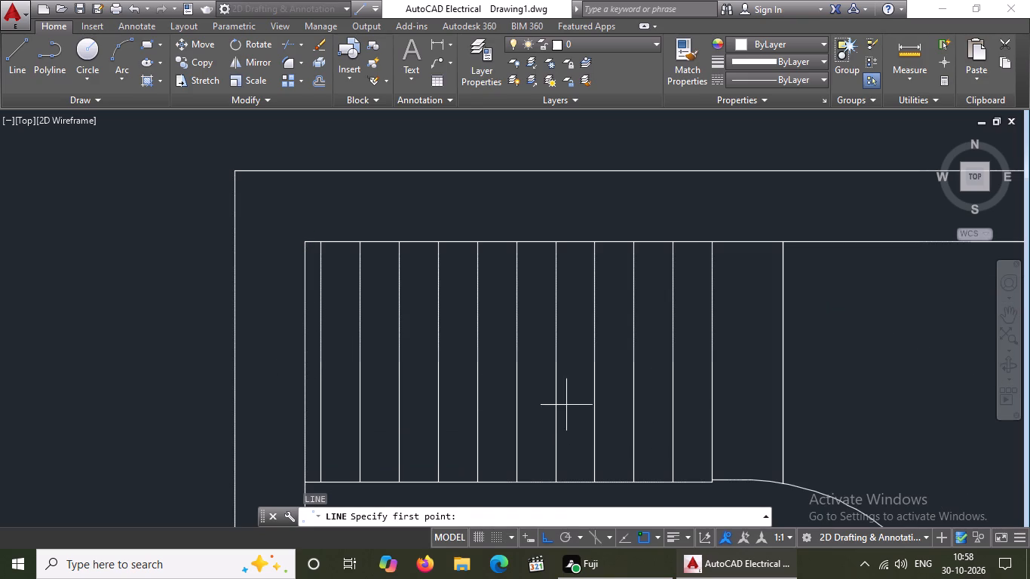
click(713, 361)
click(296, 362)
key(Escape)
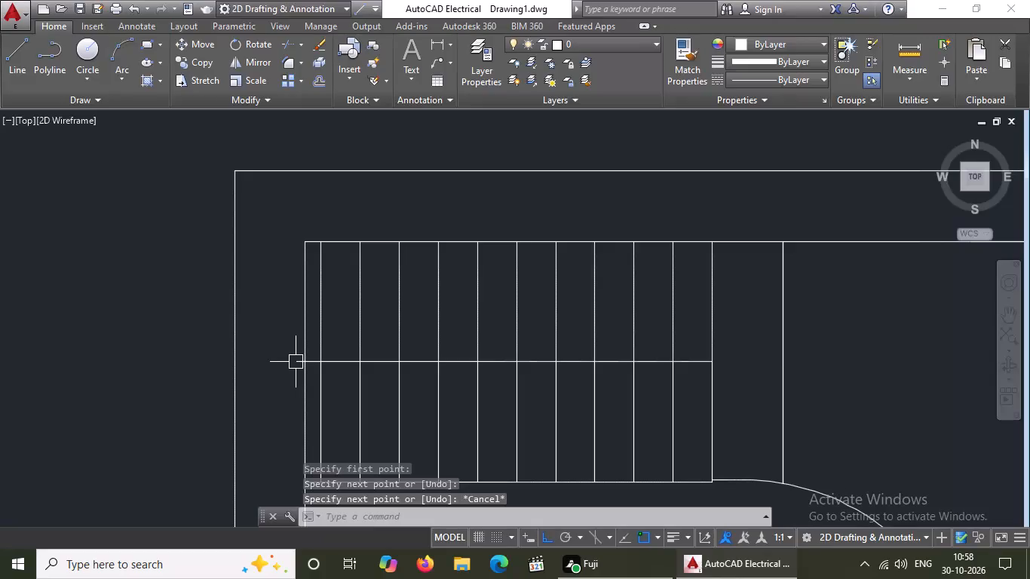
Trim the horizontal midline's overshoot back to the inner face of the left outer wall.
text(tr)
key(space)
key(space)
scroll(294, 363, up, 2)
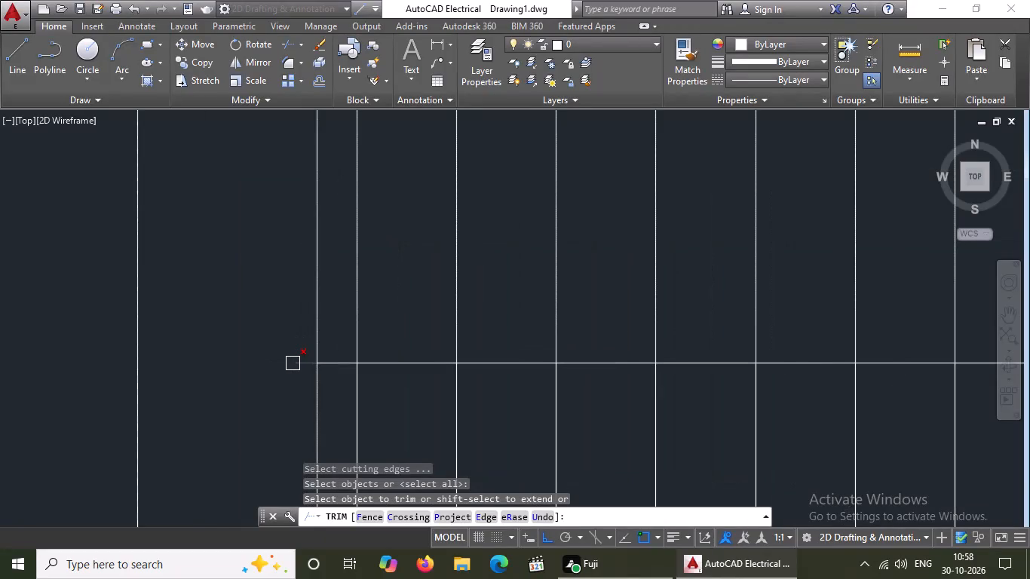
click(293, 363)
scroll(293, 354, down, 5)
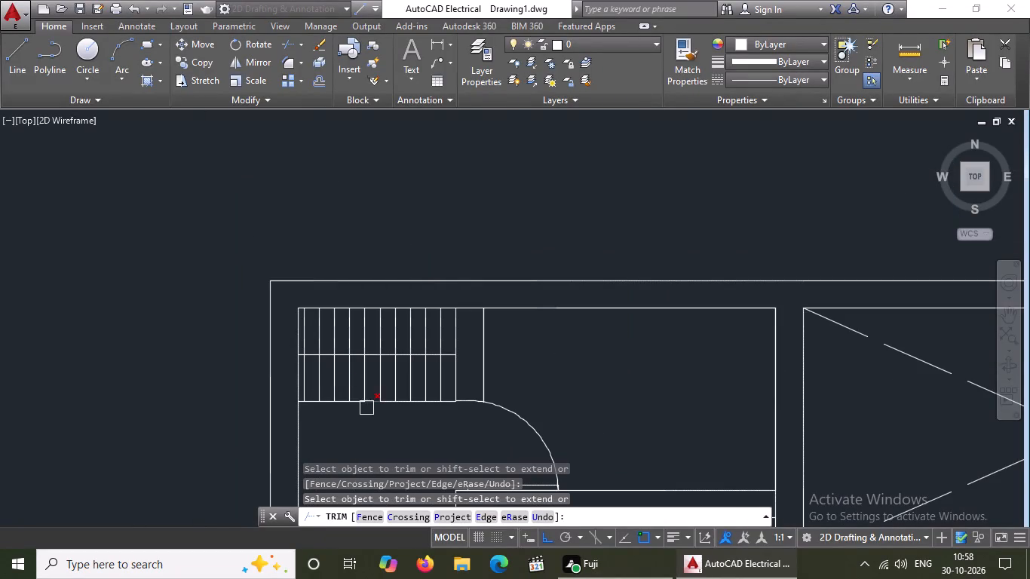
Remove the vertical line nearest the left outer wall by trimming its lower half and erasing its upper half.
scroll(305, 400, up, 4)
click(290, 406)
scroll(288, 388, down, 3)
scroll(293, 314, up, 1)
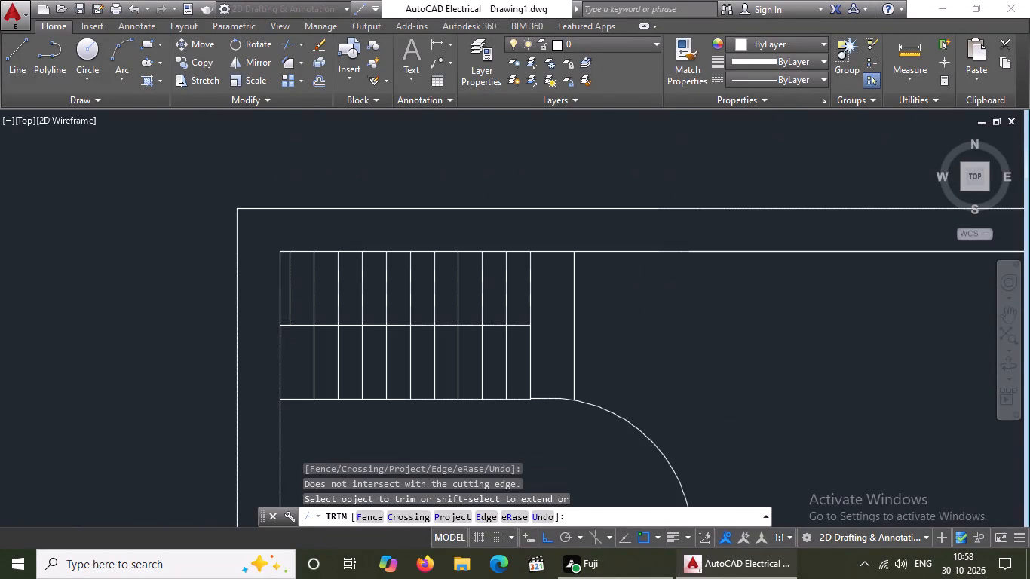
scroll(294, 305, down, 3)
scroll(294, 305, up, 3)
key(Escape)
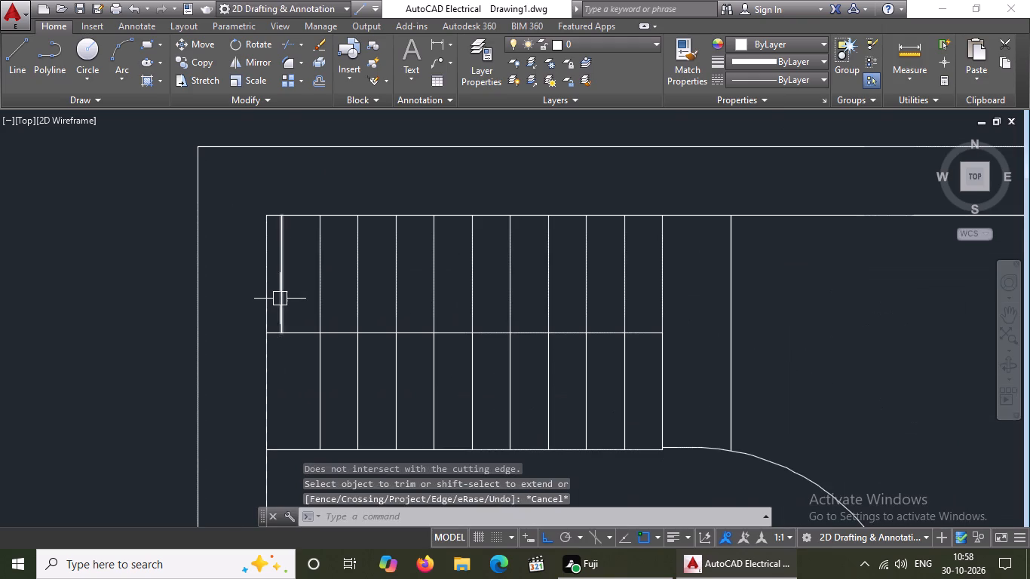
click(280, 295)
key(Delete)
Draw a horizontal line from the top-right room's door jamb corner rightward into the right outer wall.
scroll(282, 293, down, 4)
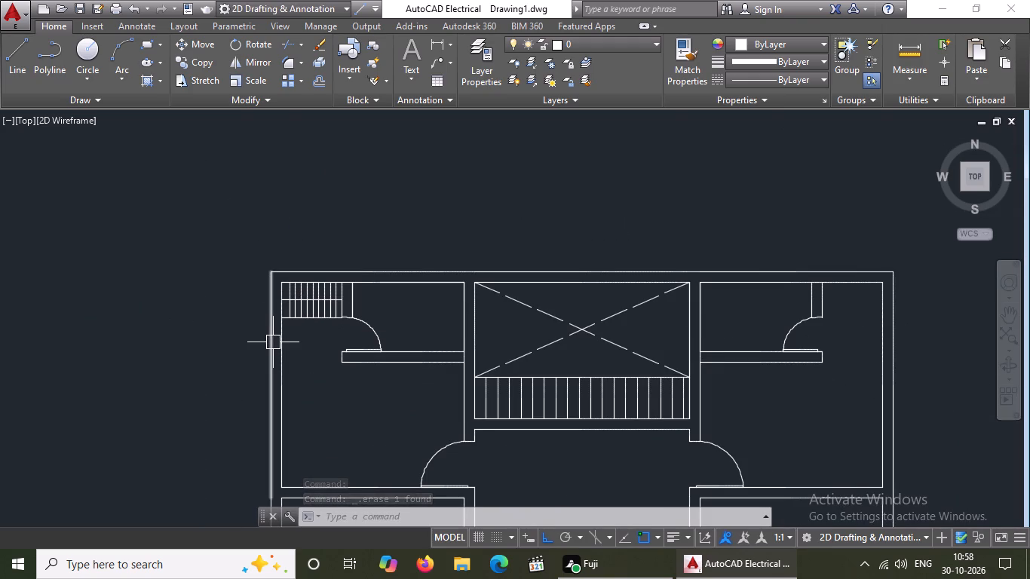
middle_drag(273, 342, 259, 396)
scroll(320, 384, down, 1)
middle_drag(422, 389, 404, 362)
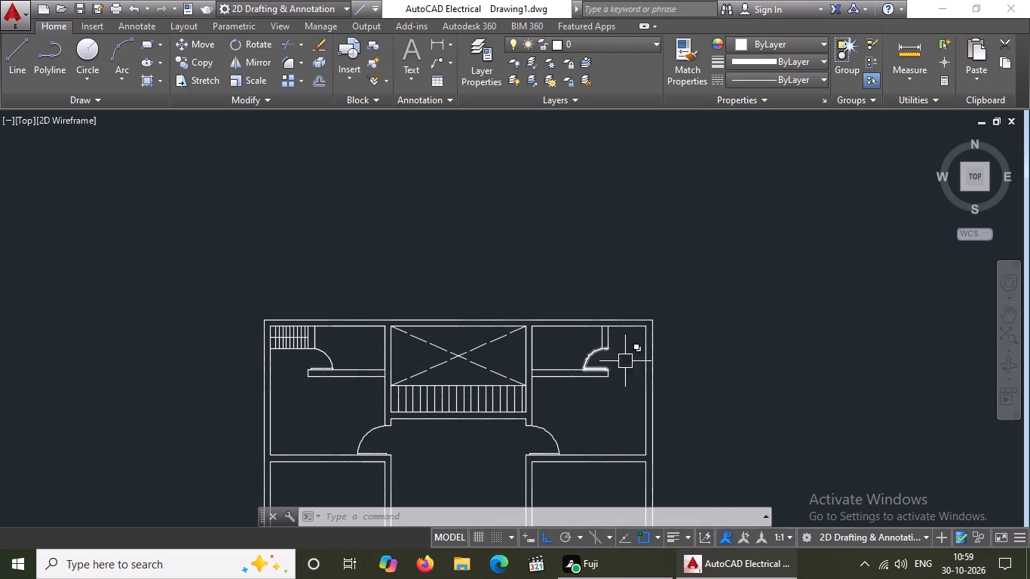
scroll(608, 366, up, 3)
key(l)
key(Return)
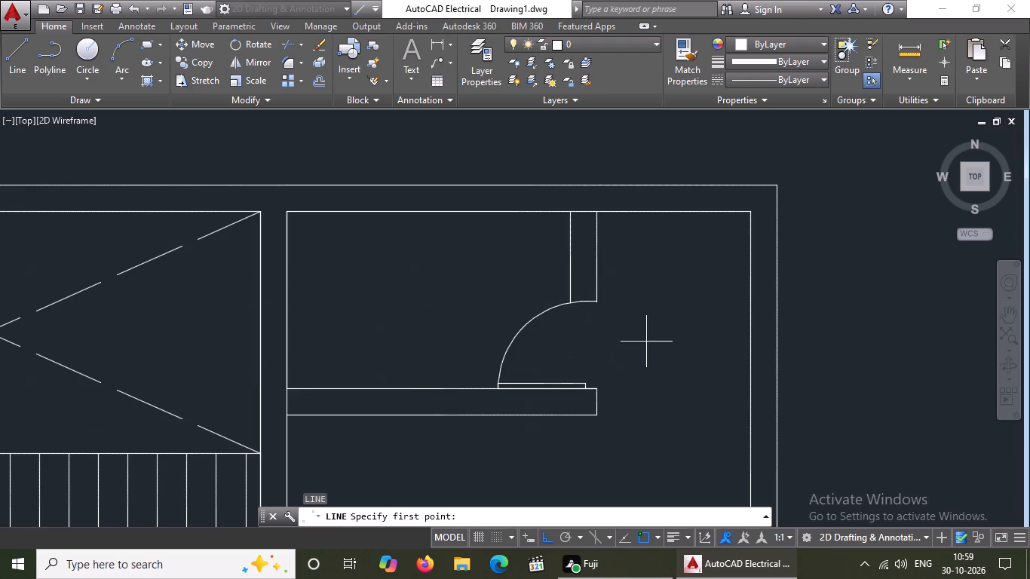
drag(593, 300, 605, 297)
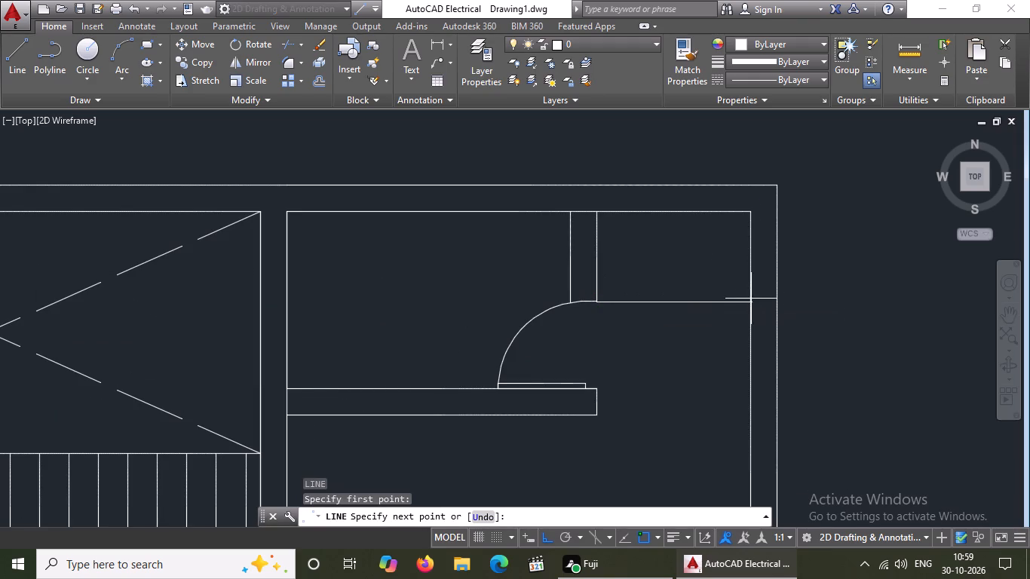
click(759, 305)
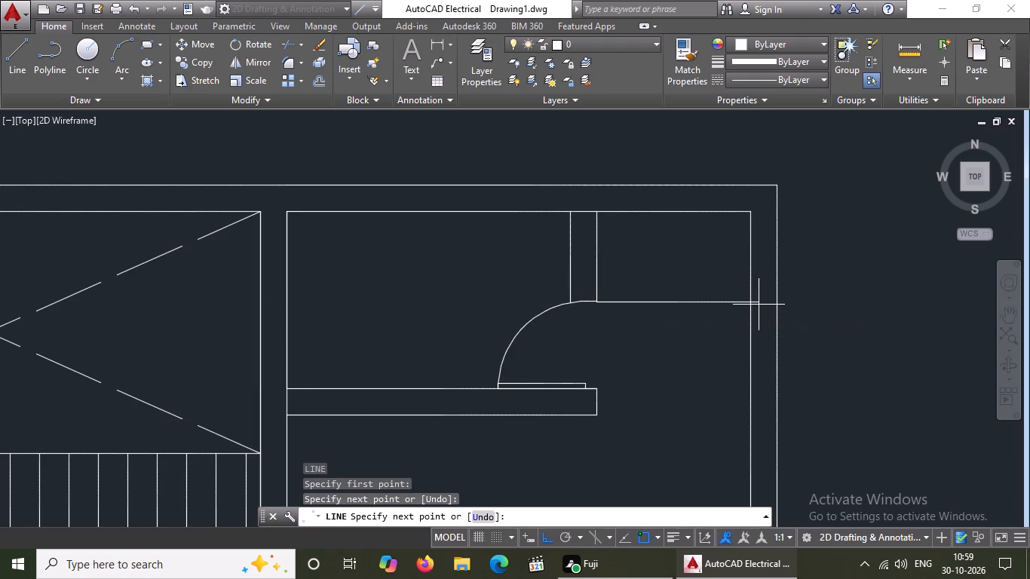
key(Escape)
Trim the new line's overshoot back to the inner face of the right outer wall.
key(t)
key(r)
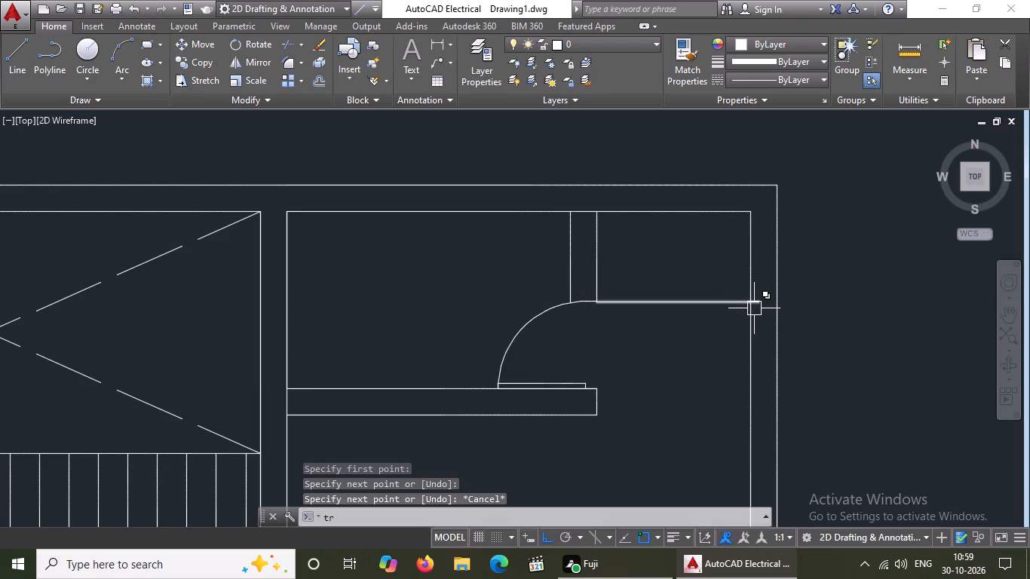
key(Return)
key(Return)
scroll(760, 293, up, 1)
click(758, 307)
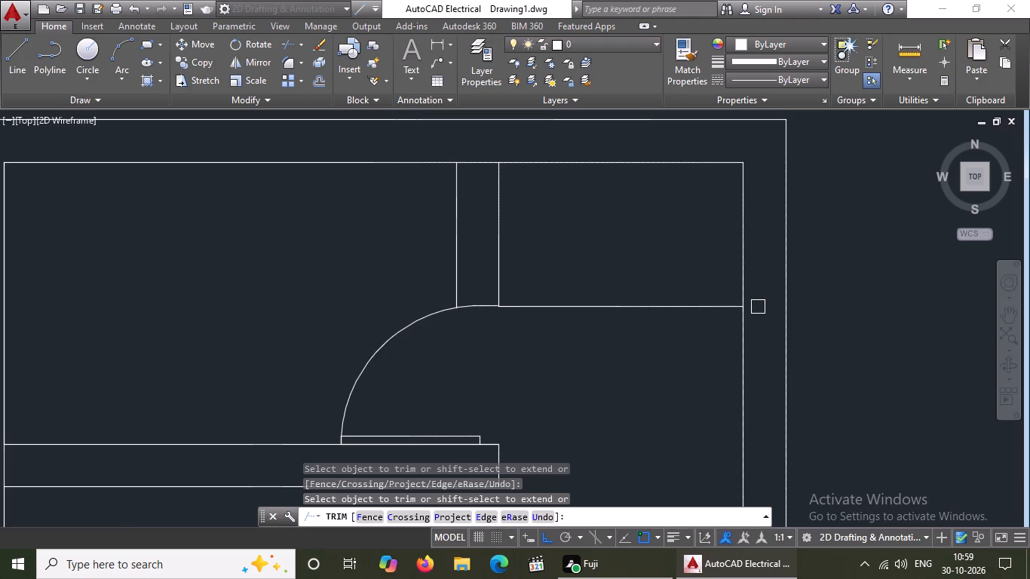
key(Escape)
Offset the top-right room's door jamb line rightward at 5" intervals to make the first five parallel vertical lines.
key(o)
key(Return)
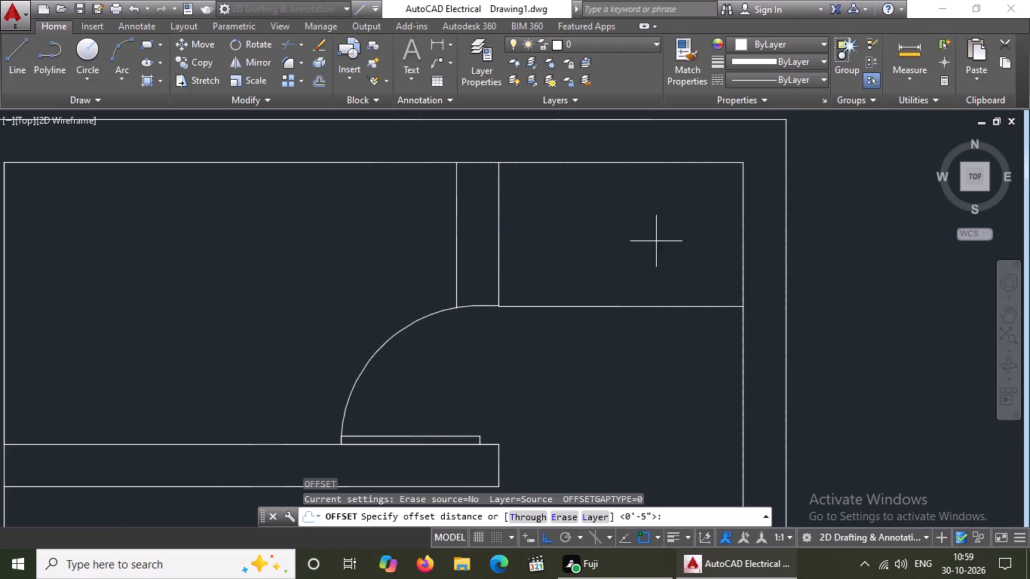
key(Escape)
key(o)
key(Return)
key(5)
key(shift+quotedbl)
key(Return)
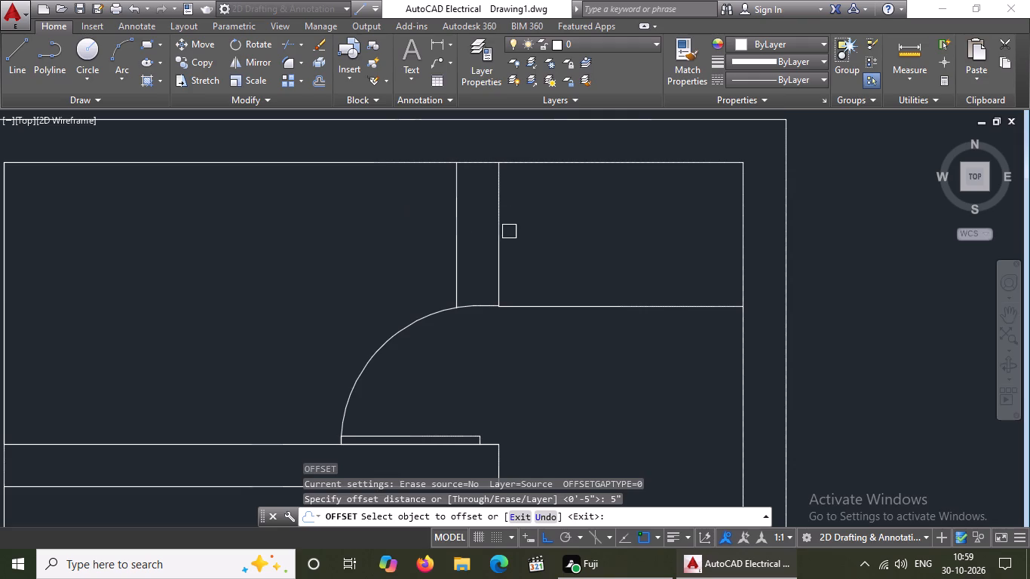
drag(492, 231, 502, 228)
click(543, 220)
drag(522, 237, 544, 240)
drag(644, 256, 644, 257)
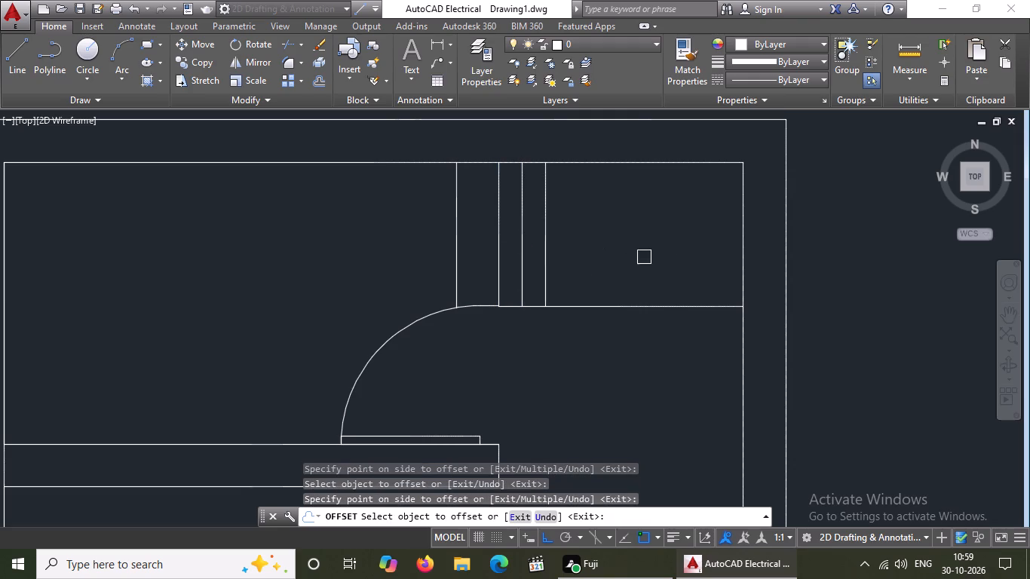
drag(644, 257, 633, 262)
drag(544, 244, 566, 237)
click(621, 233)
drag(572, 263, 584, 257)
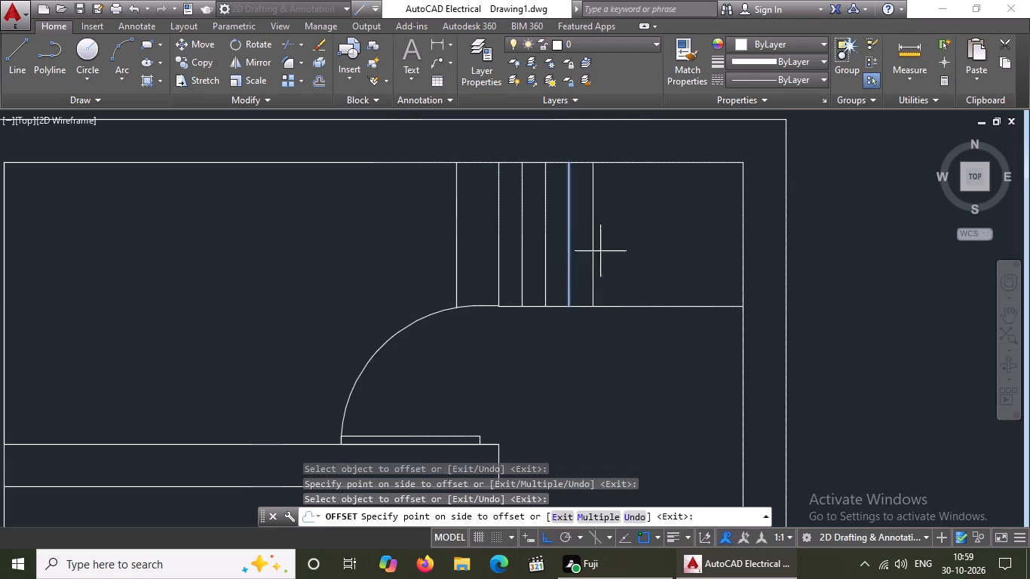
click(601, 250)
drag(589, 257, 614, 251)
click(639, 250)
Continue the 5" offsets rightward with five more vertical lines, reaching the right outer wall's inner face.
drag(613, 262, 639, 259)
click(683, 257)
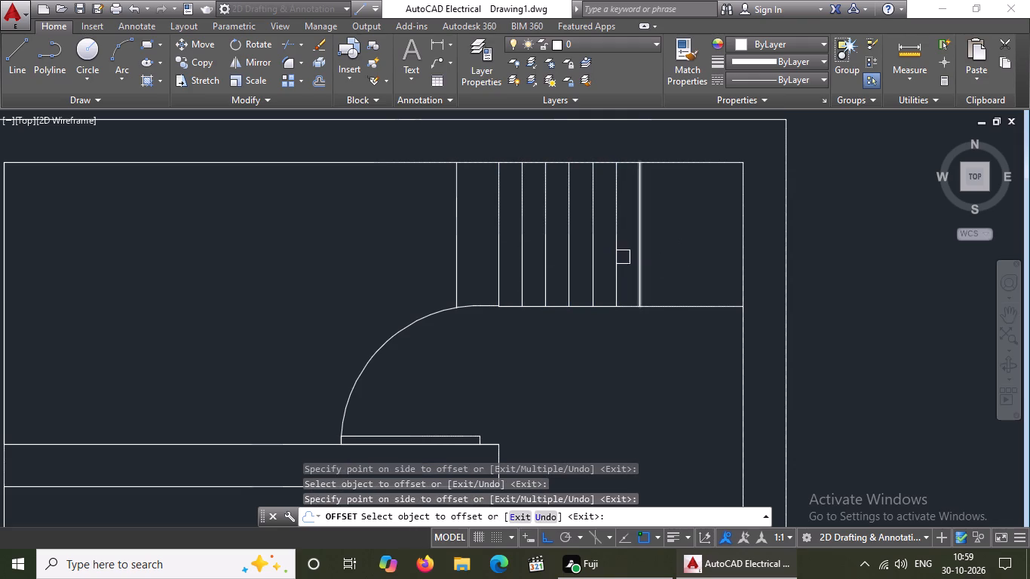
drag(637, 247, 644, 247)
drag(685, 247, 676, 253)
drag(663, 253, 682, 244)
click(700, 238)
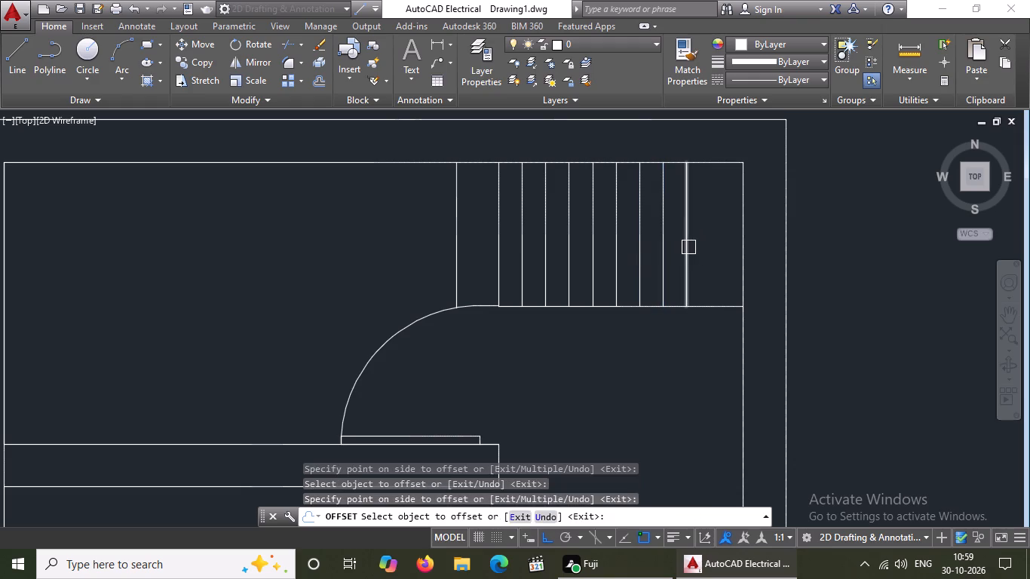
drag(685, 248, 707, 236)
drag(732, 225, 726, 236)
drag(713, 244, 720, 241)
click(723, 238)
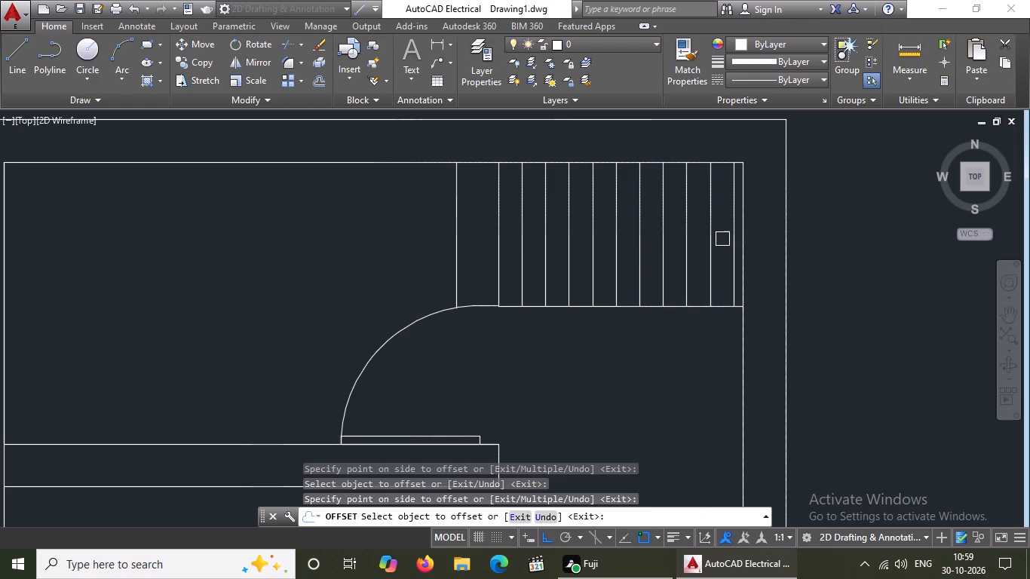
key(Escape)
Erase the last 5" offset line, nearest the right outer wall, in the top-right room's line area.
click(731, 238)
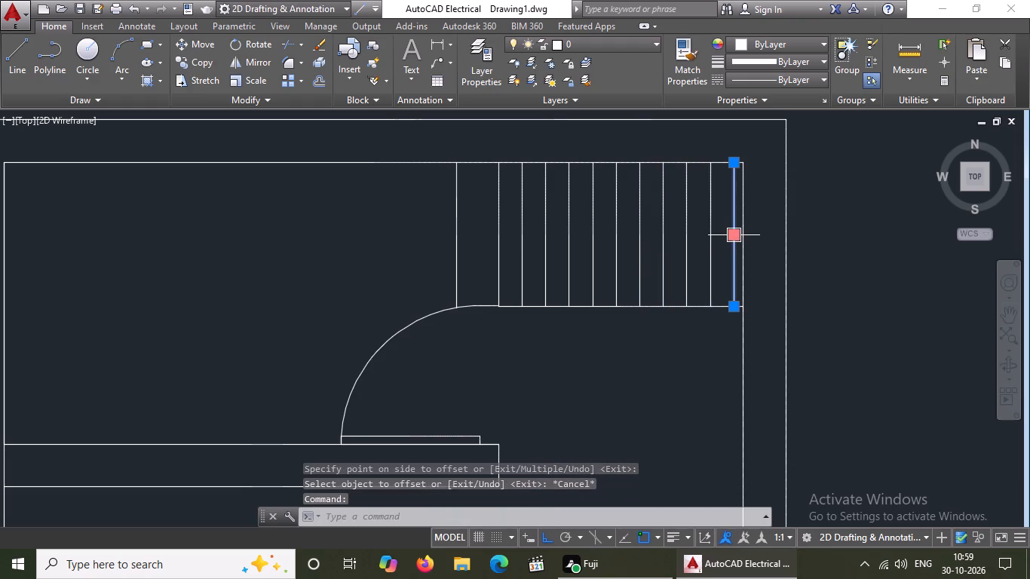
key(Delete)
Draw a horizontal line from the first vertical line's midpoint rightward, just past the right outer wall's inner face.
key(l)
key(Return)
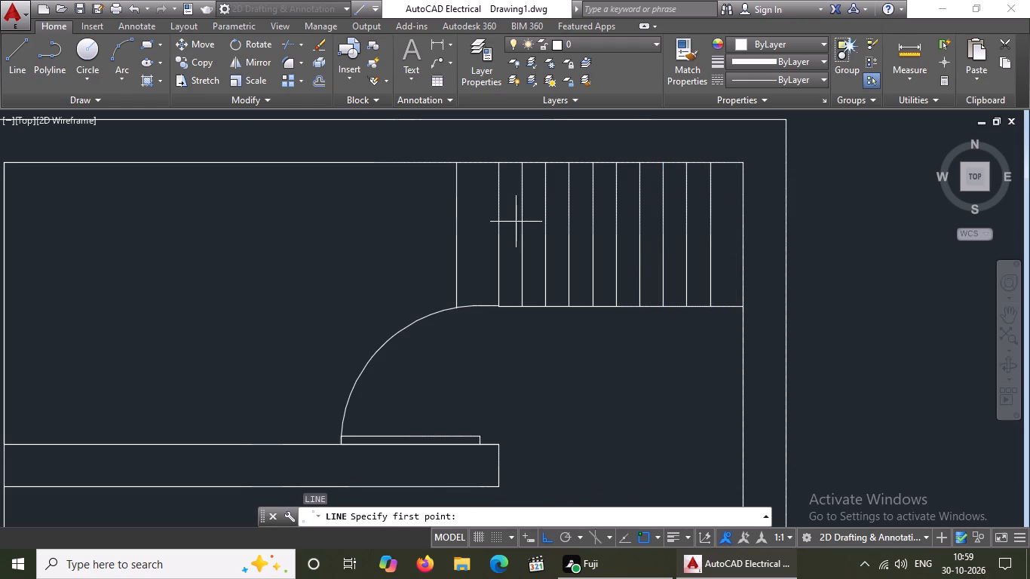
drag(498, 235, 507, 234)
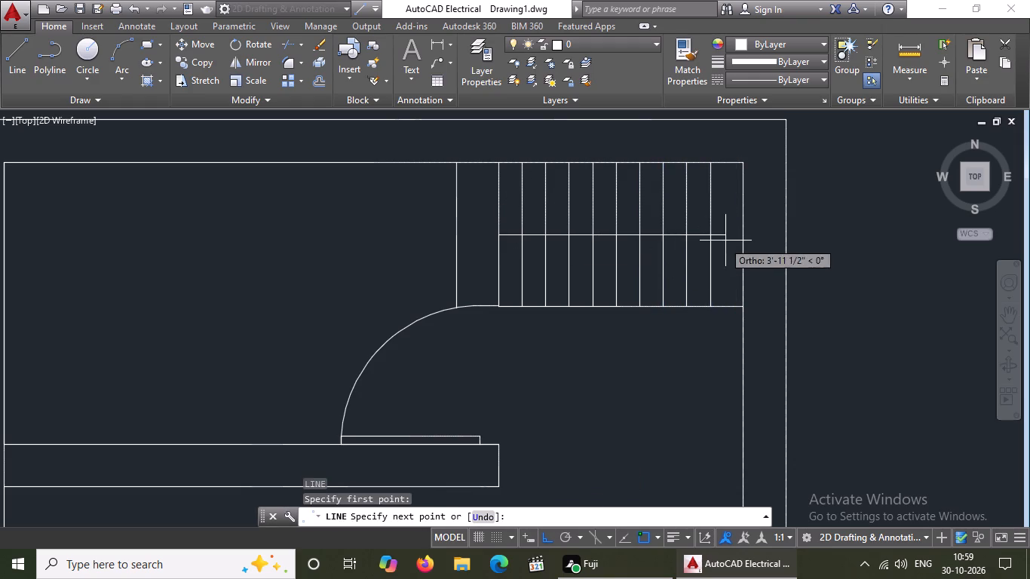
click(750, 231)
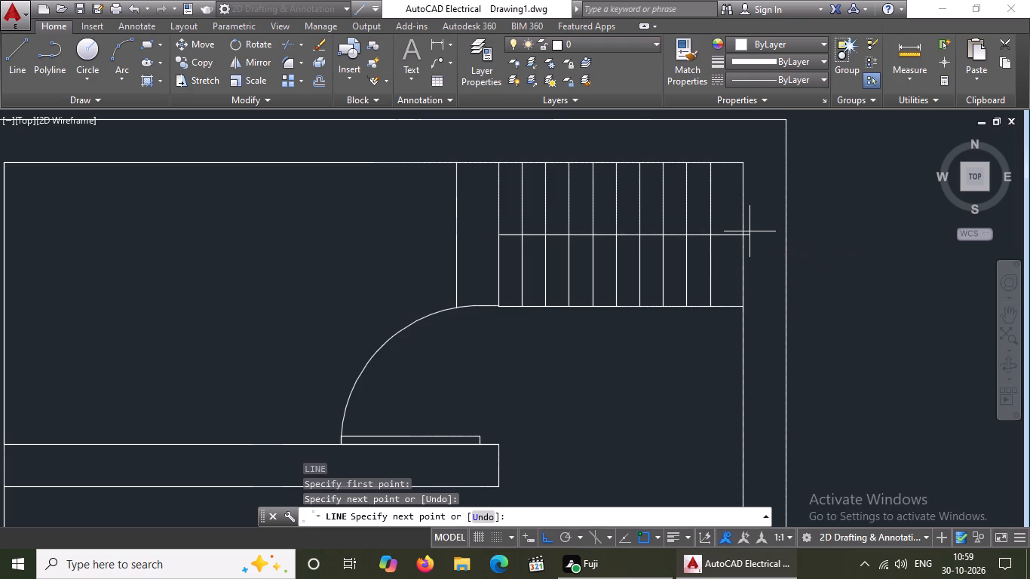
key(Escape)
Trim the middle horizontal line's overshoot back to the inner face of the right outer wall.
text(tr)
key(space)
key(space)
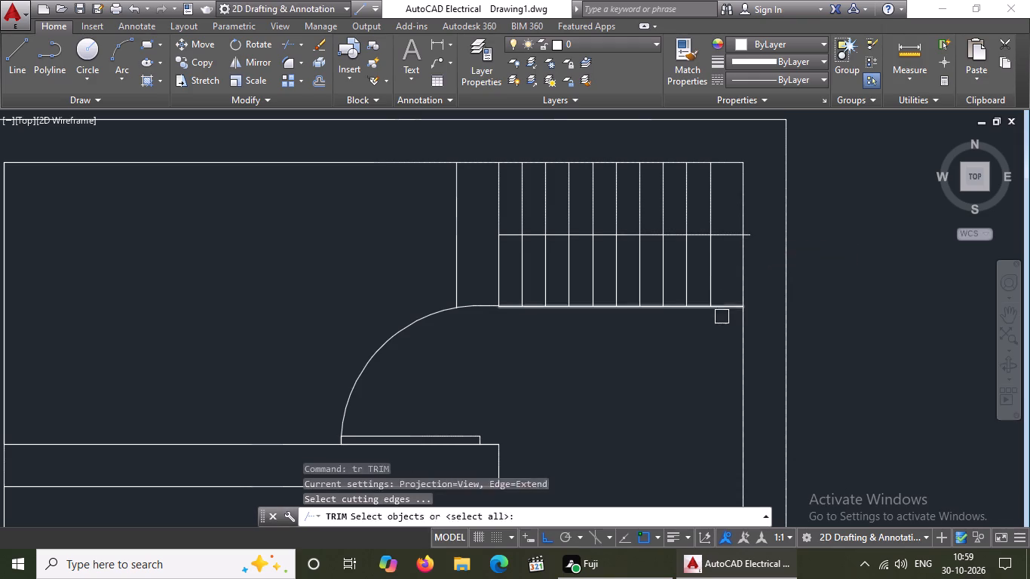
click(751, 234)
scroll(675, 227, down, 2)
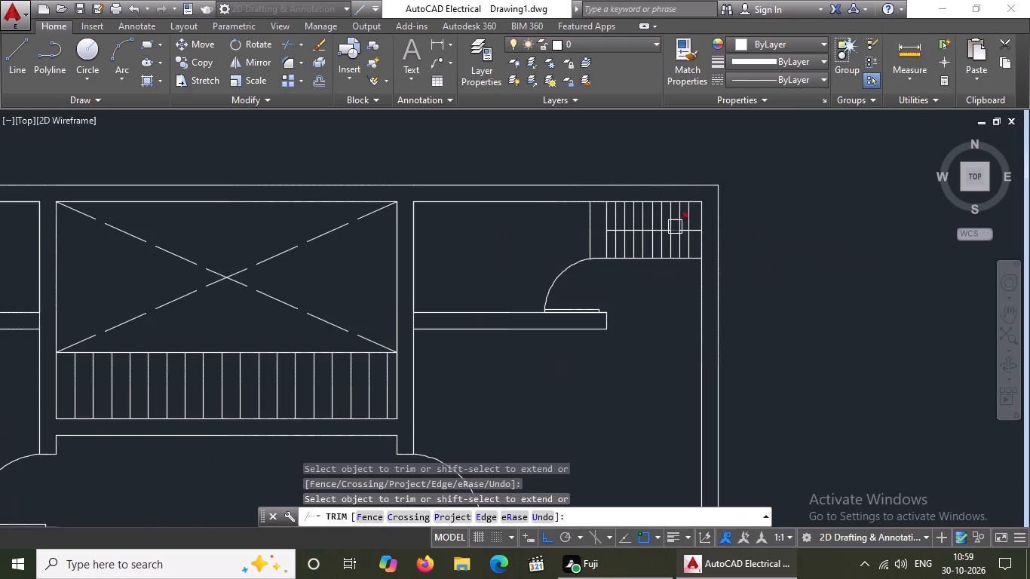
key(Escape)
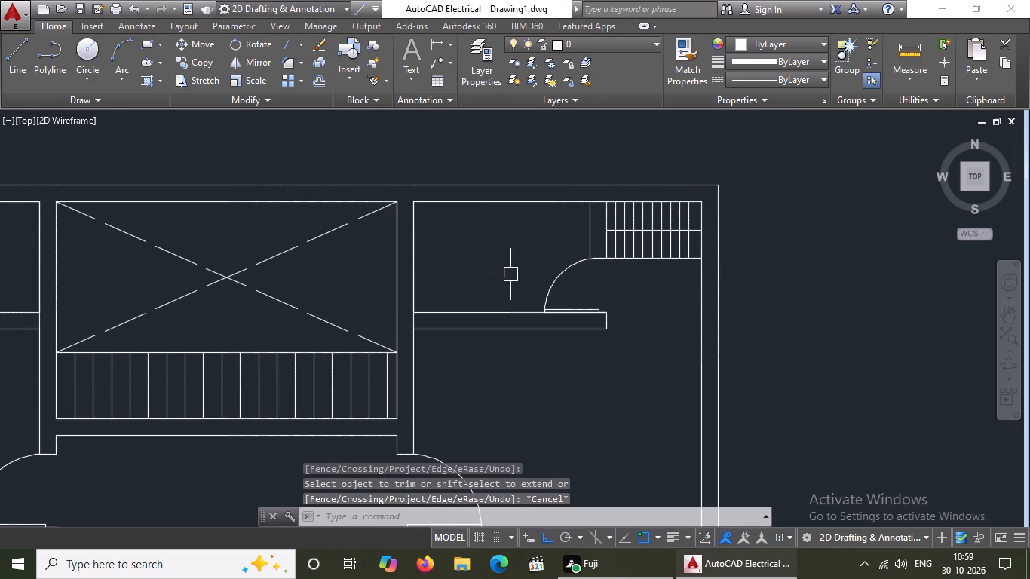
Insert the Sink - Oval top, Toilet - top and Faucet - Bathroom top blocks from DesignCenter outside the plan's left wall.
scroll(510, 274, down, 3)
scroll(372, 278, up, 2)
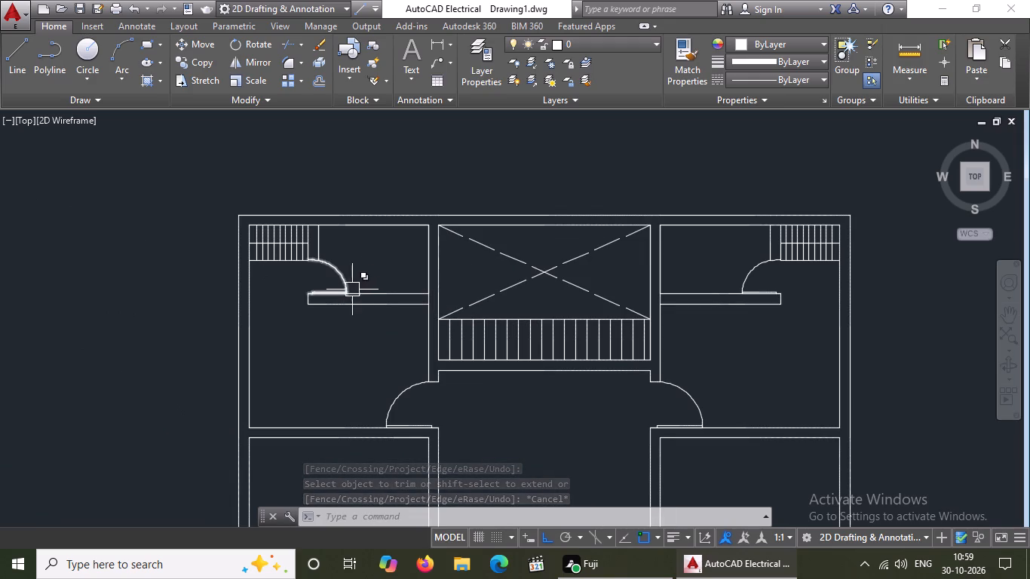
key(Escape)
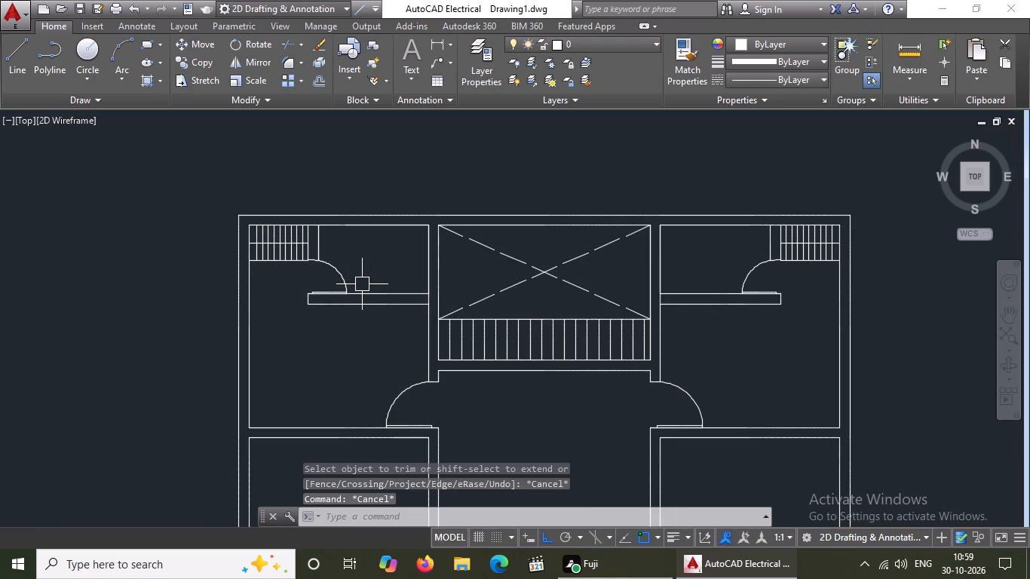
text(dc)
key(space)
key(space)
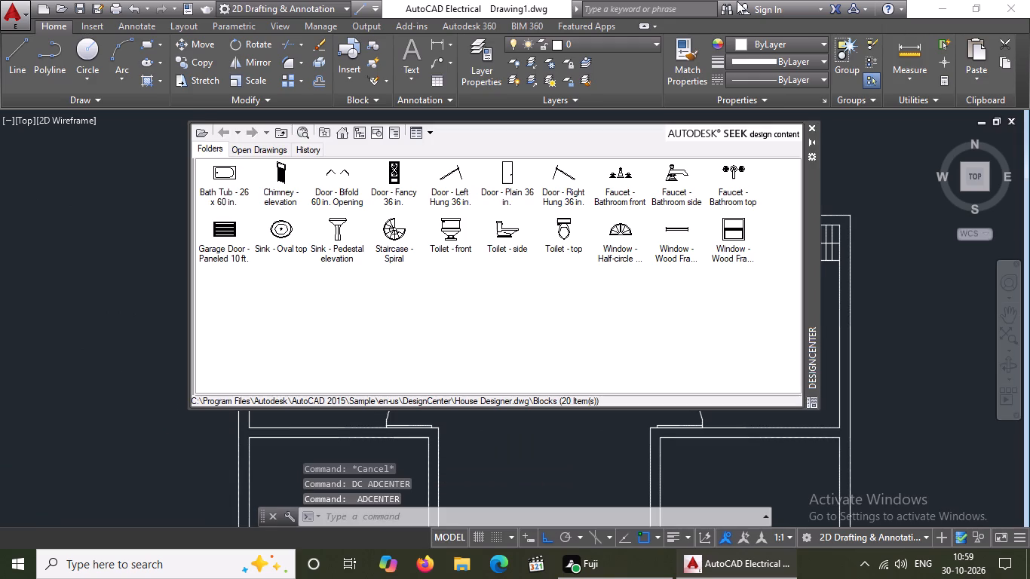
drag(281, 222, 152, 266)
drag(559, 228, 96, 232)
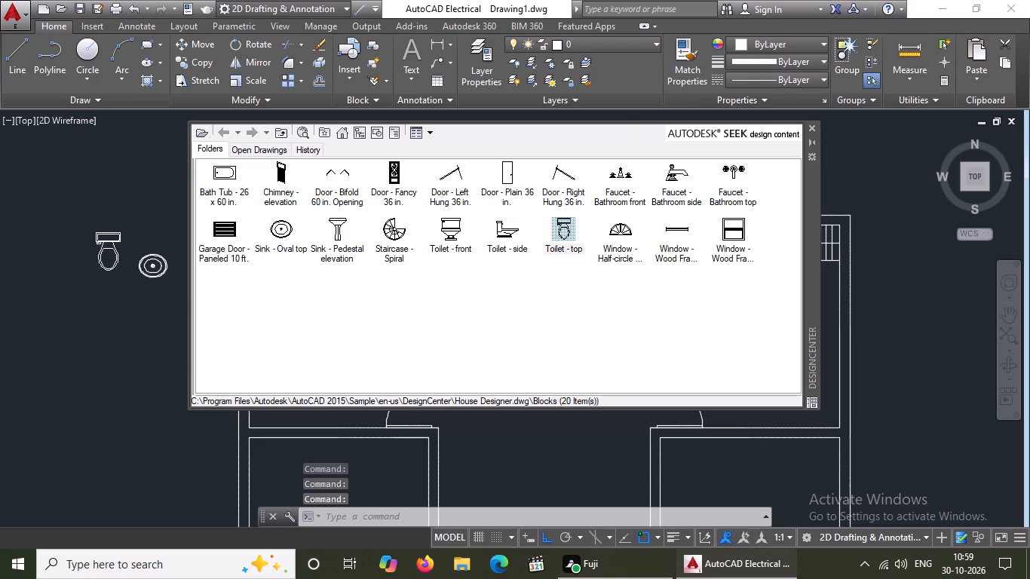
drag(96, 232, 97, 229)
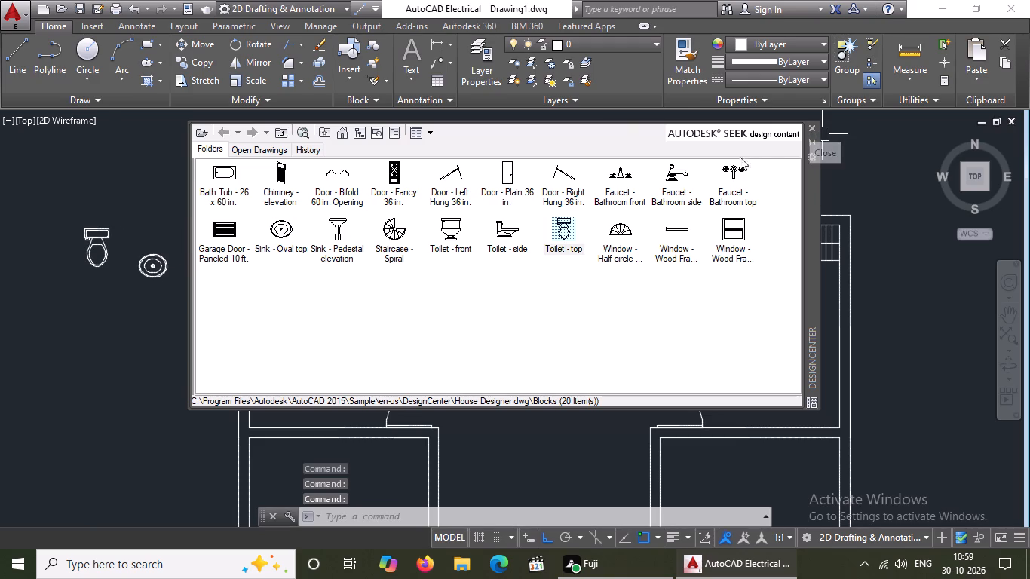
drag(734, 161, 144, 187)
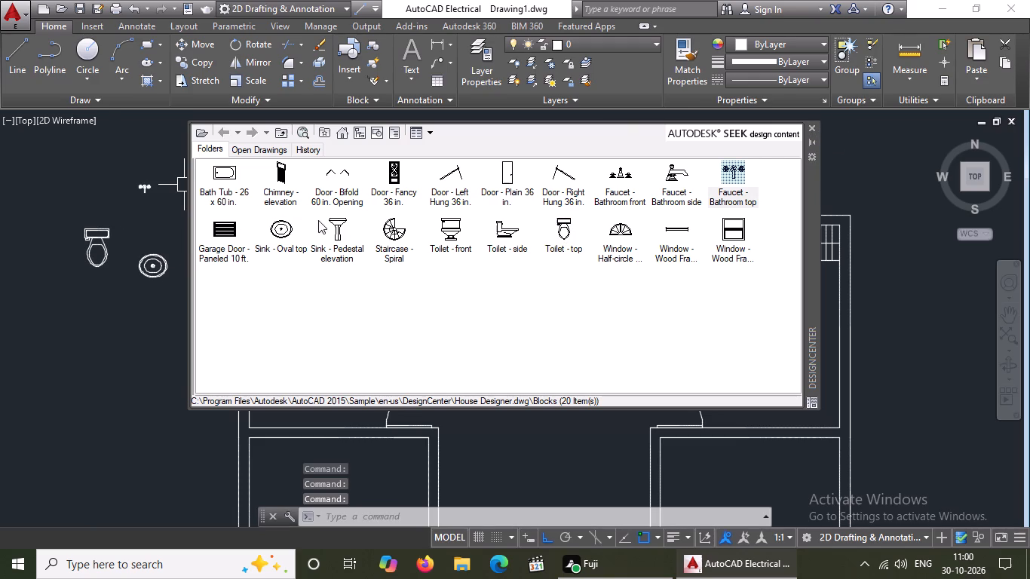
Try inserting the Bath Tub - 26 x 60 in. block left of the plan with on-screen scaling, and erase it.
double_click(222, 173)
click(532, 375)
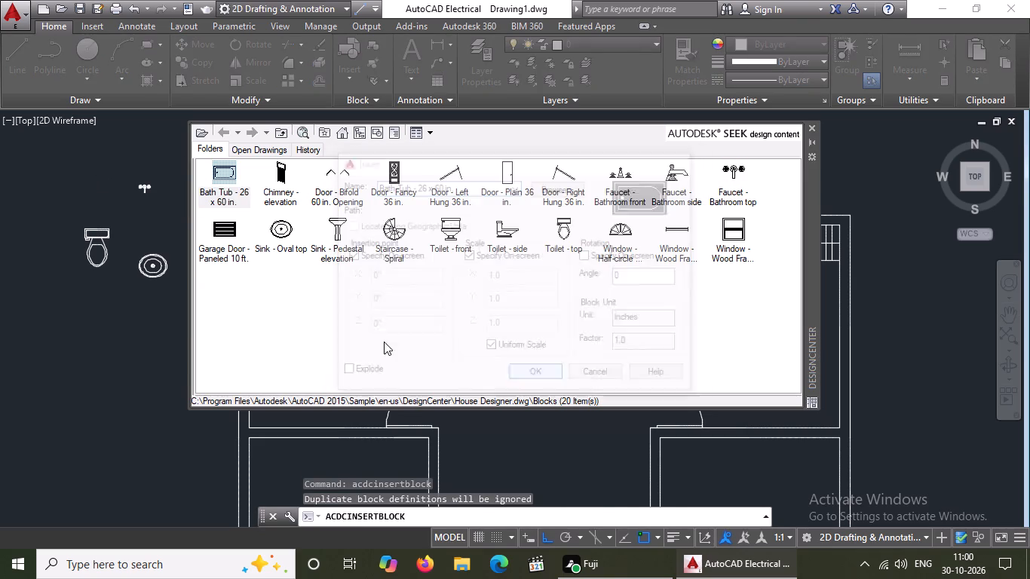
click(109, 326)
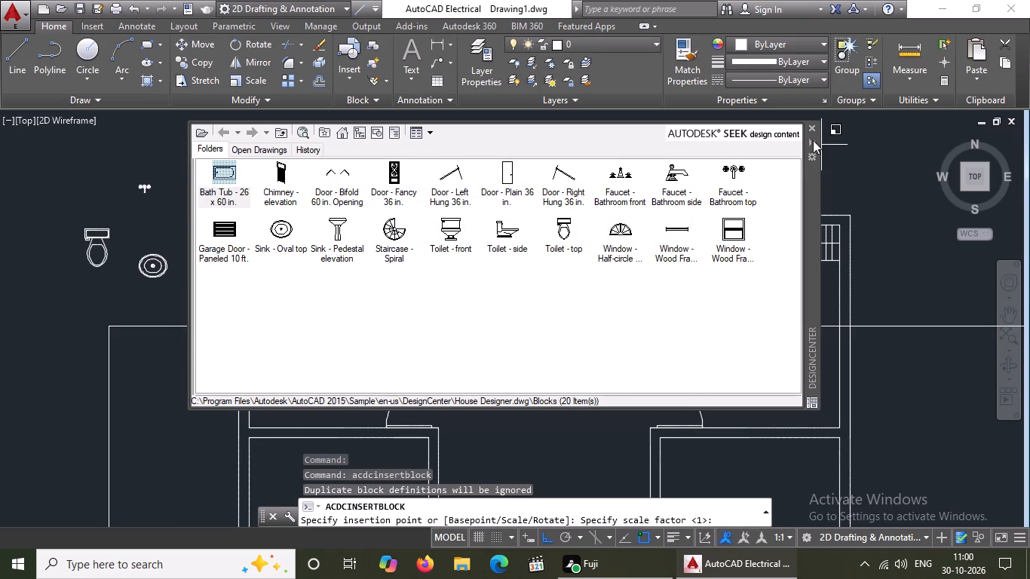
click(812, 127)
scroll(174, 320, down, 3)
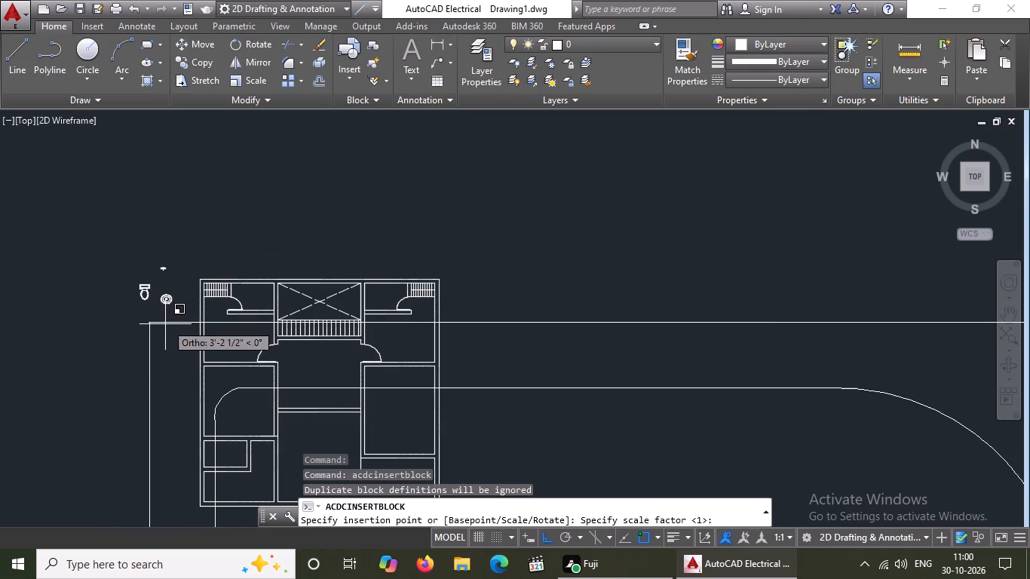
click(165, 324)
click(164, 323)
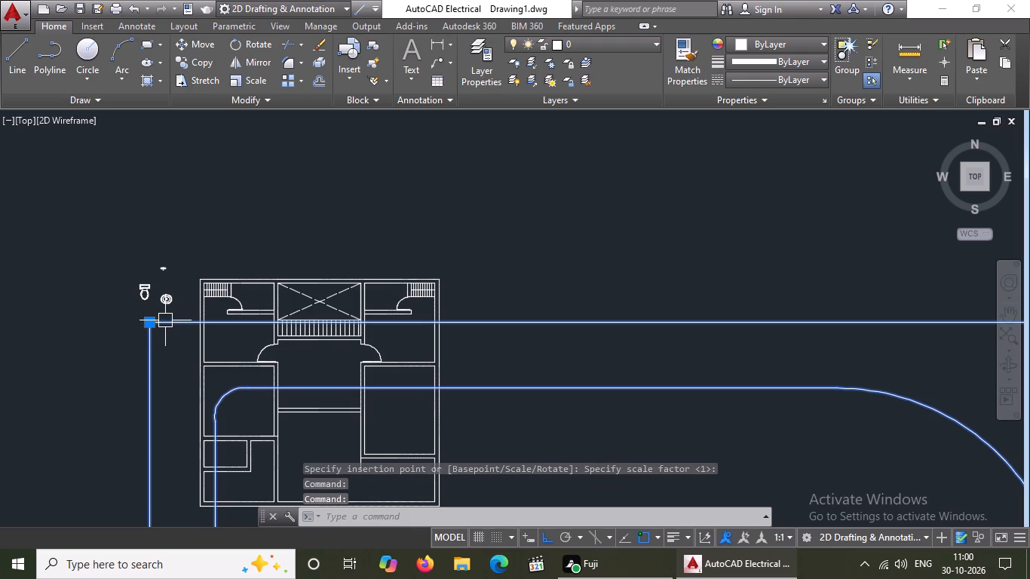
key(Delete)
Move the oval sink, with Ortho off, into the top-left room between the door jamb line and the upper wall.
scroll(127, 301, up, 3)
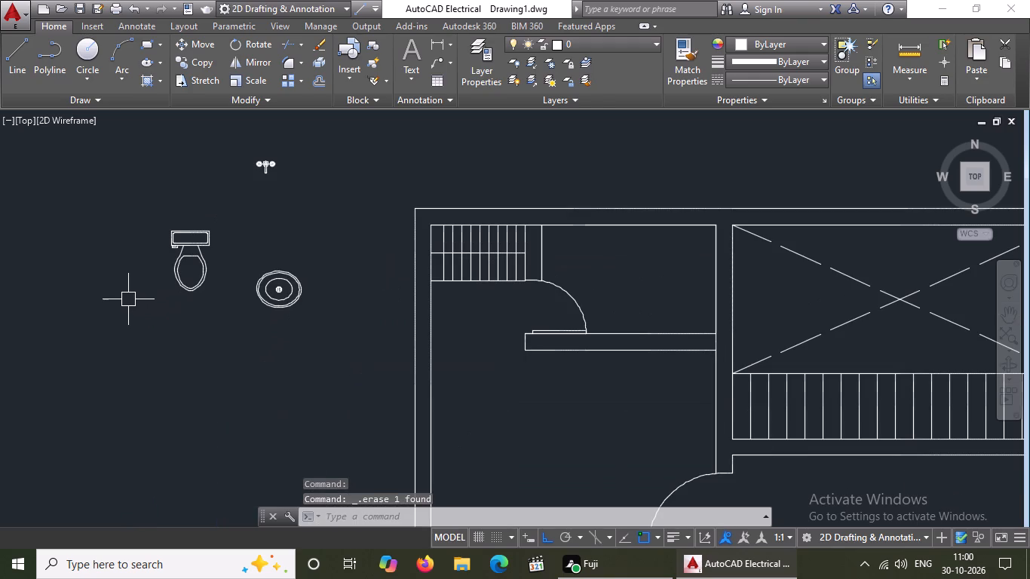
click(274, 288)
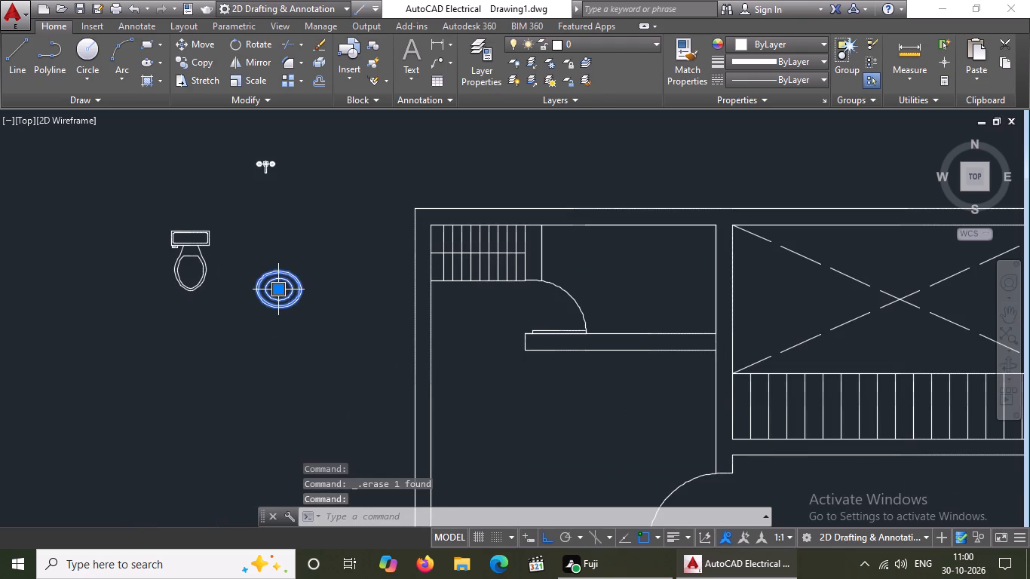
click(275, 288)
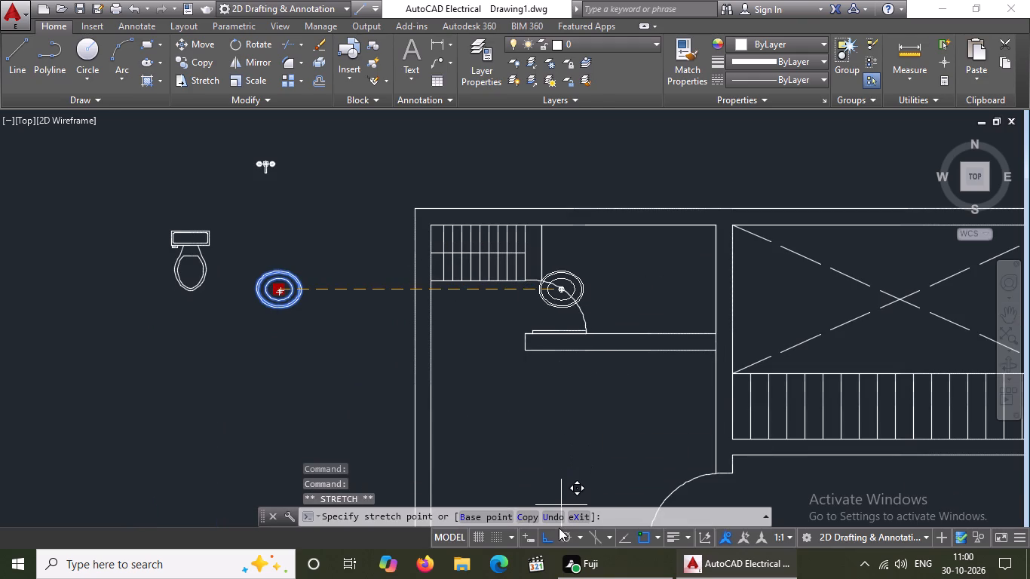
click(544, 537)
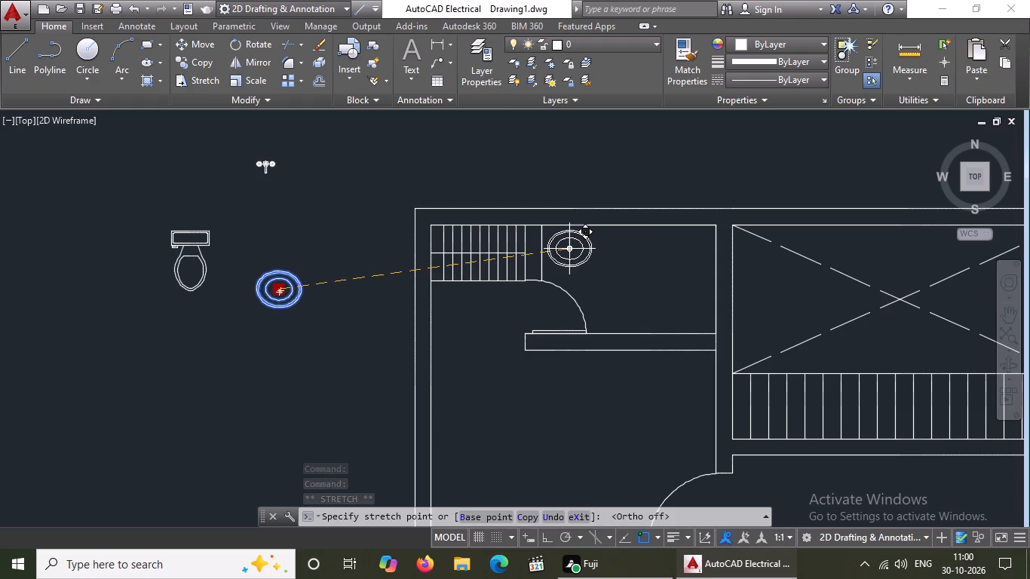
click(568, 250)
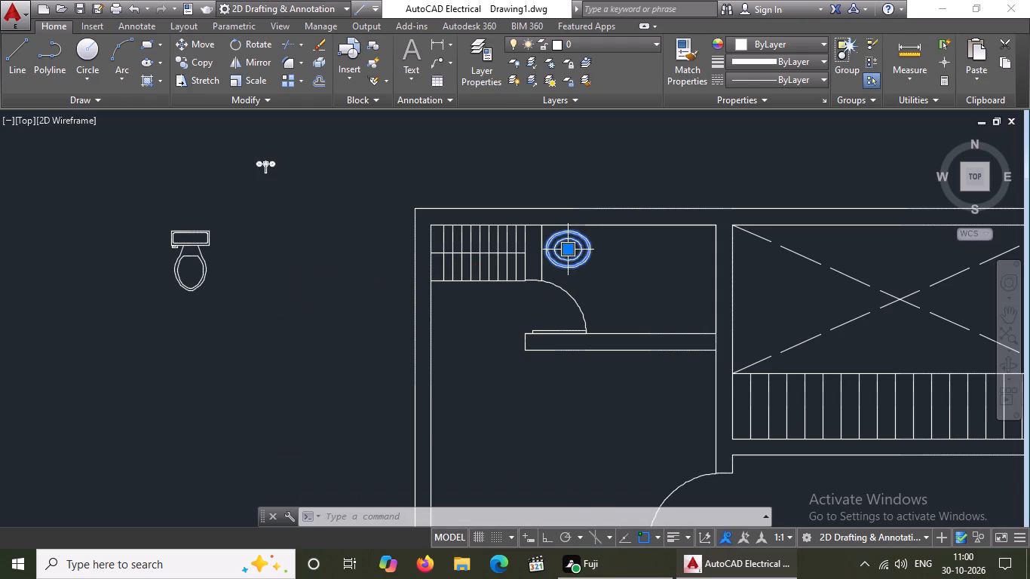
key(Escape)
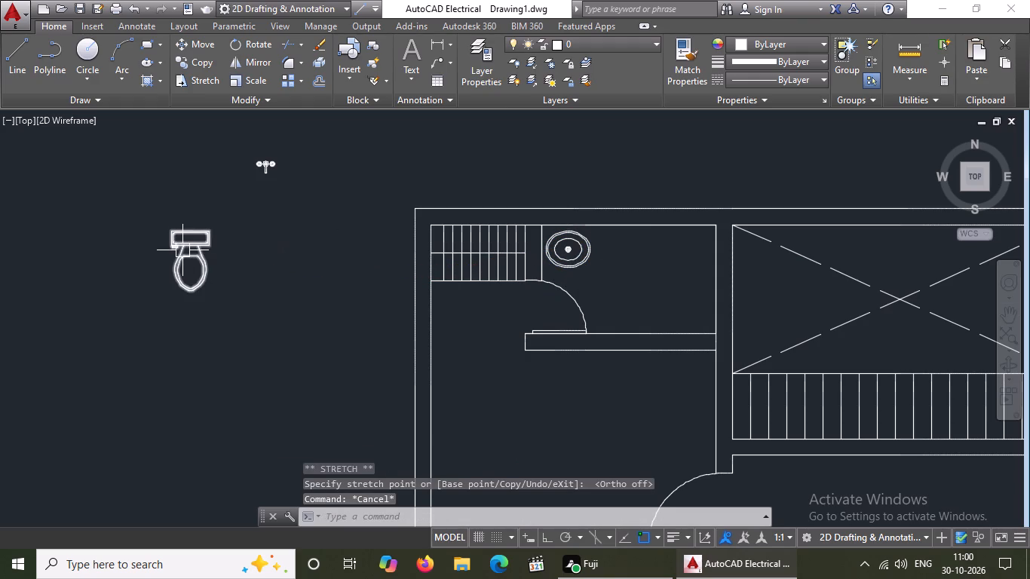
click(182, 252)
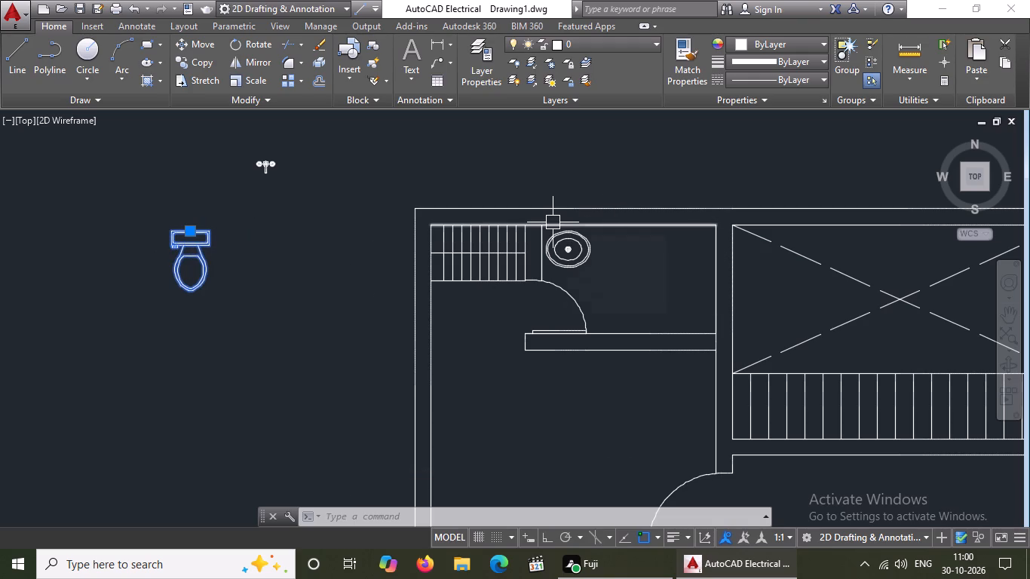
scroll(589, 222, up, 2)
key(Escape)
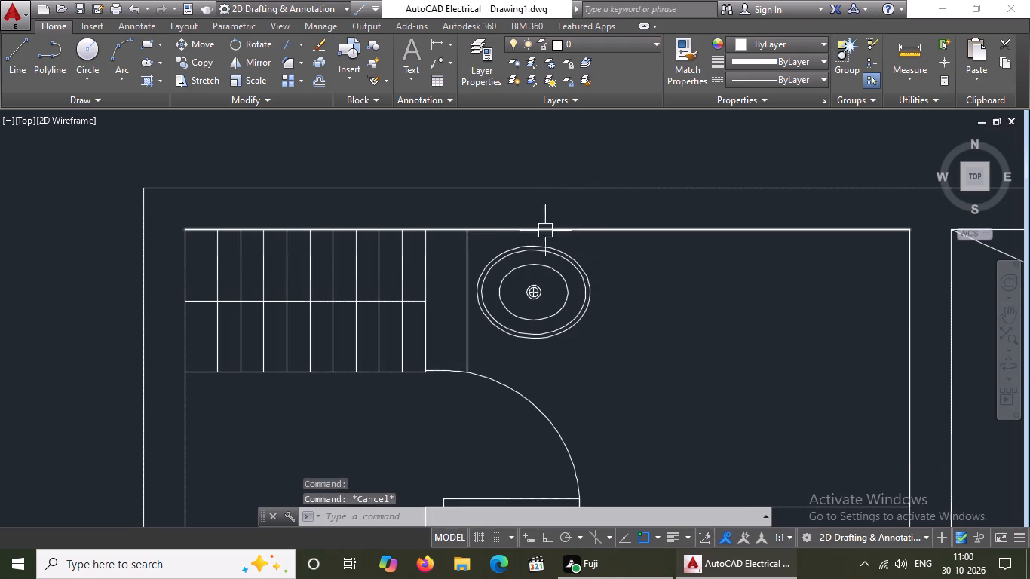
Erase the overlapping line on the top-left room's upper inner wall face, right of the sink.
click(650, 234)
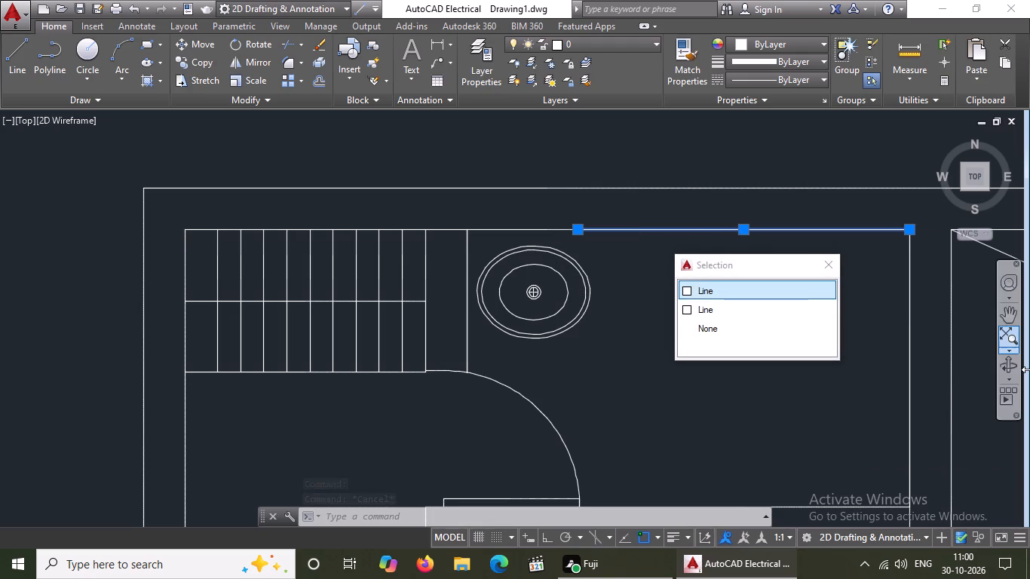
key(Delete)
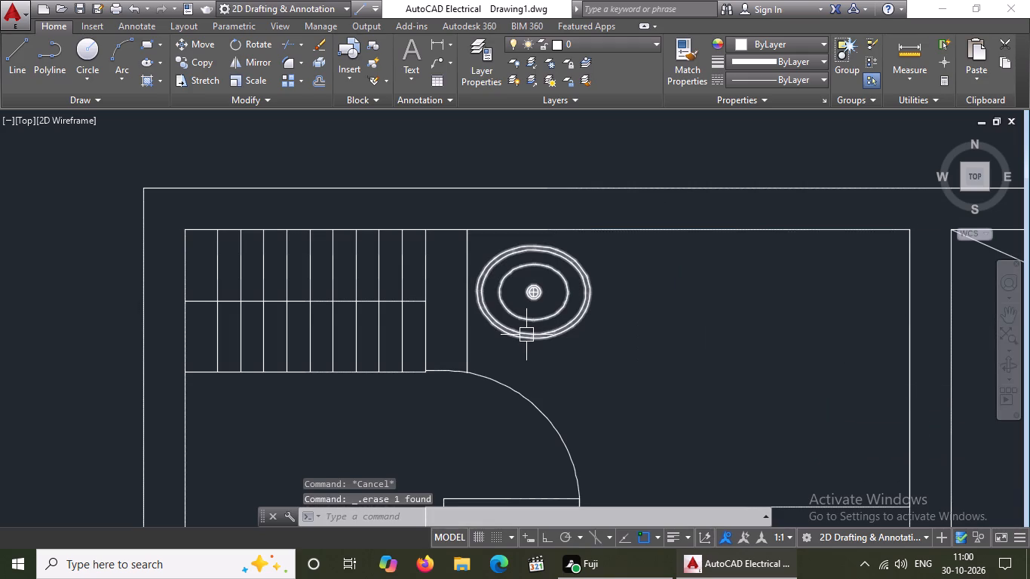
Trim the short piece of the top-left room's upper inner wall line between the jamb line and the sink's centre.
scroll(527, 335, down, 1)
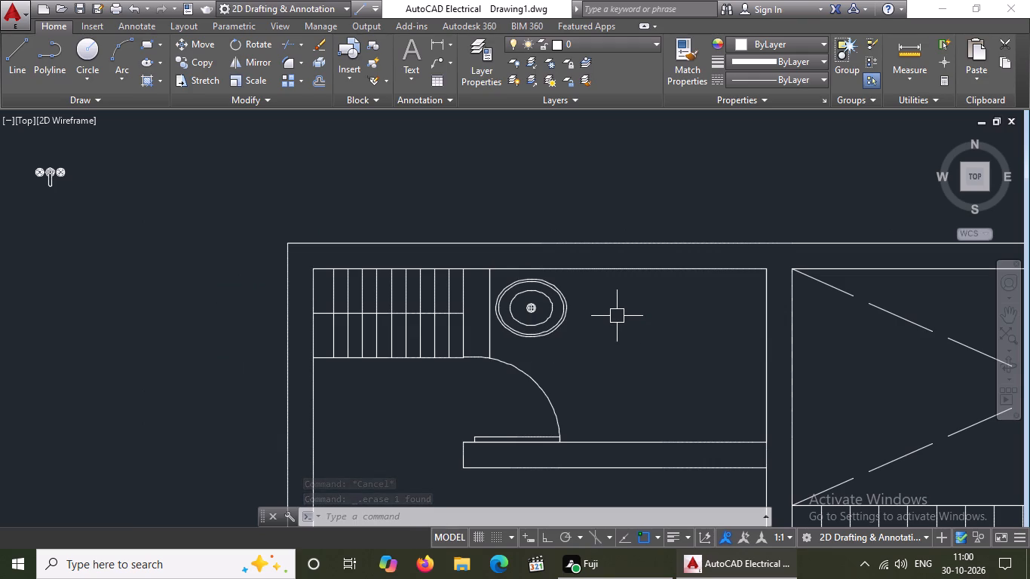
text(tr)
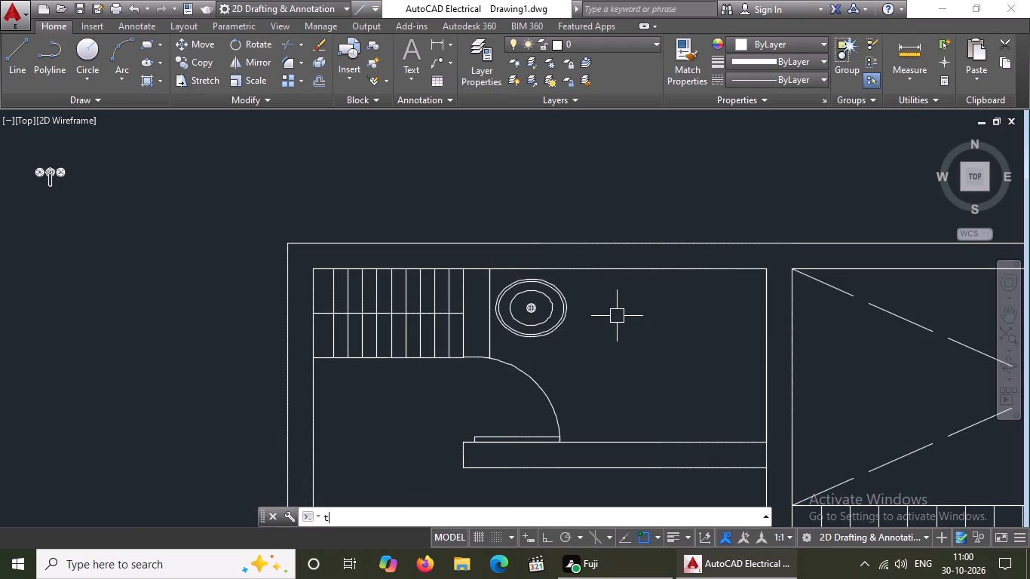
key(space)
key(space)
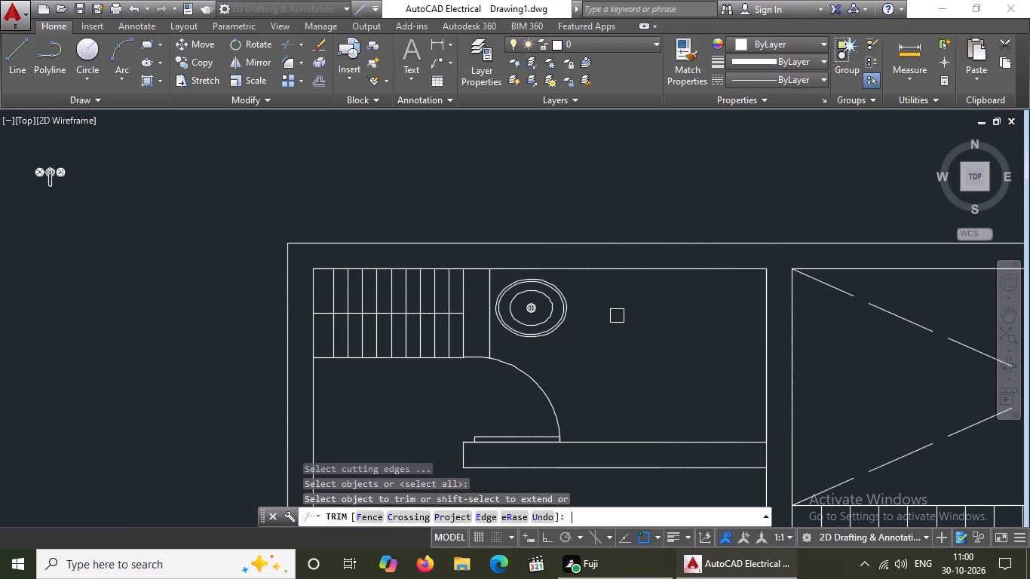
click(499, 265)
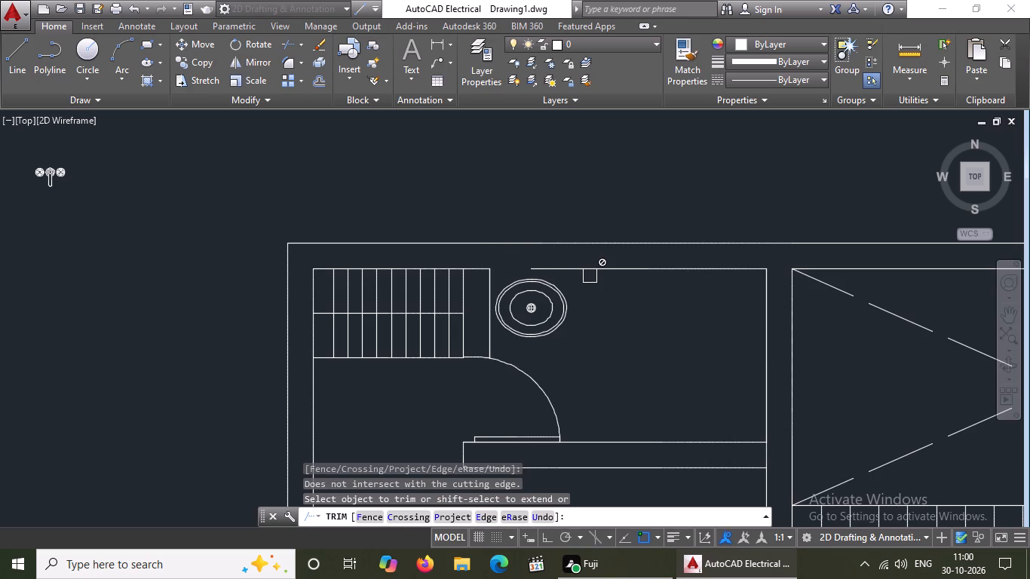
key(Escape)
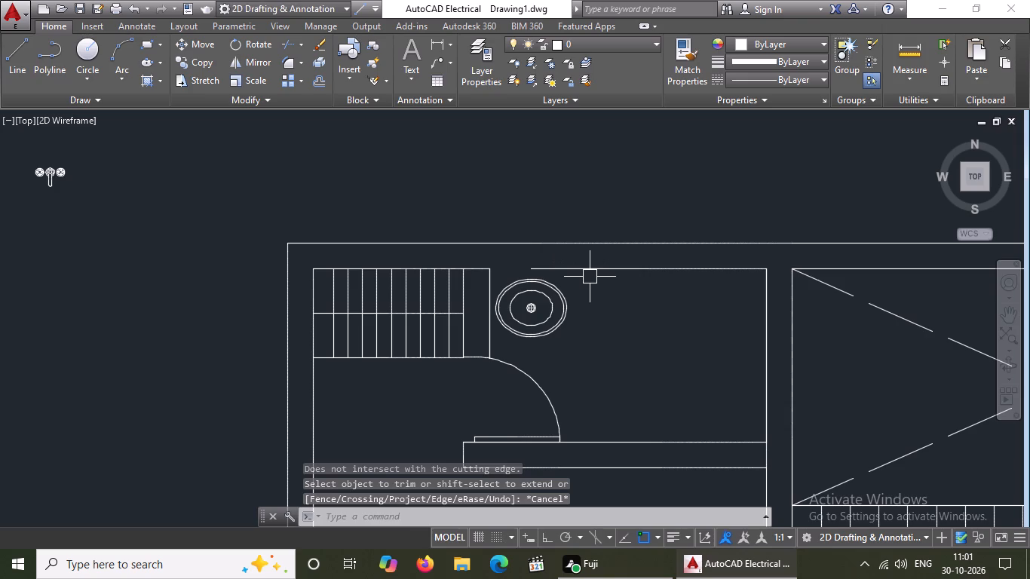
Erase the remaining upper inner wall line from the sink to the top-left room's right wall.
click(605, 268)
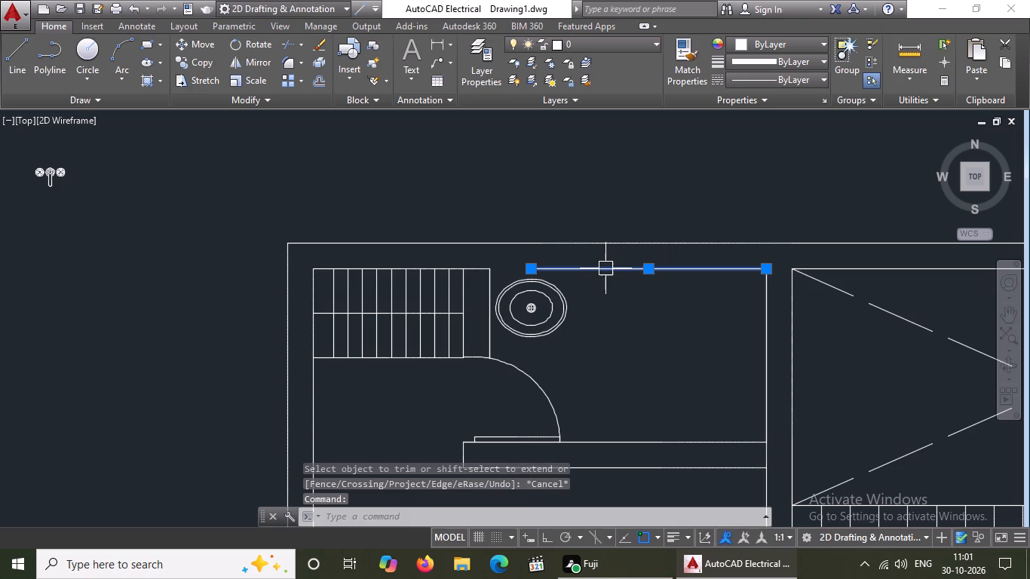
key(Delete)
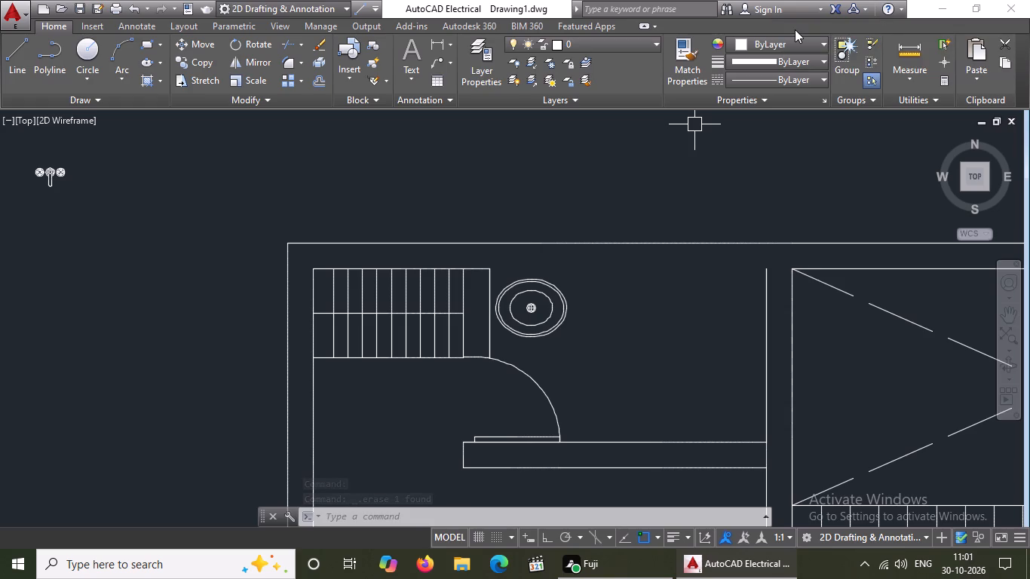
Redraw the upper inner wall line, with Ortho on, from the jamb line's top end to the top-left room's right wall corner.
key(l)
key(Return)
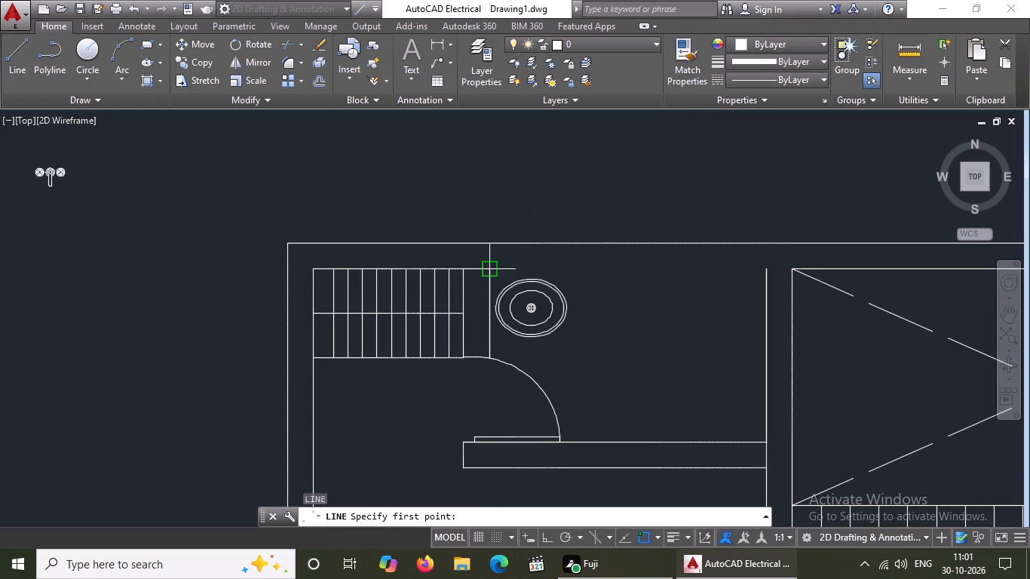
drag(486, 263, 502, 265)
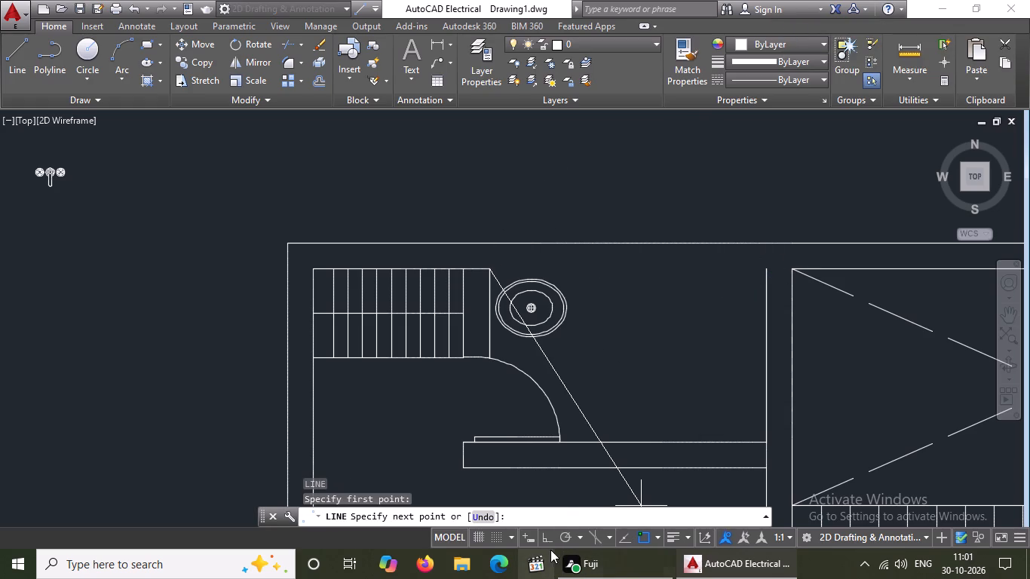
click(547, 539)
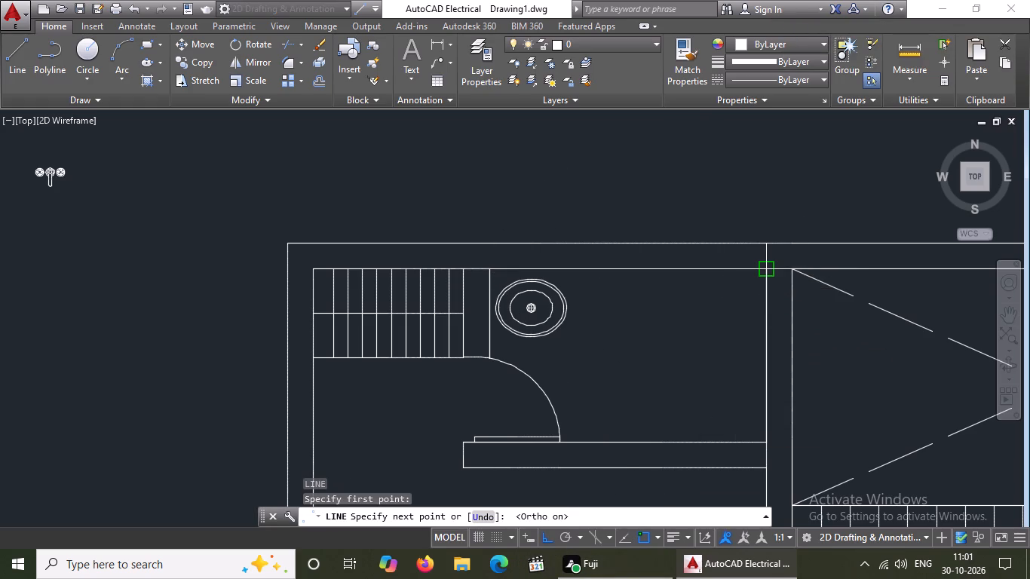
click(765, 273)
key(Escape)
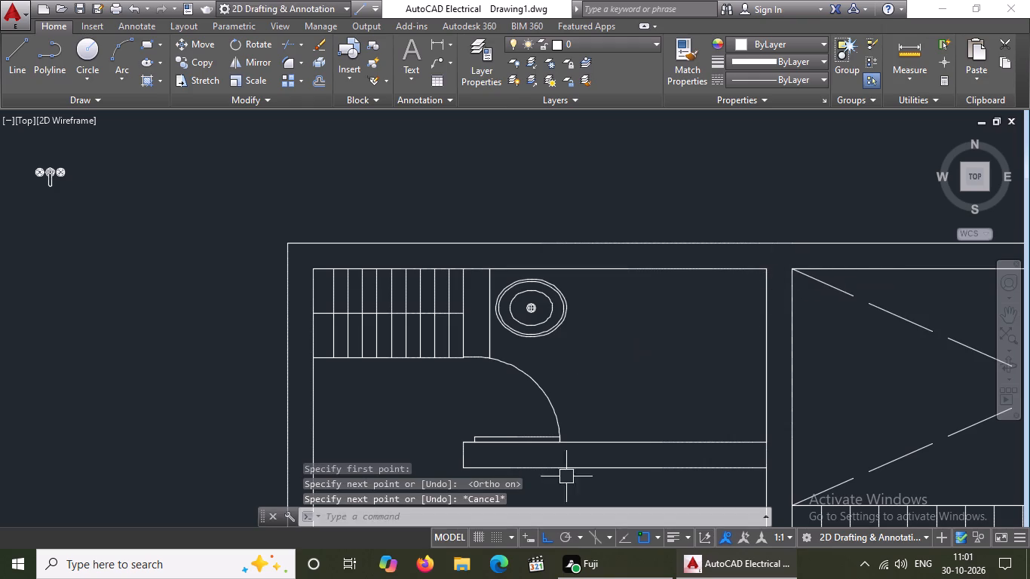
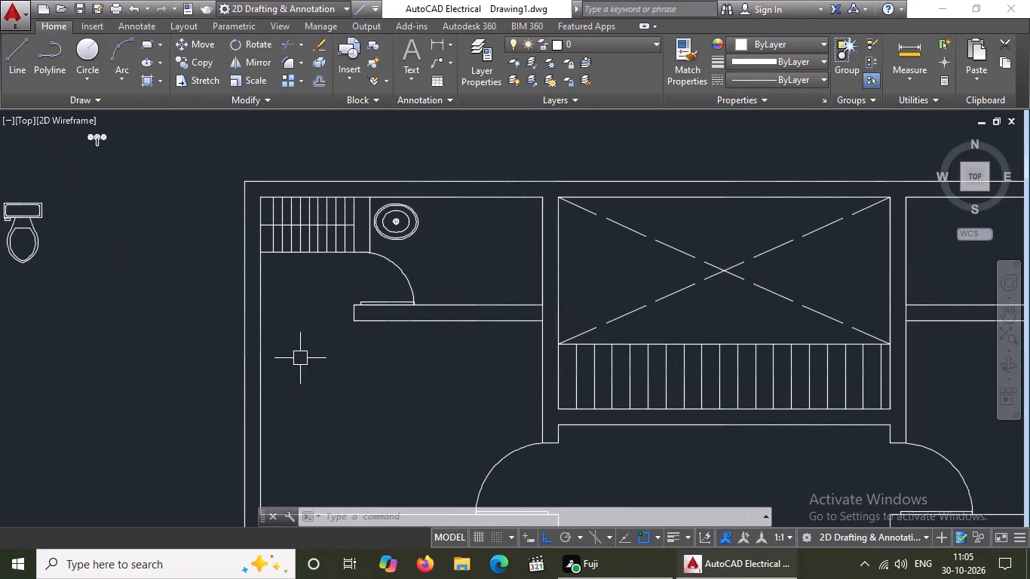
Enable all object snap modes in the drafting settings.
key(l)
key(Return)
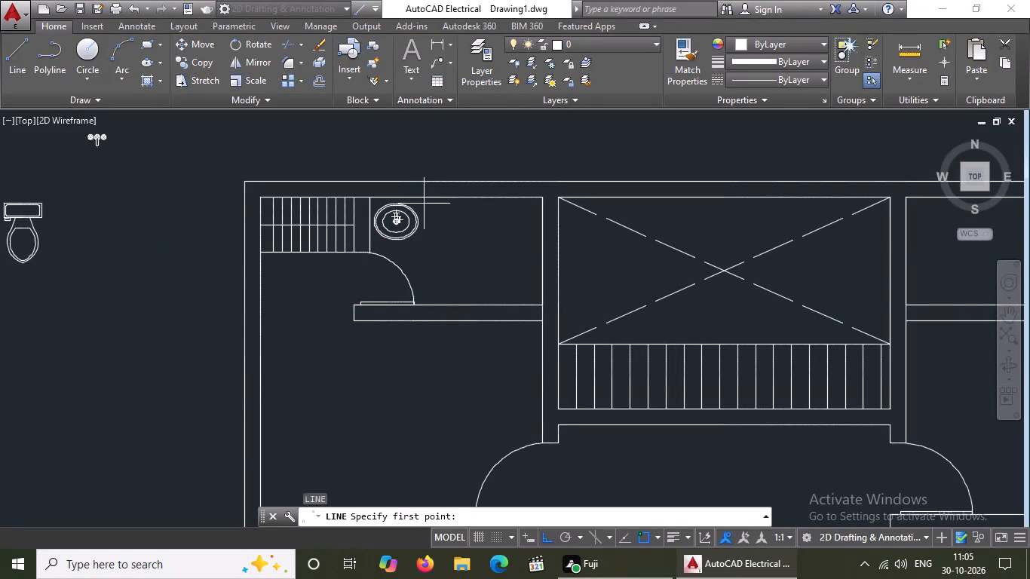
key(Escape)
key(o)
key(s)
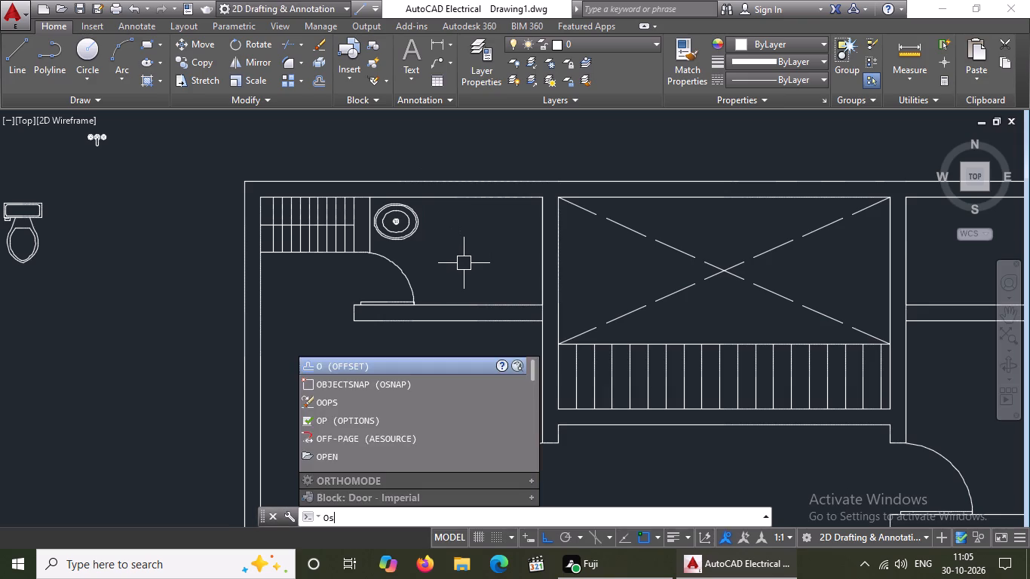
key(Return)
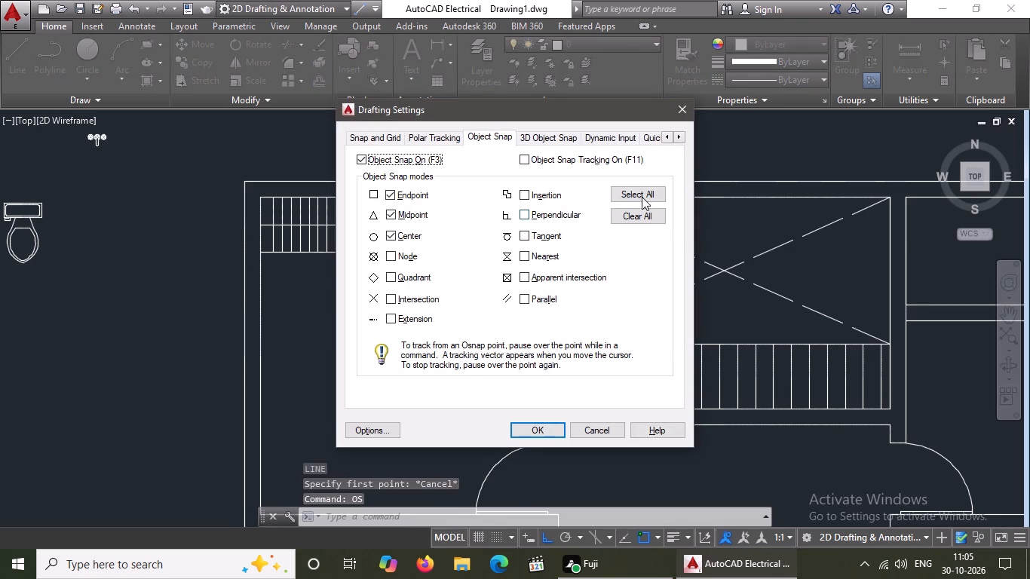
click(636, 183)
click(633, 197)
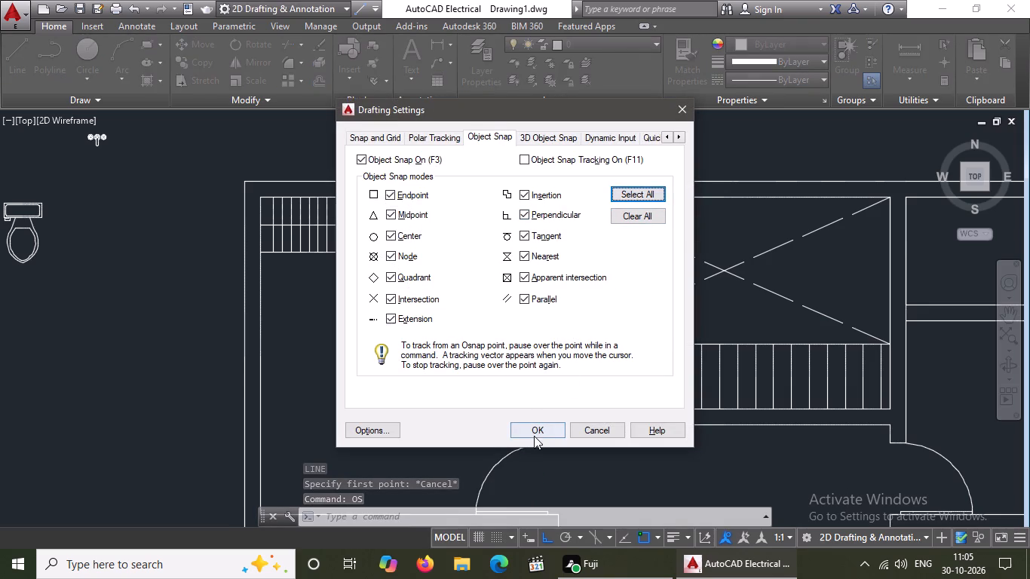
click(534, 436)
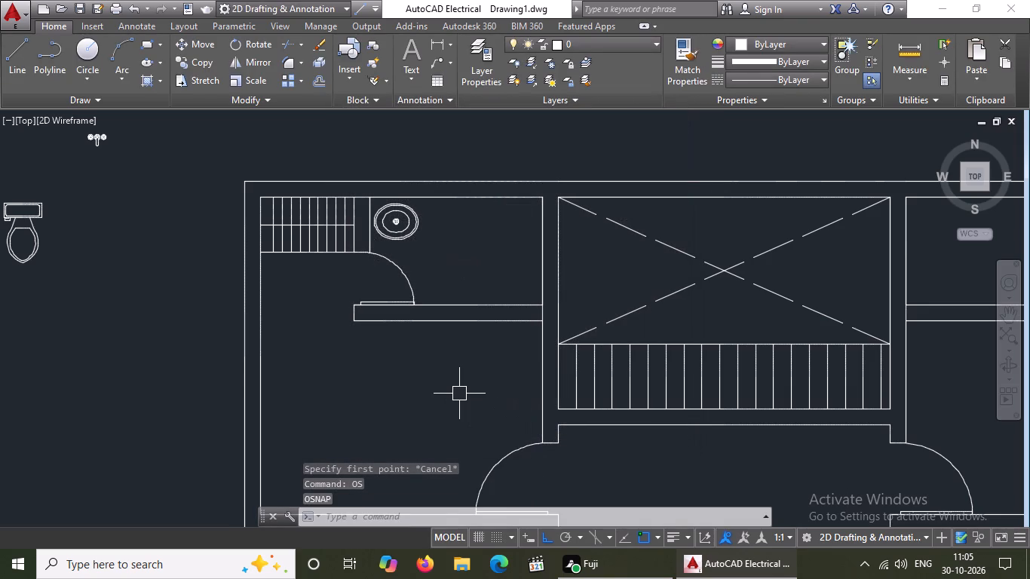
Draw two counter edge lines around the sink: about 2'-7" horizontally below it, and about 2'-4 1/2" up across the upper inner wall line.
key(l)
key(Return)
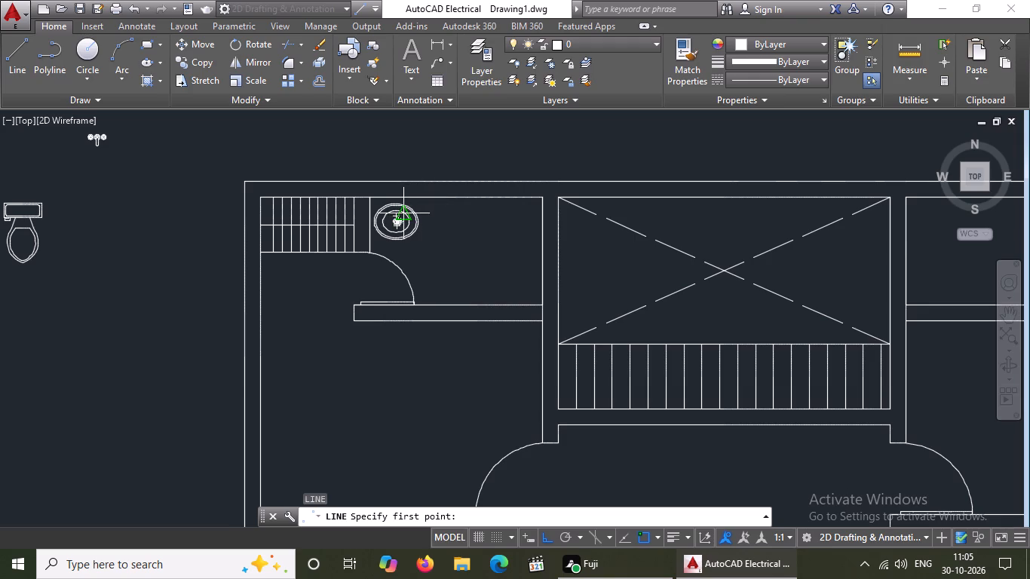
scroll(376, 250, up, 3)
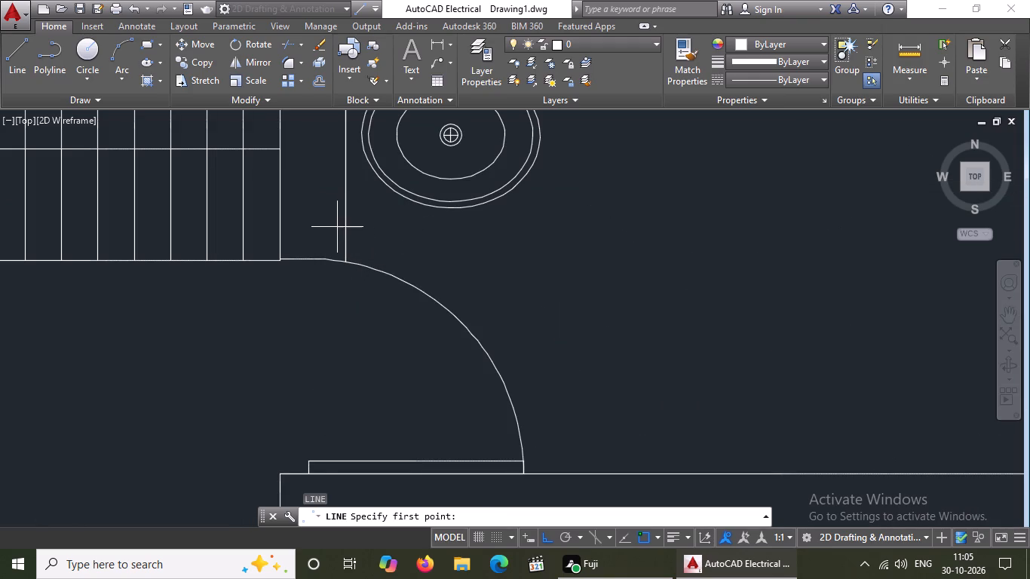
click(338, 226)
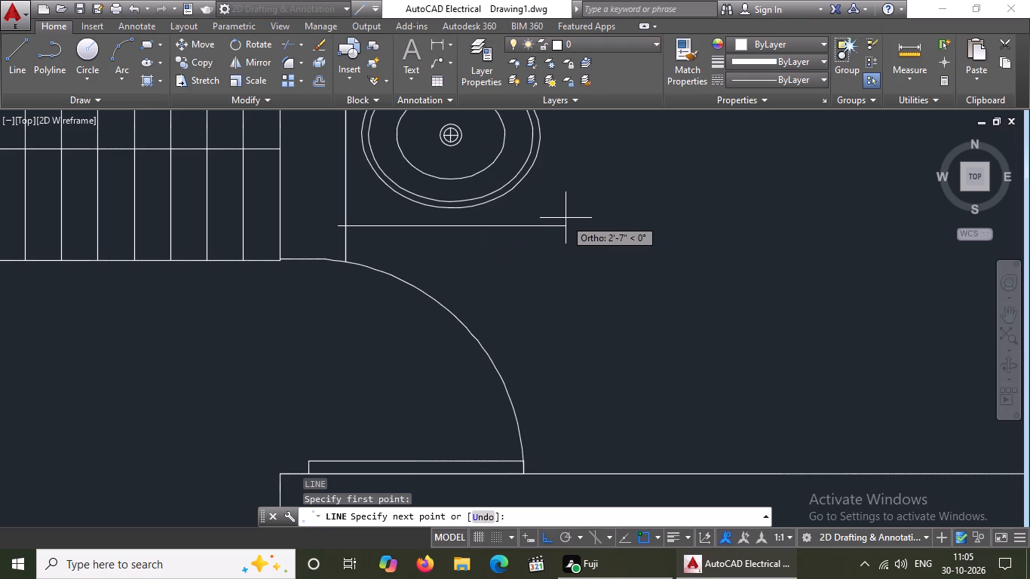
click(560, 218)
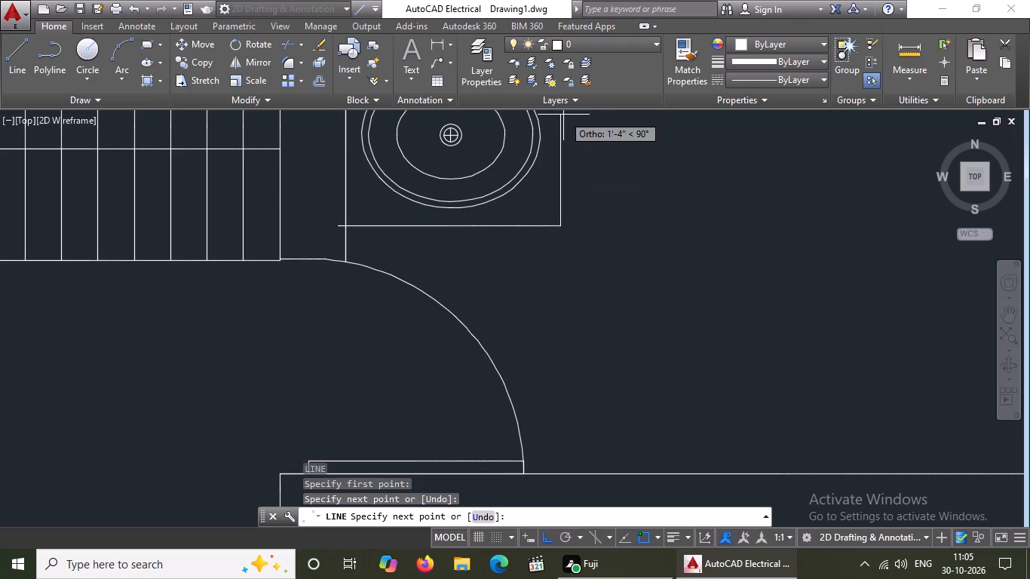
middle_drag(563, 146, 566, 365)
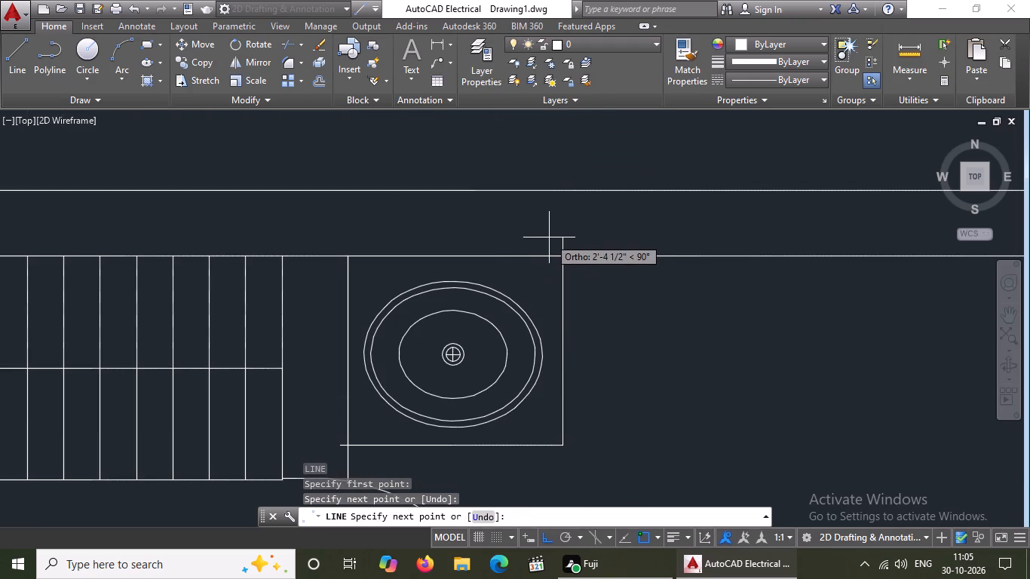
click(550, 237)
key(Escape)
Trim the counter lines' overhanging ends at the upper inner wall line and at the jamb line beside the sink.
key(t)
text(r)
key(space)
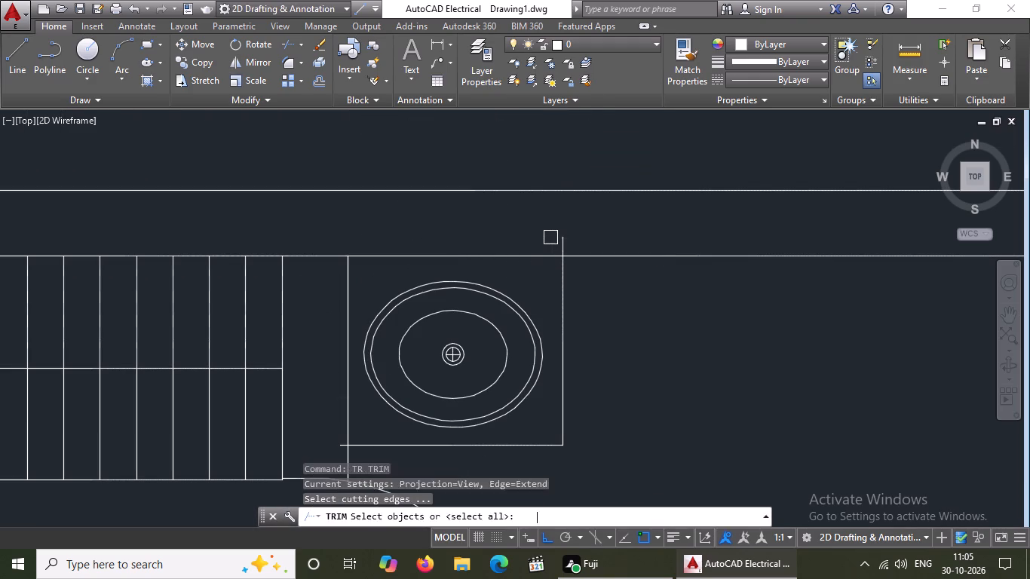
key(space)
click(560, 241)
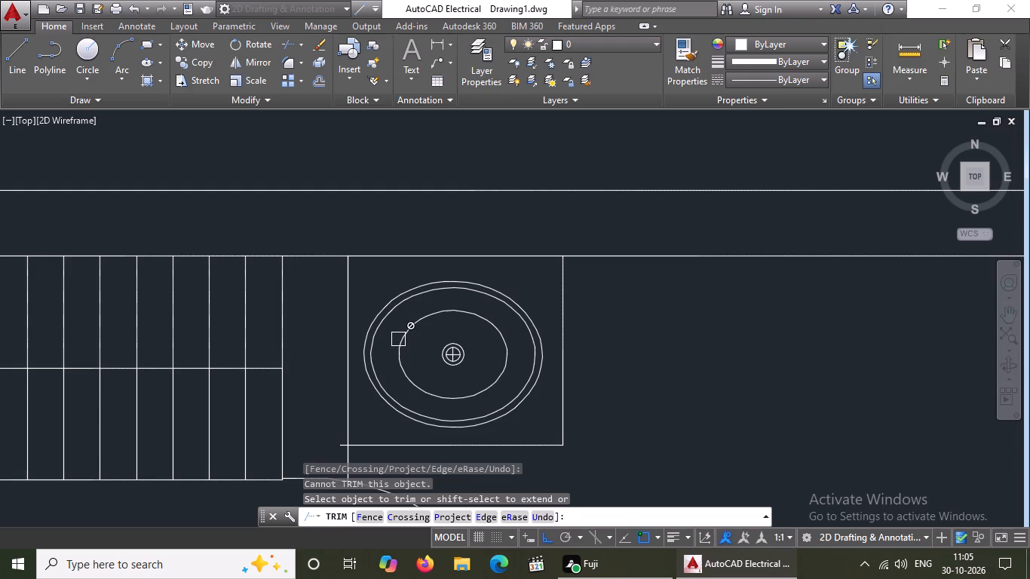
scroll(403, 331, down, 2)
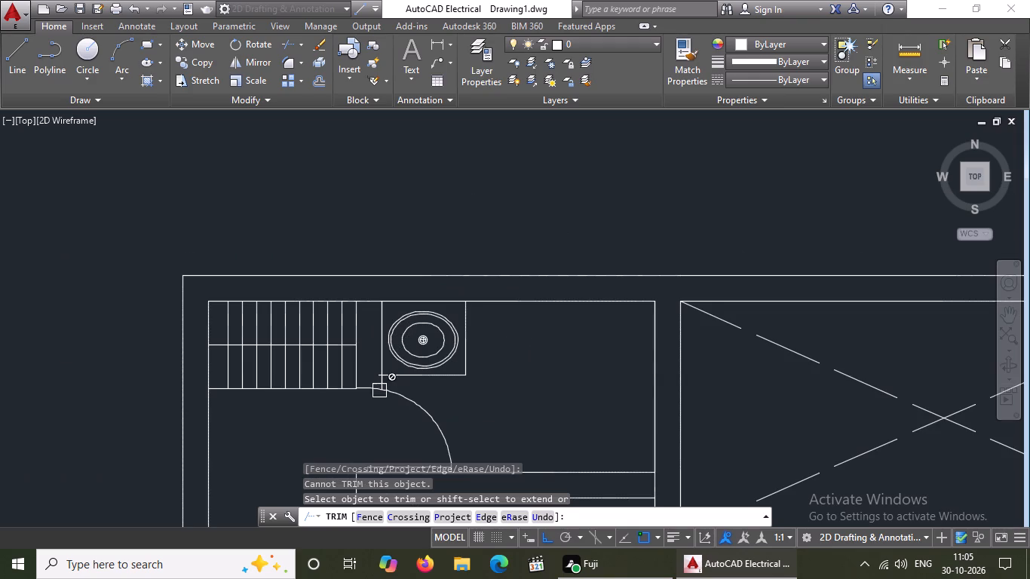
scroll(371, 375, up, 3)
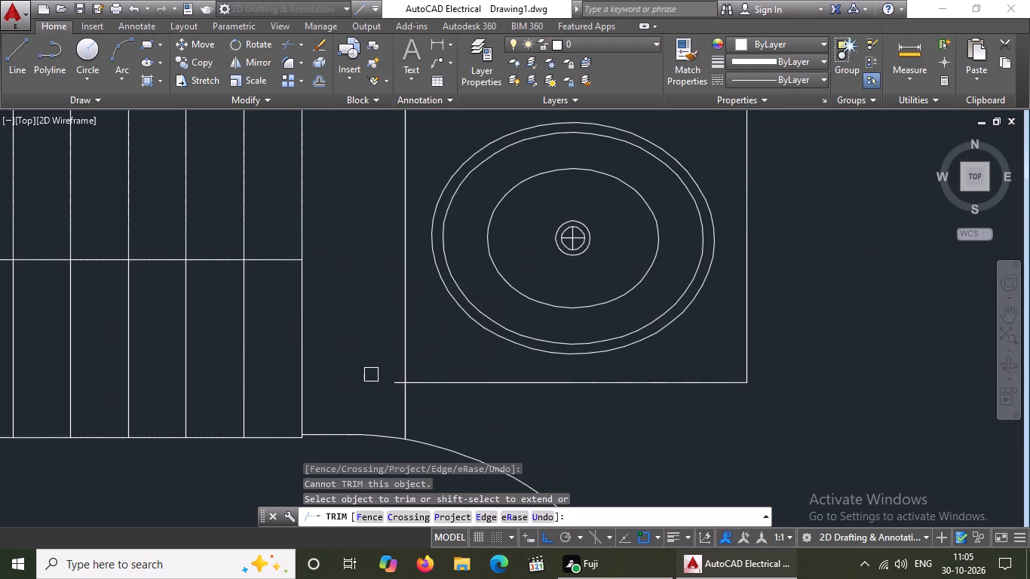
click(394, 381)
key(Escape)
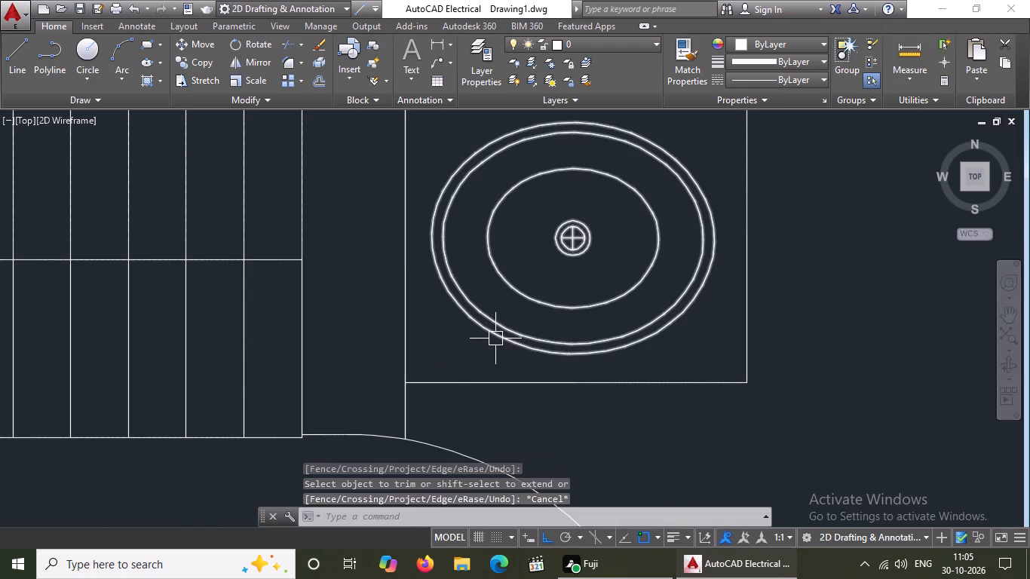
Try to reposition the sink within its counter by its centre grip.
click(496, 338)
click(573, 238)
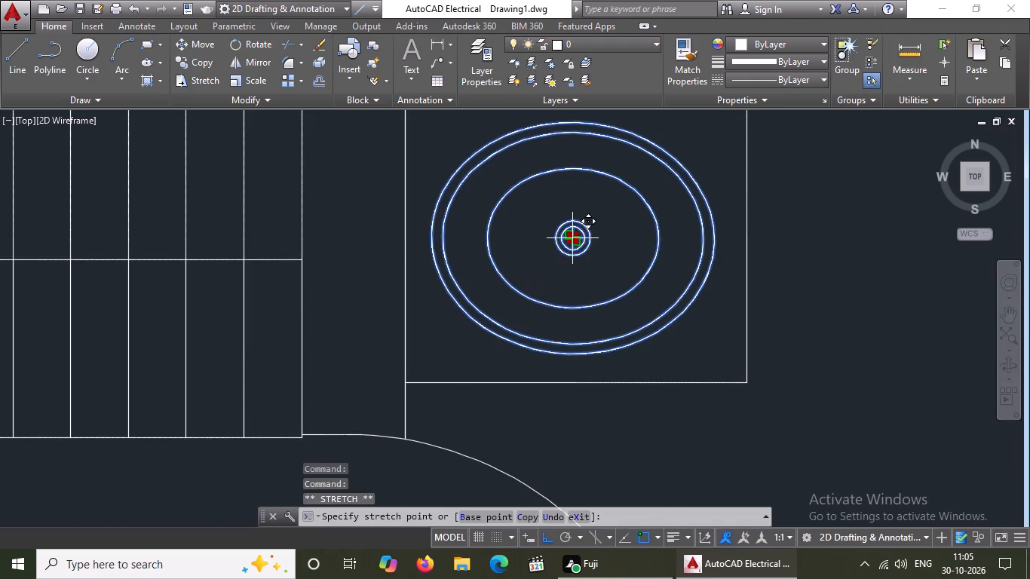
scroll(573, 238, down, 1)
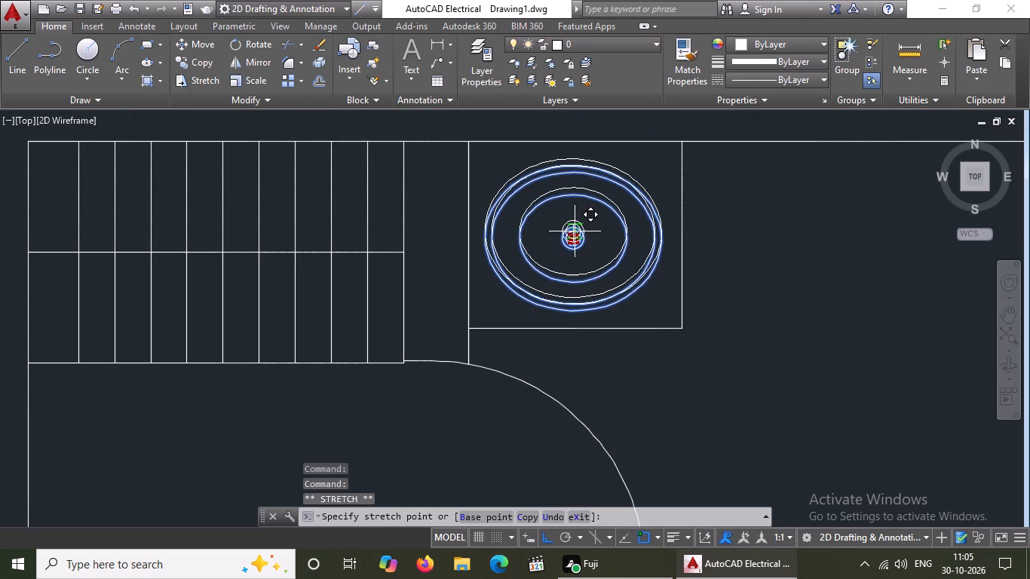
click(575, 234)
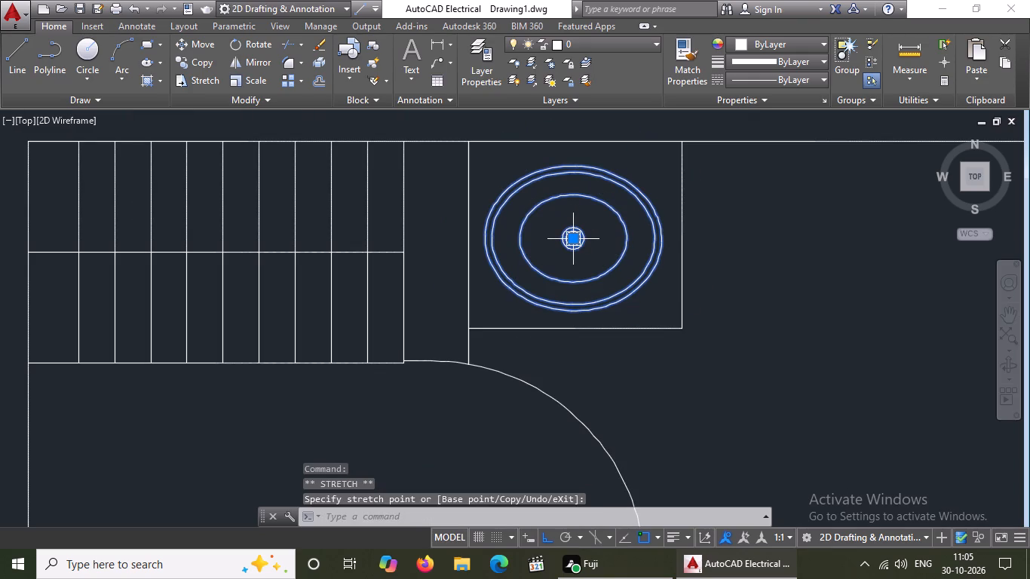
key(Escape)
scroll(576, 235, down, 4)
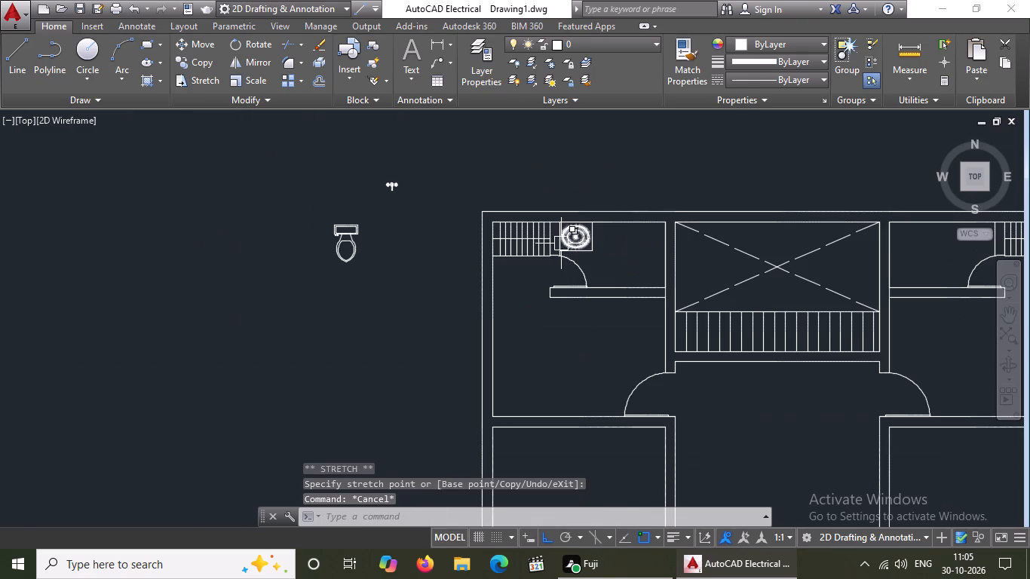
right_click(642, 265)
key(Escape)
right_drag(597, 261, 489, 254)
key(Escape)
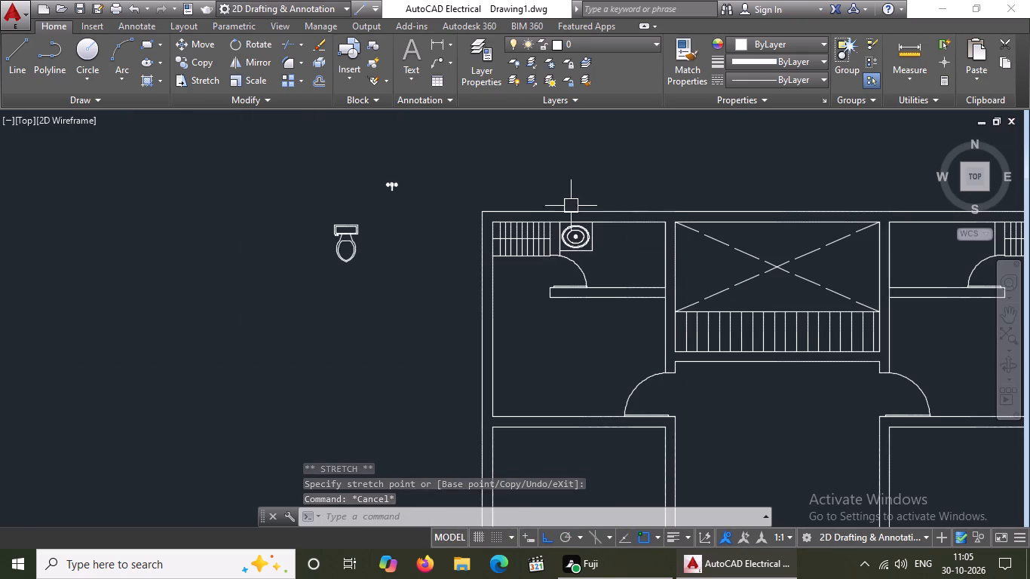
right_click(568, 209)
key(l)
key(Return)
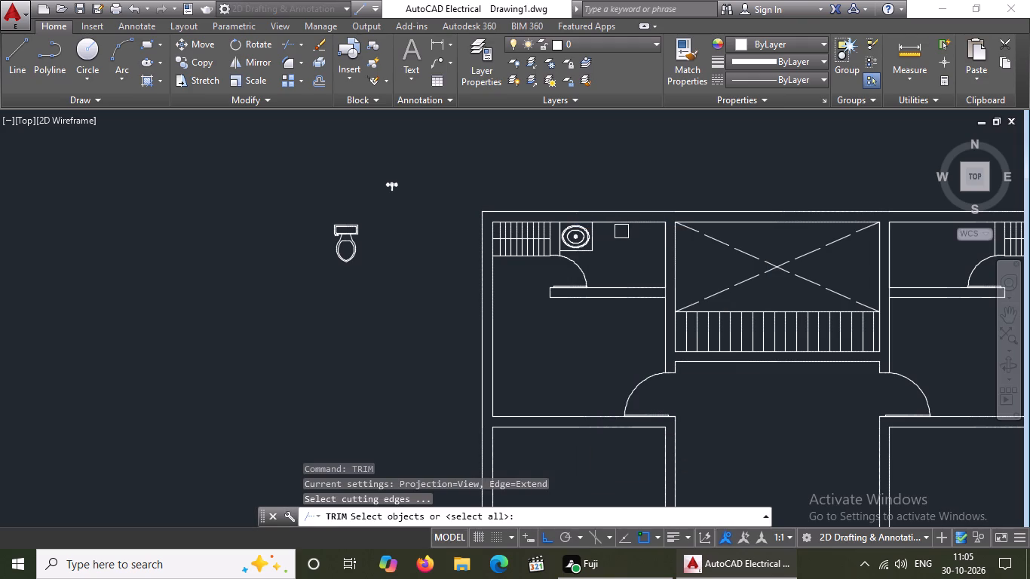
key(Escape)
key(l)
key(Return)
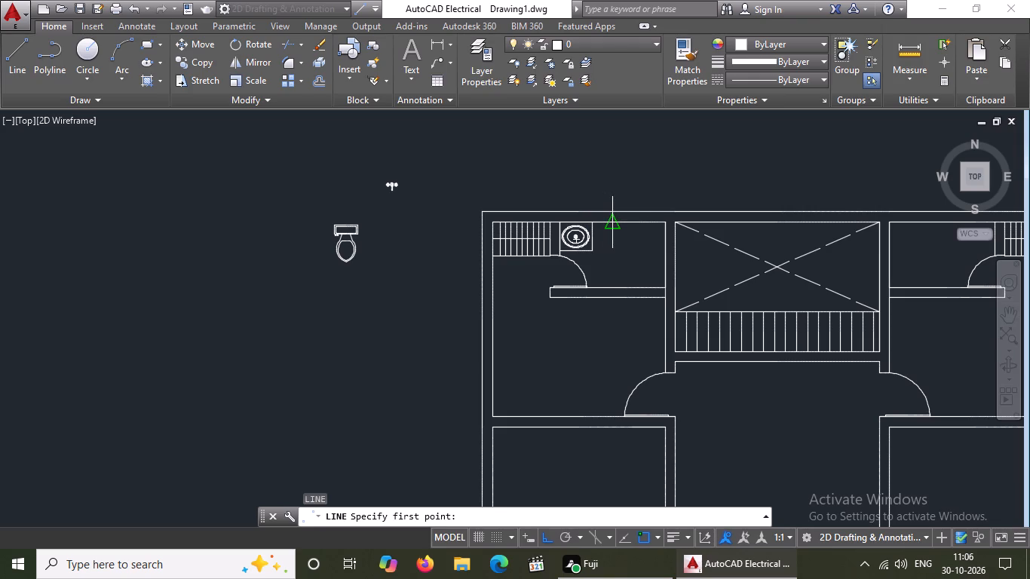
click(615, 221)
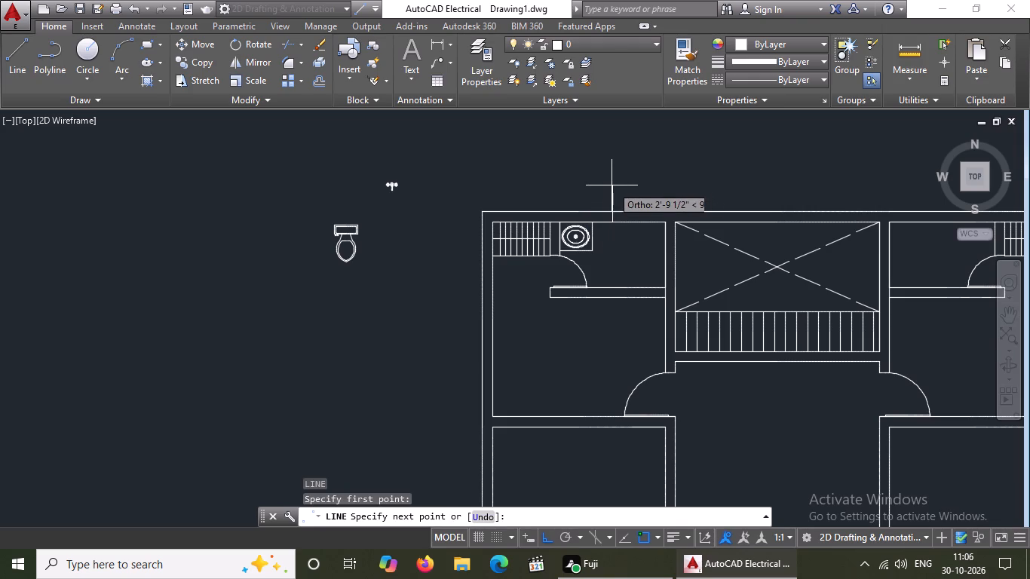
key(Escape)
Draw a 9" vertical line across the upper wall, starting from the midpoint of the inner wall line right of the jamb line.
key(l)
key(Return)
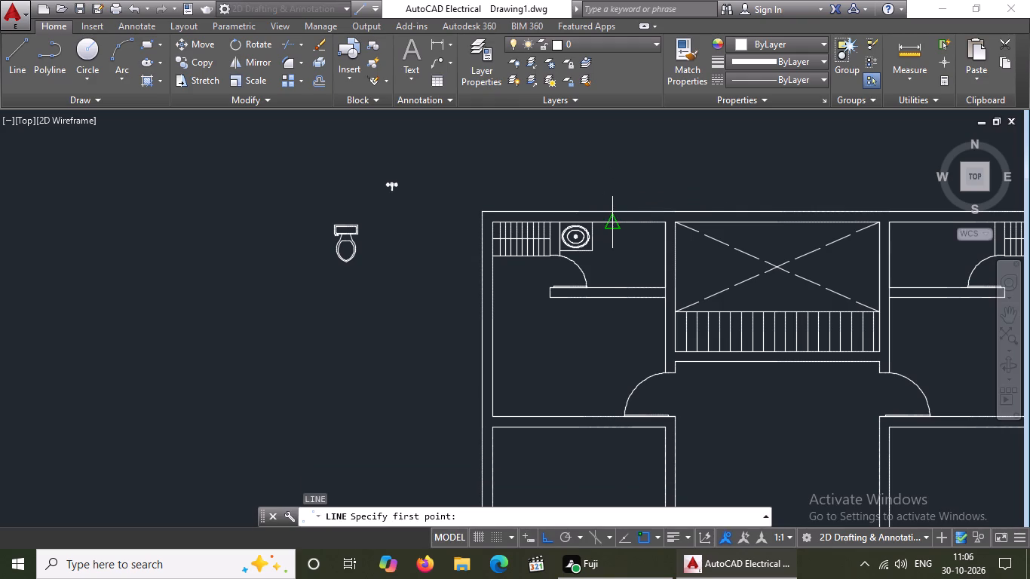
click(612, 222)
key(9)
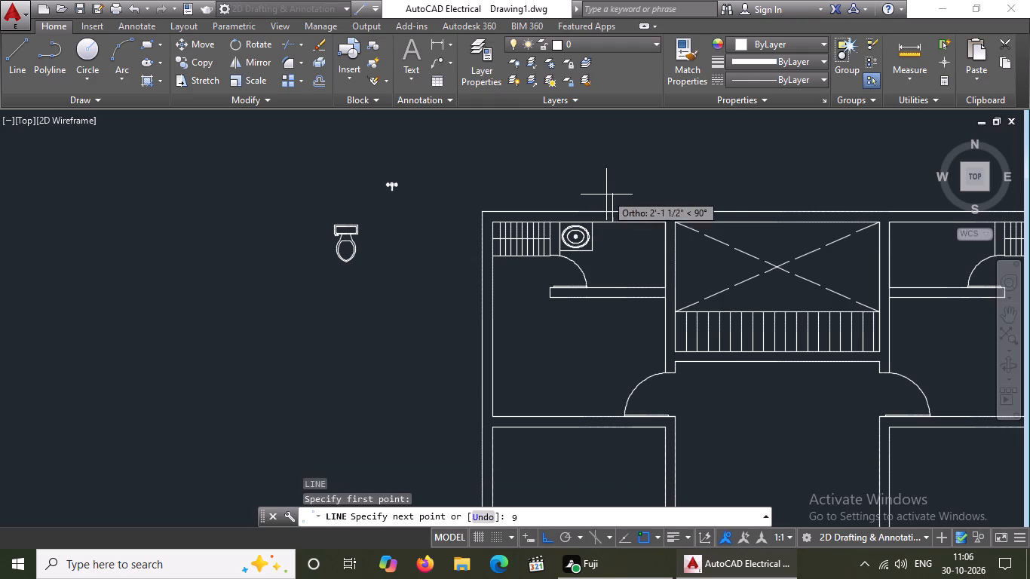
key(shift+quotedbl)
key(Return)
key(Return)
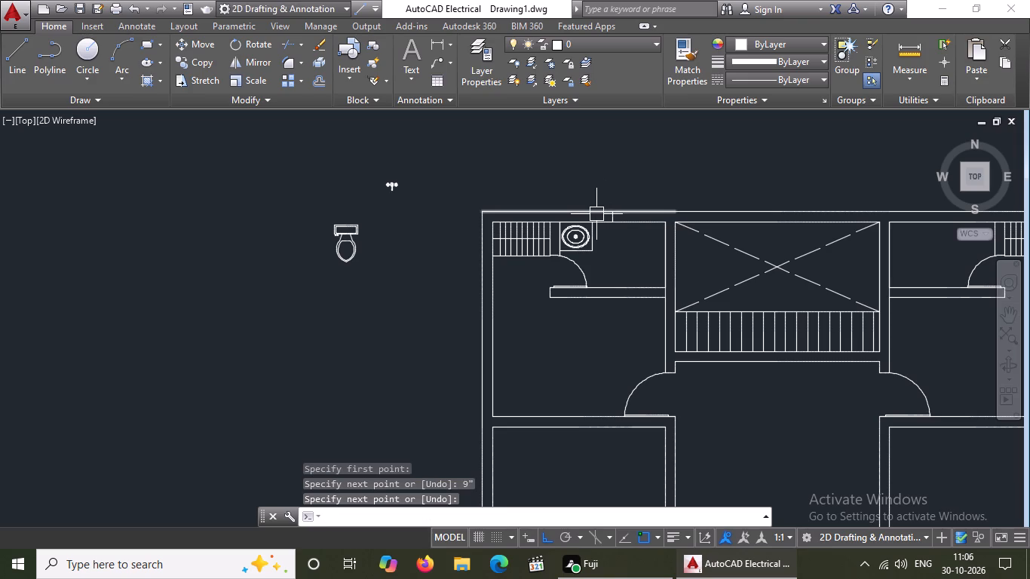
key(Escape)
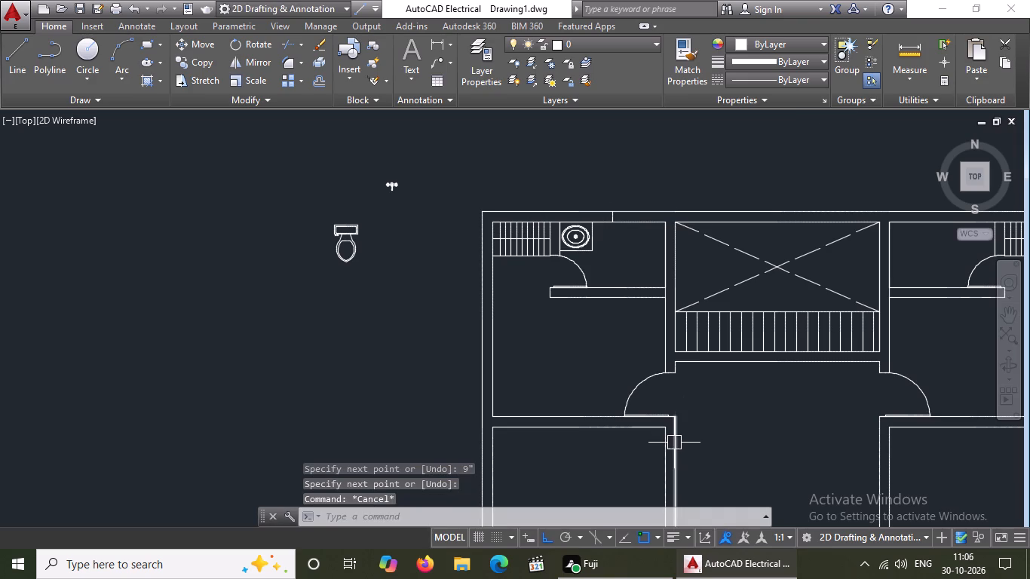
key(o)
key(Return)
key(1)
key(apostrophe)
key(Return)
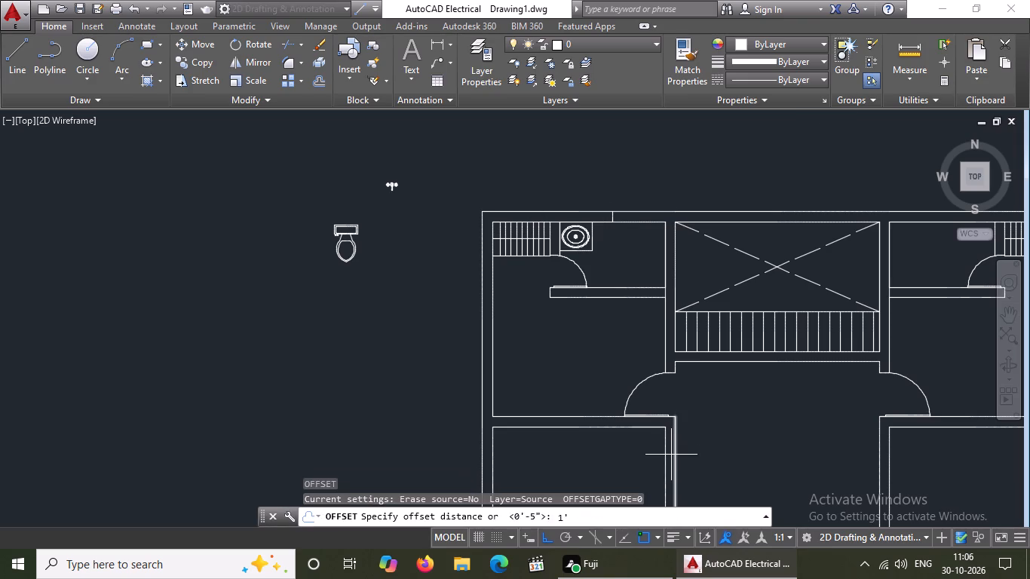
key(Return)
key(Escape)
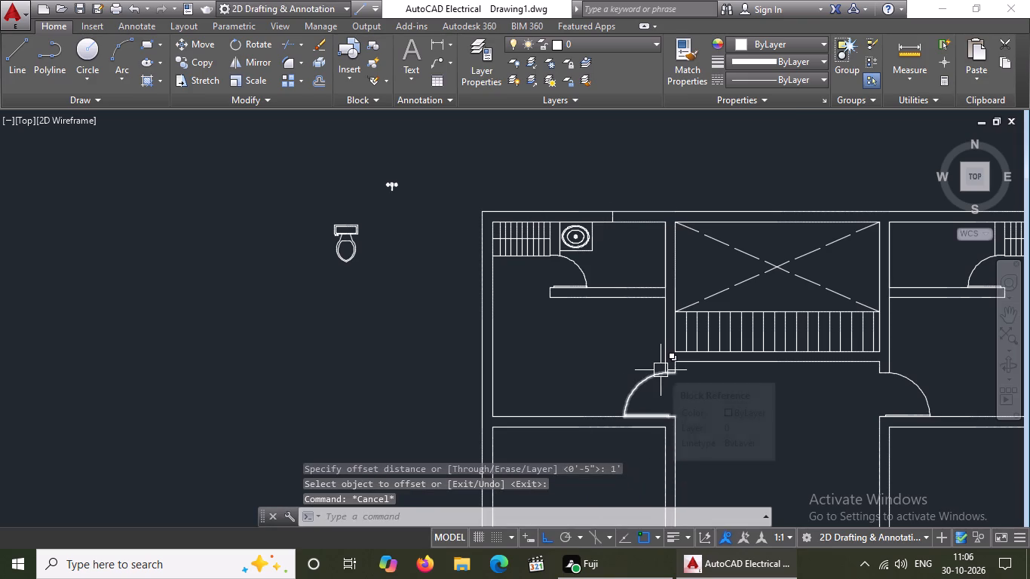
Offset the 9" vertical line in the upper wall by 1' to each side.
key(o)
key(Return)
key(1)
key(apostrophe)
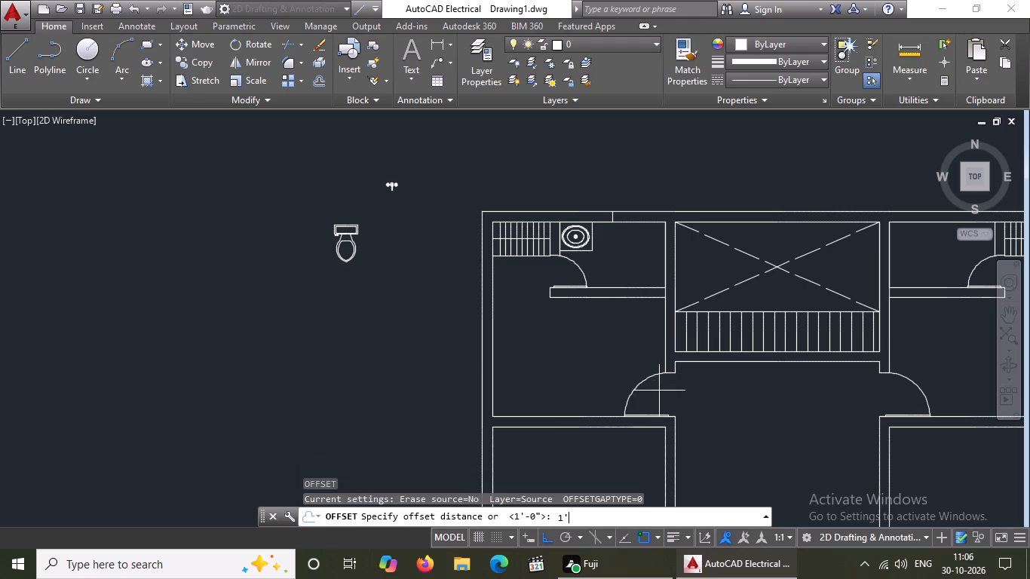
key(Return)
scroll(654, 246, up, 2)
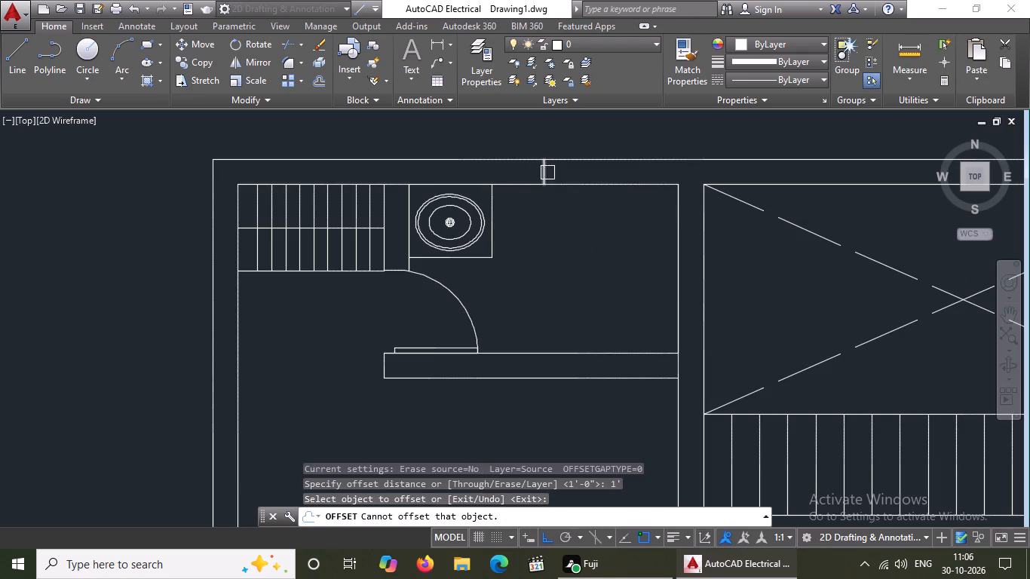
click(549, 172)
click(455, 166)
drag(543, 173, 555, 171)
click(631, 169)
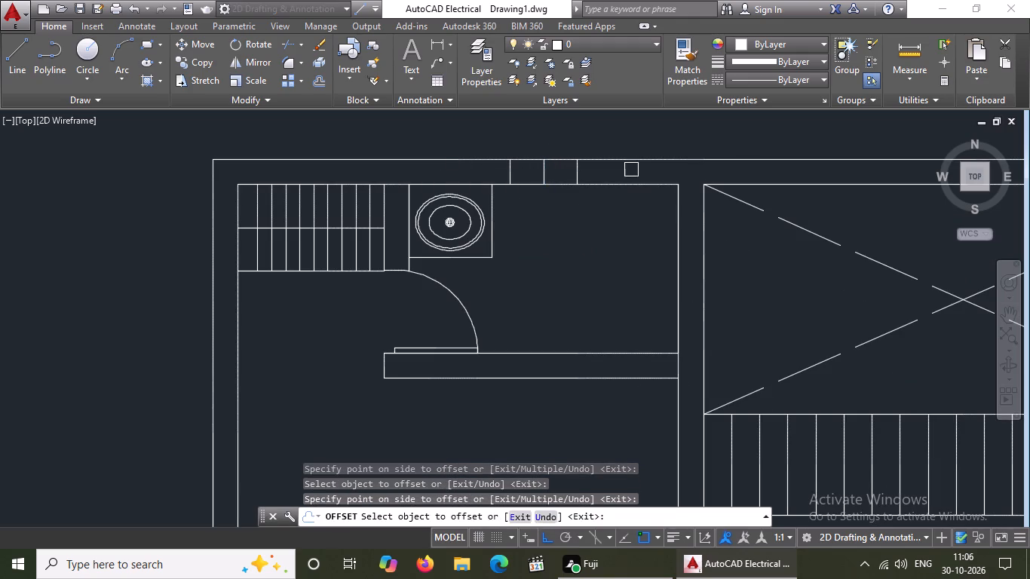
key(Escape)
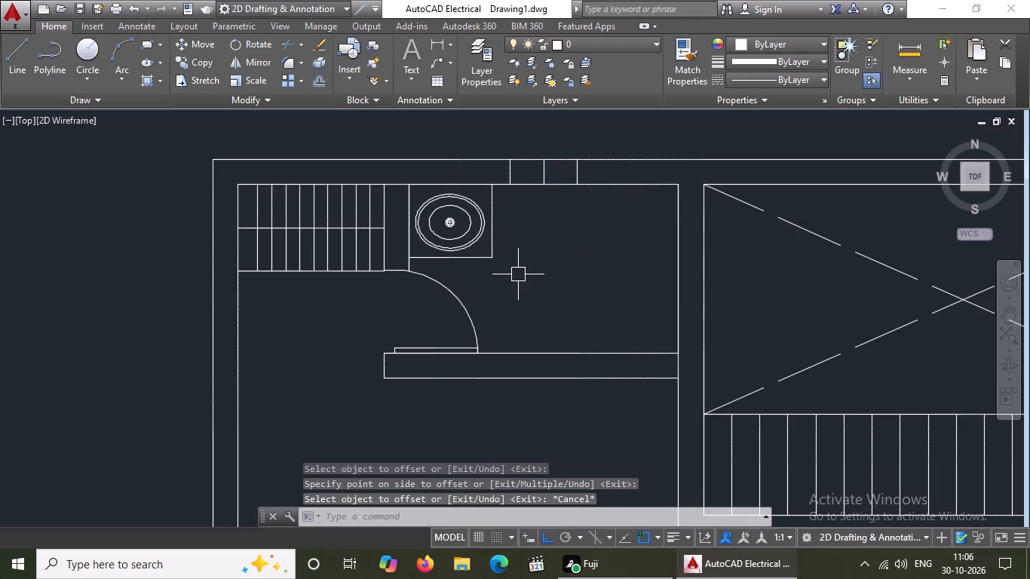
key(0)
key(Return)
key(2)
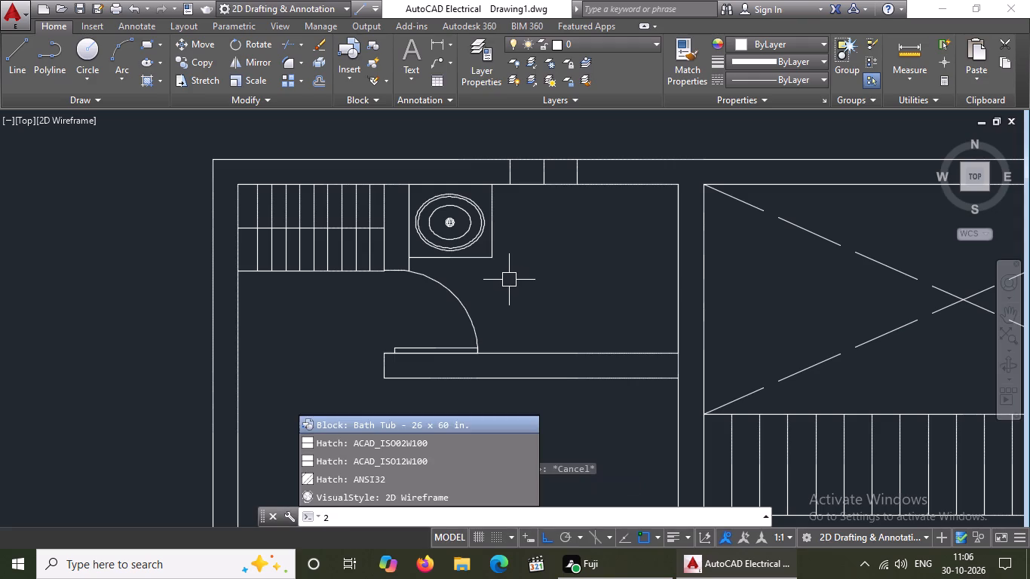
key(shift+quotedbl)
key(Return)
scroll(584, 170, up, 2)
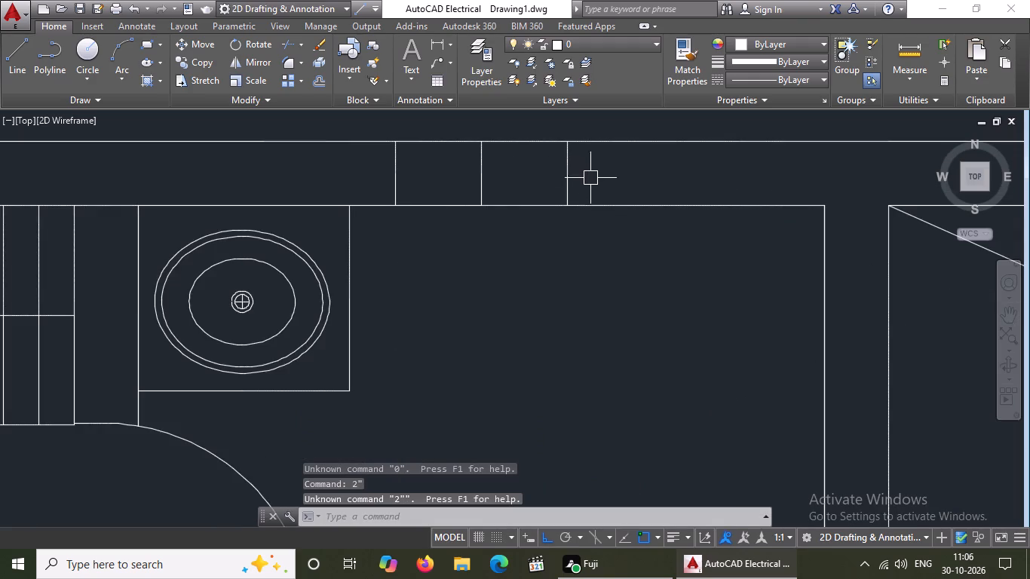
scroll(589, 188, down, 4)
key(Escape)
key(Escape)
Draw a horizontal line at mid-wall across the upper-wall opening, between the midpoints of its two outer vertical lines.
key(l)
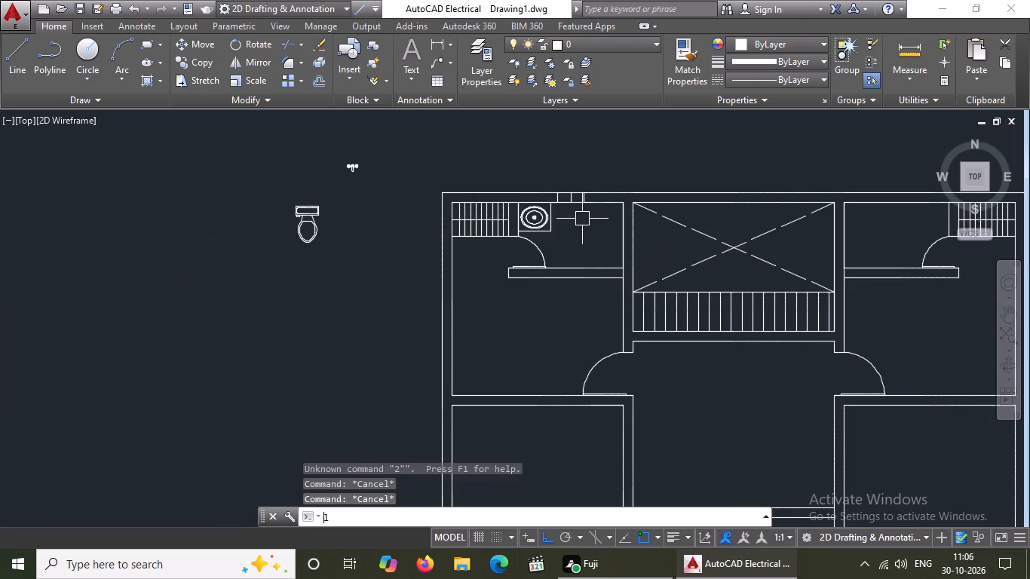
key(Return)
scroll(590, 182, up, 2)
scroll(540, 228, up, 2)
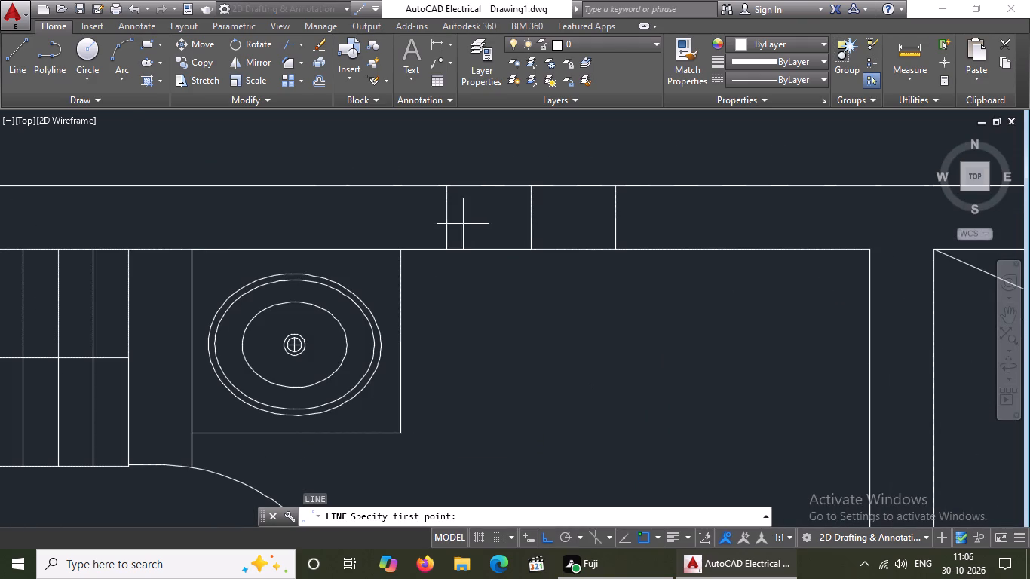
click(446, 217)
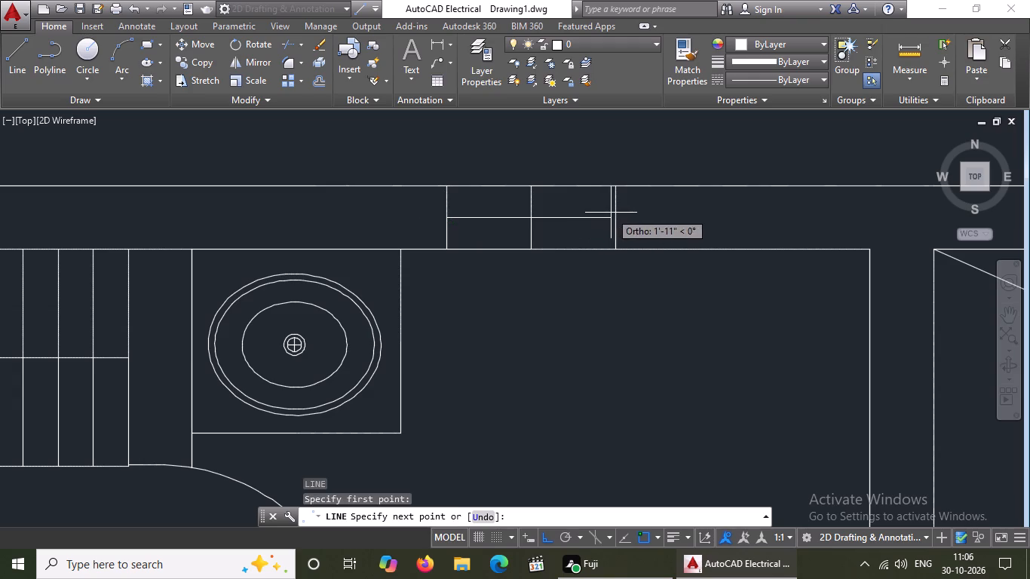
drag(617, 216, 630, 215)
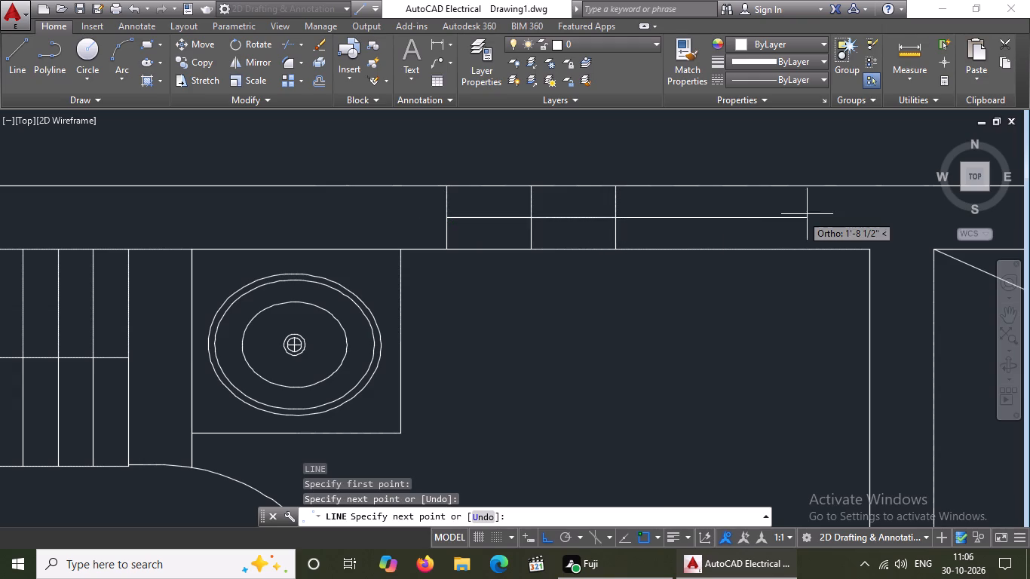
key(Escape)
Offset the two outer vertical lines of the upper-wall opening 2" outward.
key(o)
key(Return)
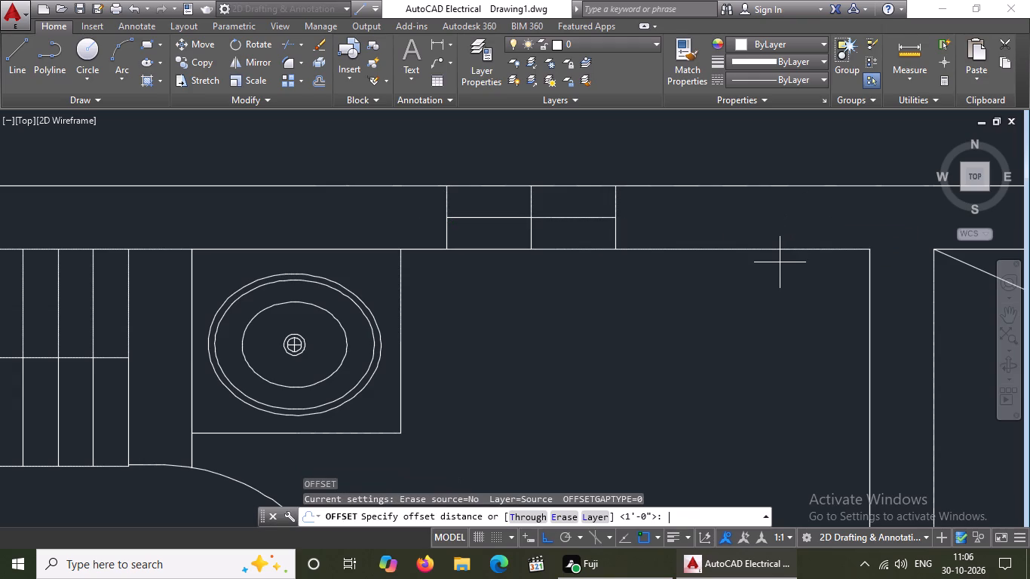
key(2)
key(shift+quotedbl)
key(Return)
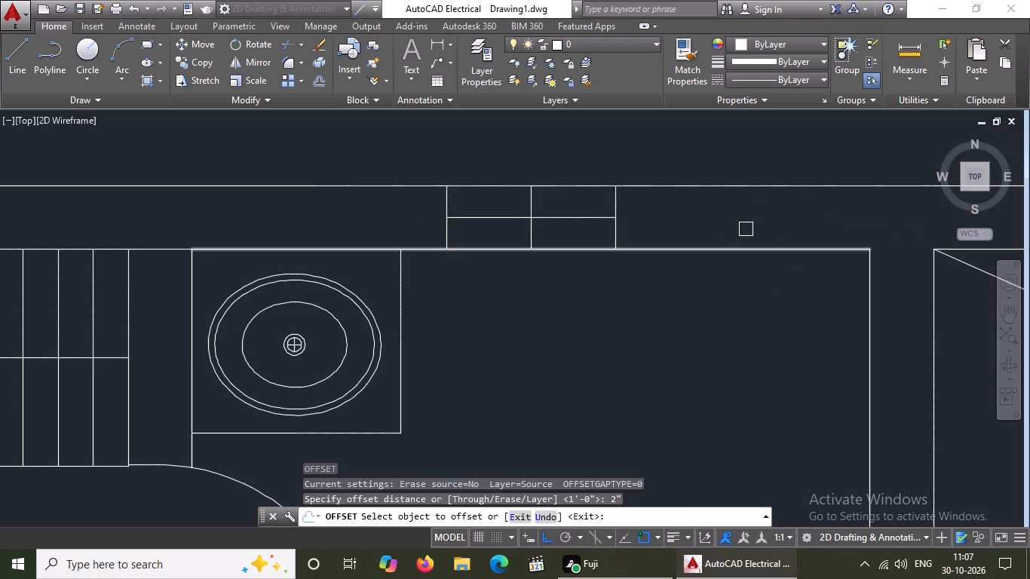
drag(618, 231, 642, 217)
click(726, 199)
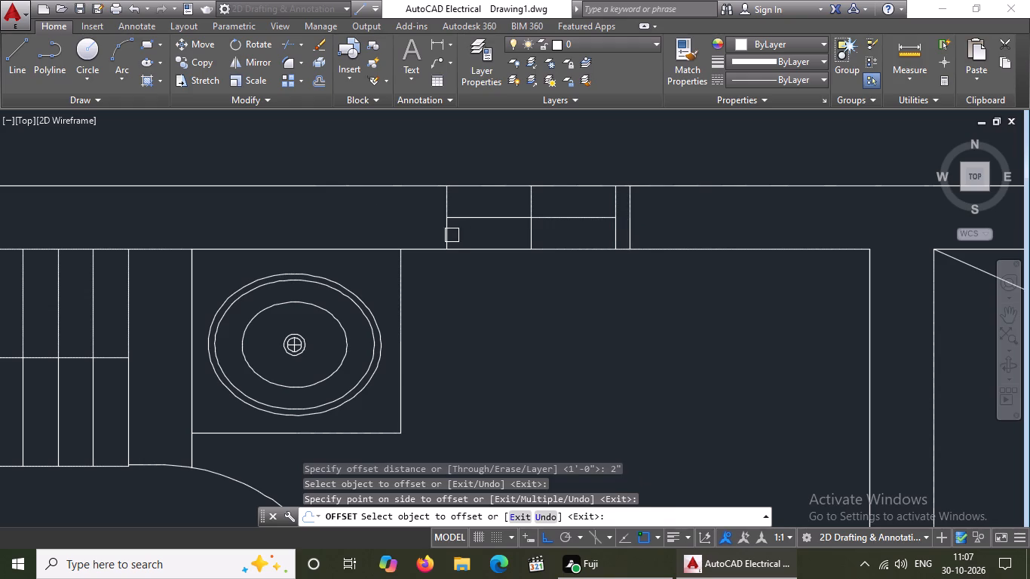
click(443, 235)
click(379, 228)
key(Escape)
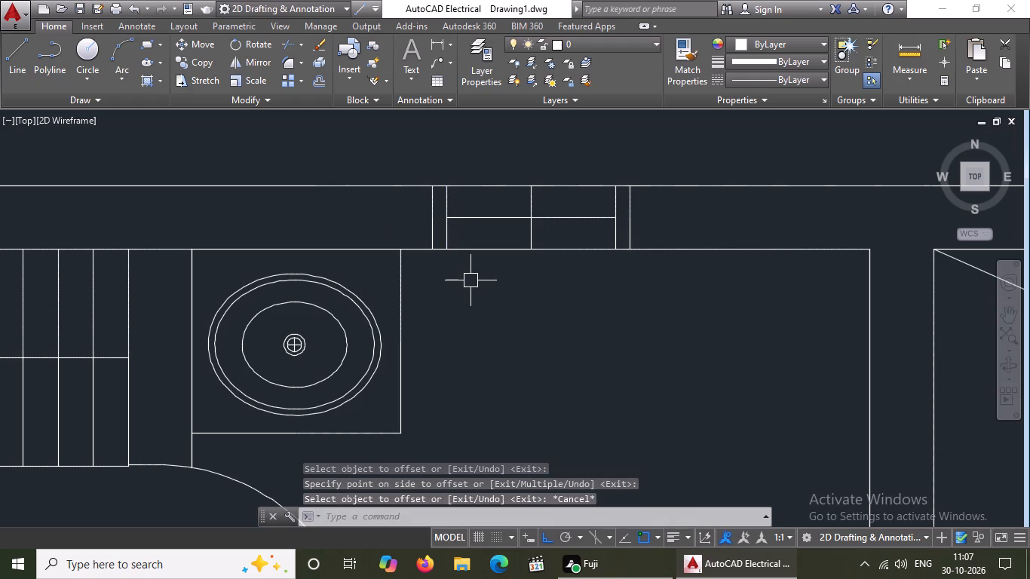
Offset the opening's horizontal mid-wall line 1" upward and 1" downward.
key(o)
key(Return)
key(1)
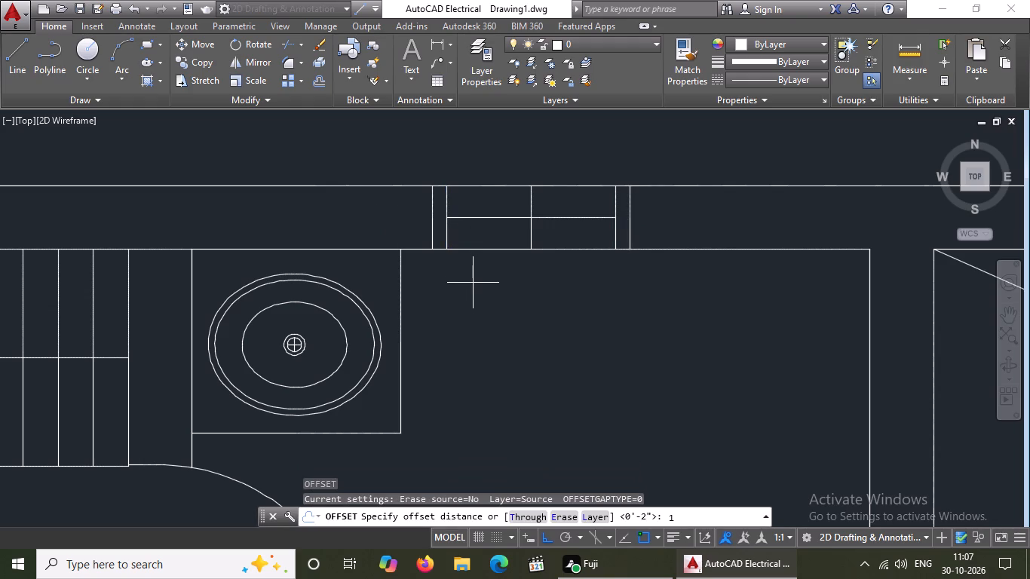
key(shift+quotedbl)
key(Return)
click(489, 219)
click(495, 185)
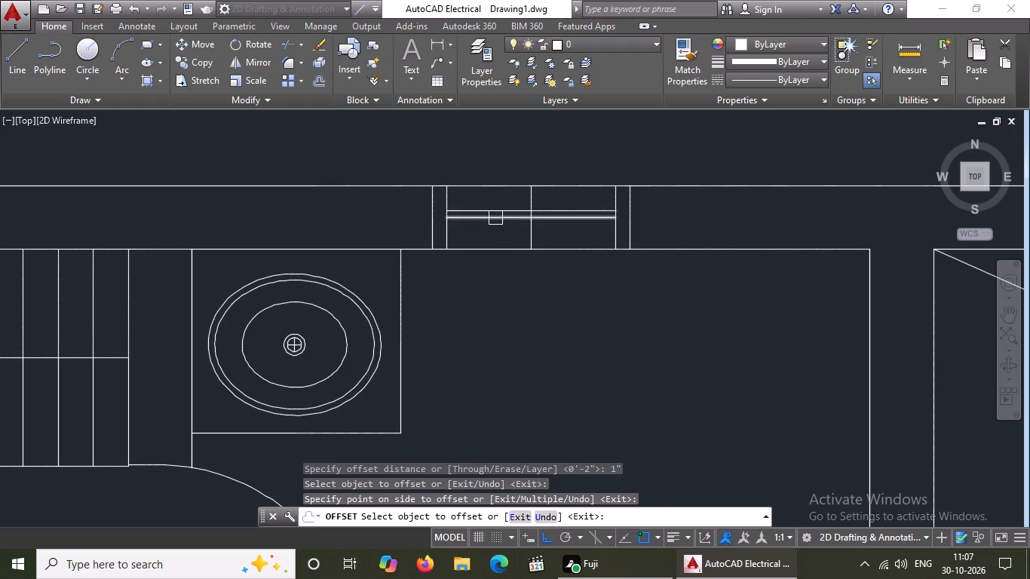
click(495, 218)
click(495, 240)
key(Escape)
Delete the original middle horizontal line, keeping the two 1" offsets in the opening.
scroll(526, 227, up, 2)
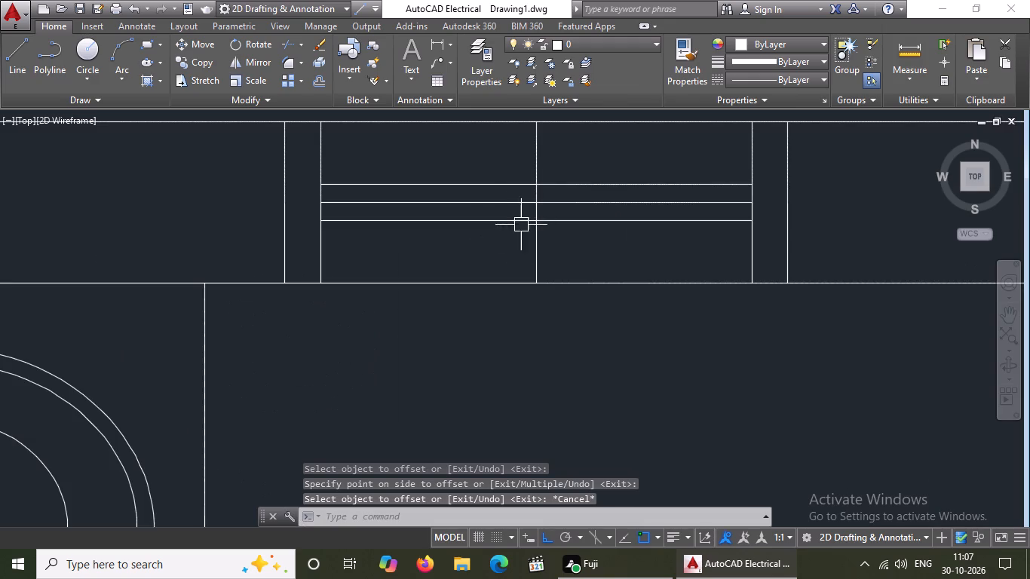
click(498, 205)
key(Delete)
scroll(497, 205, down, 4)
key(Escape)
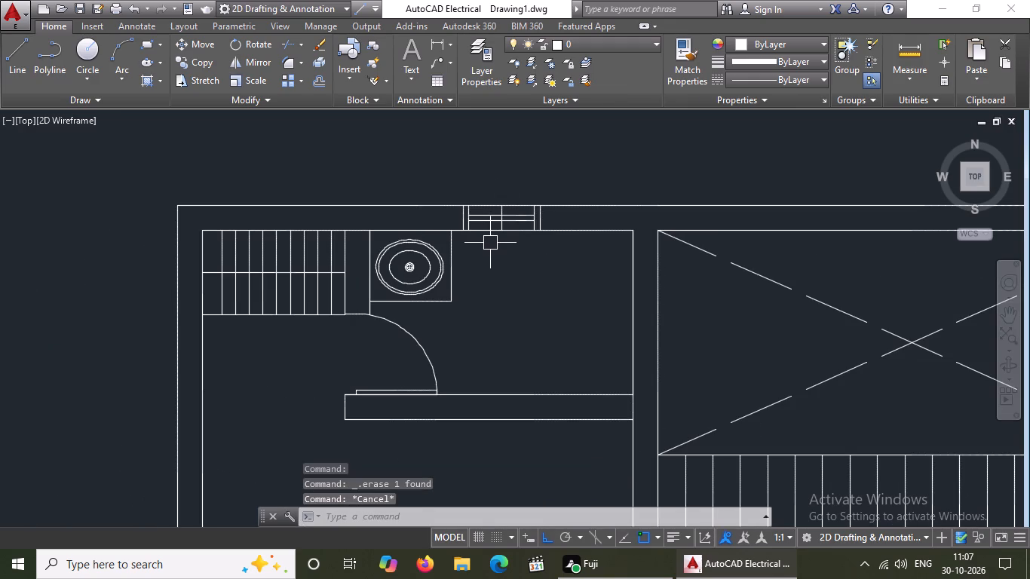
From the window's upper-left outer corner, draw a line 5" left along the wall and 1' up.
key(l)
key(Return)
scroll(488, 178, up, 1)
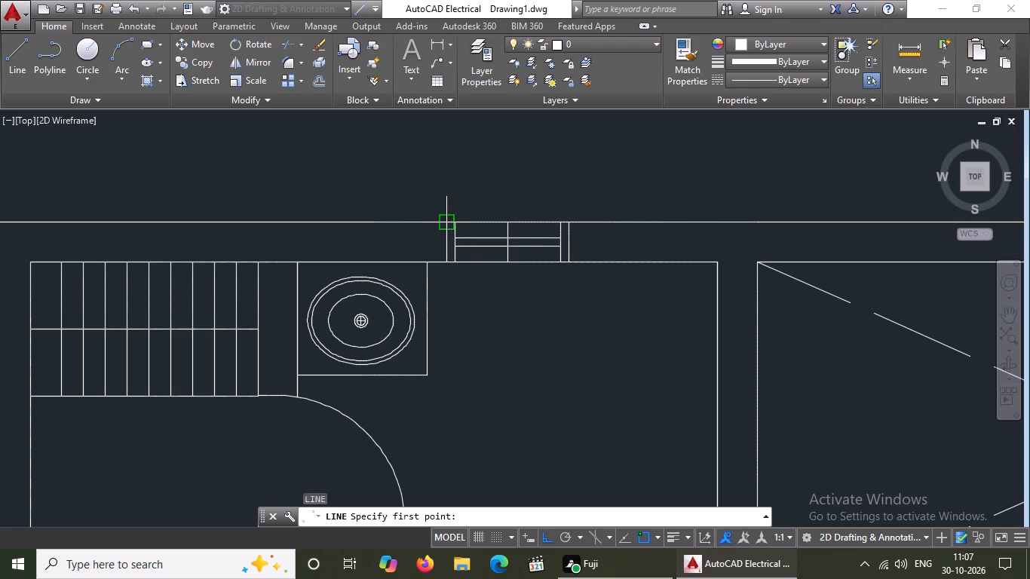
click(440, 224)
key(5)
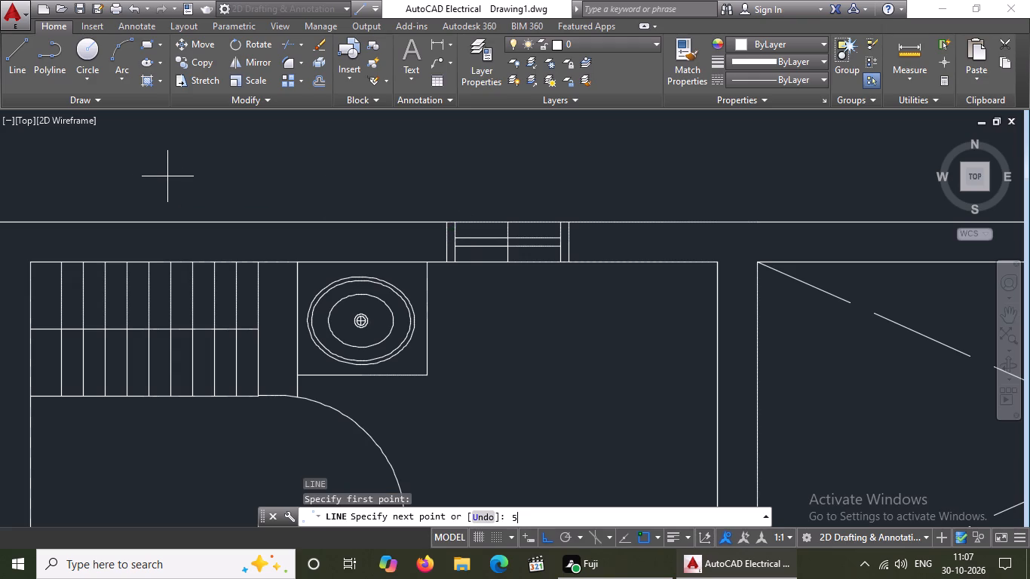
key(shift+quotedbl)
key(Return)
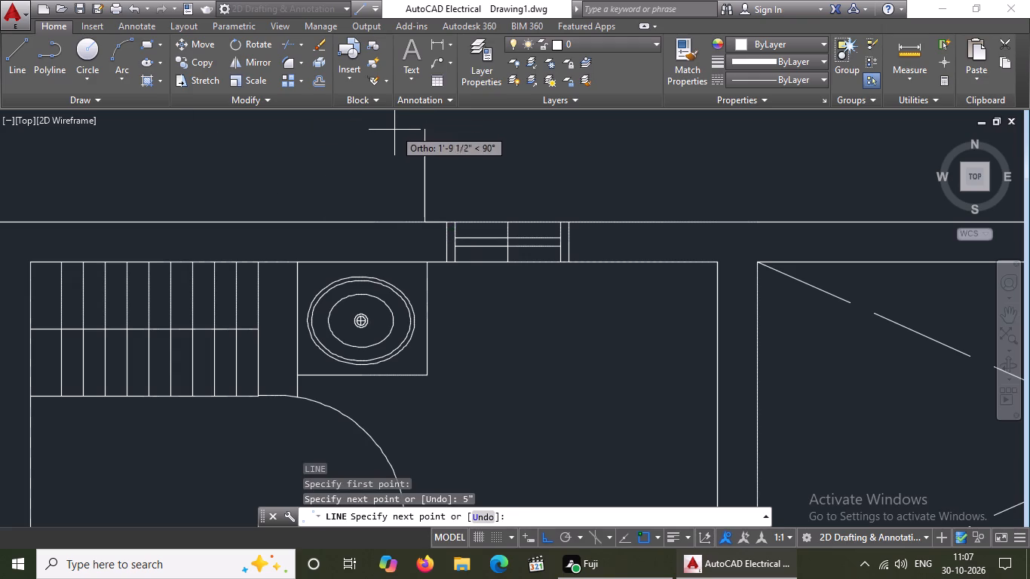
key(1)
key(apostrophe)
key(Return)
key(Return)
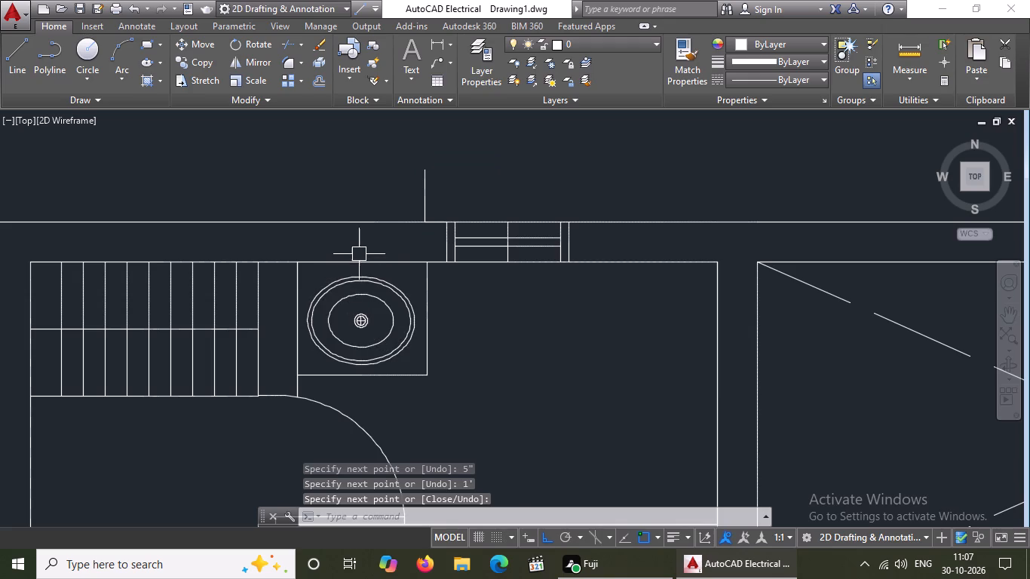
From the window's upper-right outer corner, draw lines 5" right, 1' up and across to the left vertical's top end.
key(l)
key(Return)
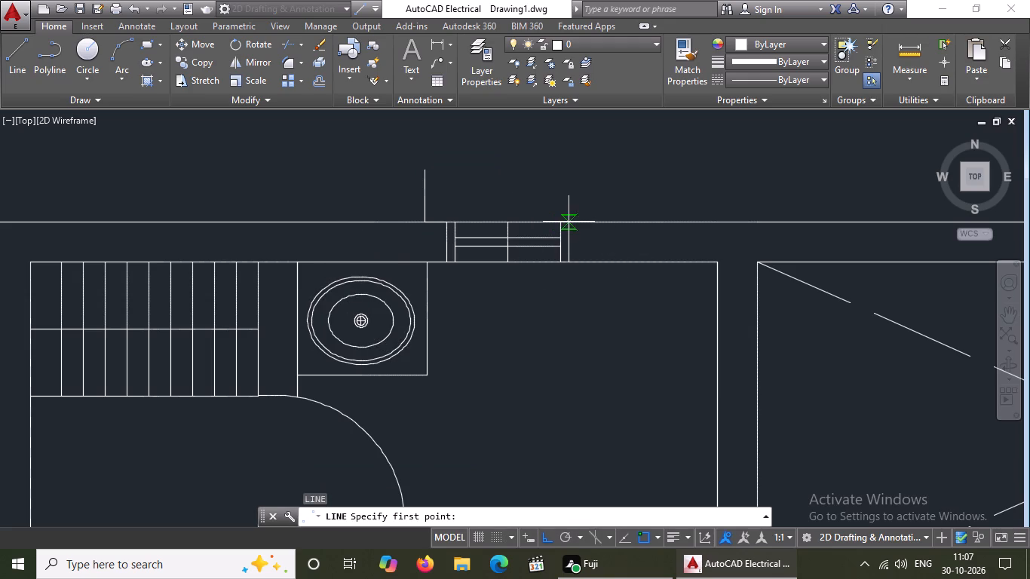
drag(569, 222, 581, 222)
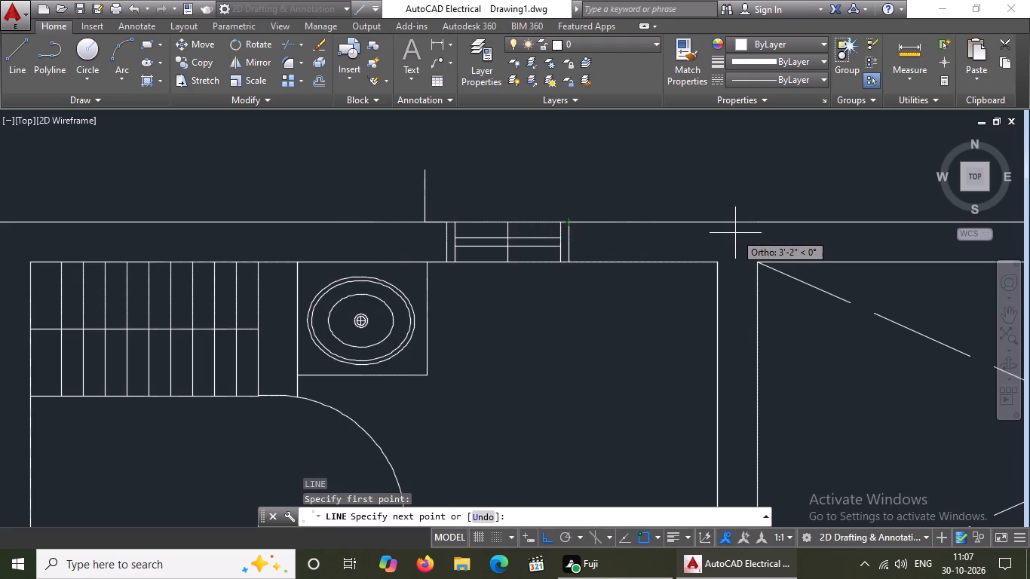
key(5)
key(shift+quotedbl)
key(Return)
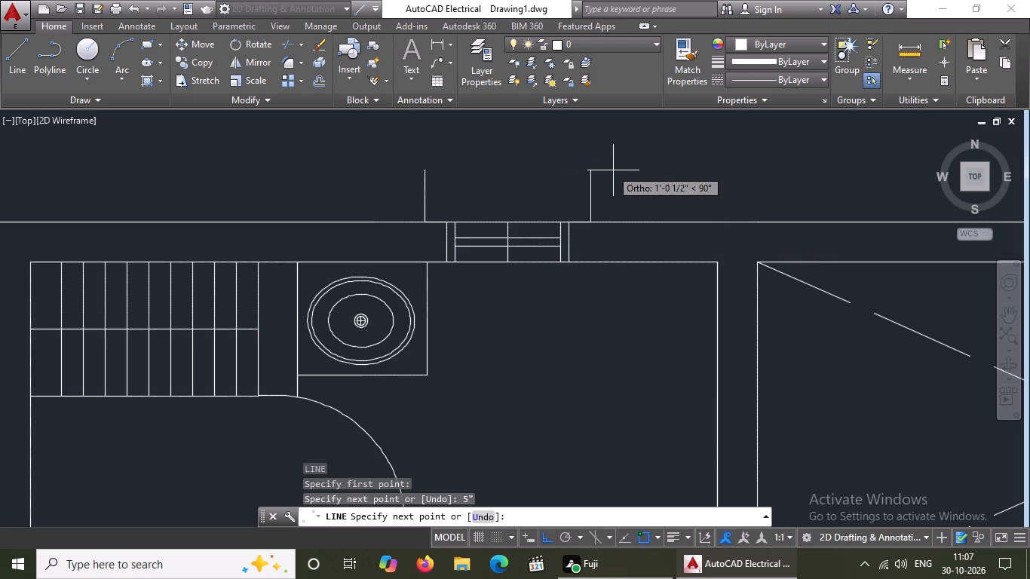
key(1)
key(apostrophe)
key(Return)
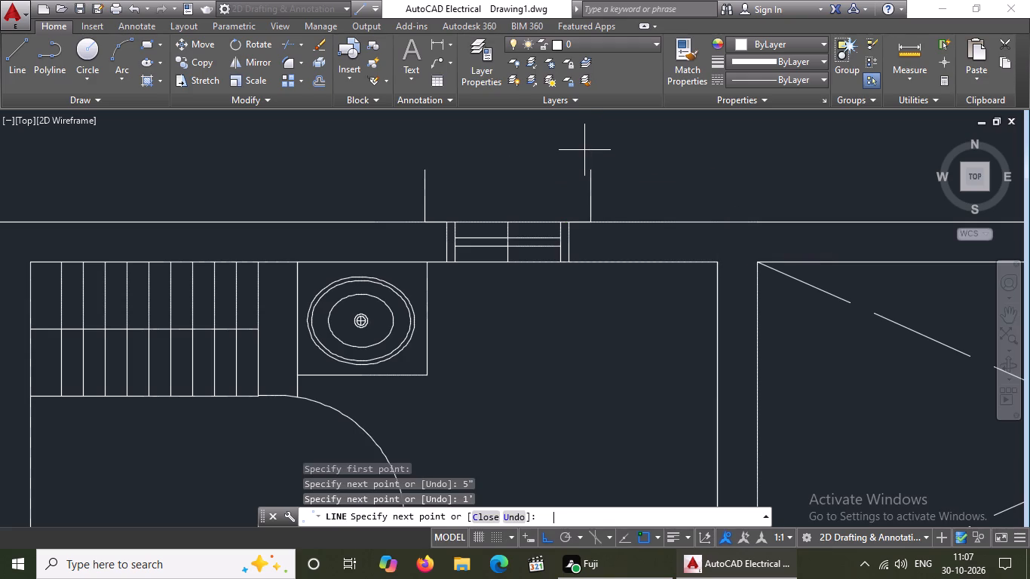
click(425, 171)
key(Escape)
Change the linetype of the outline projecting above the window to the dashed ACAD_ISO02W100.
click(373, 142)
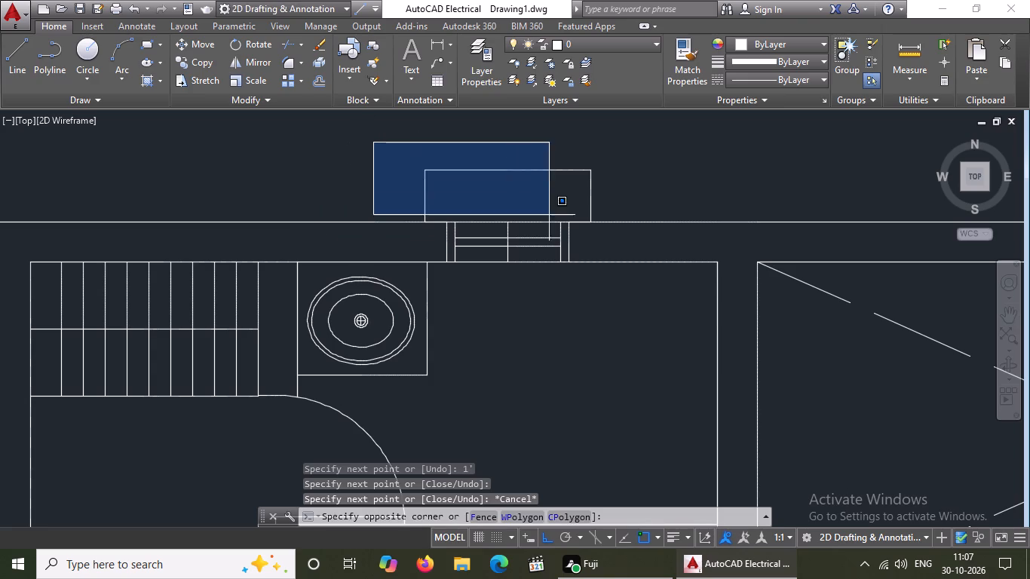
click(611, 232)
click(765, 75)
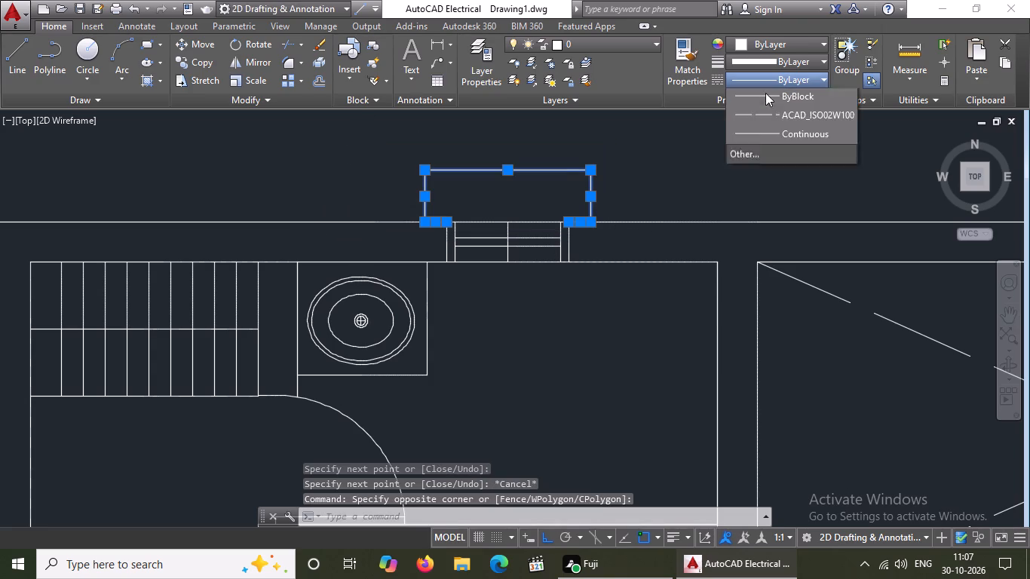
click(760, 134)
key(Escape)
Move the toilet by its tank grip, with Ortho off, onto the bathroom's upper inner wall line at the window's centre.
scroll(432, 235, down, 3)
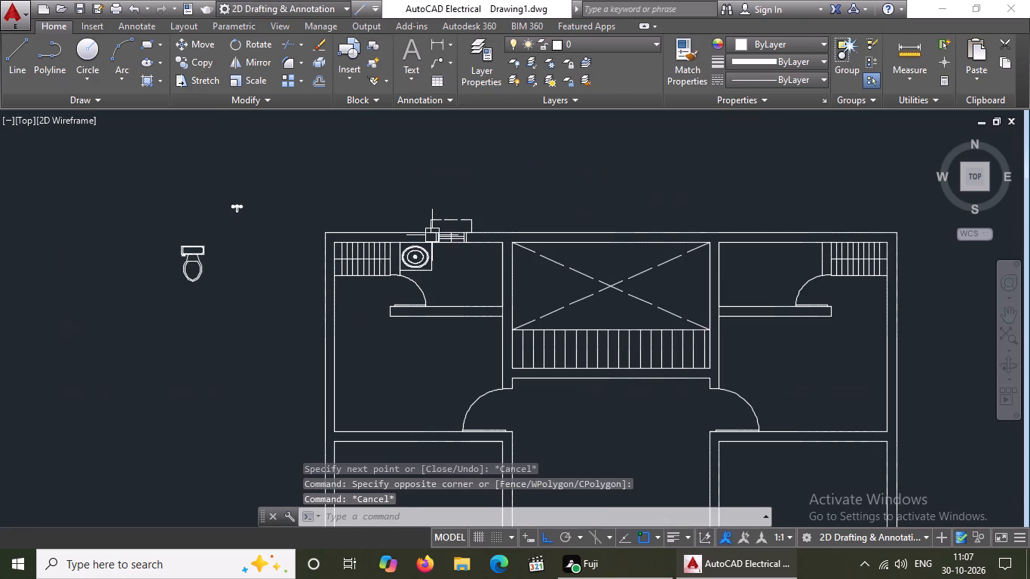
click(195, 256)
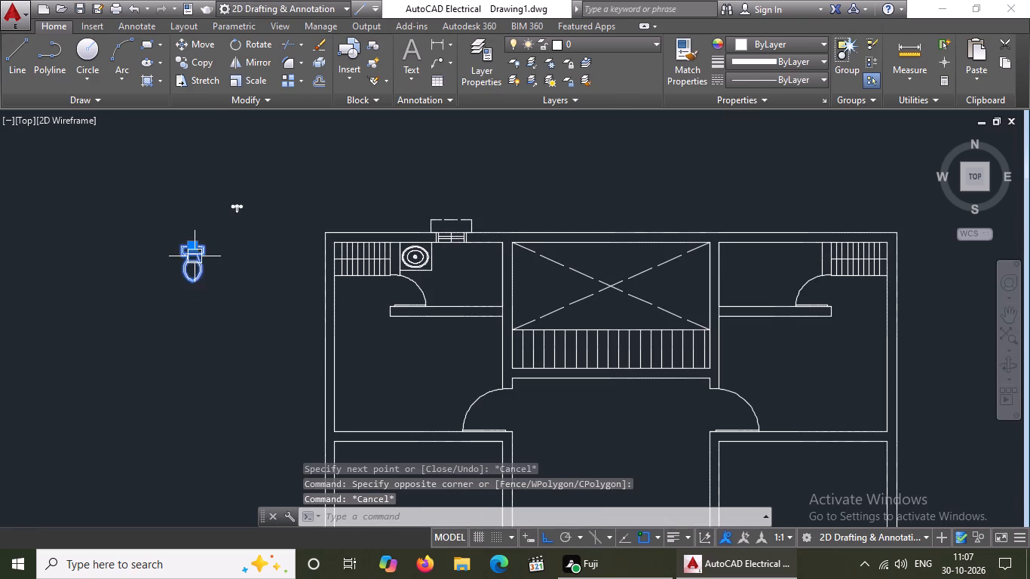
scroll(196, 249, up, 2)
drag(187, 244, 195, 242)
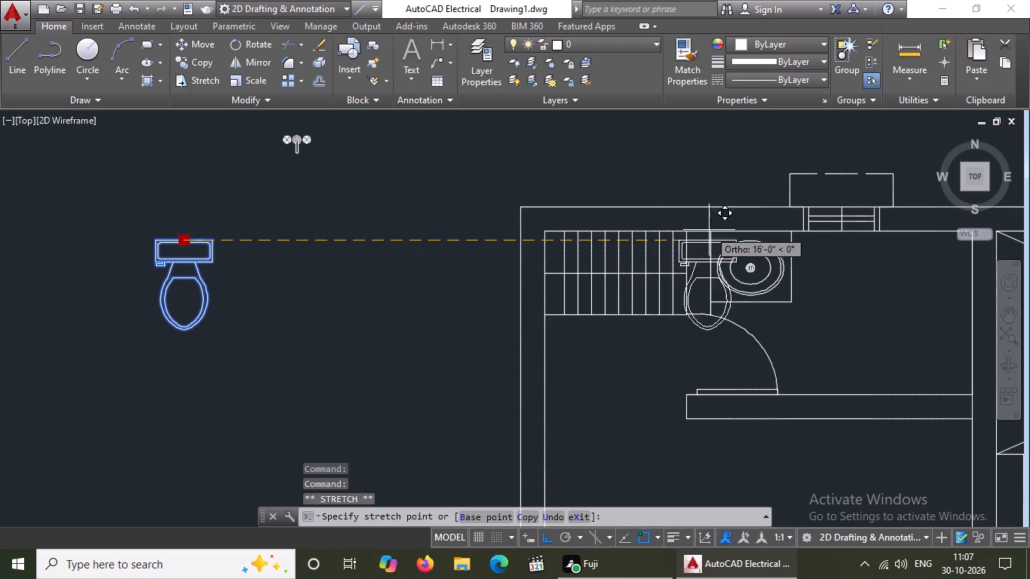
scroll(840, 247, up, 3)
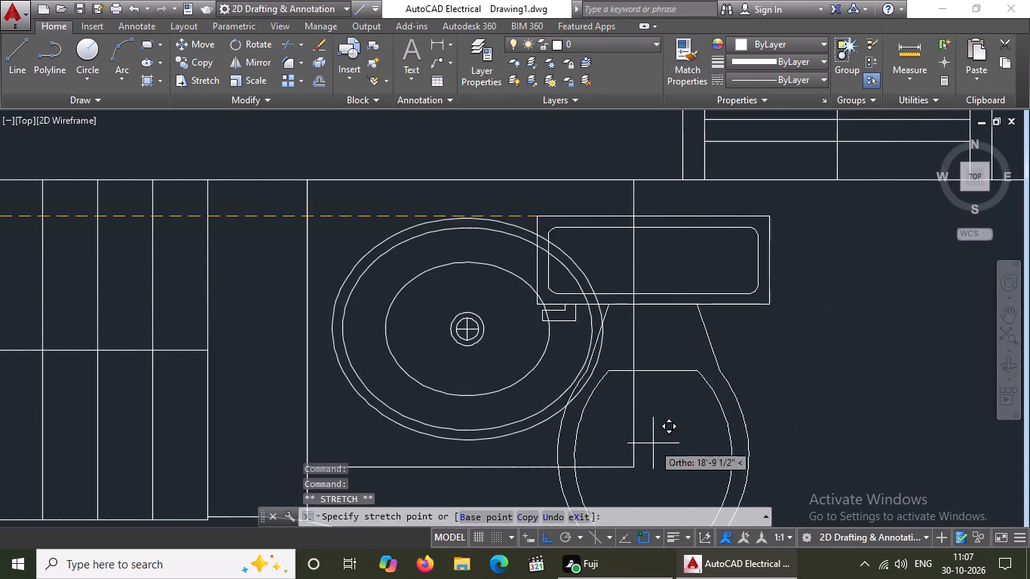
click(549, 535)
scroll(633, 359, down, 1)
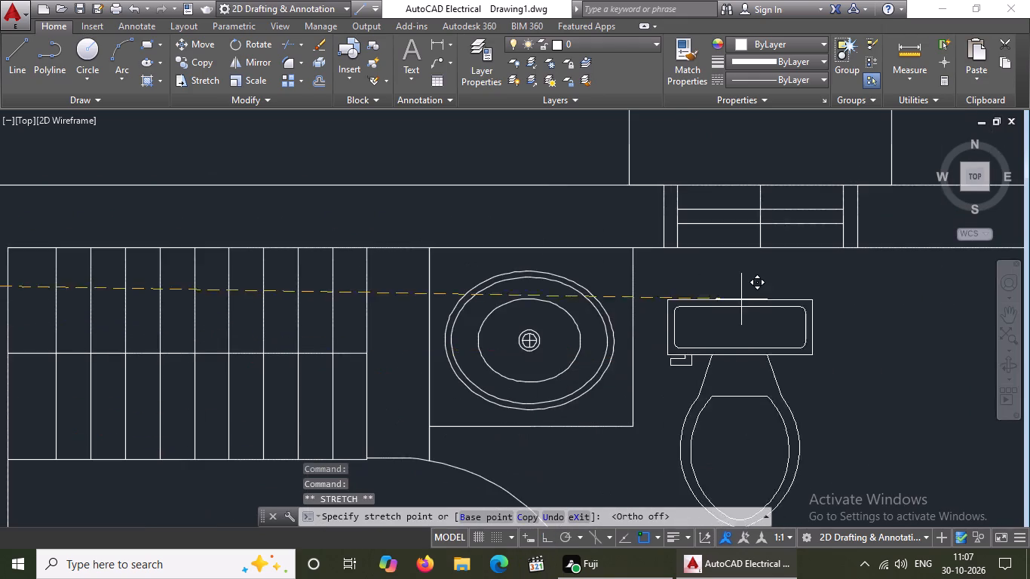
scroll(742, 281, up, 2)
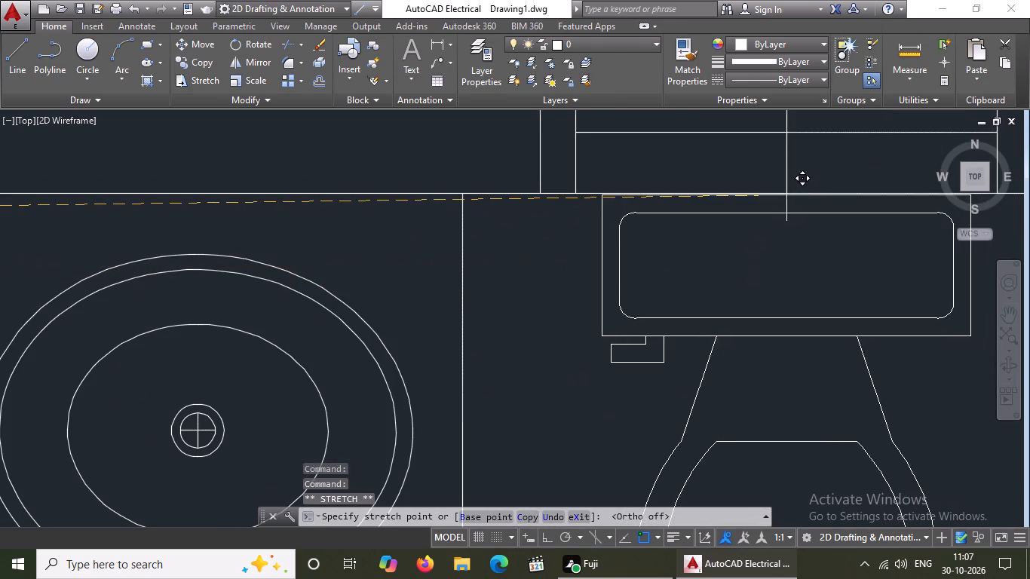
scroll(786, 190, down, 4)
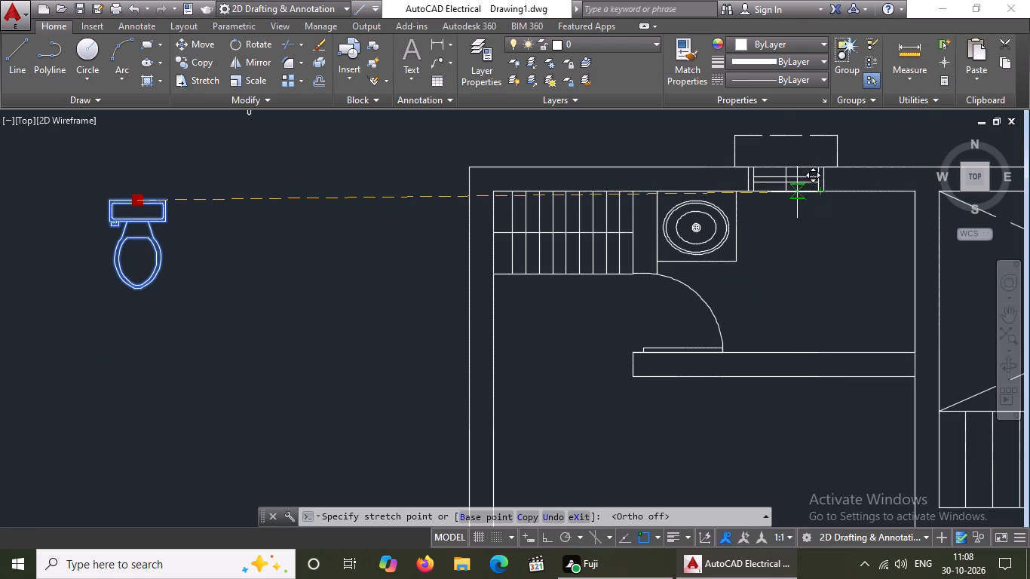
scroll(785, 193, up, 2)
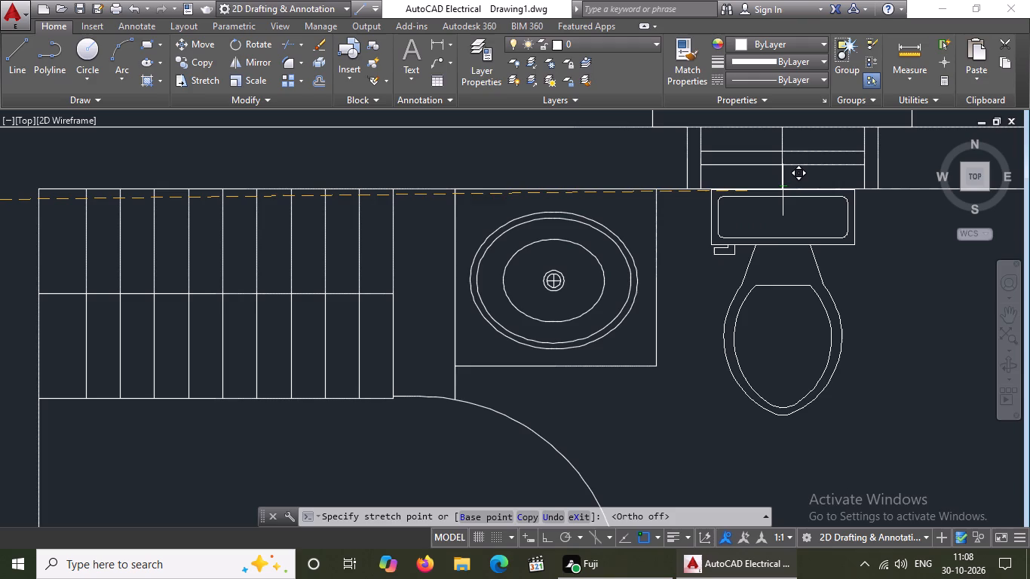
drag(783, 189, 783, 196)
scroll(779, 222, down, 4)
key(Escape)
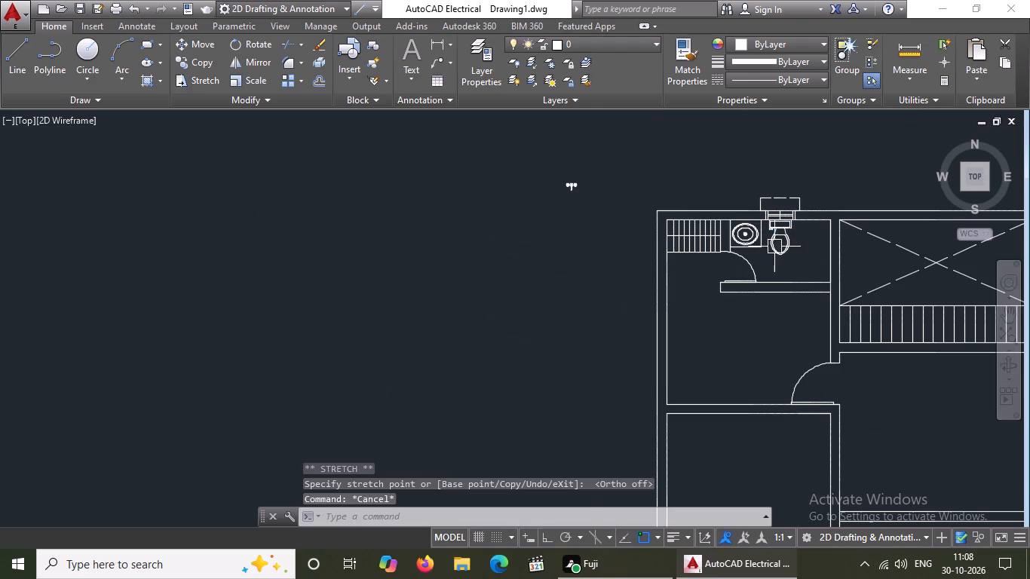
Move the bathroom faucet by its grip against the left bathroom's upper inner wall, between the toilet and the side wall.
click(569, 188)
click(569, 177)
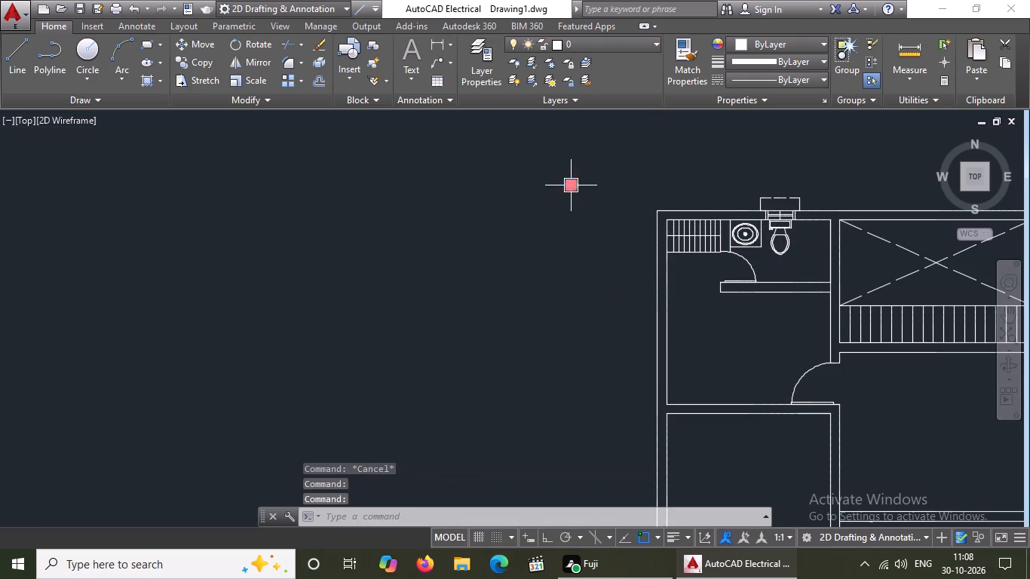
click(572, 182)
scroll(572, 185, down, 3)
scroll(700, 206, up, 6)
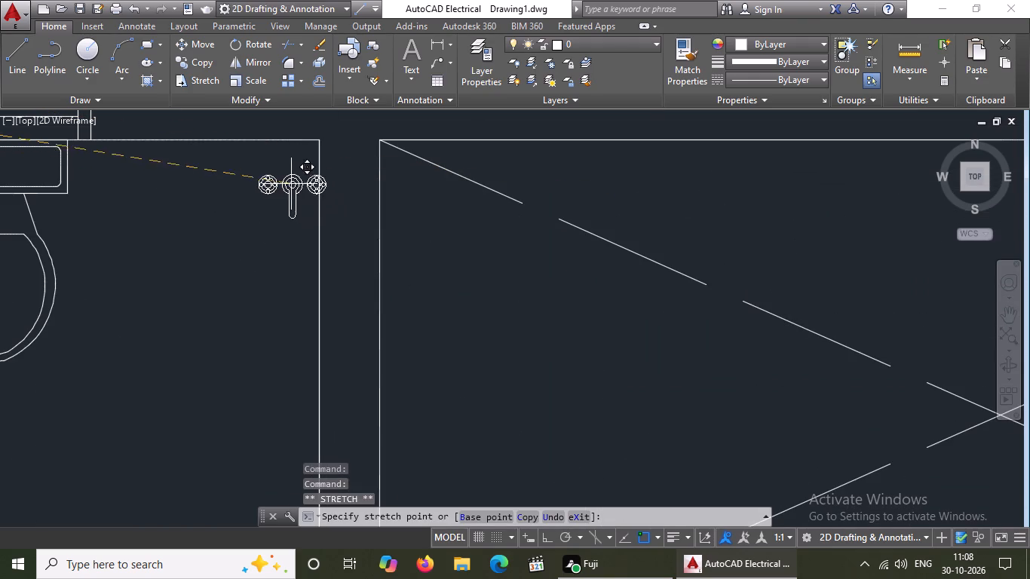
scroll(290, 183, down, 3)
scroll(269, 179, up, 2)
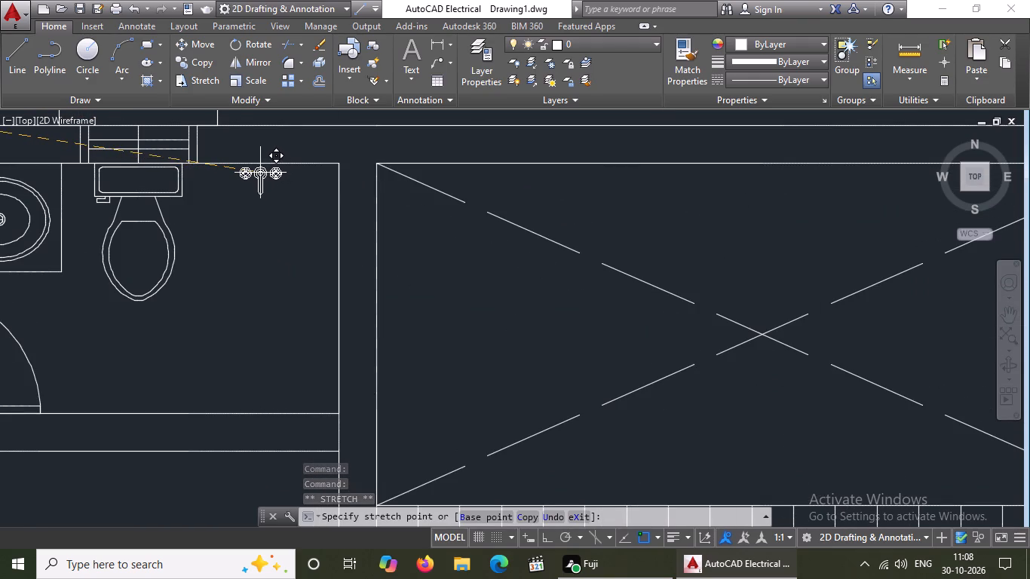
click(259, 171)
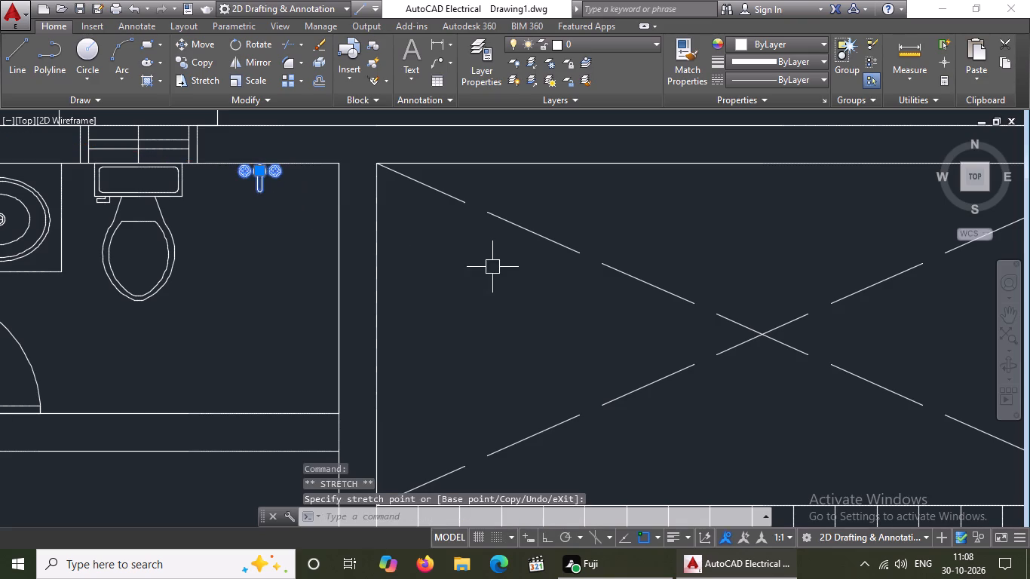
scroll(497, 268, down, 4)
key(Escape)
Copy the oval sink from the left bathroom into the matching spot of the right bathroom, beside the hatched cupboard.
scroll(512, 286, up, 1)
scroll(573, 252, up, 1)
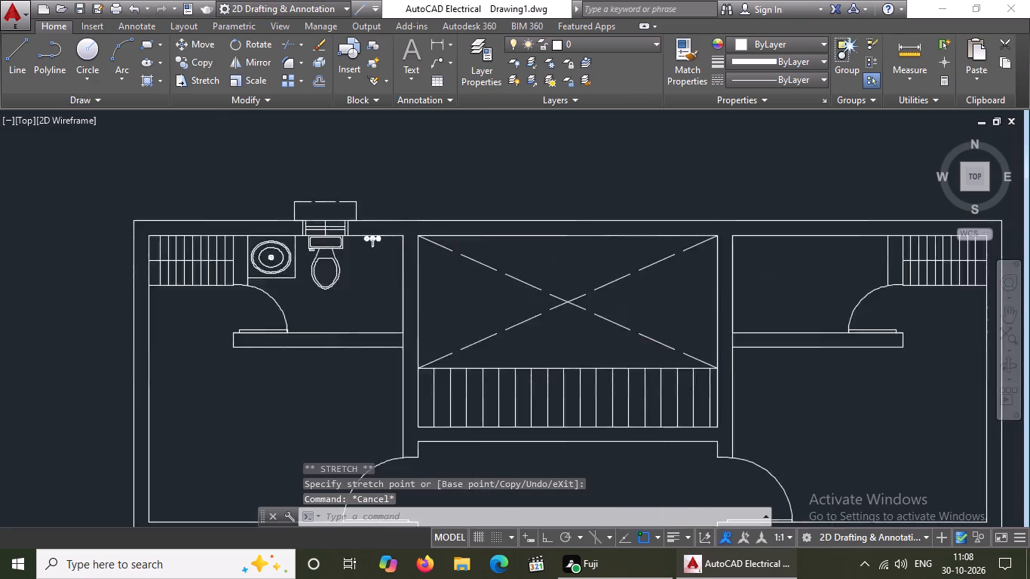
scroll(573, 252, up, 1)
scroll(564, 247, down, 2)
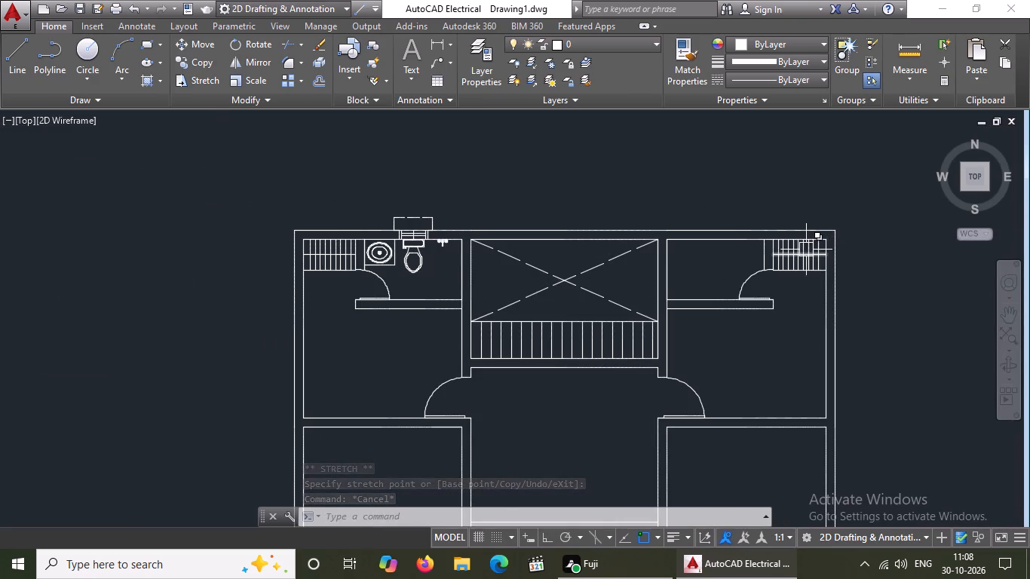
scroll(805, 250, up, 2)
scroll(755, 250, down, 3)
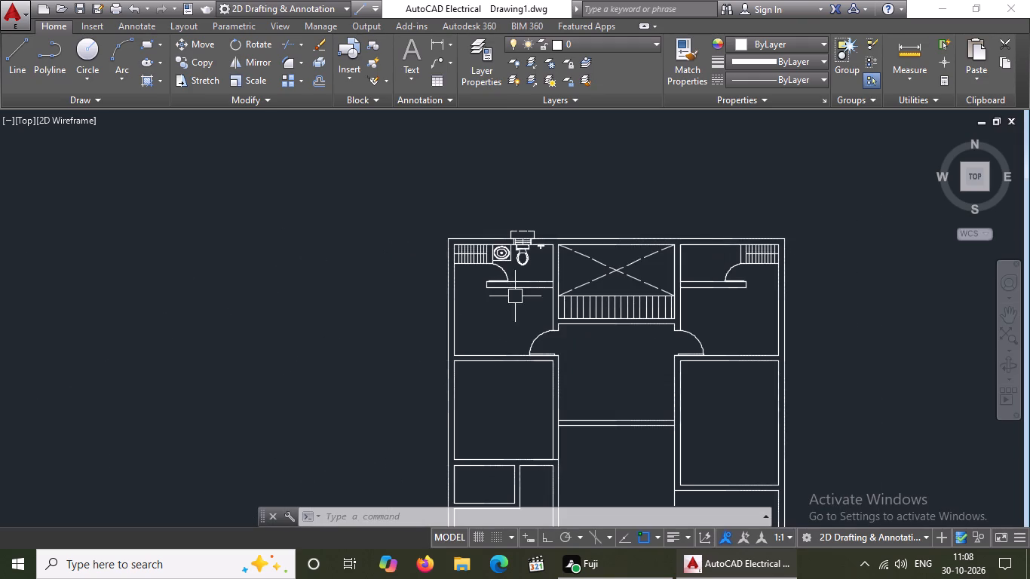
scroll(502, 293, up, 5)
scroll(477, 345, down, 4)
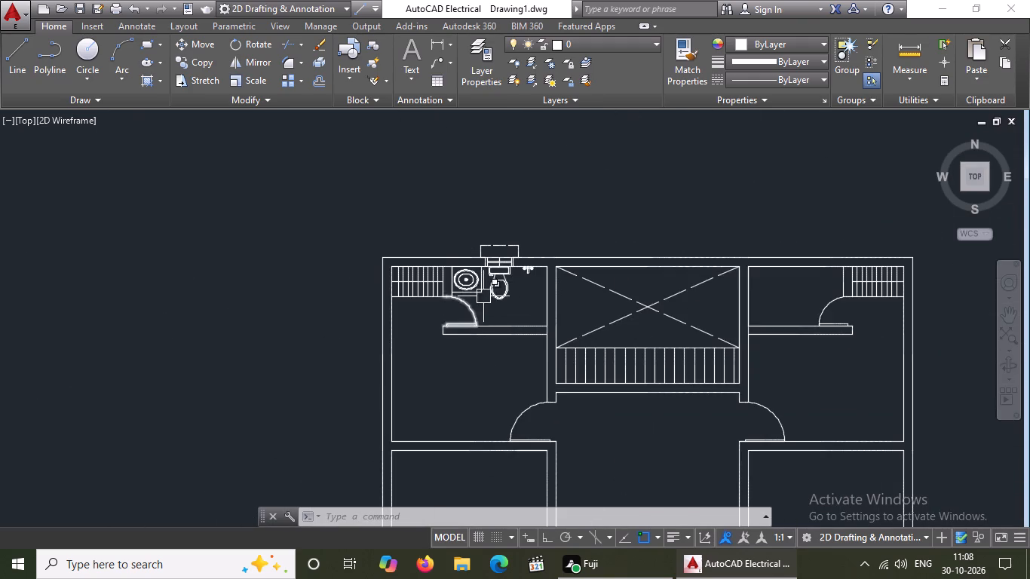
scroll(483, 296, up, 2)
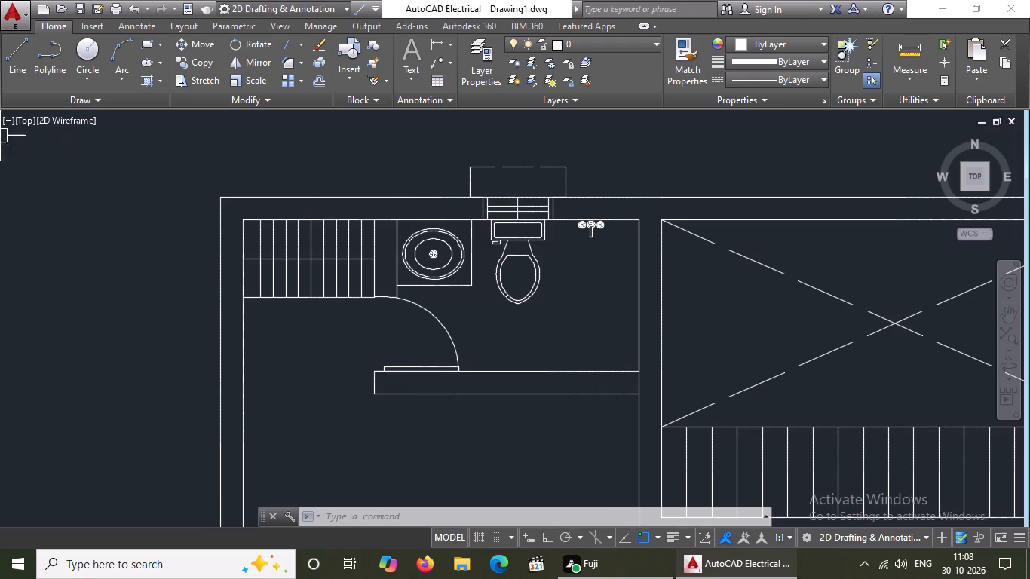
click(420, 255)
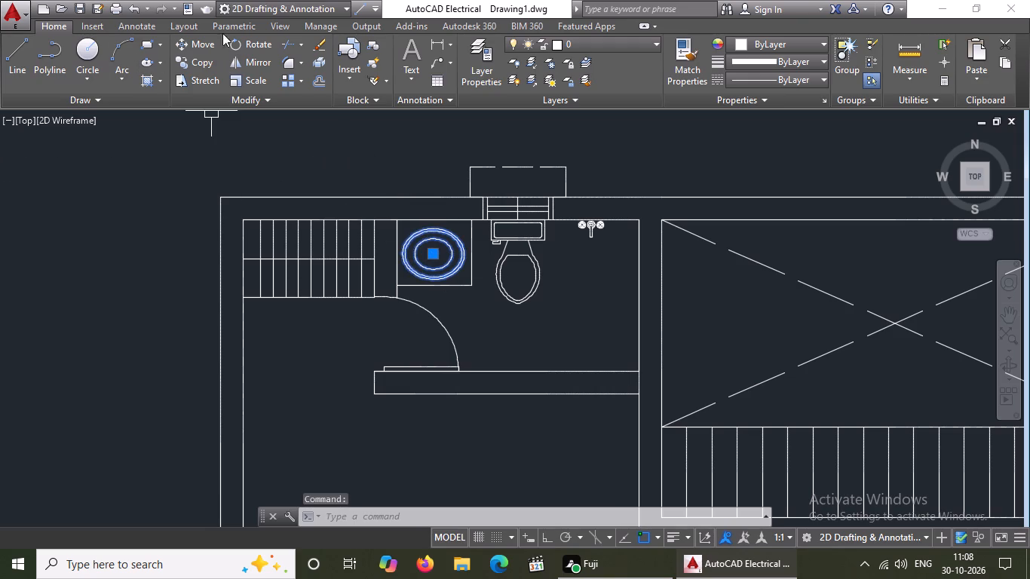
click(189, 60)
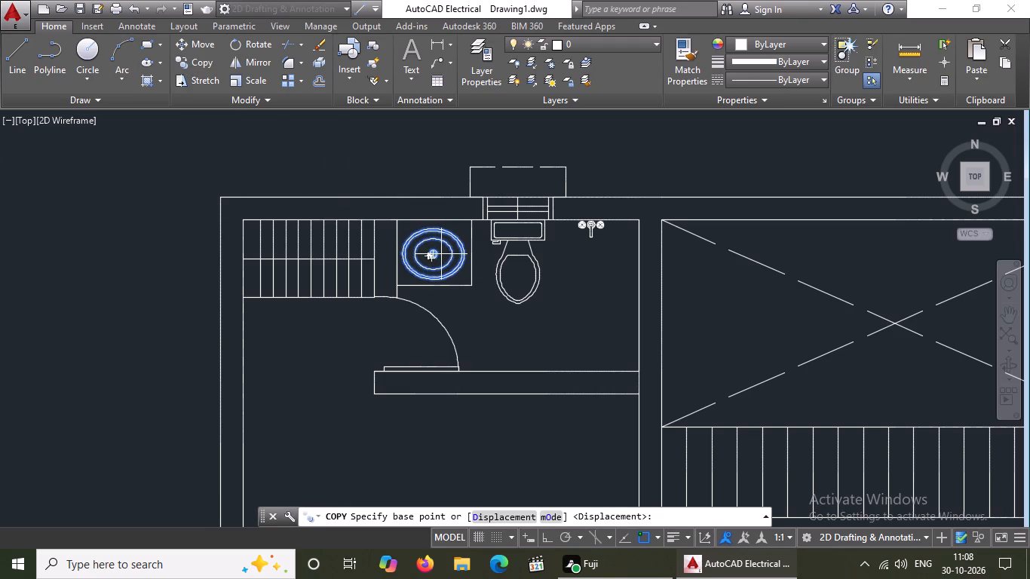
click(431, 254)
scroll(431, 251, down, 5)
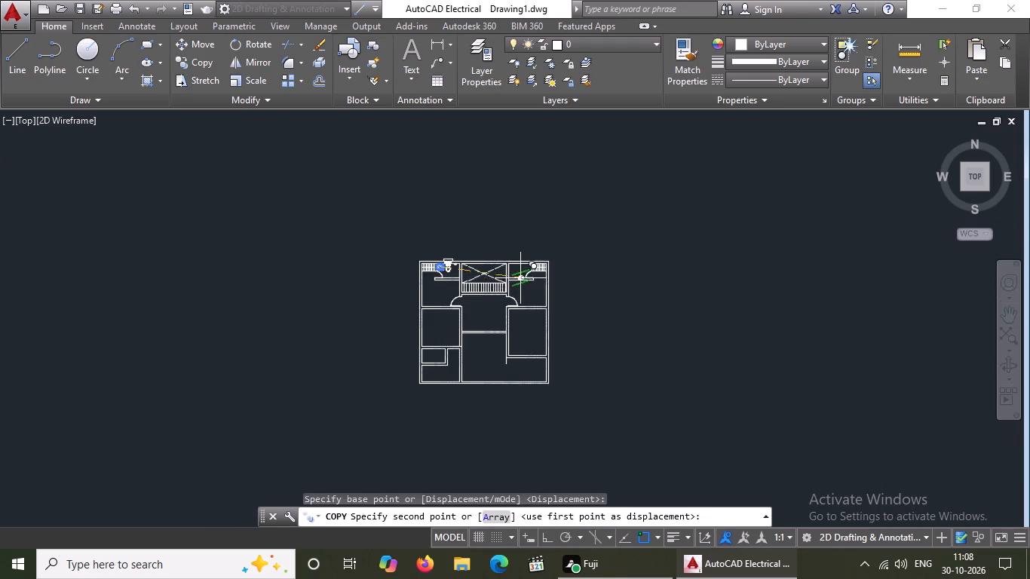
scroll(520, 270, up, 5)
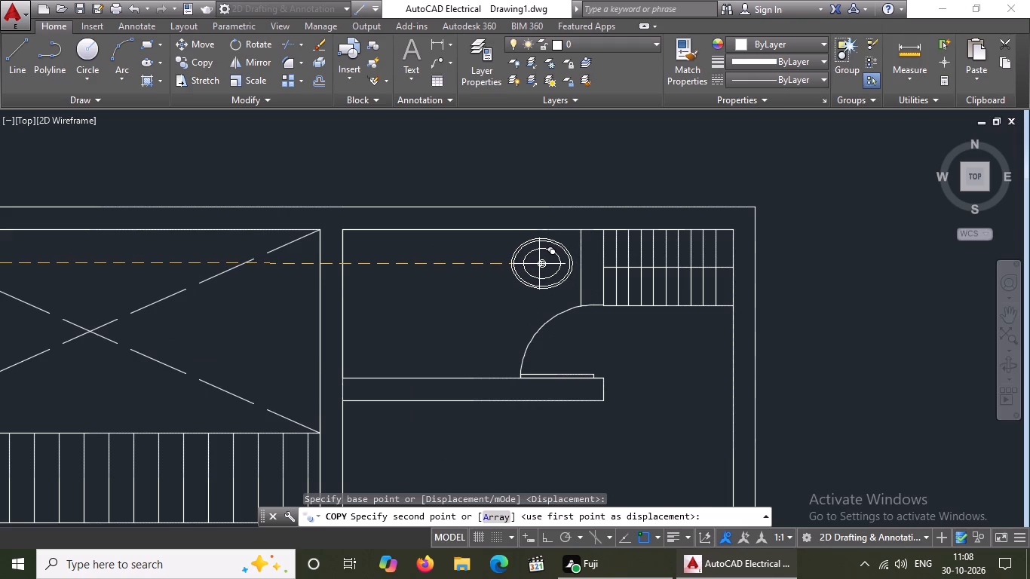
click(539, 264)
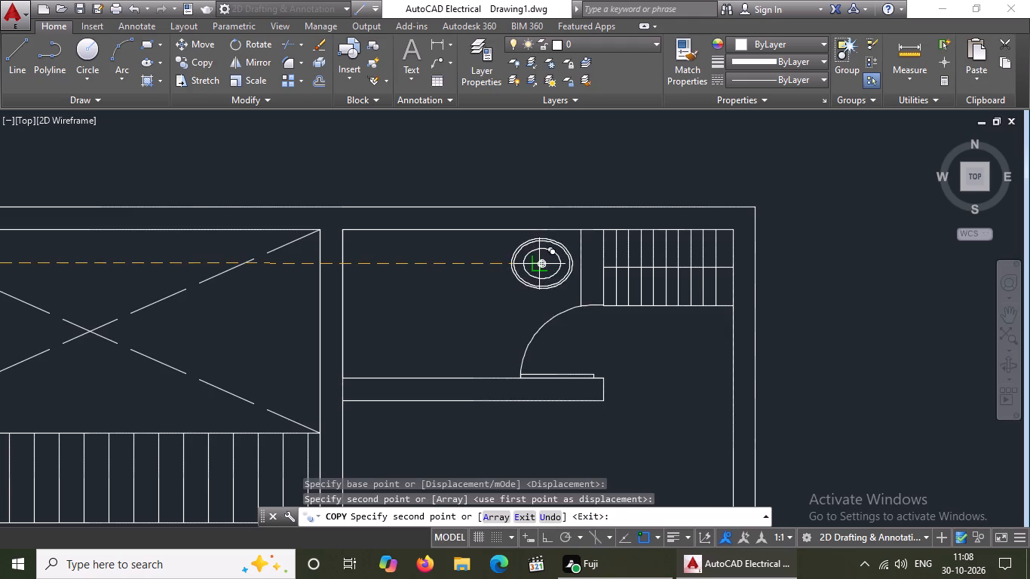
scroll(538, 263, down, 3)
key(Escape)
Draw the copied sink's counter outline with Ortho on: about 2'-8" left below the sink, continuing up past the inner wall line.
scroll(535, 265, up, 1)
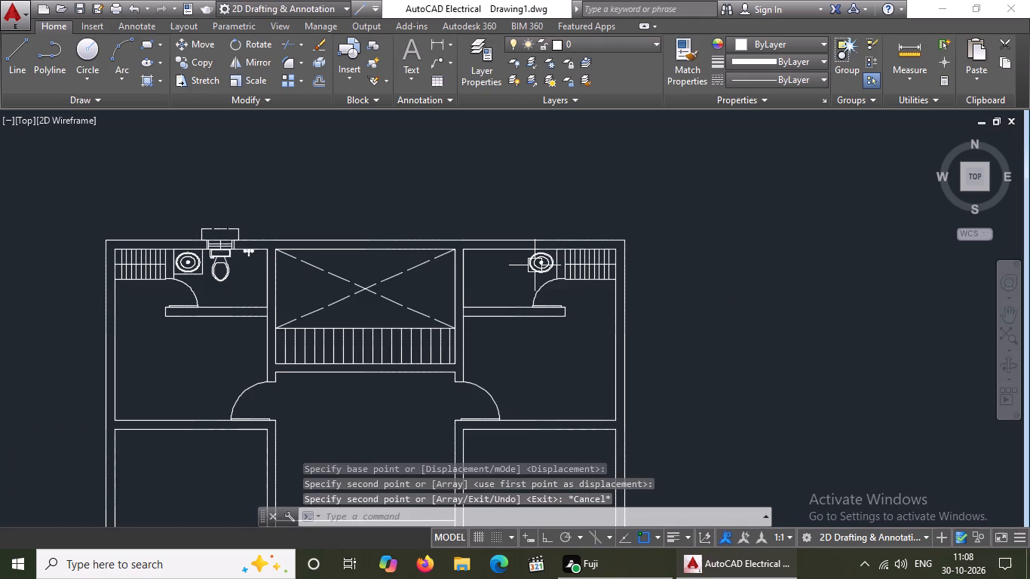
key(l)
key(Return)
scroll(532, 250, up, 4)
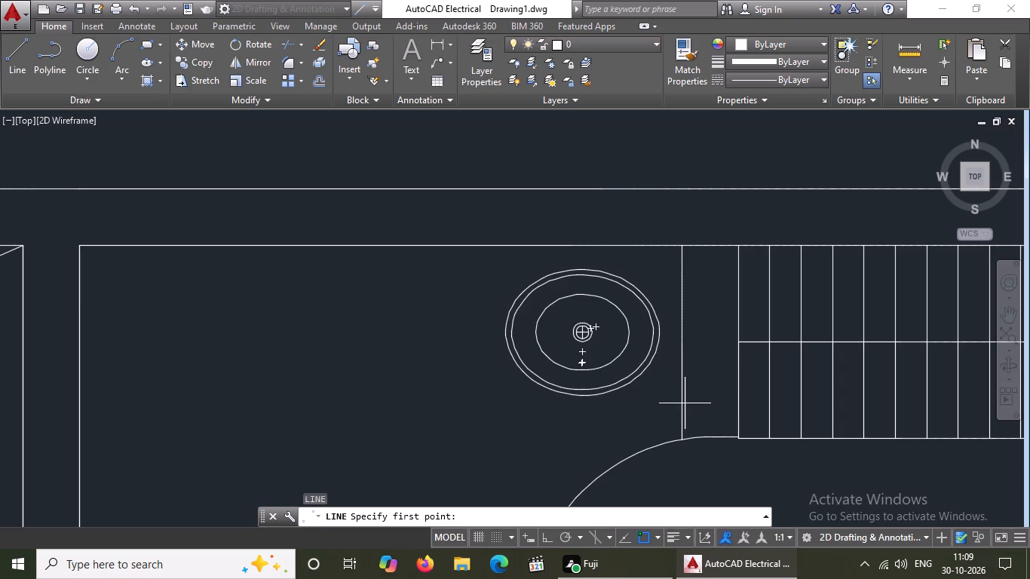
drag(693, 402, 685, 404)
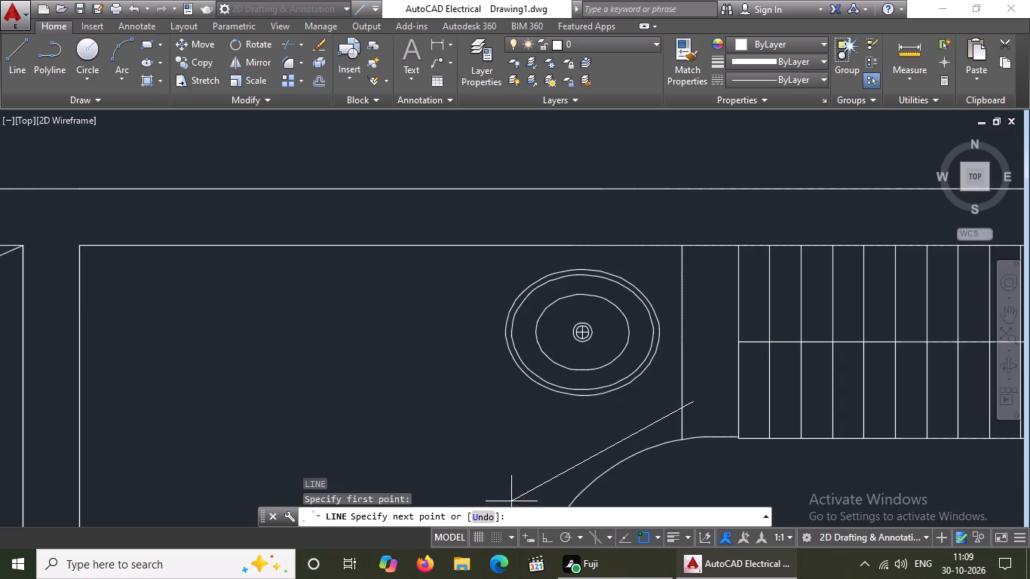
click(543, 535)
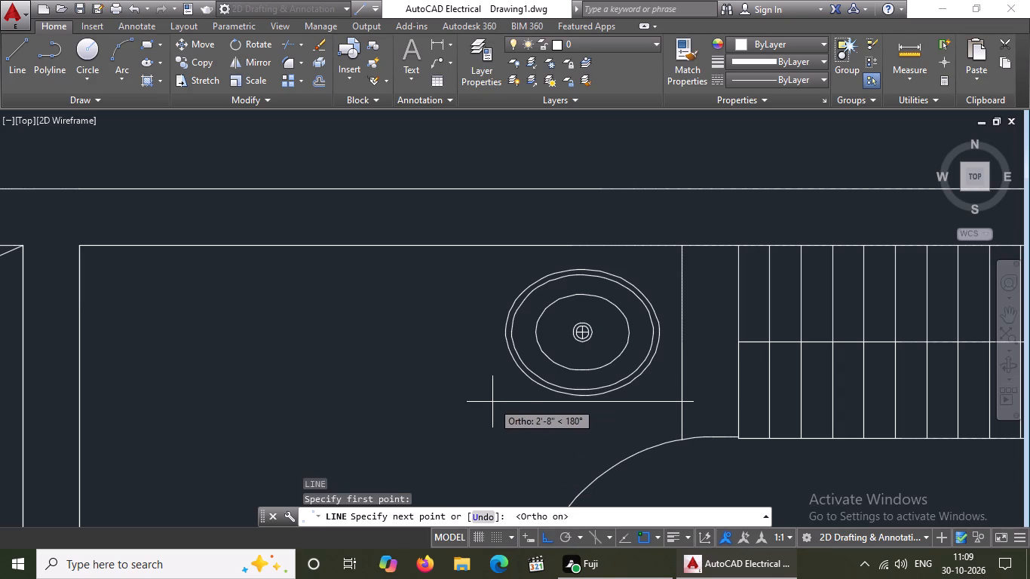
drag(492, 402, 489, 394)
click(493, 231)
key(Escape)
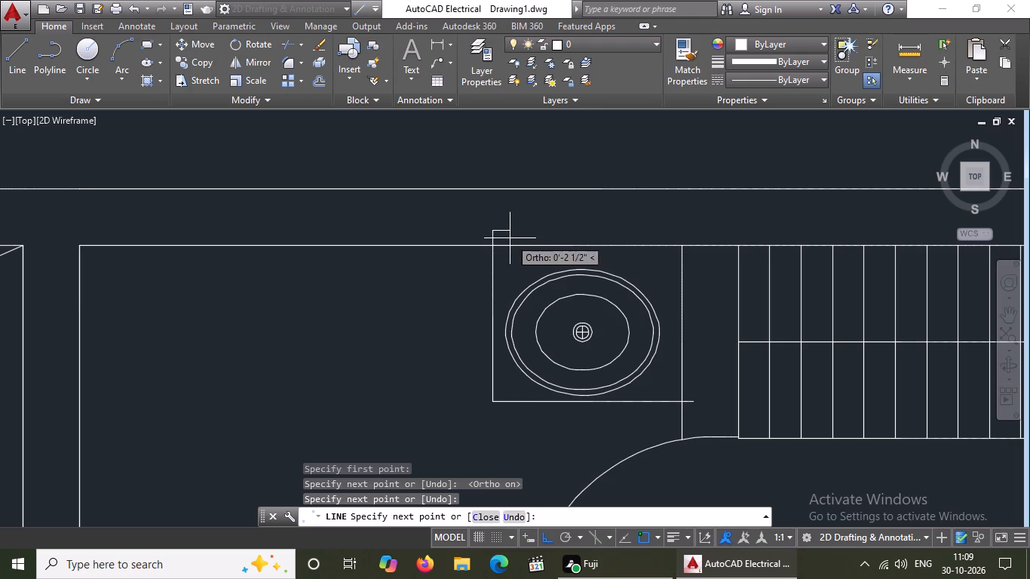
key(Escape)
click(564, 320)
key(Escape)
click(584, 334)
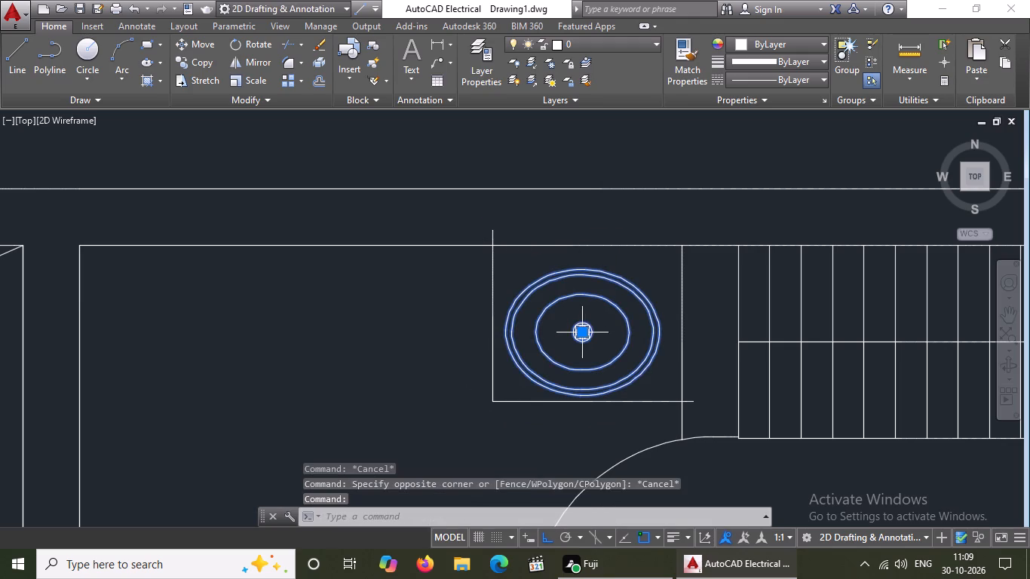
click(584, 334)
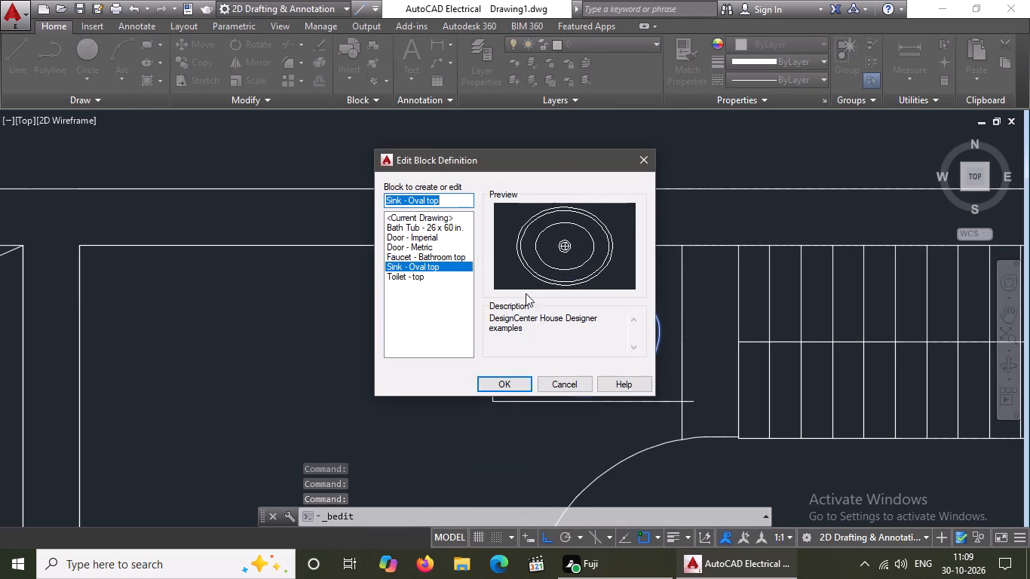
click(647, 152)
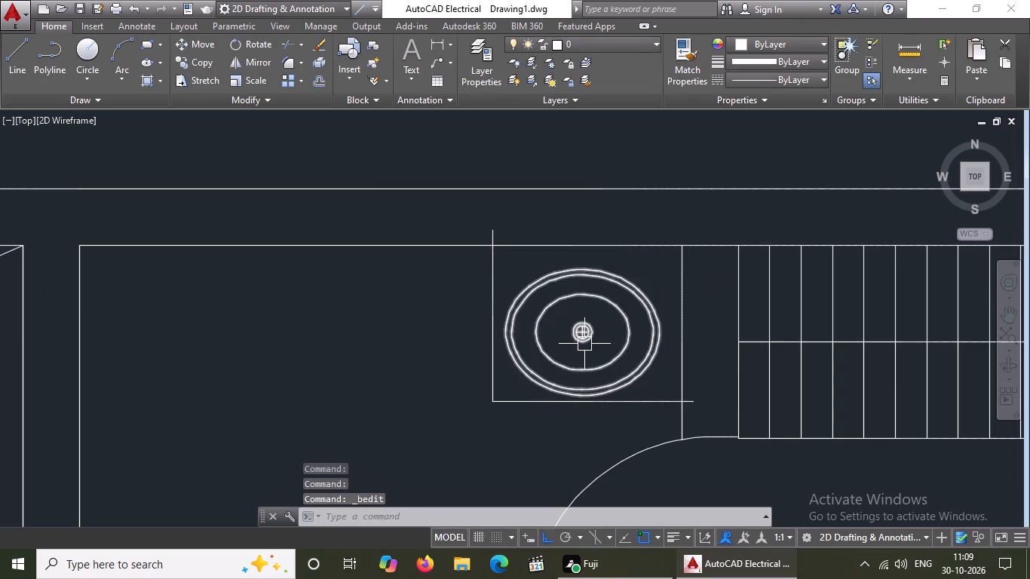
Reposition the copied sink by its centre grip so it sits centred within its counter outline.
click(581, 345)
click(582, 332)
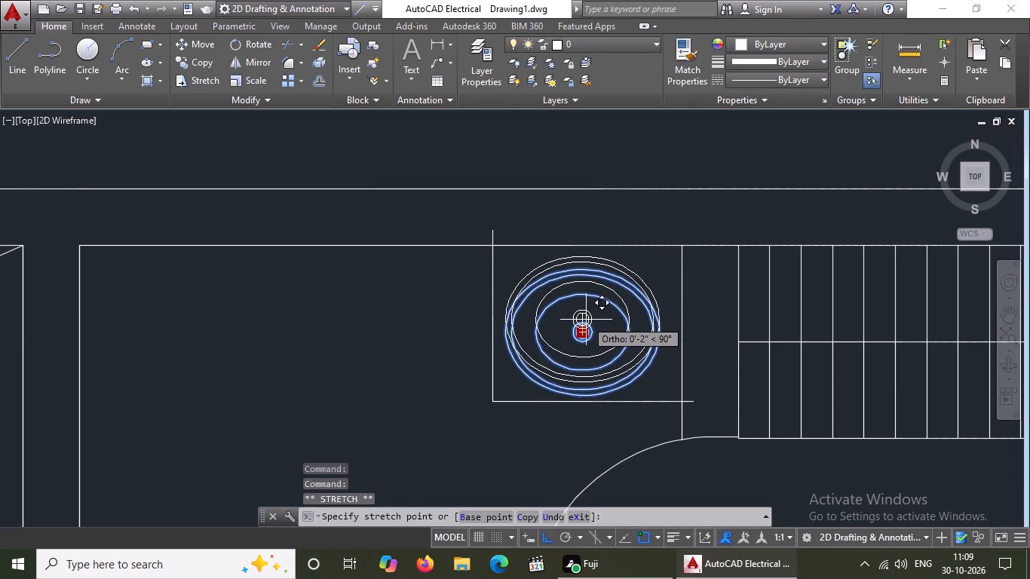
click(589, 323)
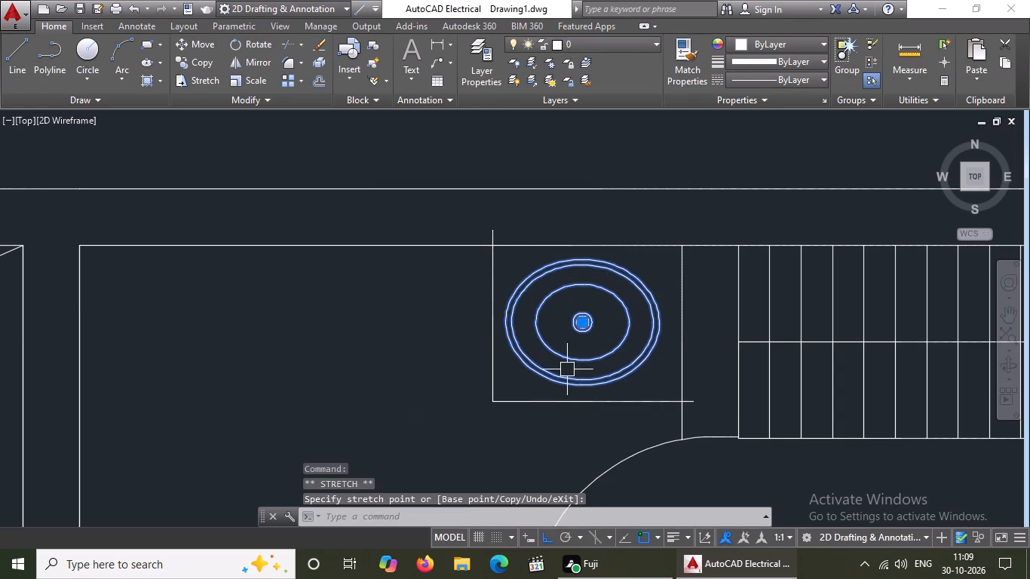
drag(576, 317, 584, 322)
click(586, 323)
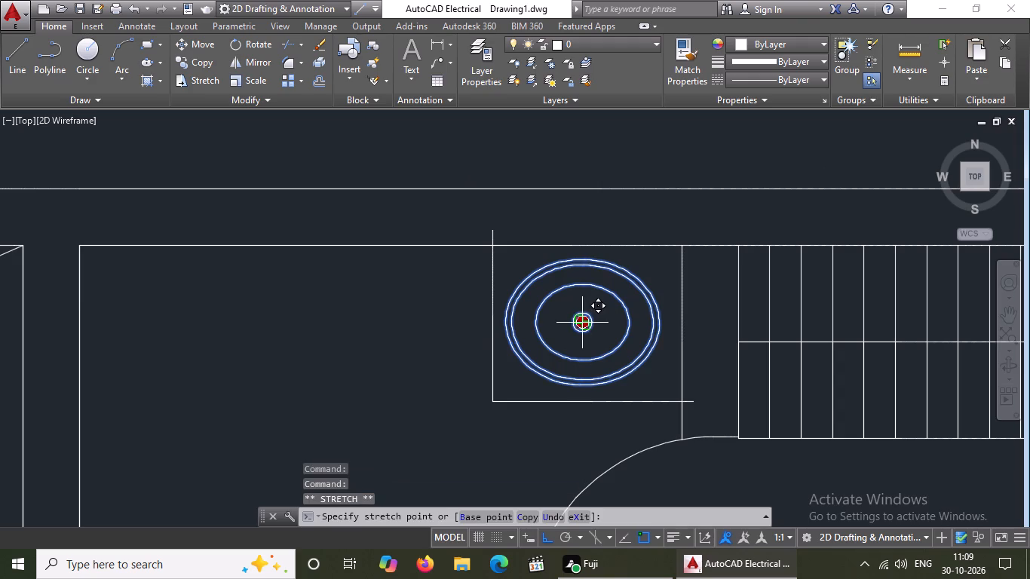
click(591, 326)
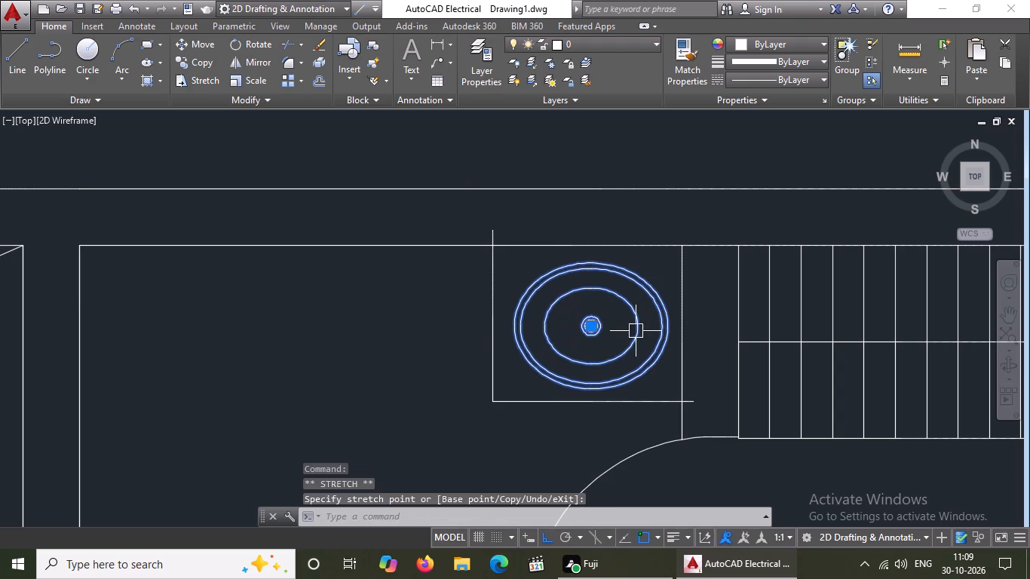
key(Escape)
Trim the counter outline's ends that overshoot the inner wall line and the vertical line beside the cupboard.
text(tr)
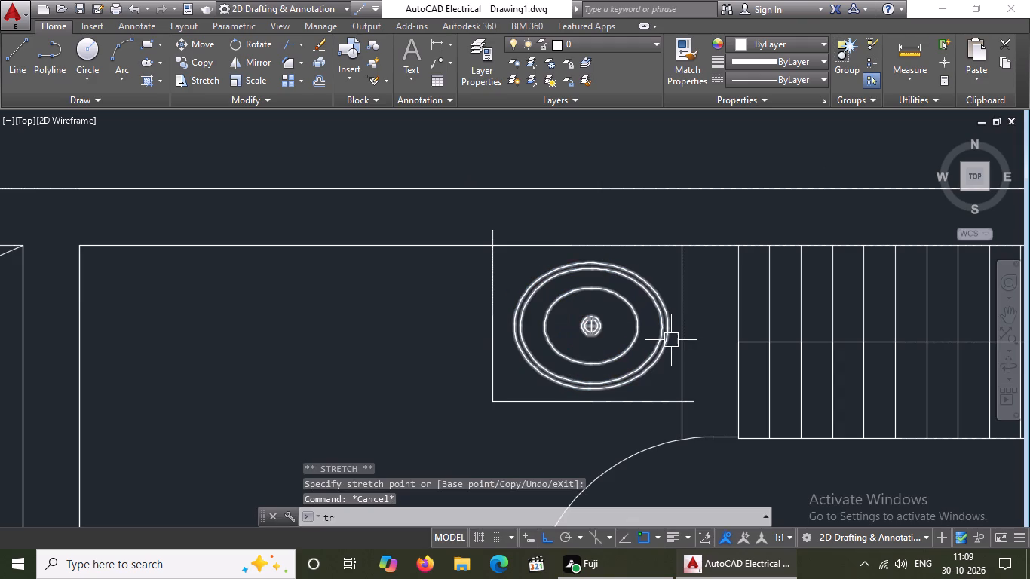
key(space)
key(space)
drag(489, 231, 506, 239)
click(698, 404)
scroll(692, 380, down, 2)
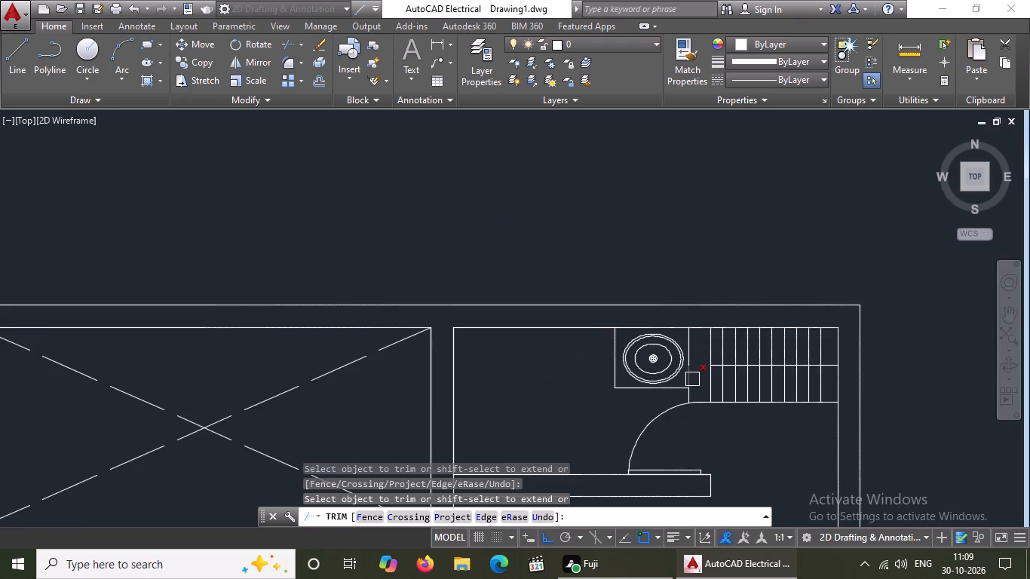
scroll(692, 388, down, 1)
key(Escape)
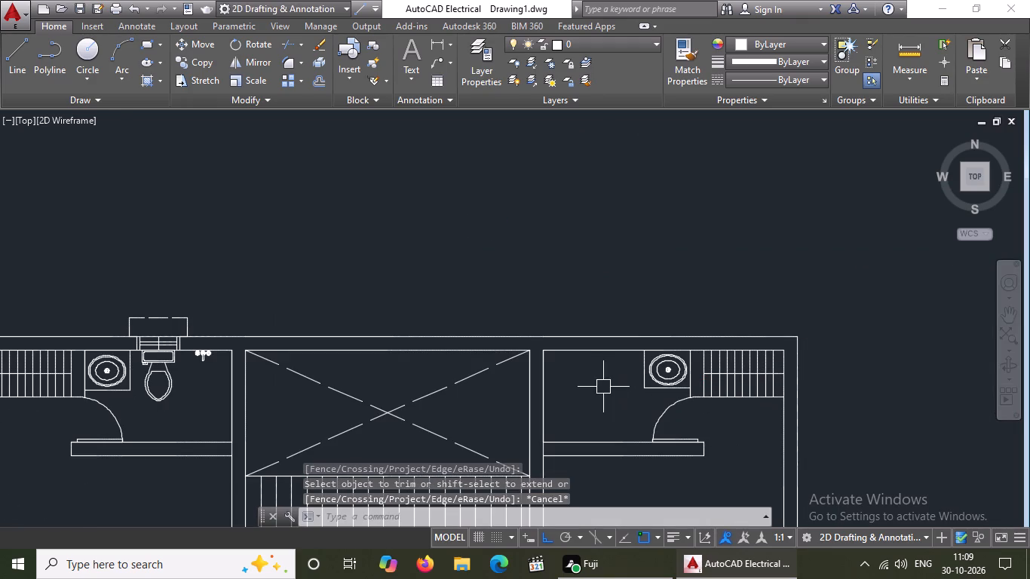
scroll(342, 325, down, 2)
key(Escape)
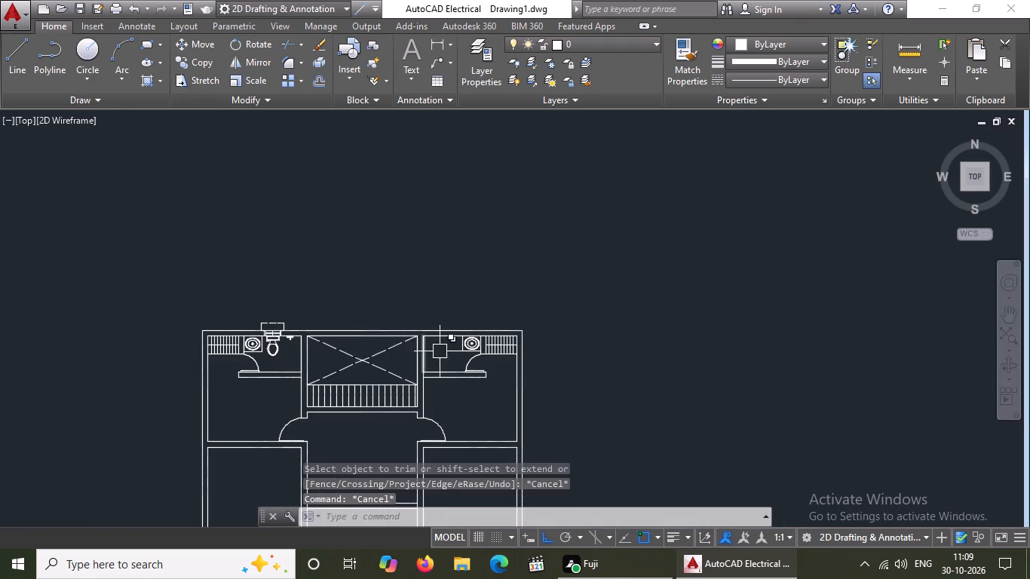
Delete the upper inner wall line of the right bathroom and cupboard.
scroll(441, 351, up, 5)
scroll(507, 198, down, 1)
click(530, 196)
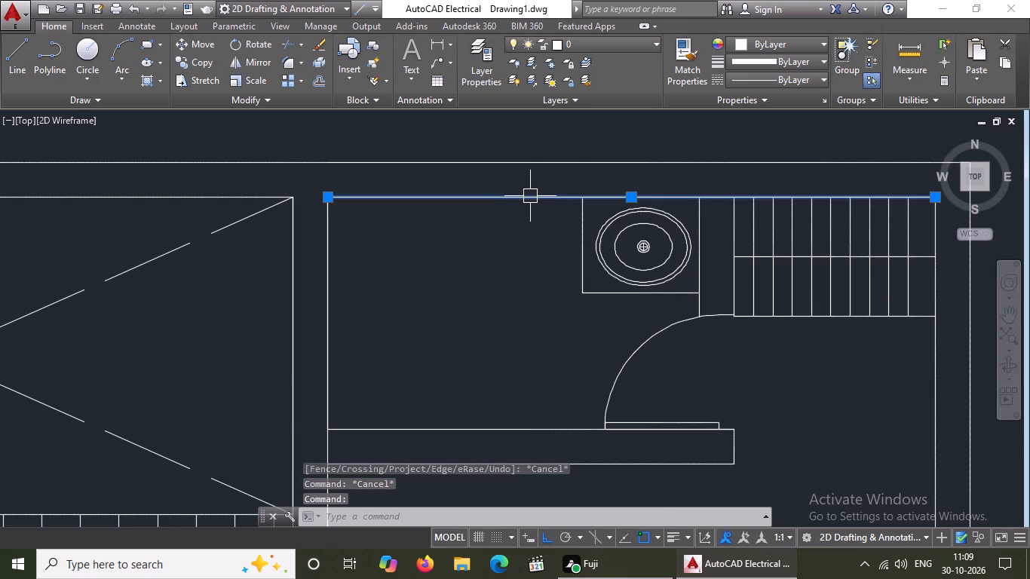
key(Delete)
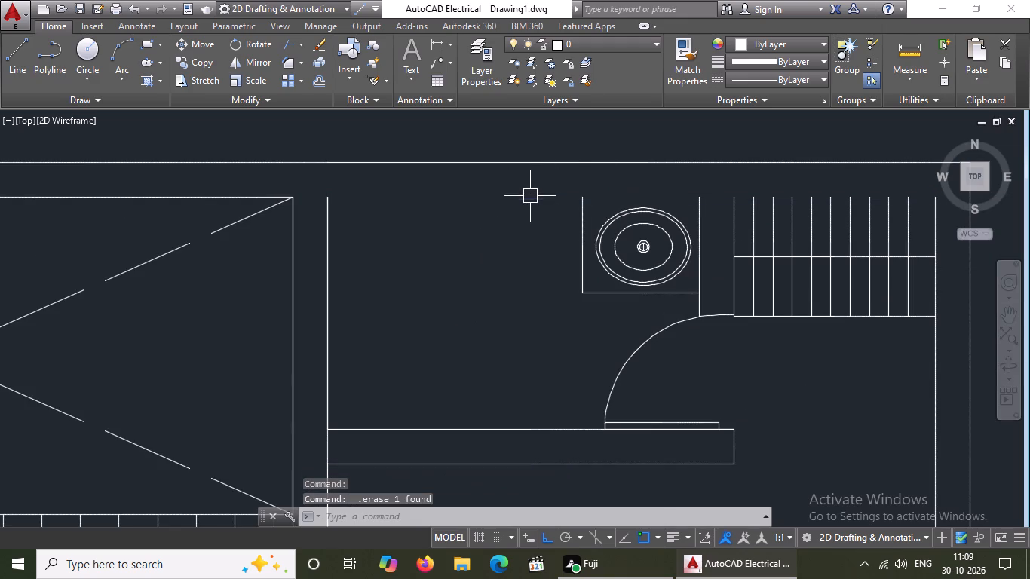
Draw the upper inner wall line from the sink counter's right corner to the right outer wall's inner corner, closing the cupboard.
scroll(488, 216, down, 1)
key(l)
key(Return)
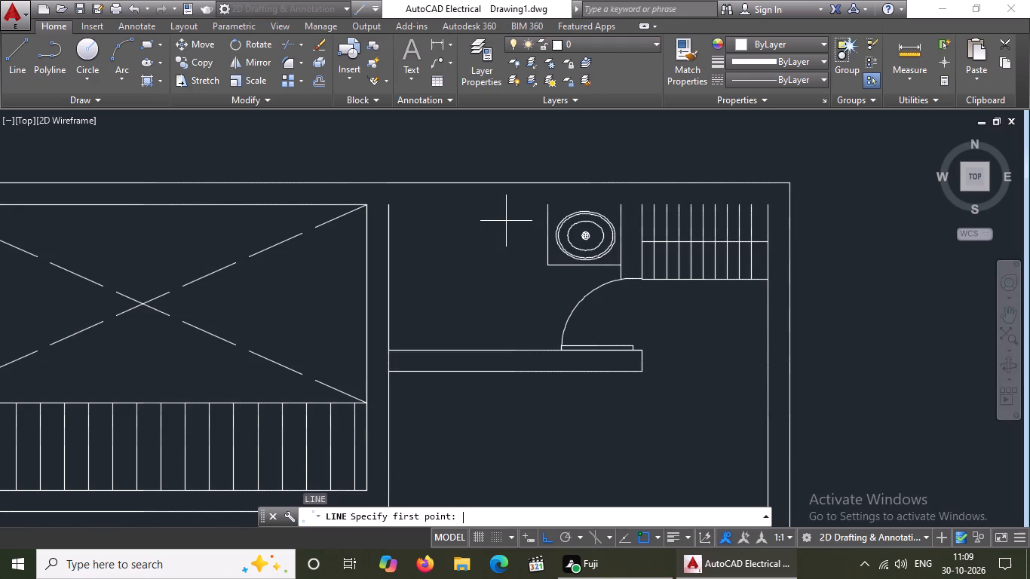
scroll(657, 195, up, 1)
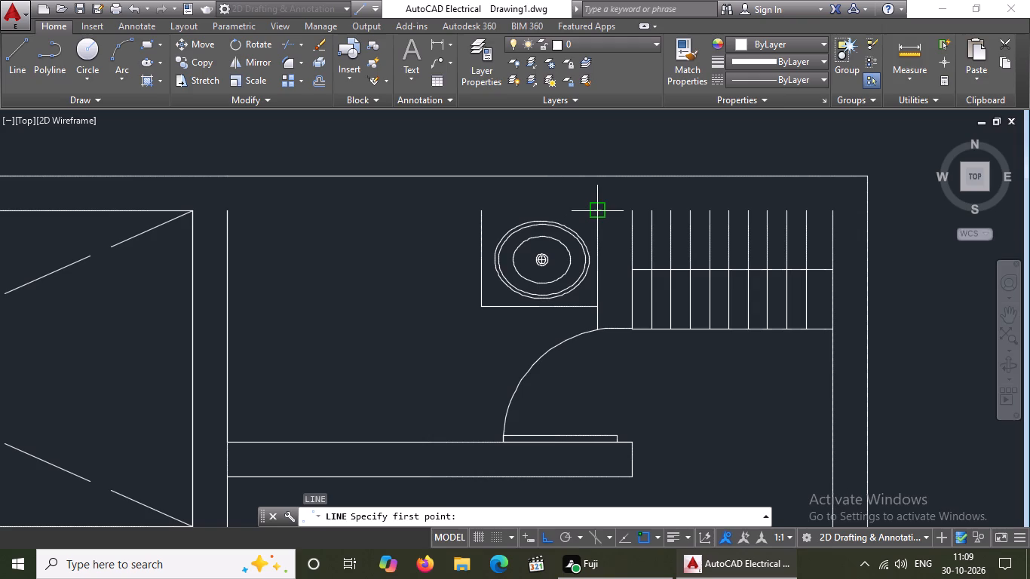
click(598, 211)
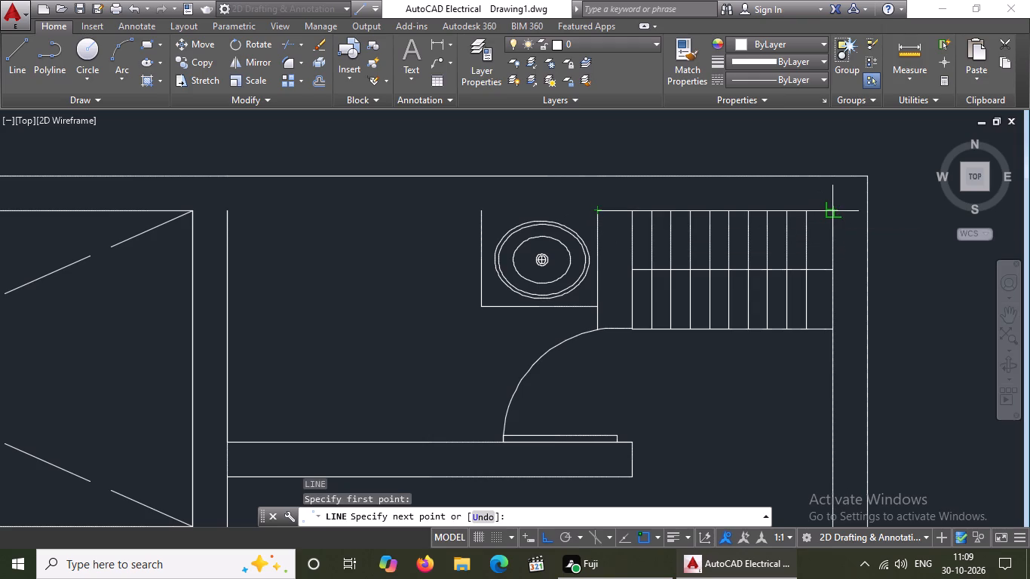
click(833, 209)
key(Return)
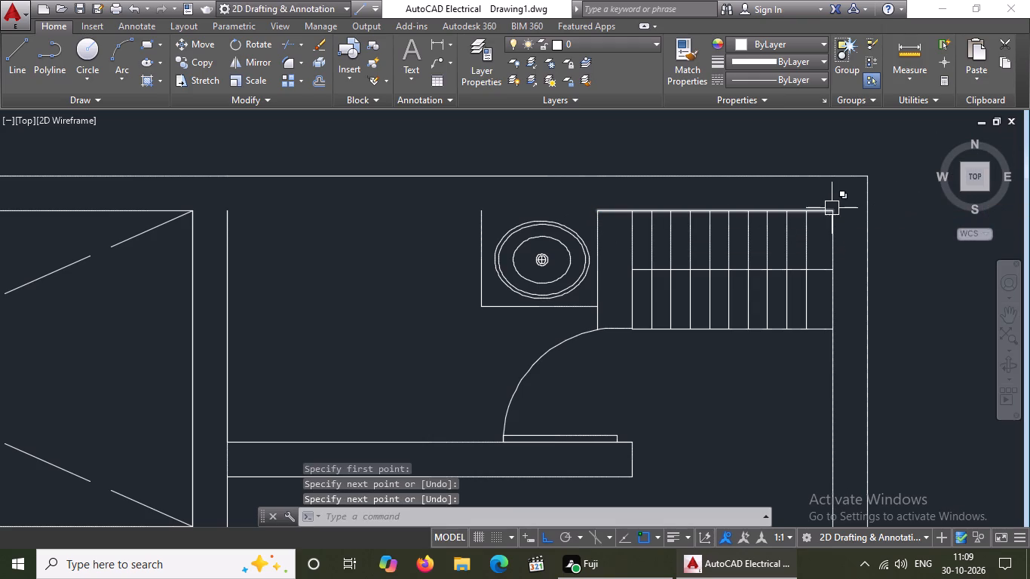
Draw the right bathroom's upper inner wall line from its left wall corner to the sink counter's right corner.
key(l)
key(Return)
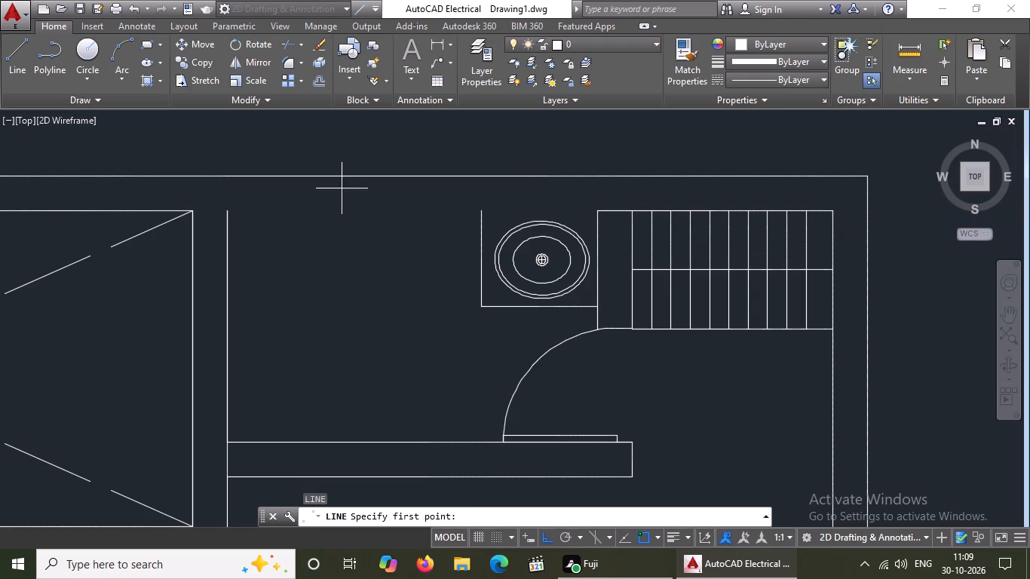
click(226, 213)
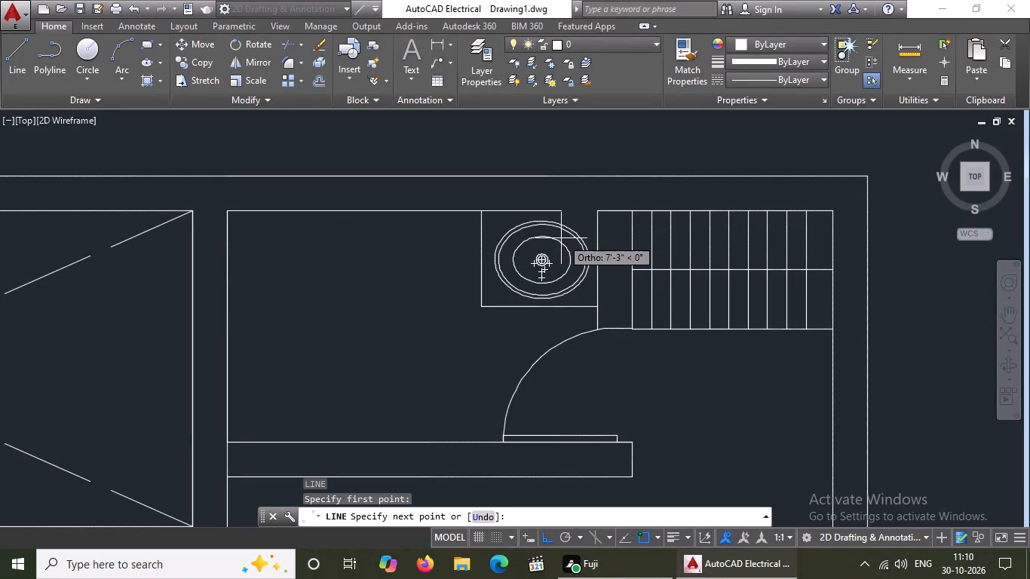
click(598, 211)
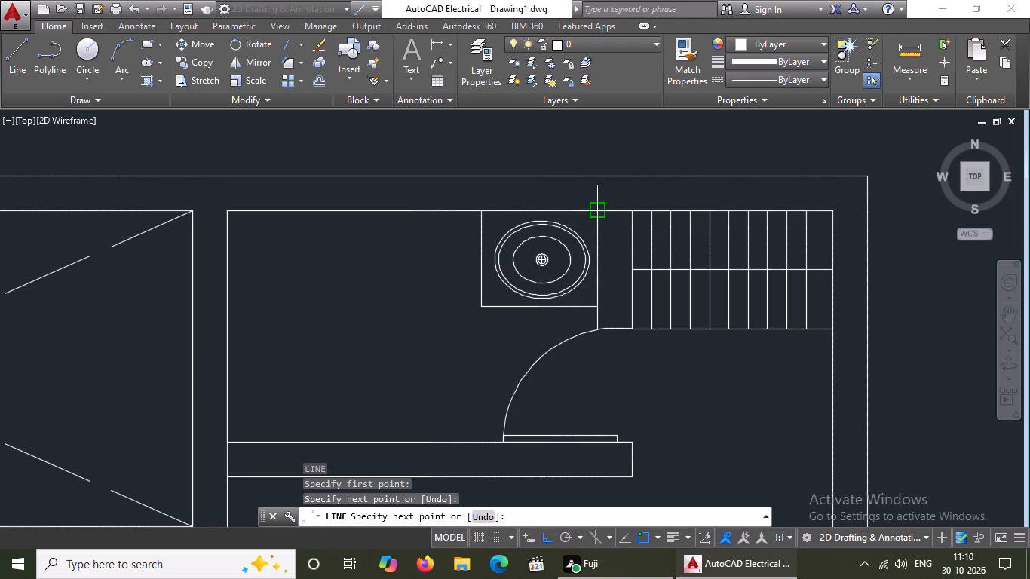
key(Escape)
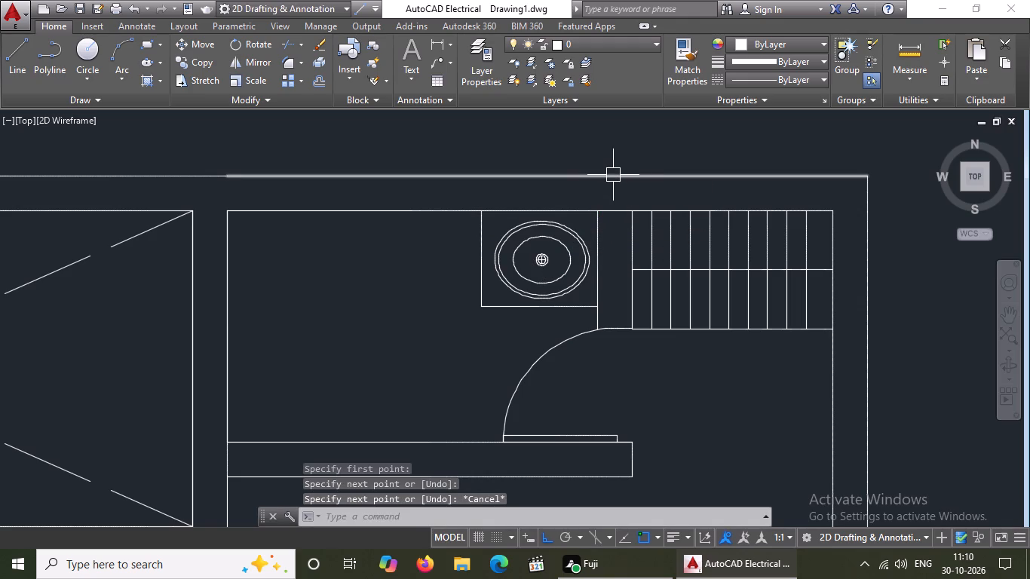
Draw a 9" vertical line across the upper wall from the midpoint of the right bathroom's inner wall line.
key(l)
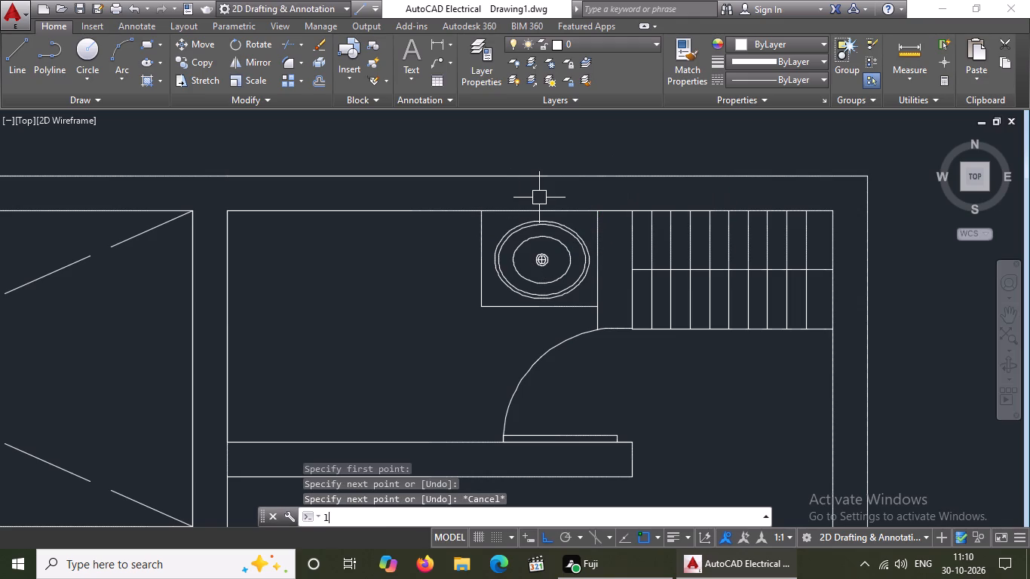
key(Return)
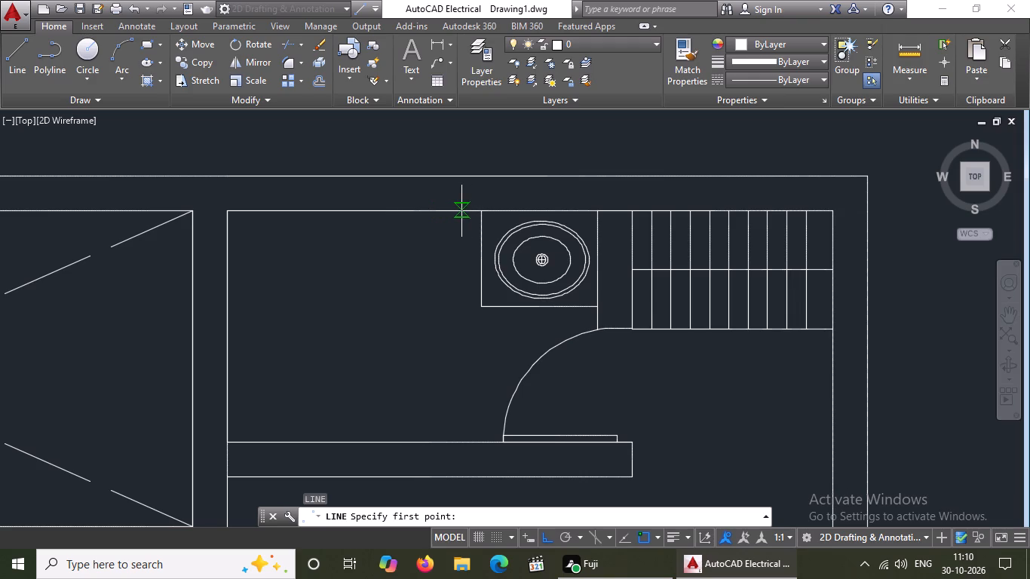
drag(407, 211, 406, 201)
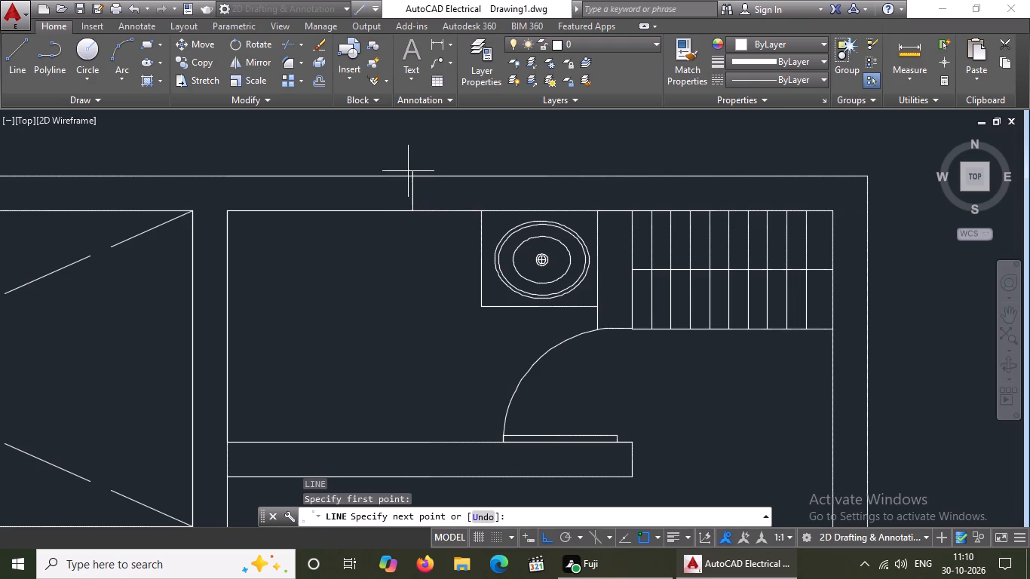
key(9)
key(shift+quotedbl)
key(Return)
key(Return)
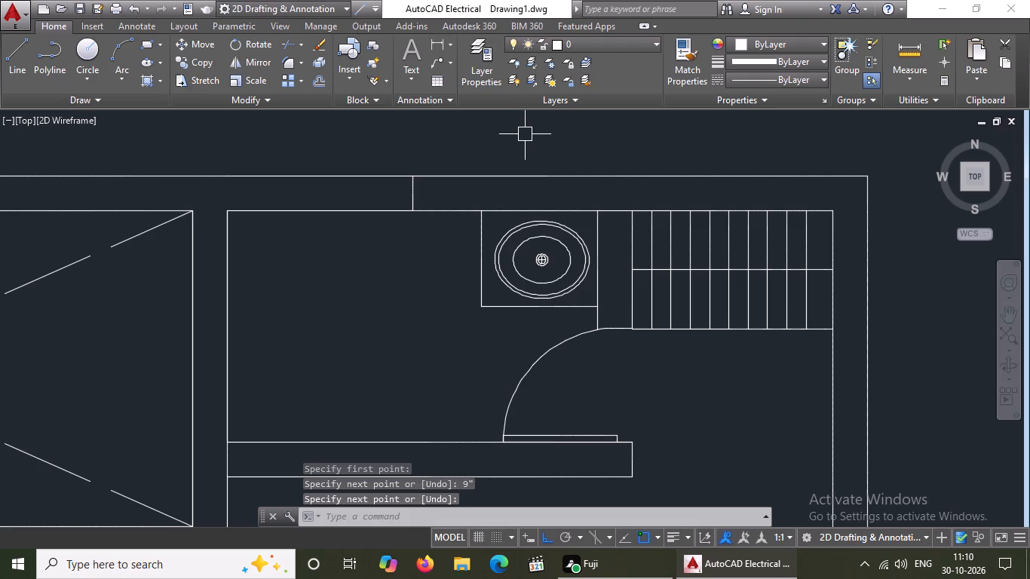
Offset the vertical window centre line 1' to each side to form the window opening.
key(o)
key(Return)
key(1)
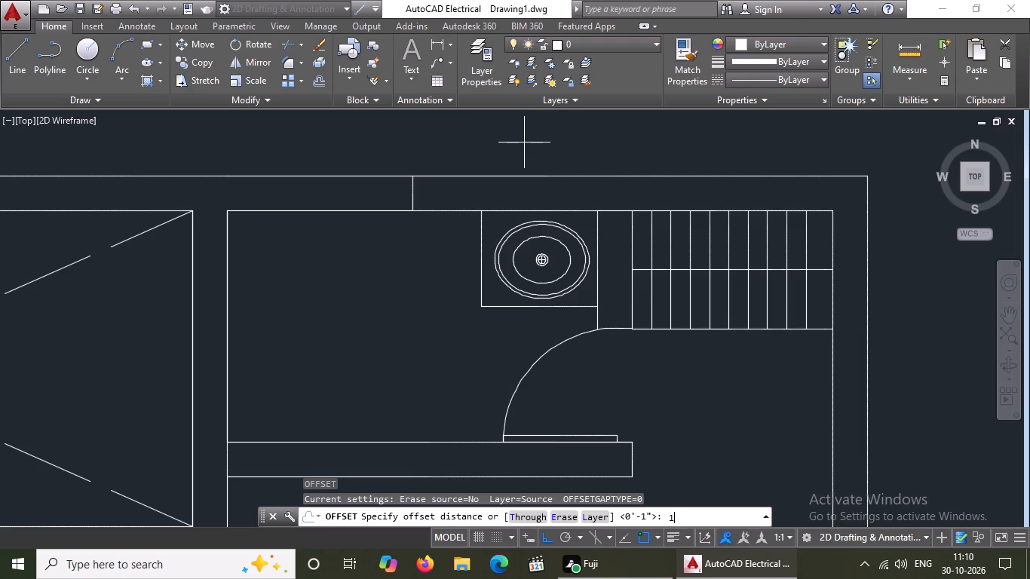
key(apostrophe)
key(Return)
drag(410, 195, 433, 195)
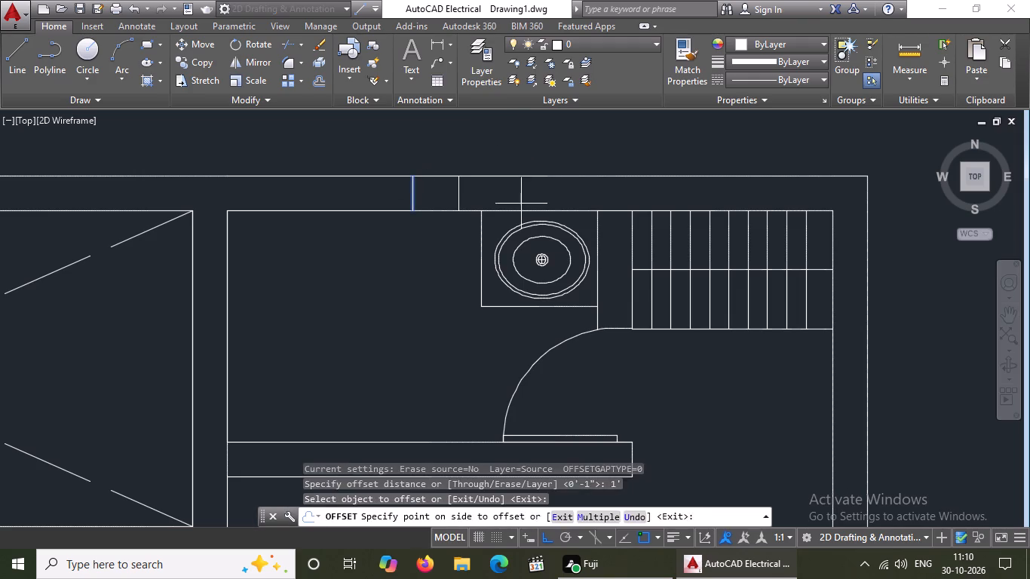
click(521, 204)
drag(414, 189, 403, 198)
drag(271, 216, 278, 215)
key(Escape)
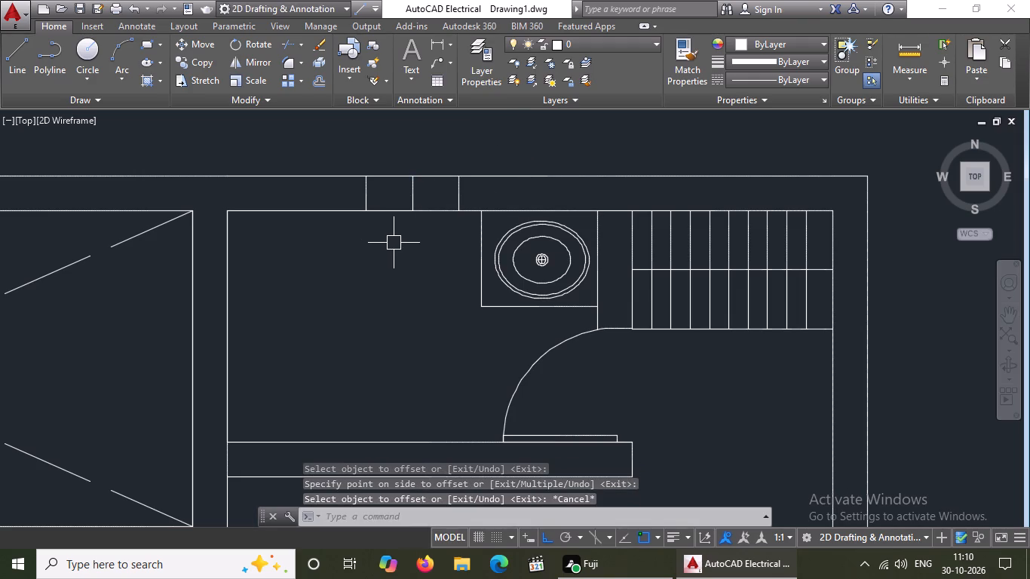
Offset both window opening lines 2" outward to form the window's side frames.
key(o)
key(Return)
key(2)
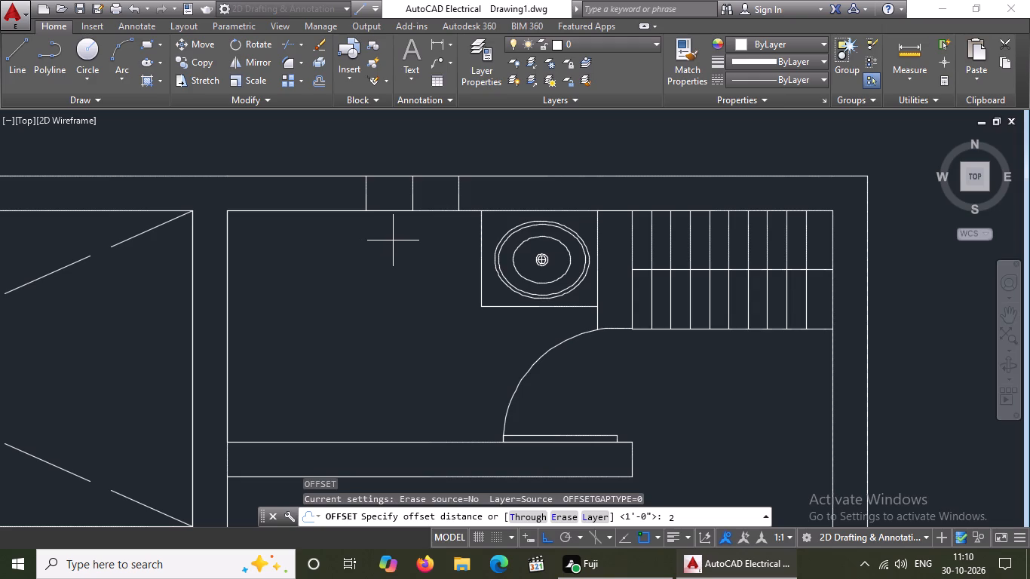
key(shift+quotedbl)
key(Return)
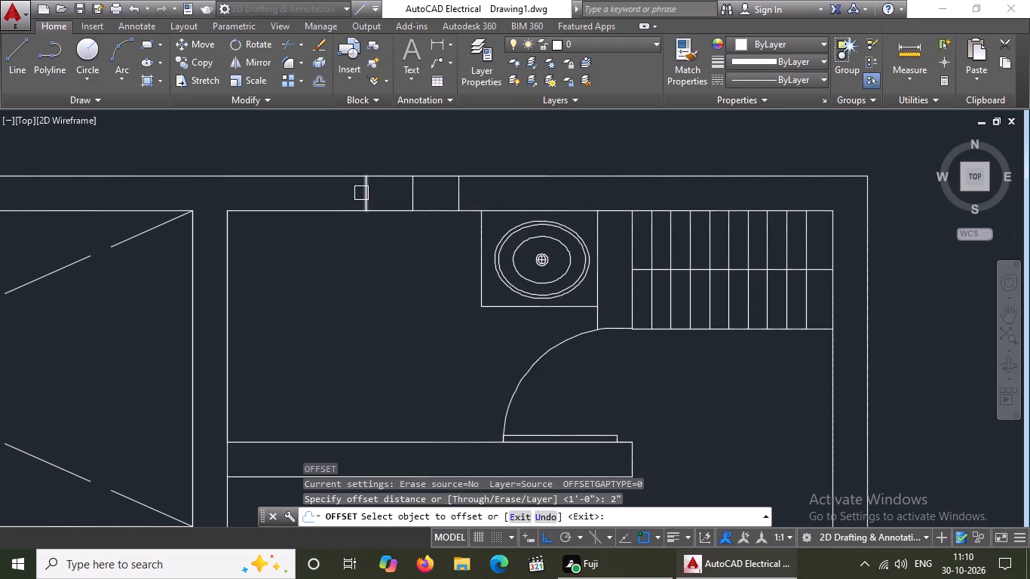
click(366, 192)
drag(282, 198, 339, 197)
drag(461, 197, 525, 200)
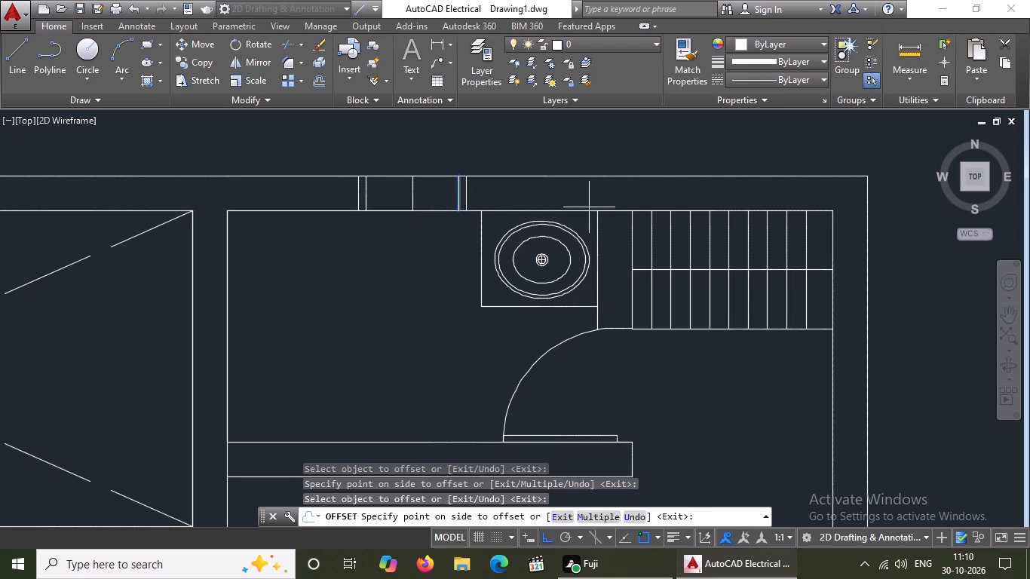
click(592, 207)
key(Escape)
Draw a 2' horizontal line between the midpoints of the two inner window frame lines.
key(l)
key(Return)
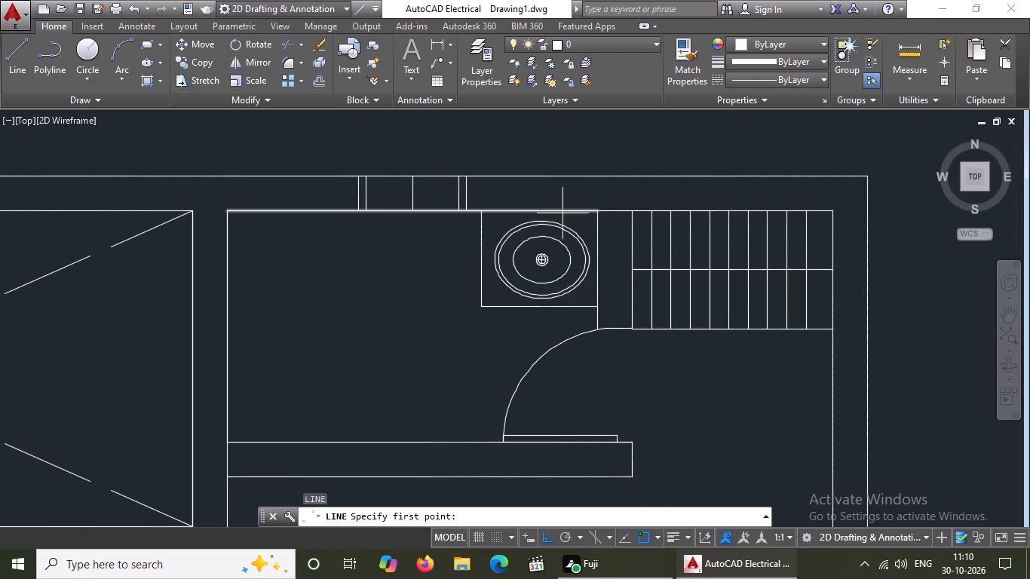
click(366, 193)
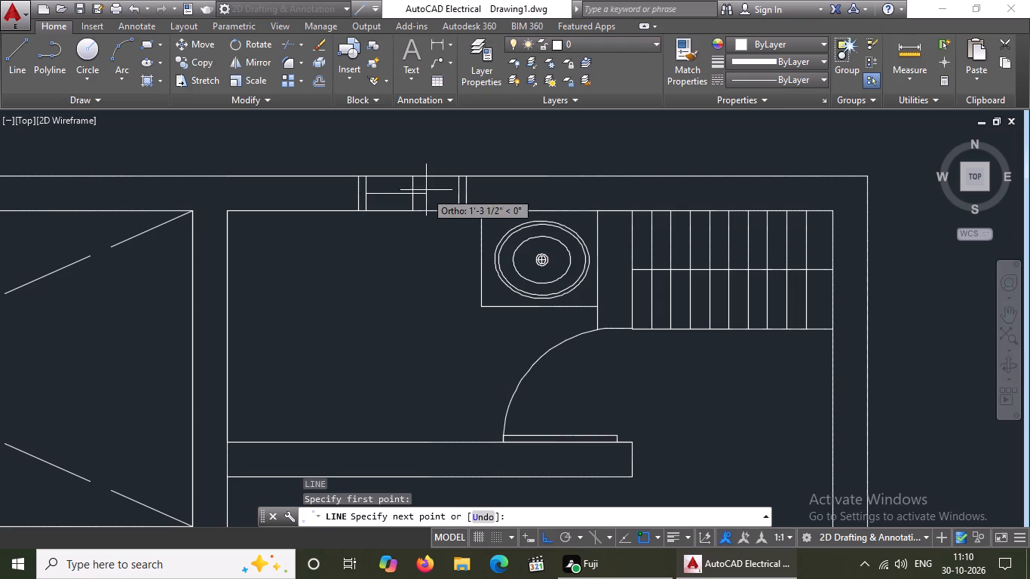
scroll(440, 182, up, 2)
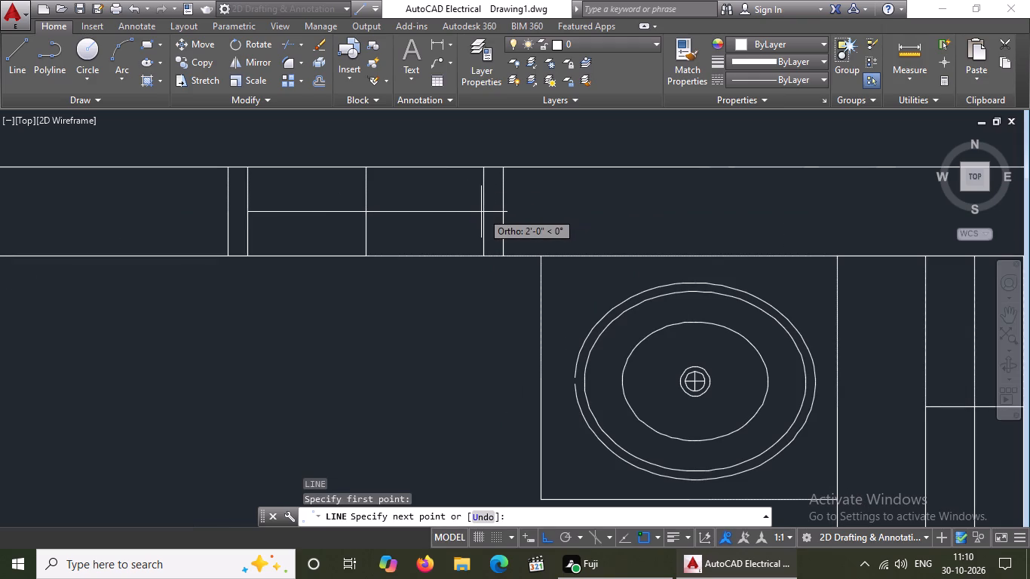
click(485, 212)
key(Escape)
Offset the window's horizontal middle line 1" below and 1" above to form the glazing lines.
scroll(418, 201, down, 6)
scroll(238, 215, up, 3)
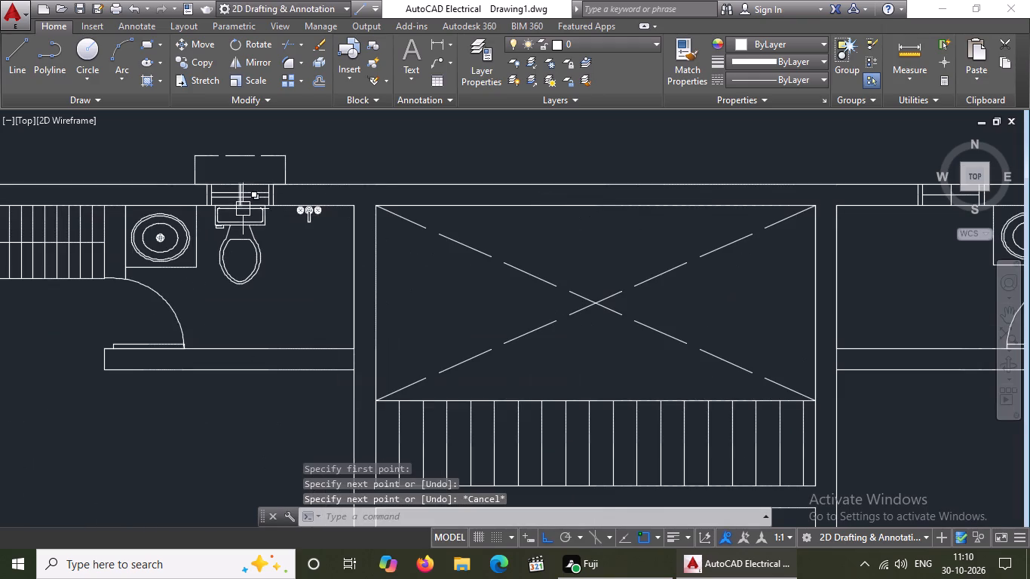
scroll(243, 209, down, 2)
scroll(525, 207, up, 6)
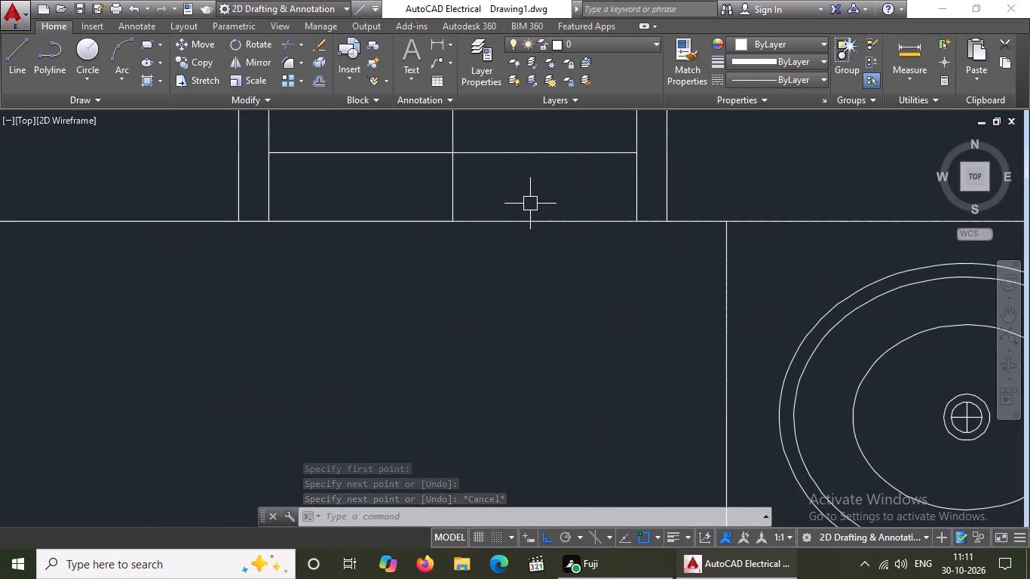
key(o)
key(Return)
key(1)
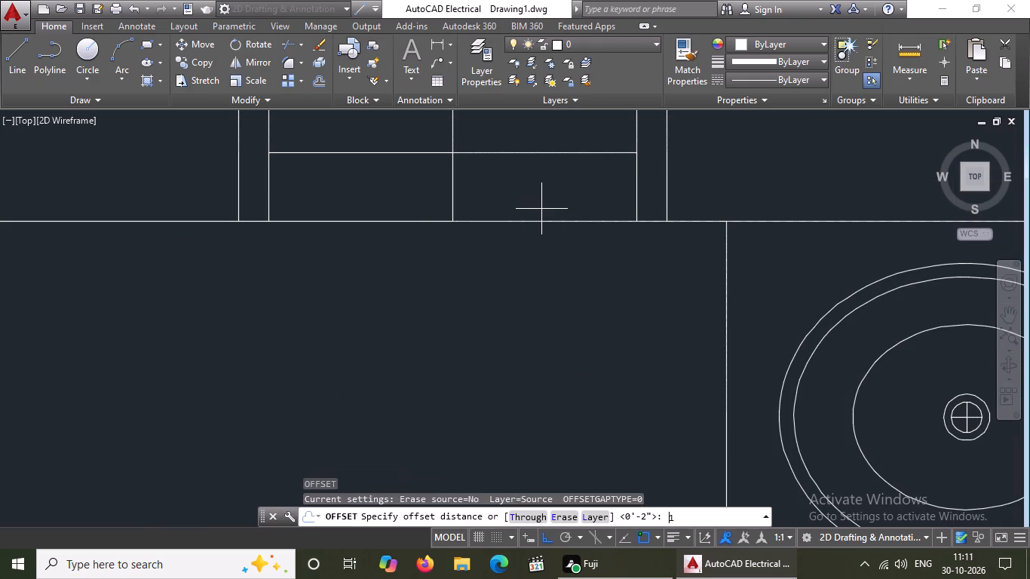
key(shift+quotedbl)
key(Return)
click(504, 158)
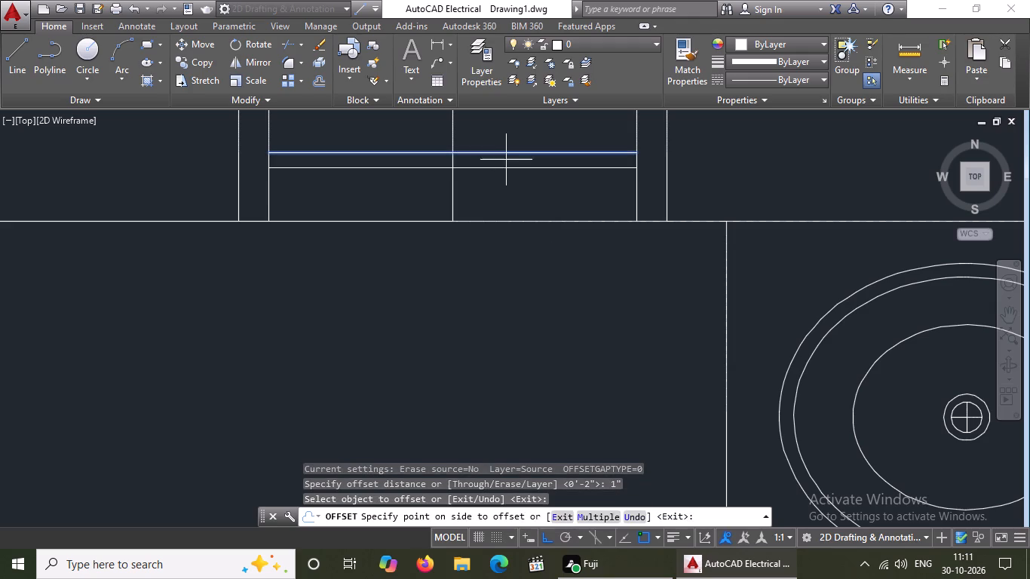
click(516, 211)
scroll(529, 159, down, 2)
scroll(534, 144, up, 3)
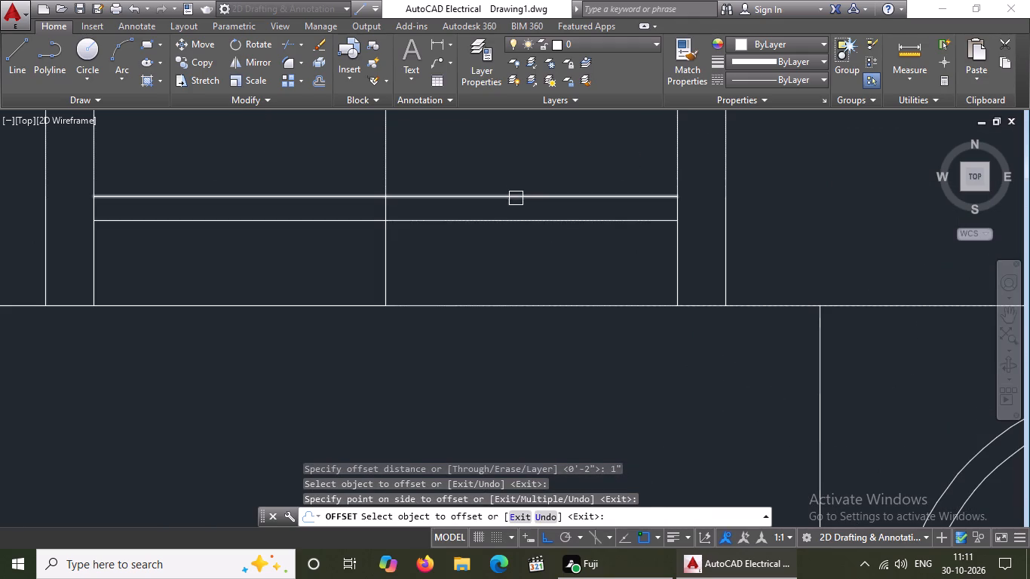
click(514, 194)
click(531, 136)
key(Escape)
Delete the original horizontal middle line between the window's two glazing lines.
click(529, 199)
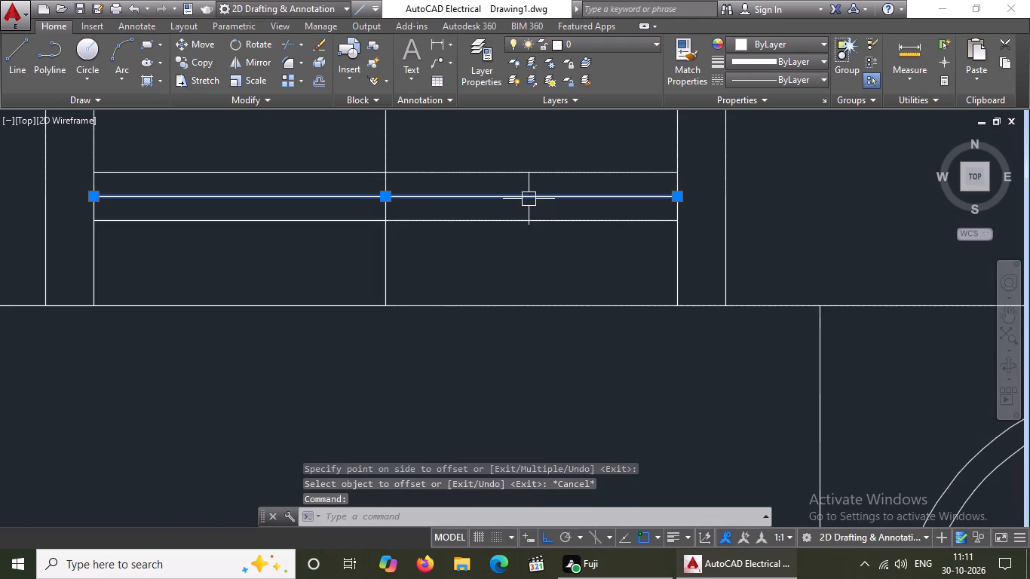
key(Delete)
Draw a line from the right bathroom window's right frame corner on the outer wall, 5" right and 1' up.
scroll(497, 240, down, 4)
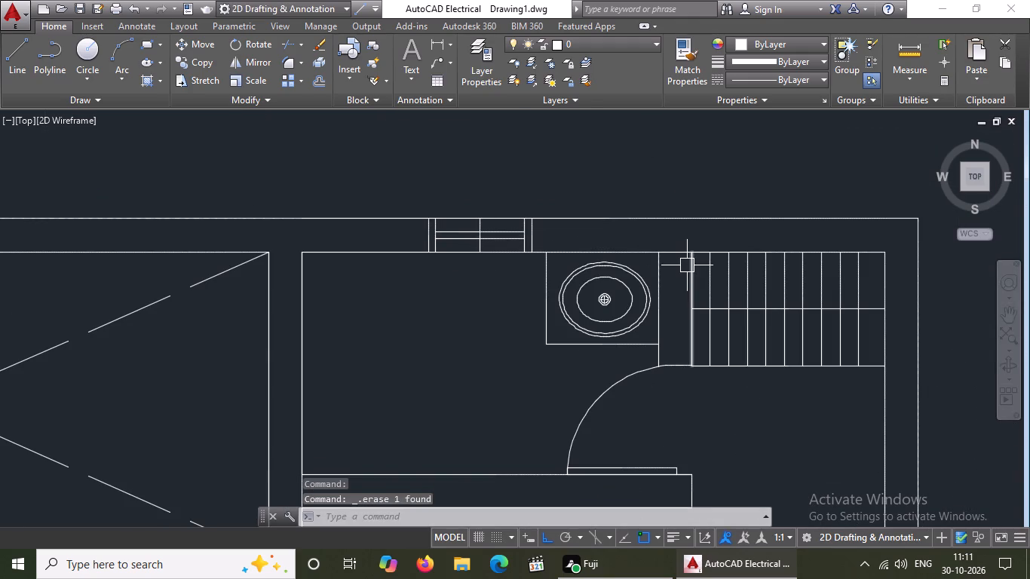
key(l)
key(Return)
scroll(542, 215, up, 2)
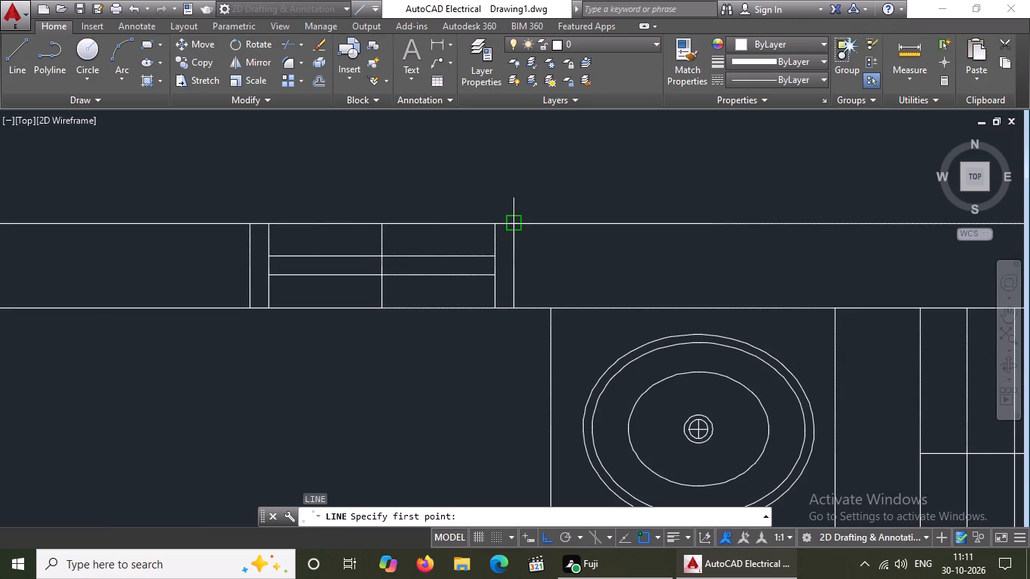
drag(515, 222, 555, 223)
key(5)
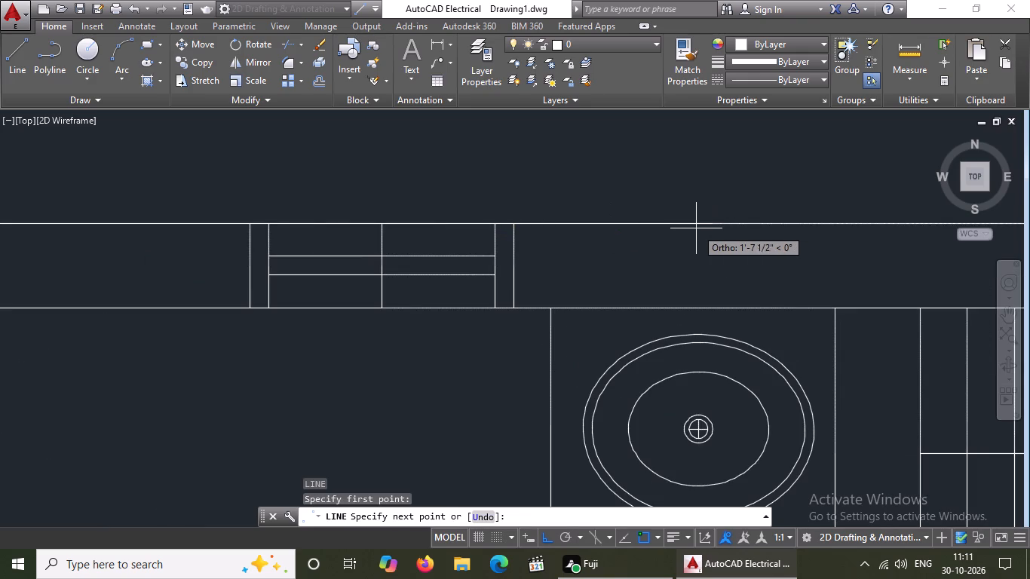
key(shift+quotedbl)
key(Return)
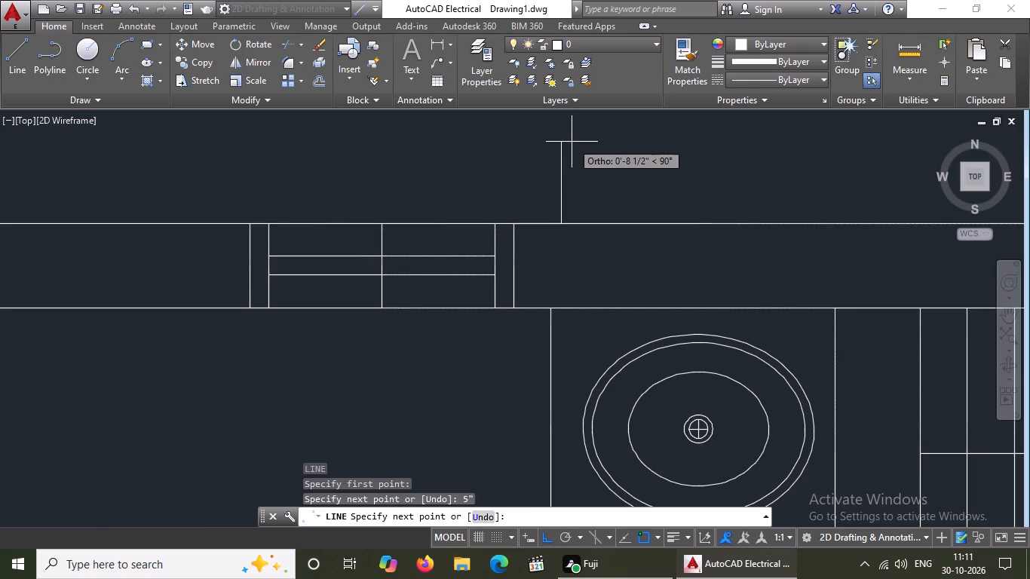
key(5)
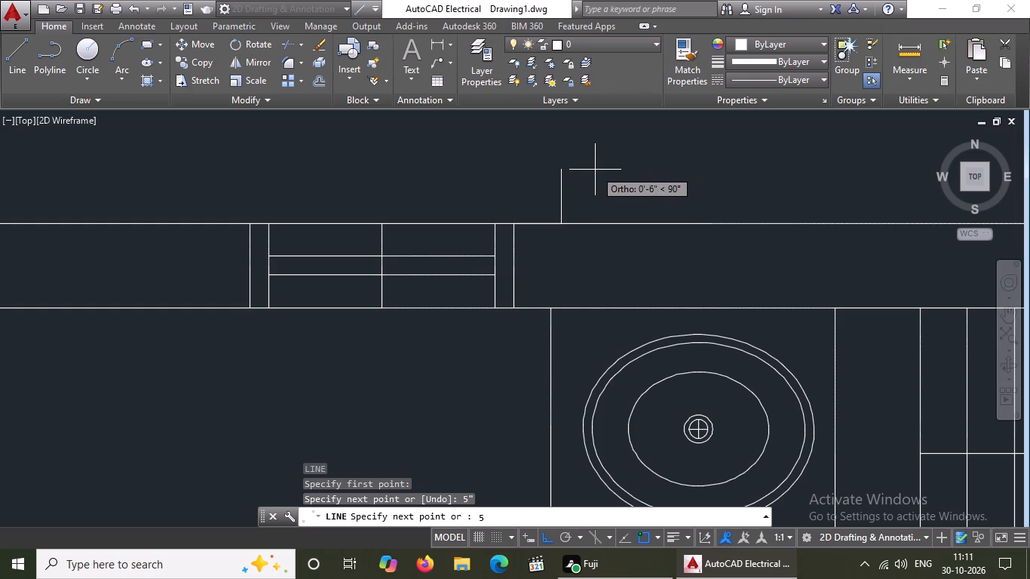
key(shift+quotedbl)
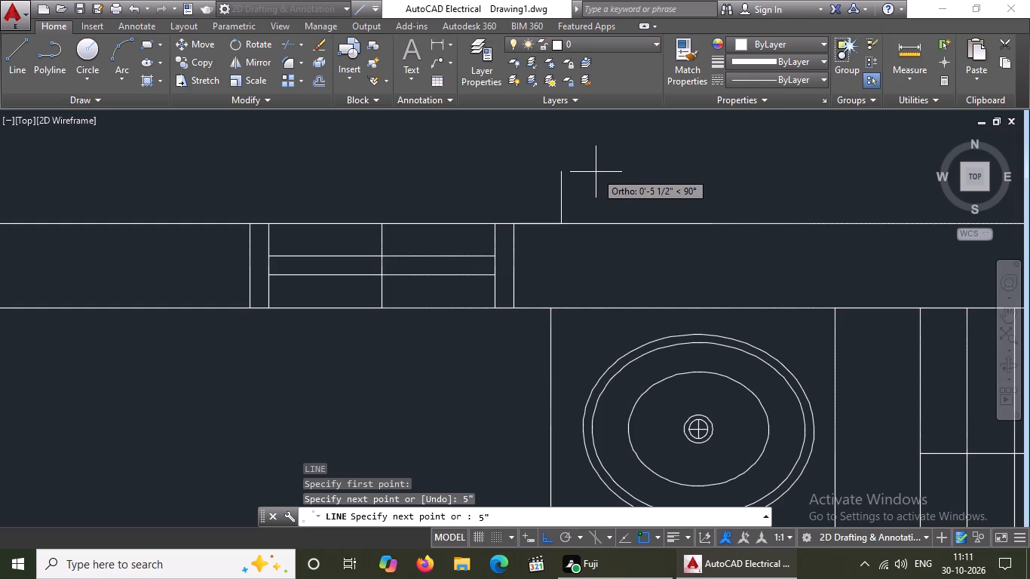
key(BackSpace)
key(BackSpace)
key(BackSpace)
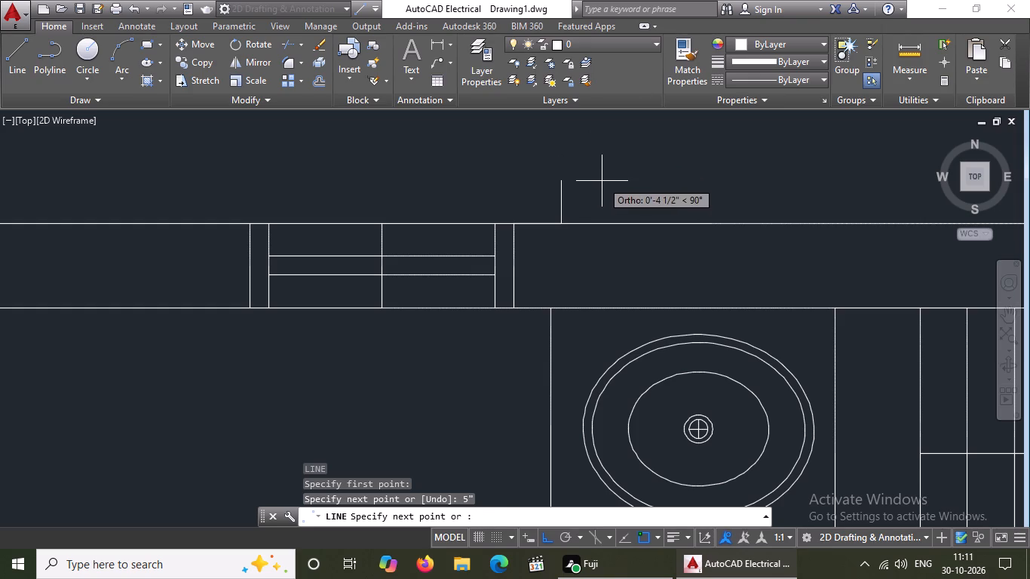
key(1)
key(apostrophe)
key(Return)
scroll(558, 207, down, 3)
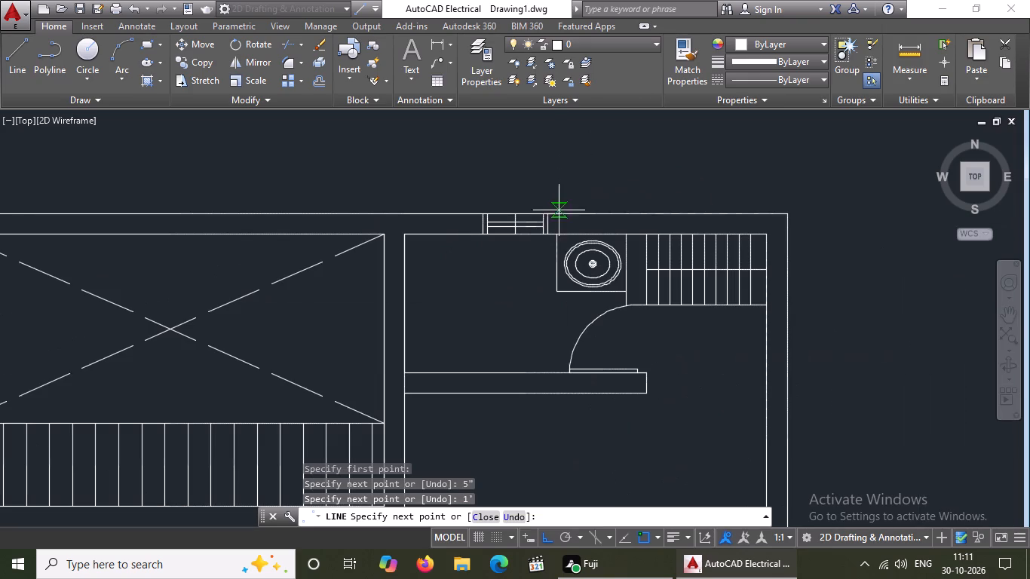
key(Return)
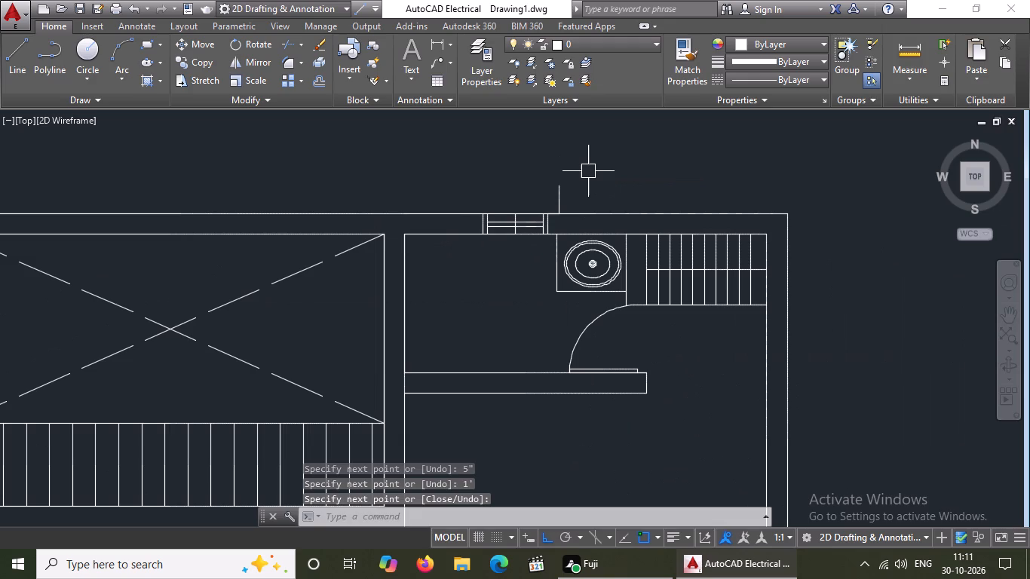
Draw the rest of the window's projection outline from its left frame corner, 5" left, 1' up, and across to the opposite upright's top.
key(l)
key(Return)
scroll(516, 204, up, 3)
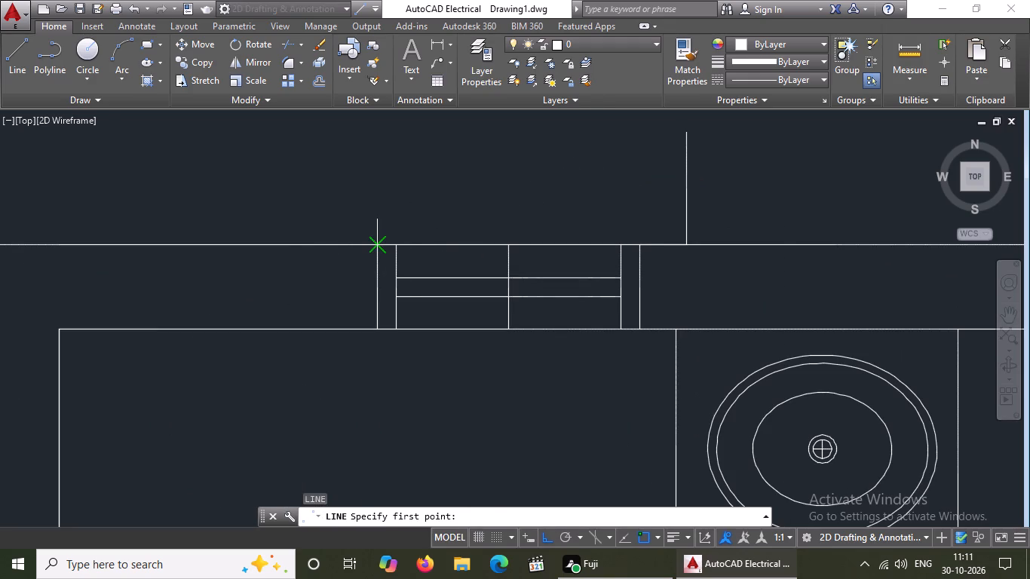
click(376, 245)
key(5)
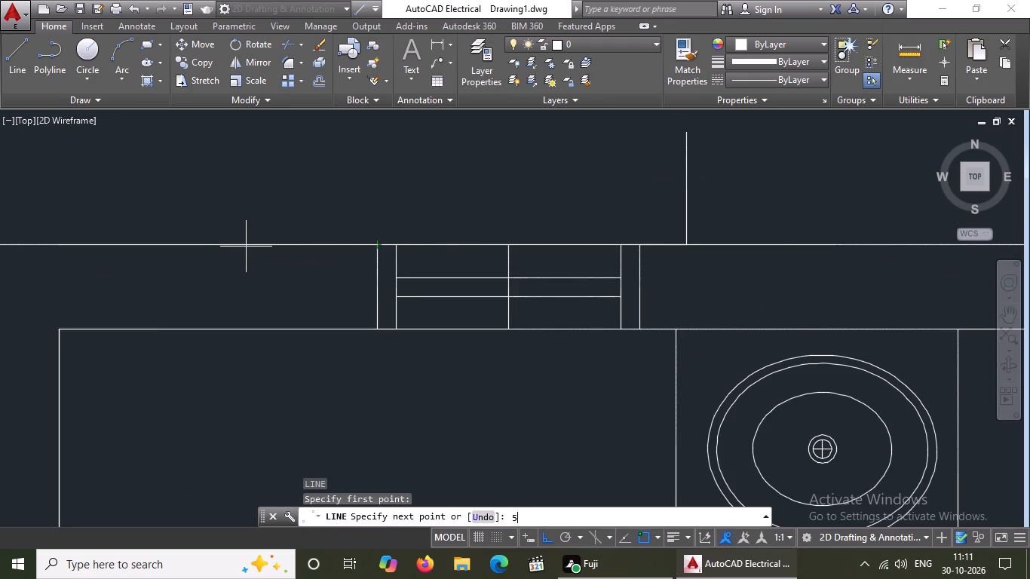
key(shift+quotedbl)
key(Return)
scroll(339, 146, down, 2)
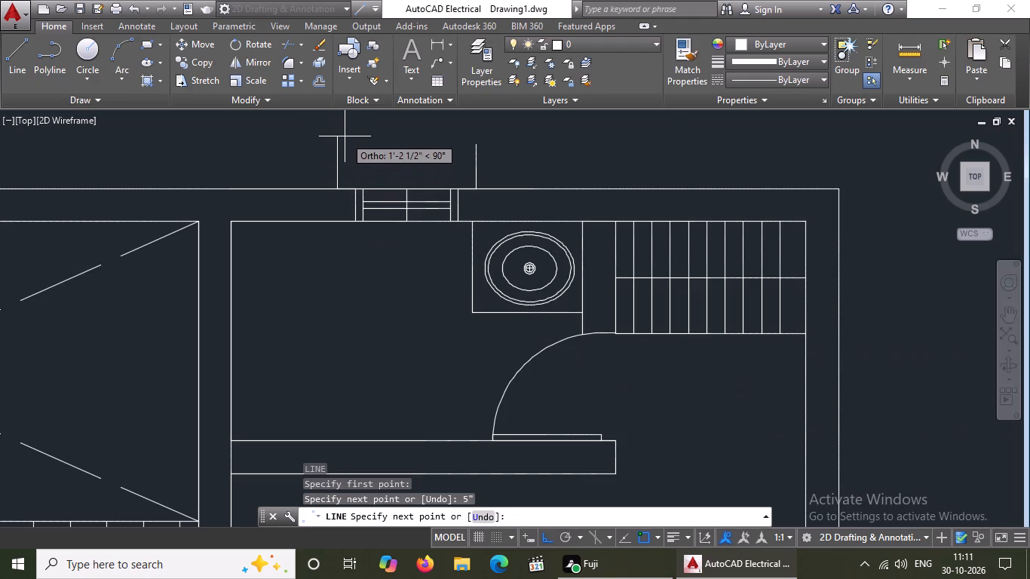
key(1)
key(apostrophe)
key(Return)
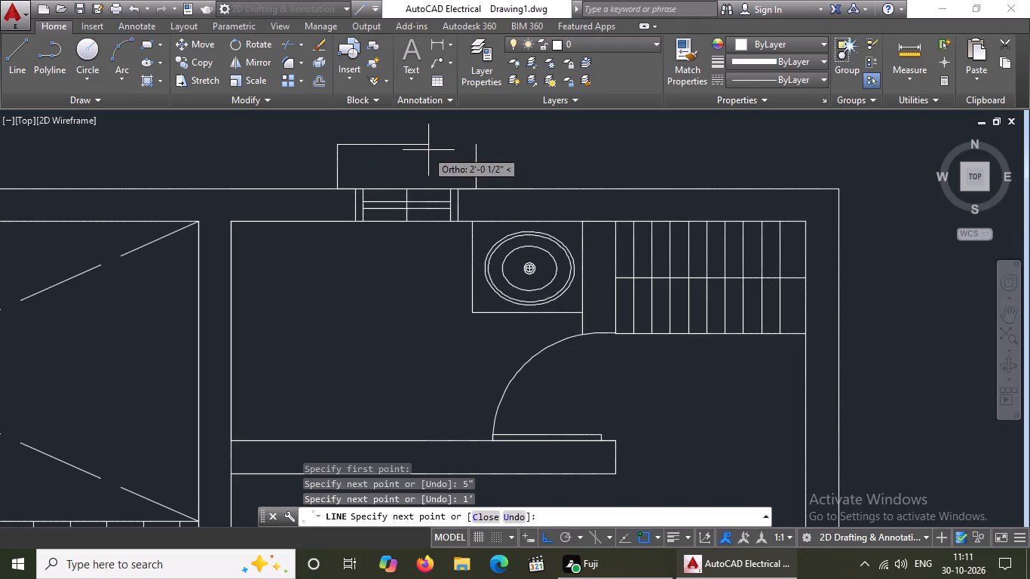
click(476, 145)
key(Escape)
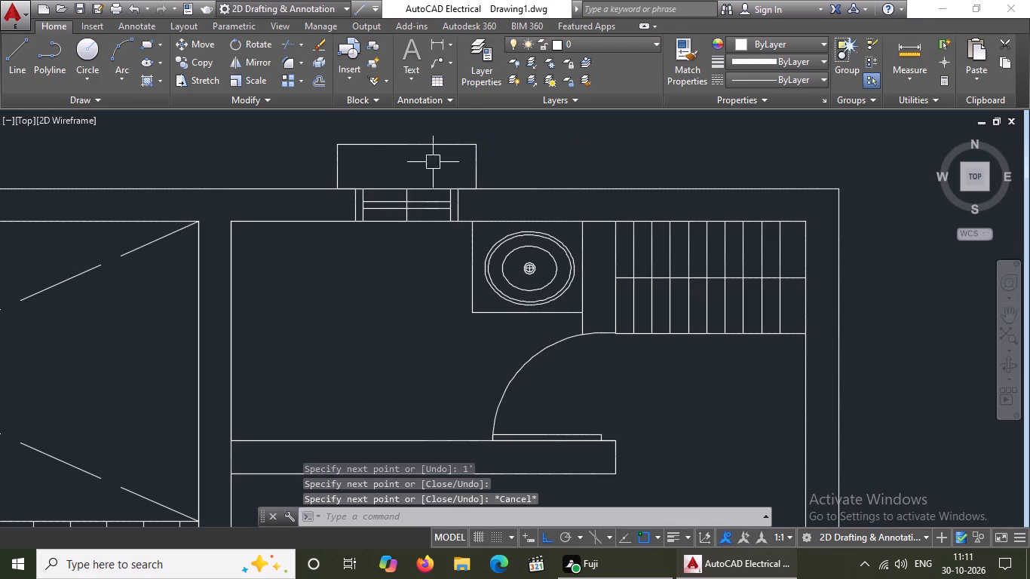
Set the projection outline above the right bathroom window to the dashed ACAD linetype.
click(300, 120)
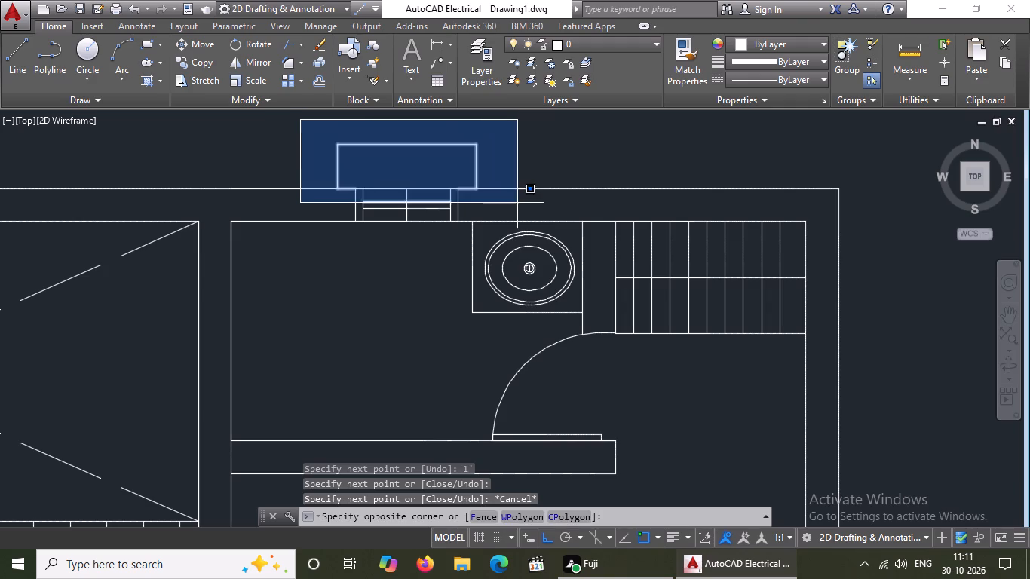
click(515, 199)
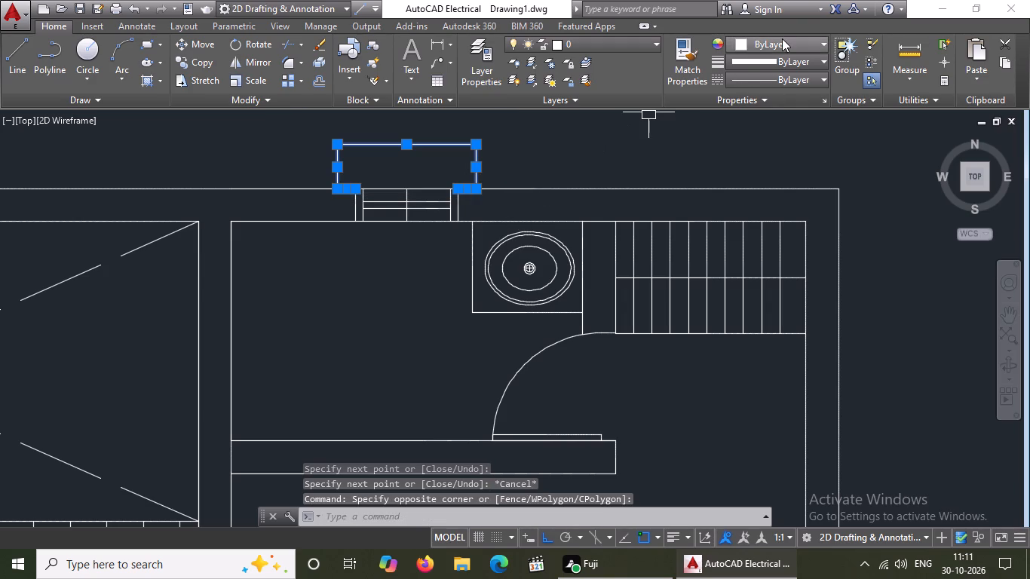
click(795, 81)
click(788, 138)
key(Escape)
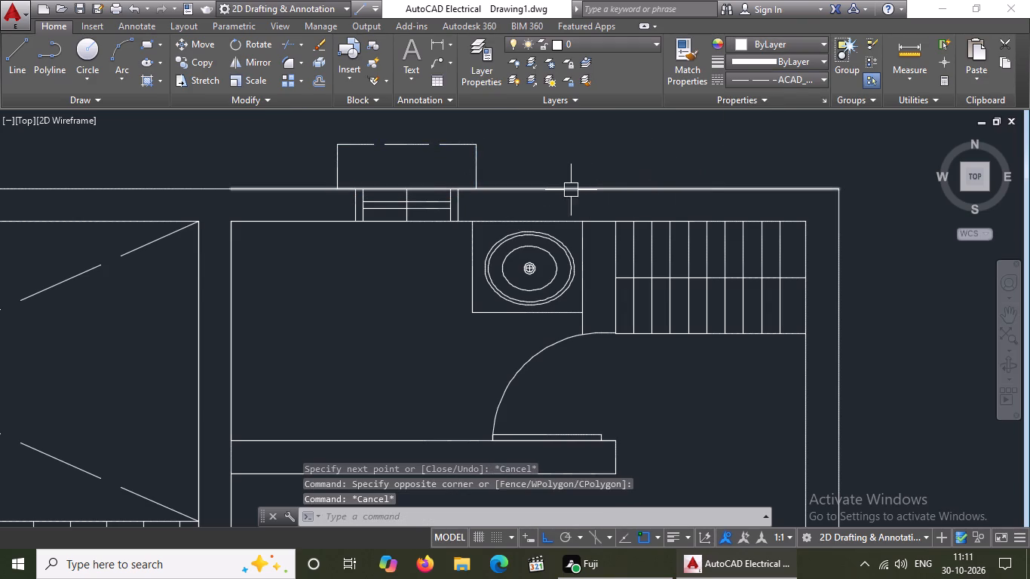
scroll(552, 186, down, 3)
key(Escape)
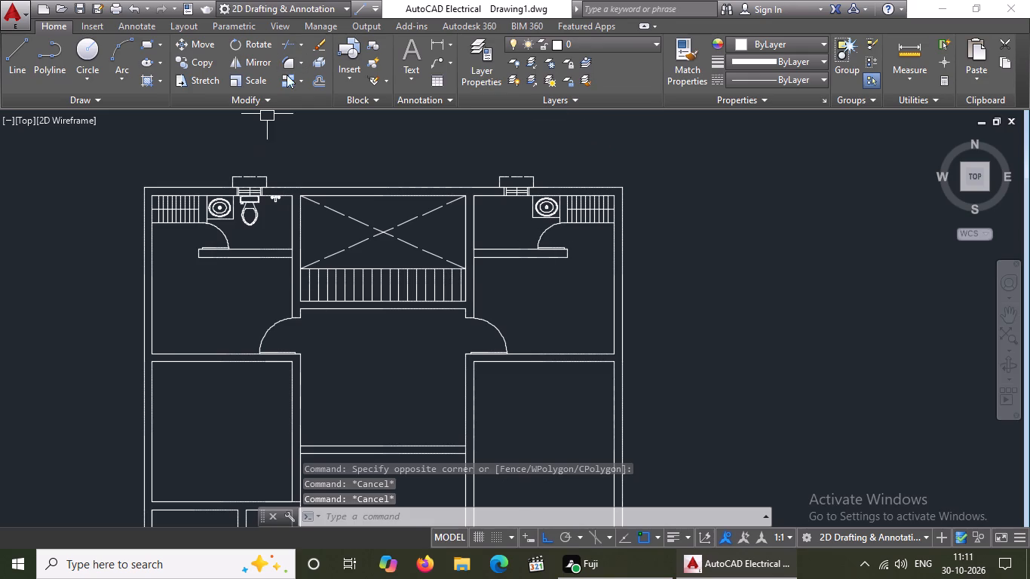
Copy the left bathroom's toilet from its tank's top midpoint to the midpoint below the right bathroom's window on the inner wall line.
click(250, 210)
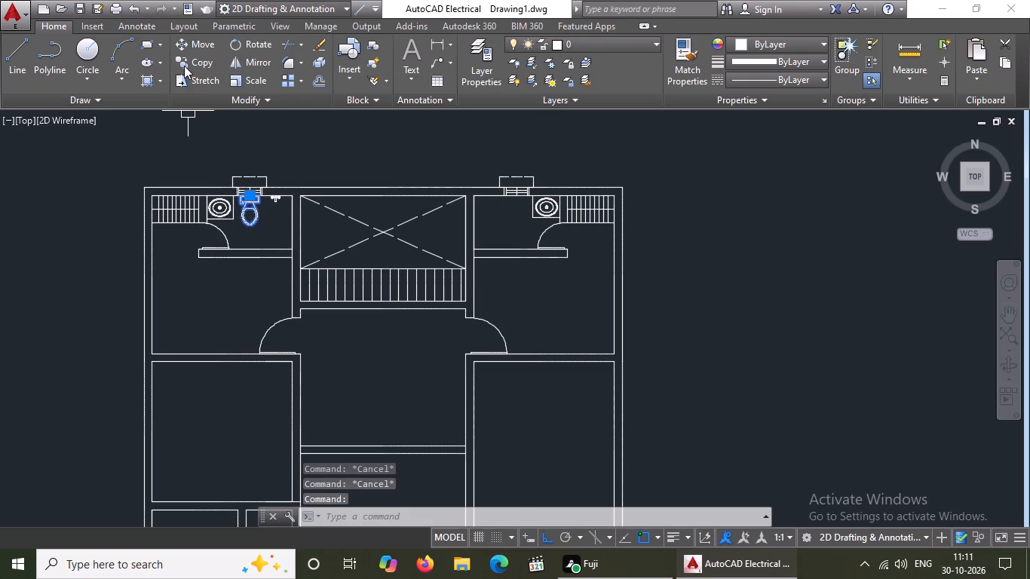
click(185, 64)
scroll(252, 188, up, 4)
scroll(164, 191, up, 3)
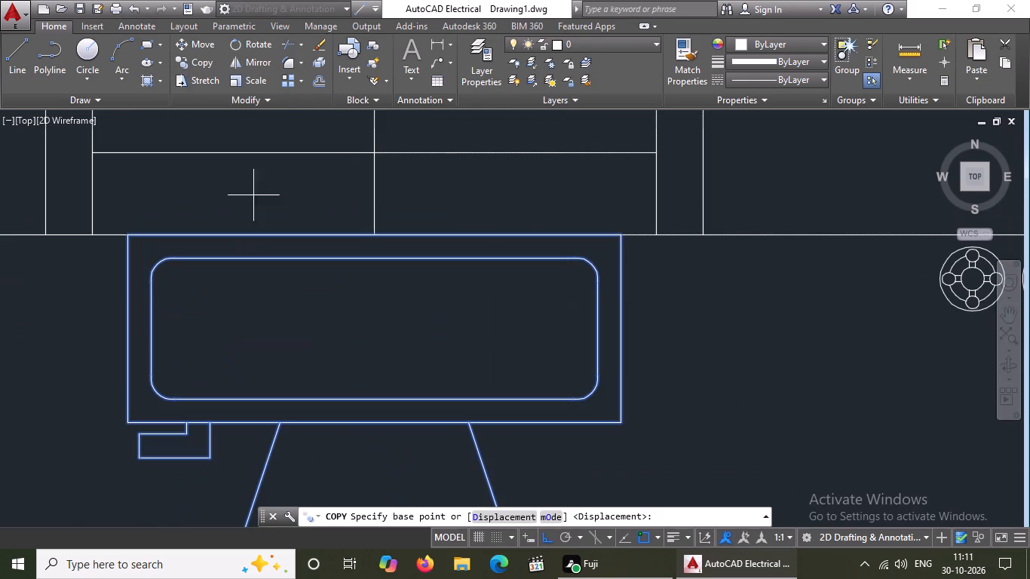
click(376, 234)
scroll(377, 232, down, 4)
scroll(630, 231, down, 3)
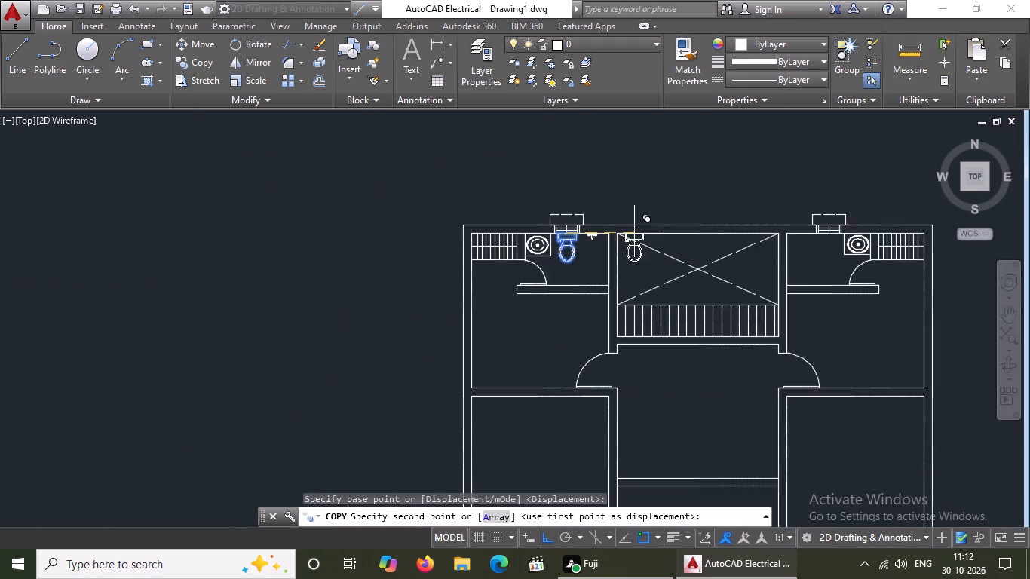
scroll(903, 222, up, 3)
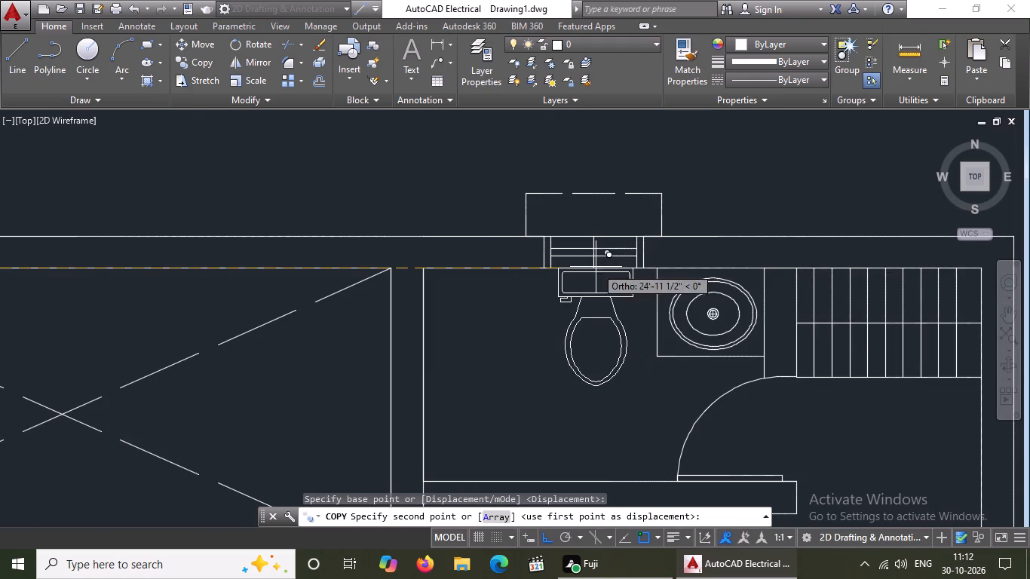
scroll(593, 271, up, 4)
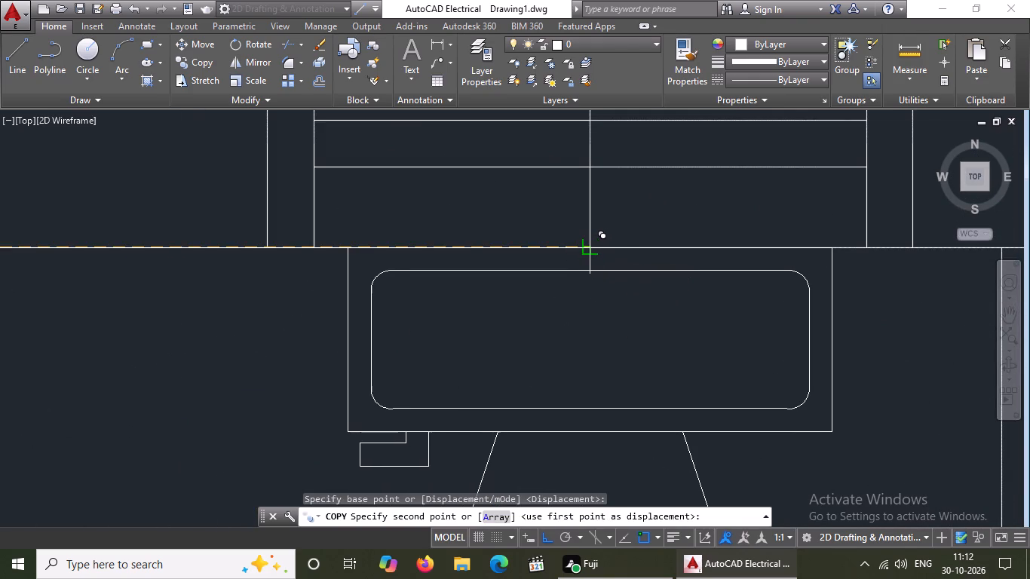
click(587, 247)
scroll(586, 248, down, 4)
key(Escape)
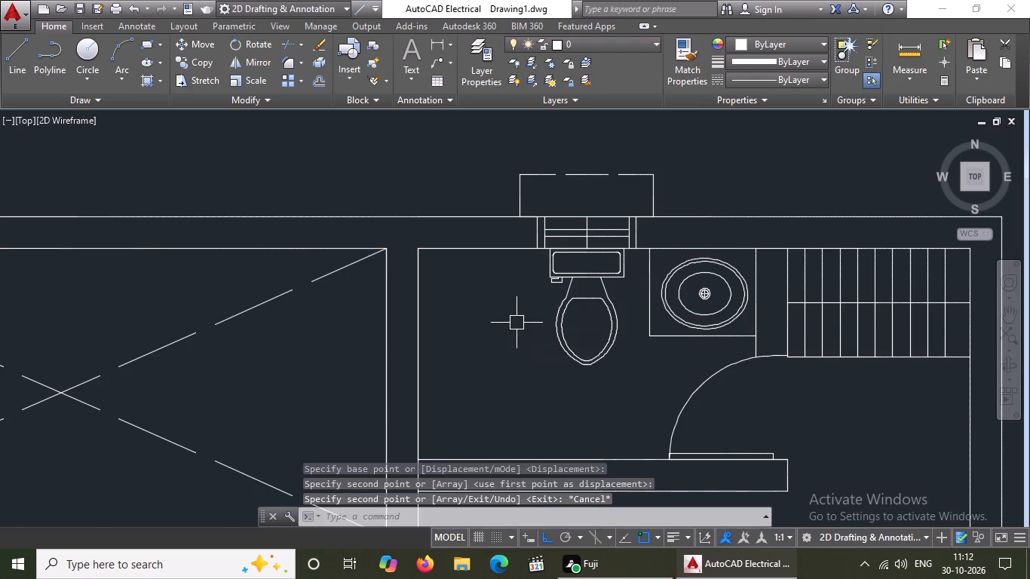
Copy the left bathroom's tap fixture horizontally to the top wall of the right bathroom, left of the toilet.
scroll(520, 322, down, 5)
scroll(390, 323, up, 3)
scroll(591, 298, up, 2)
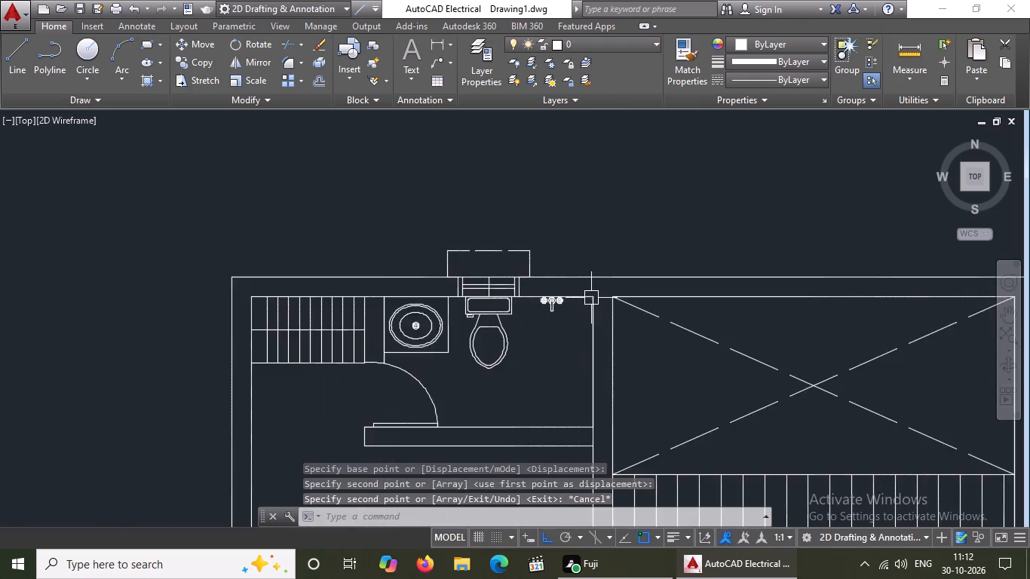
scroll(591, 298, up, 2)
click(459, 311)
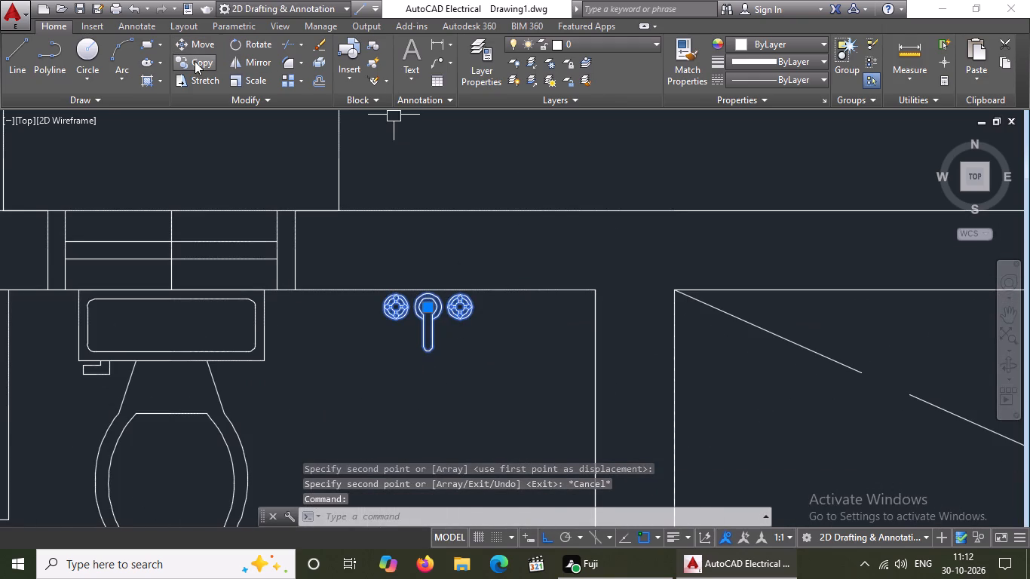
click(194, 65)
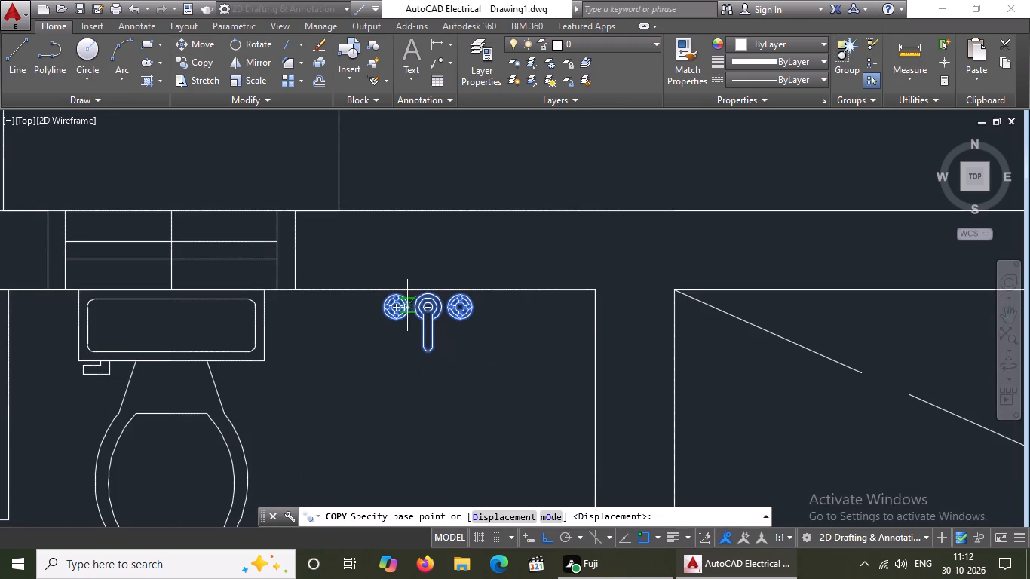
click(428, 307)
scroll(450, 302, down, 4)
right_click(697, 308)
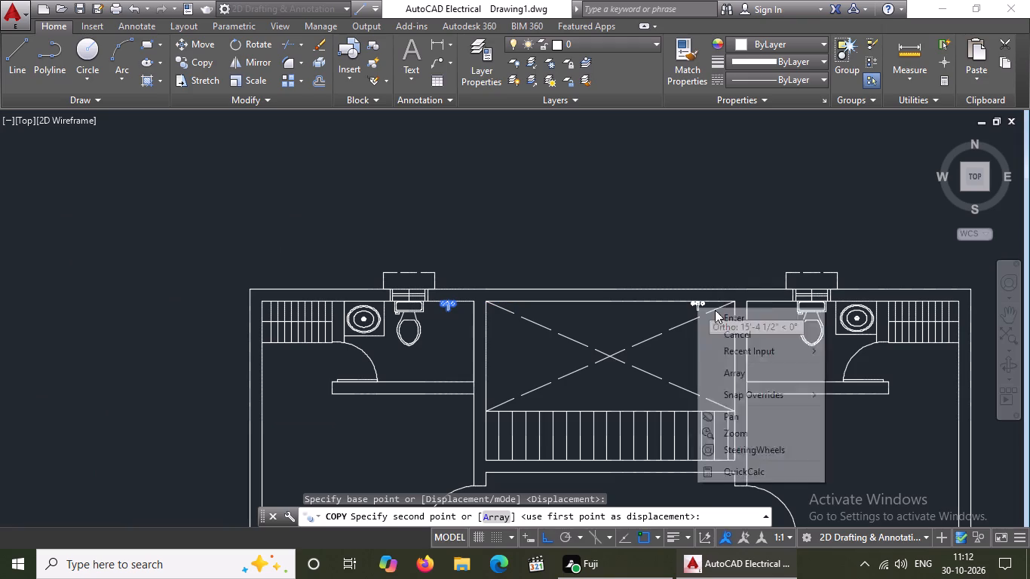
key(Escape)
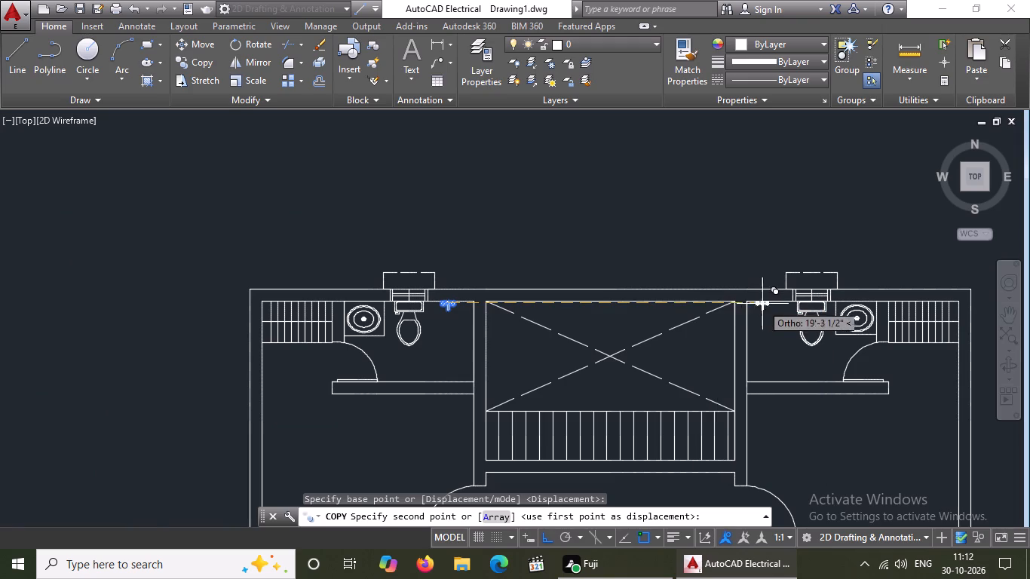
scroll(771, 307, up, 2)
click(769, 307)
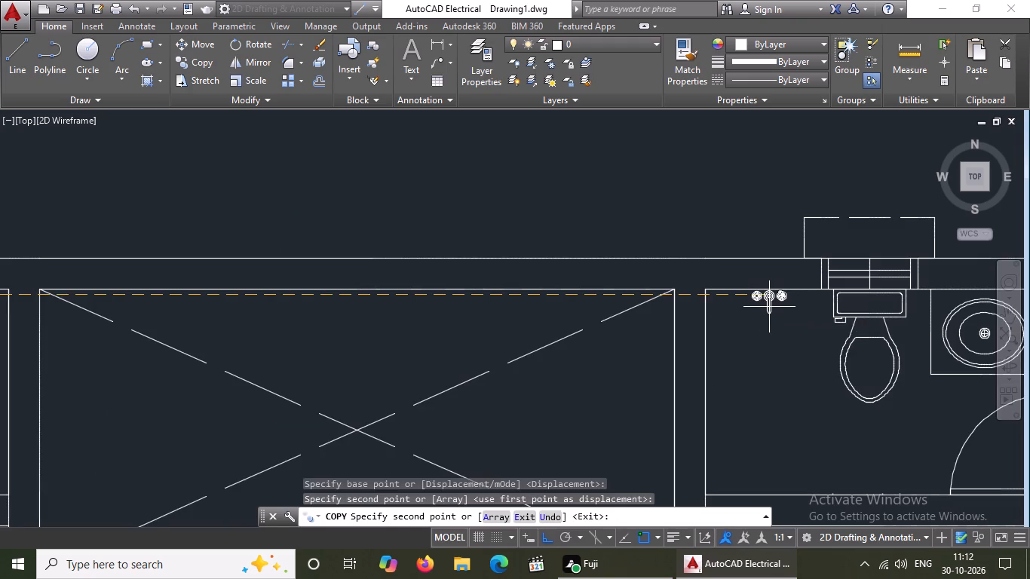
scroll(769, 308, down, 4)
key(Escape)
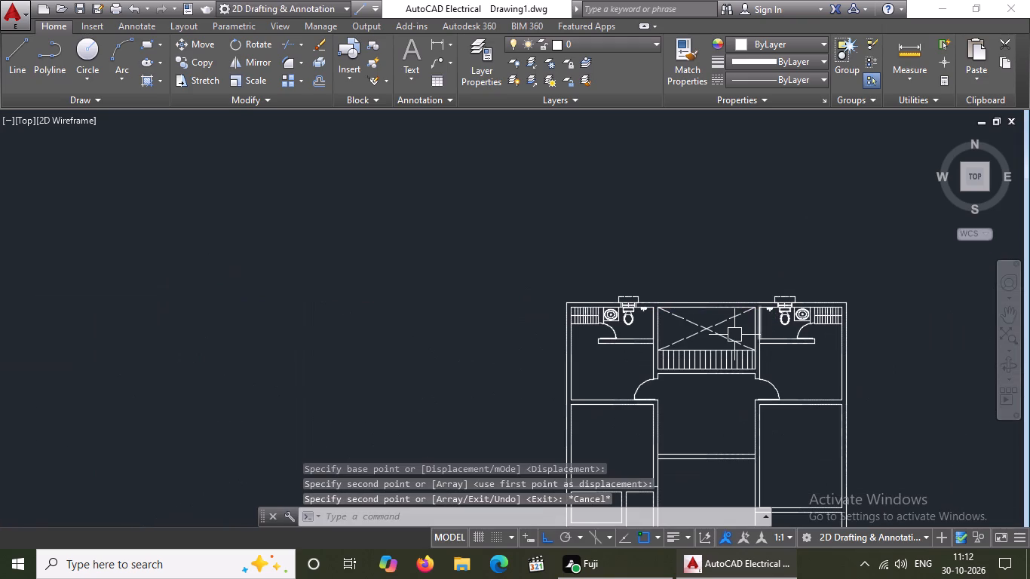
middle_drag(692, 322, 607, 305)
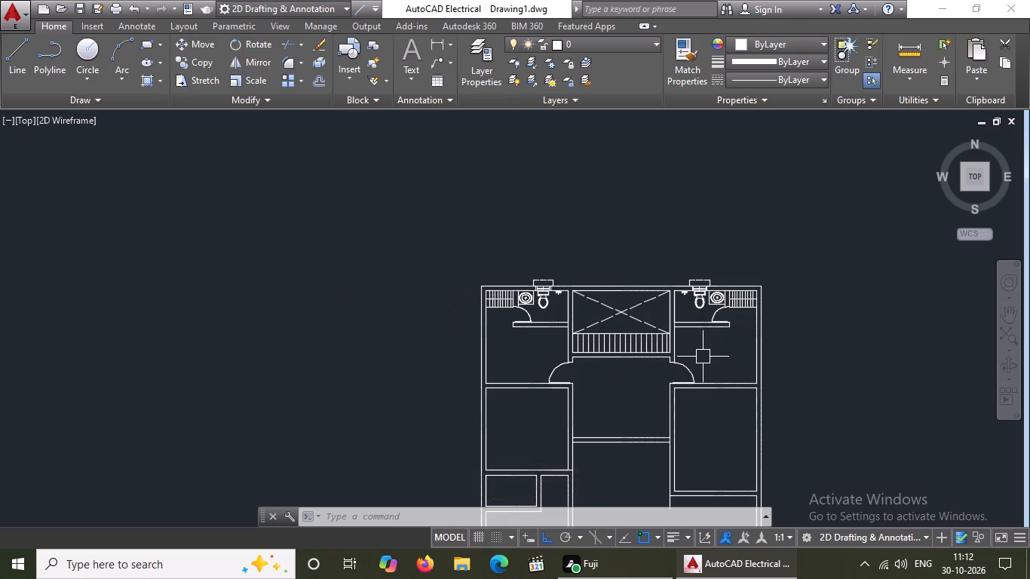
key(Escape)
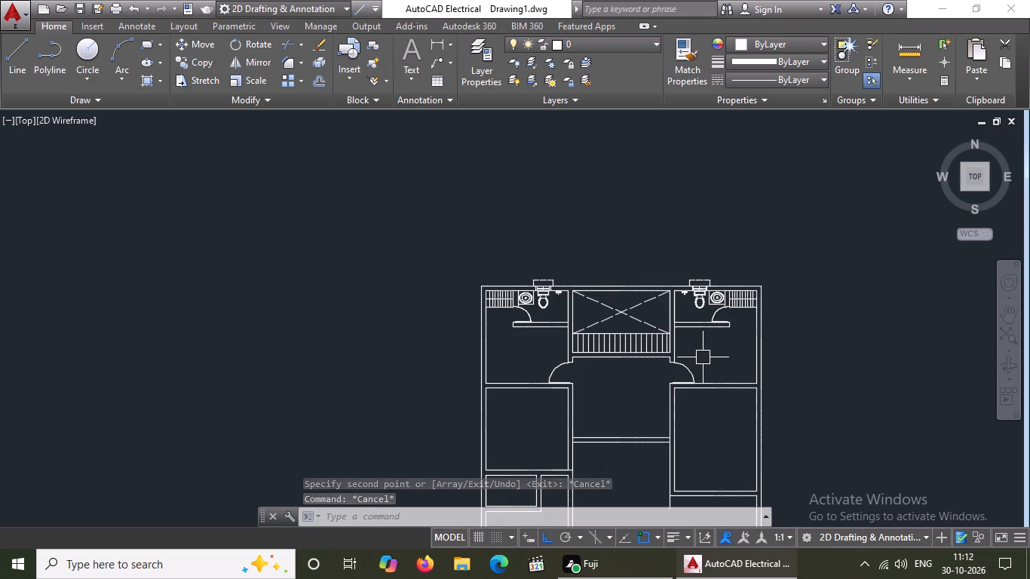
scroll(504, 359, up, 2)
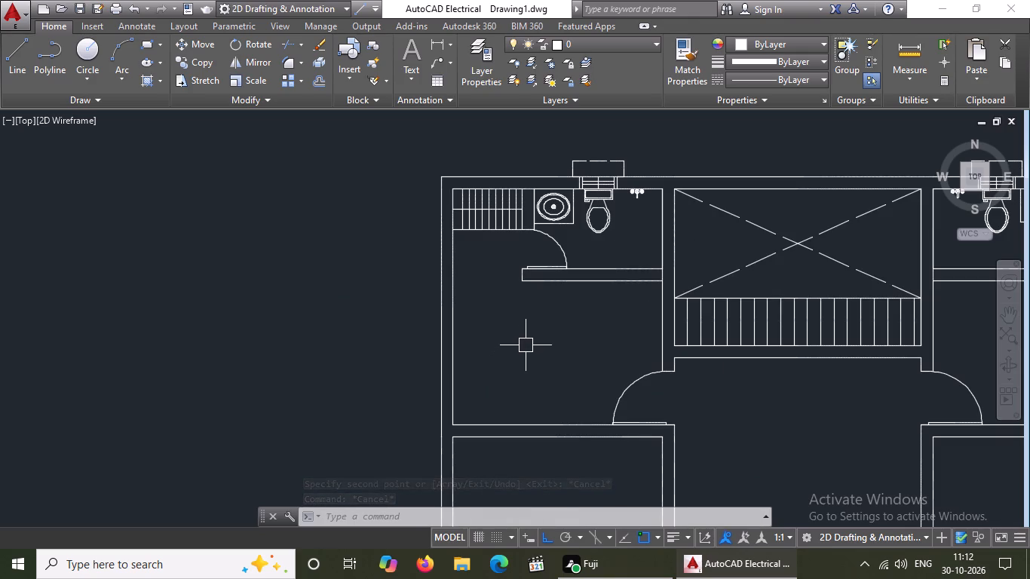
Open the Blocks collection of the Home - Space Planner.dwg sample drawing in DesignCenter.
text(dc)
key(space)
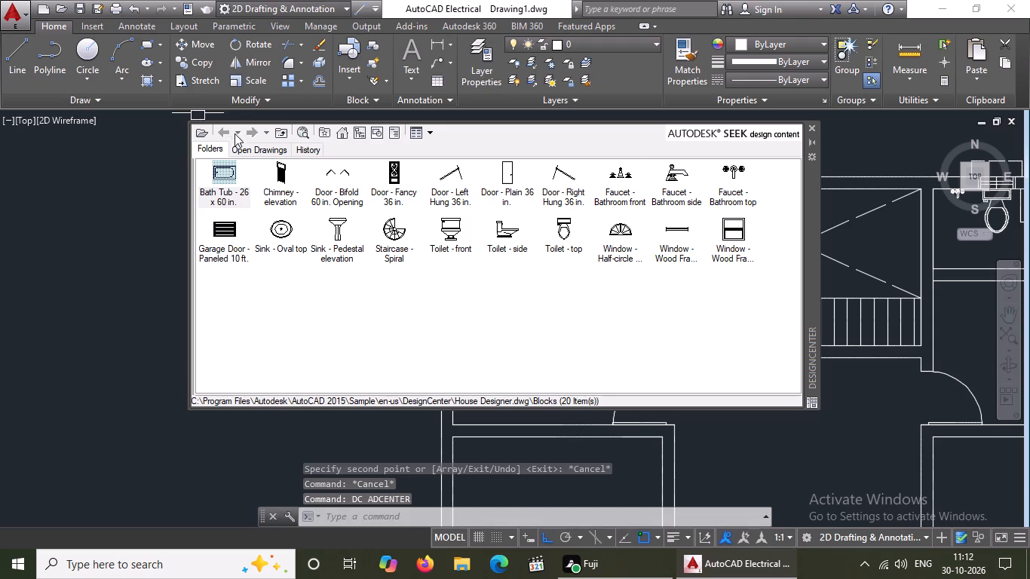
click(204, 132)
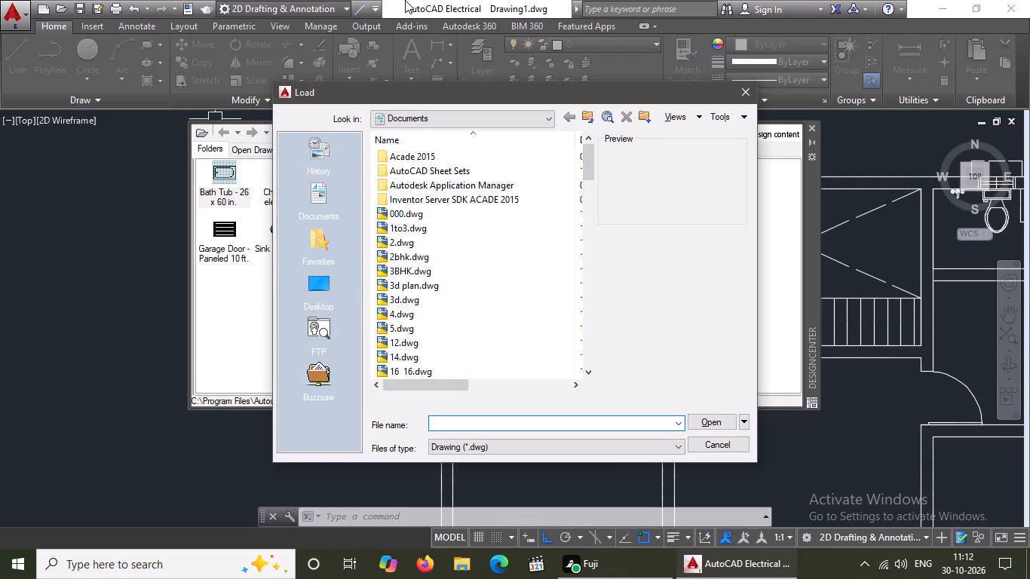
click(746, 87)
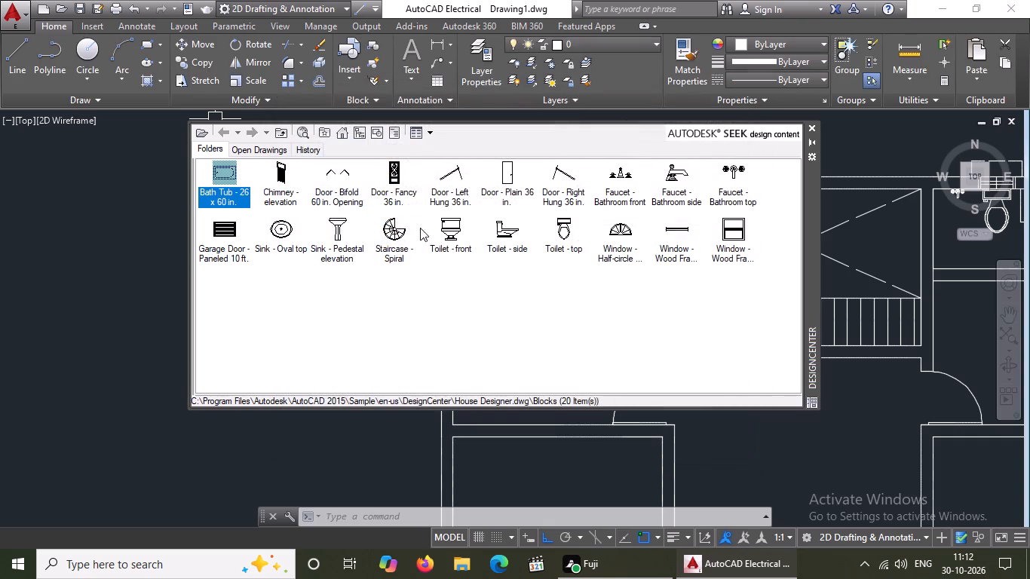
click(342, 133)
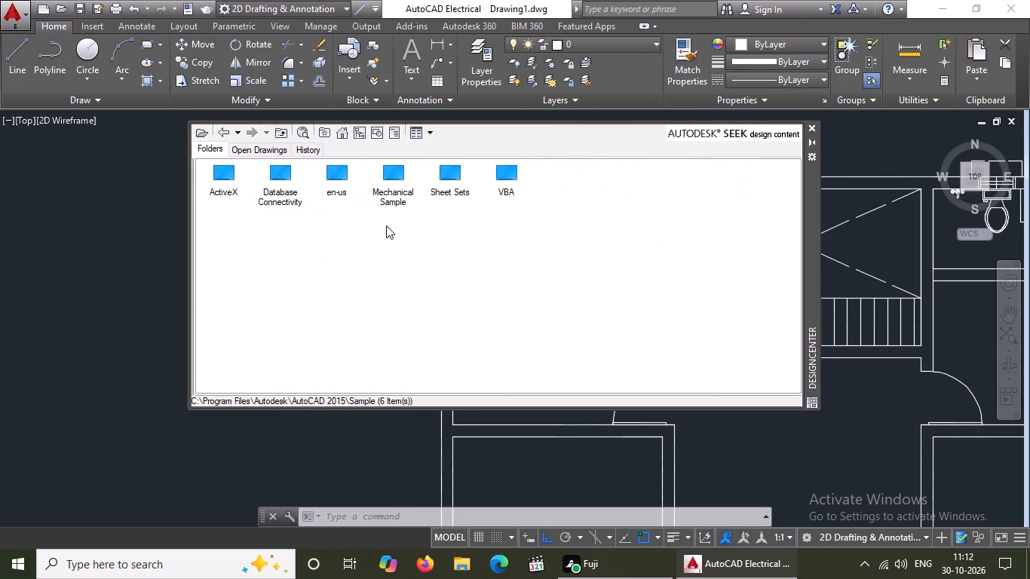
double_click(332, 177)
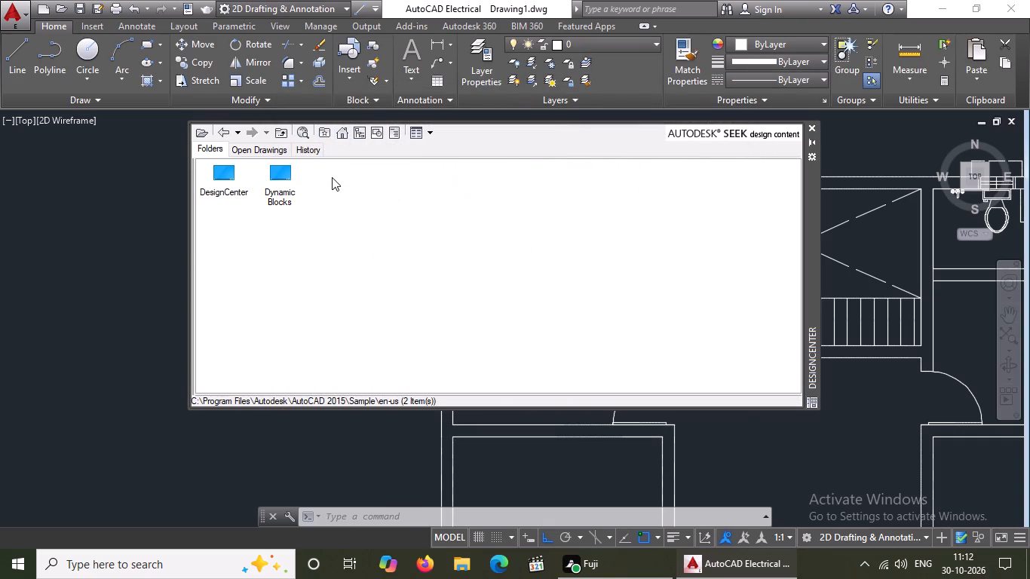
double_click(226, 180)
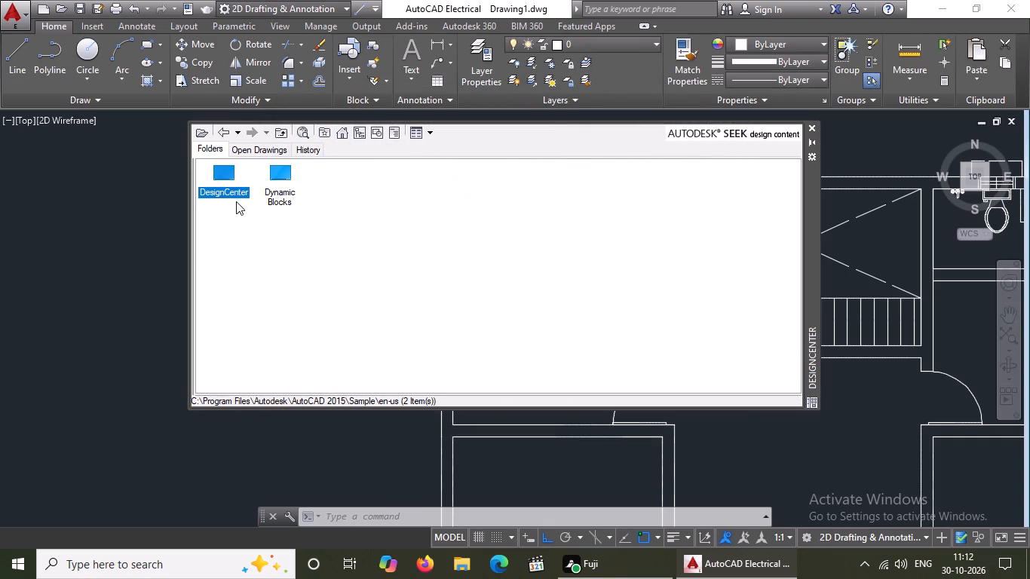
double_click(220, 176)
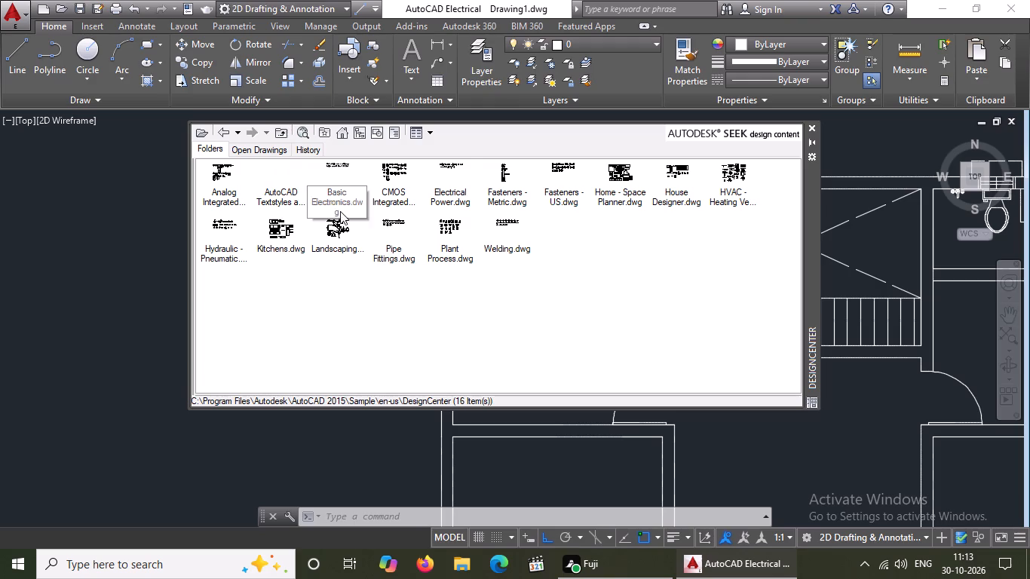
double_click(613, 190)
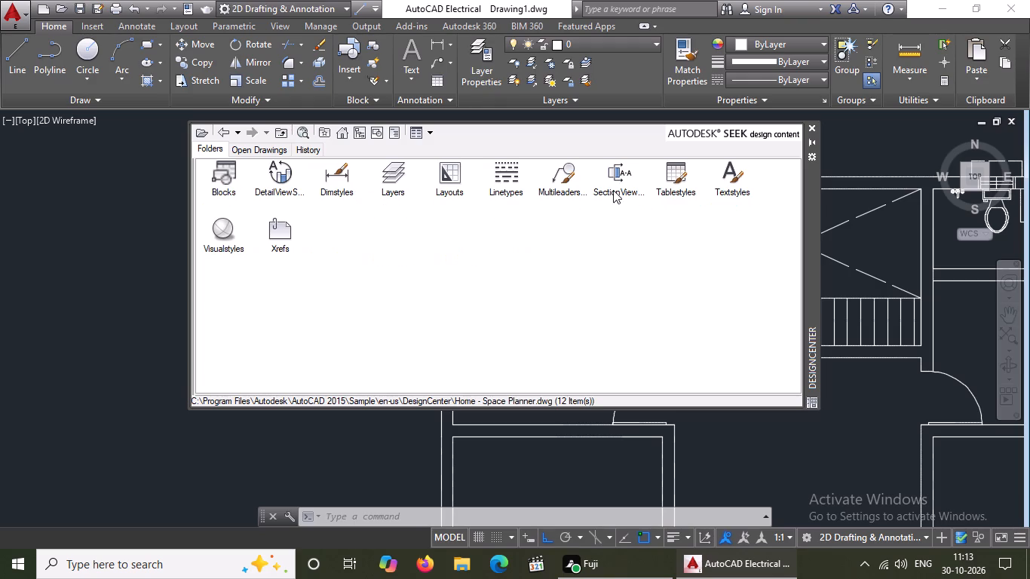
double_click(222, 178)
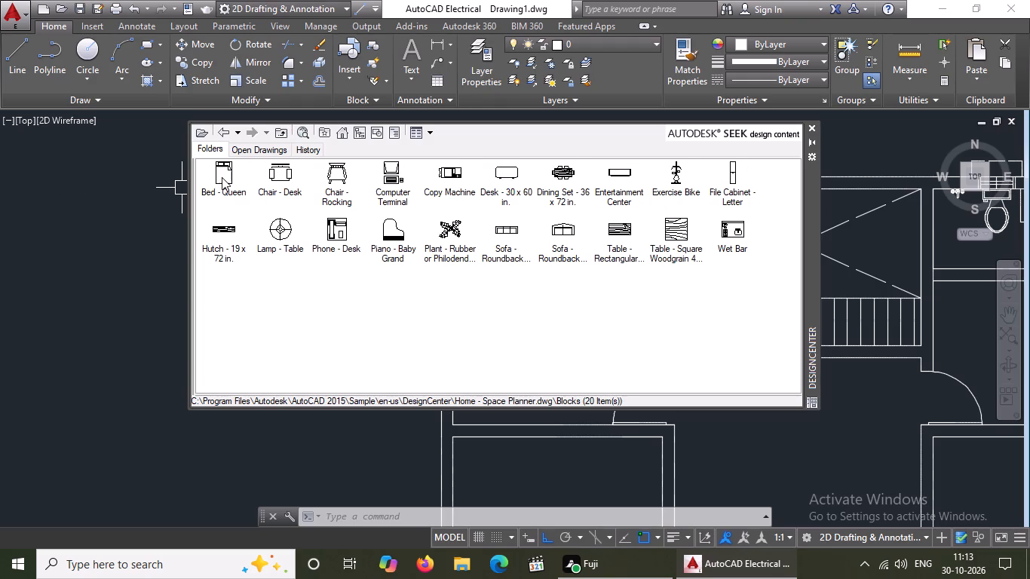
Insert the queen bed, table lamp, 30 x 60 in. desk, rocking chair and desk chair blocks in the empty area left of the plan.
drag(222, 177, 149, 224)
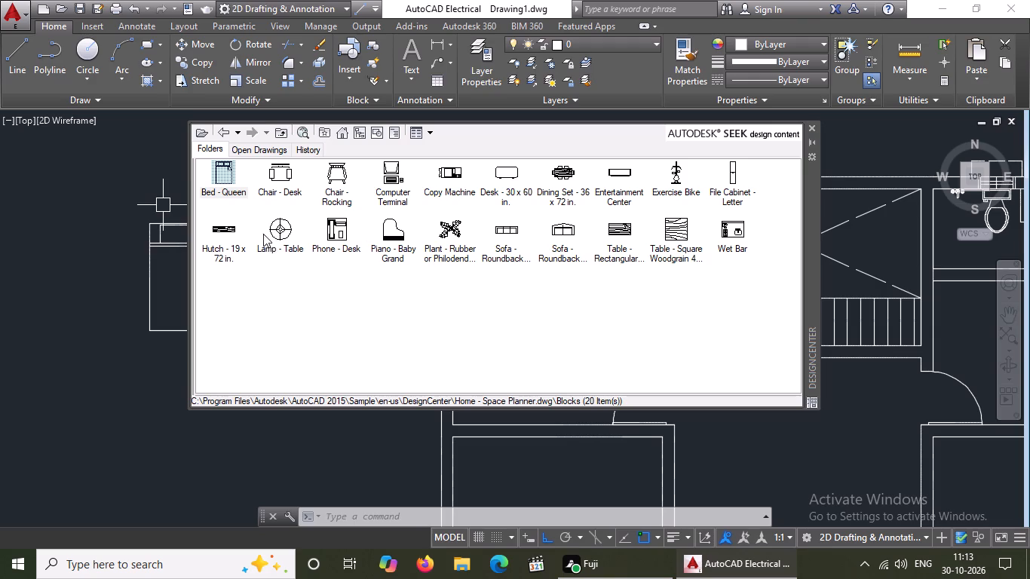
drag(276, 225, 118, 224)
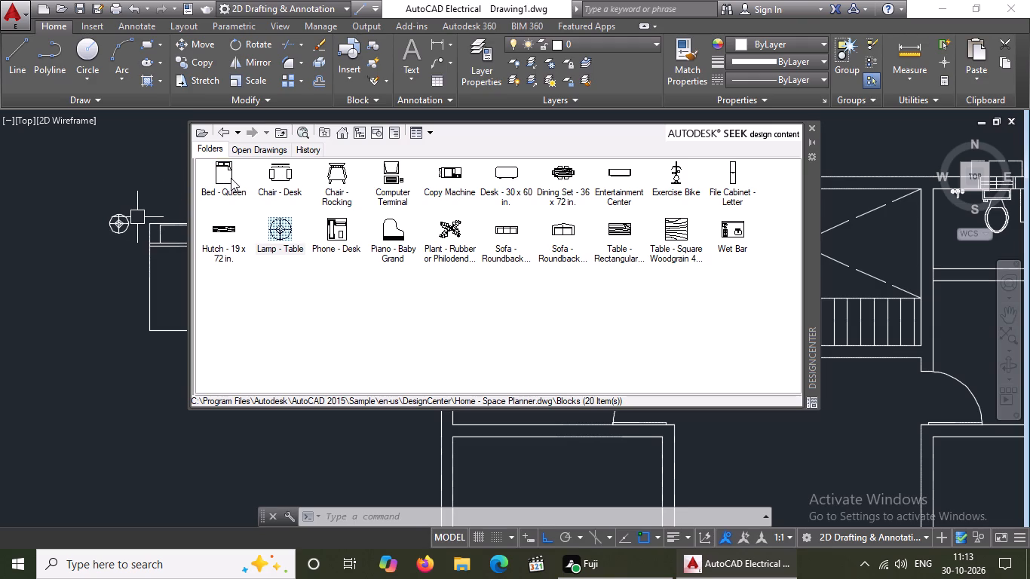
drag(509, 179, 332, 176)
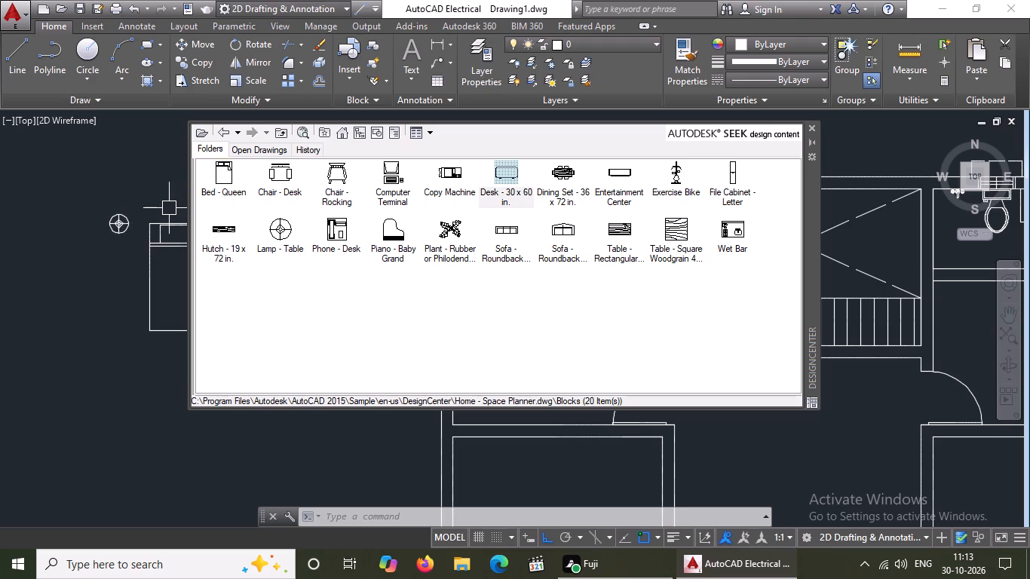
drag(332, 176, 124, 167)
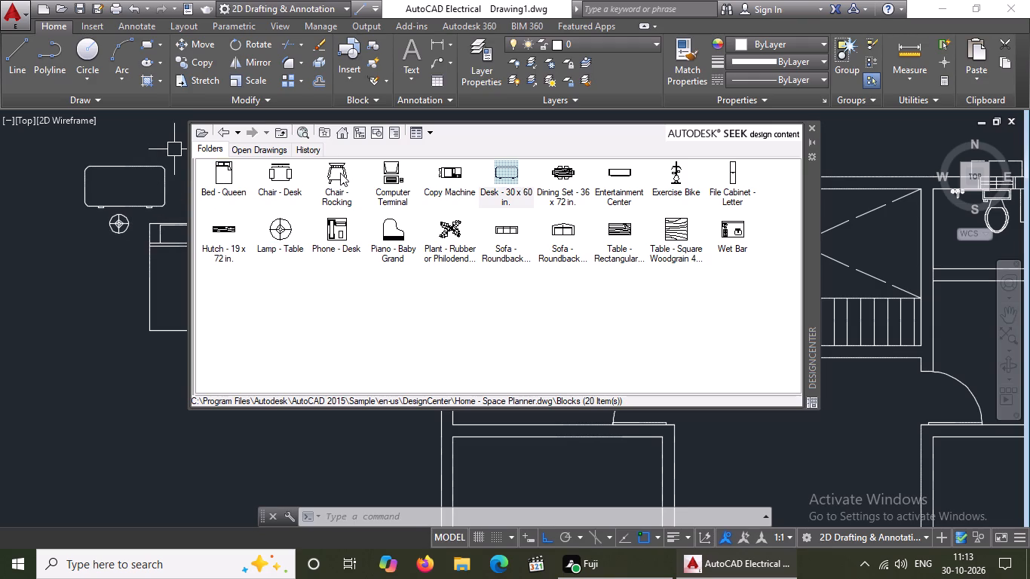
drag(339, 173, 72, 268)
drag(281, 173, 133, 258)
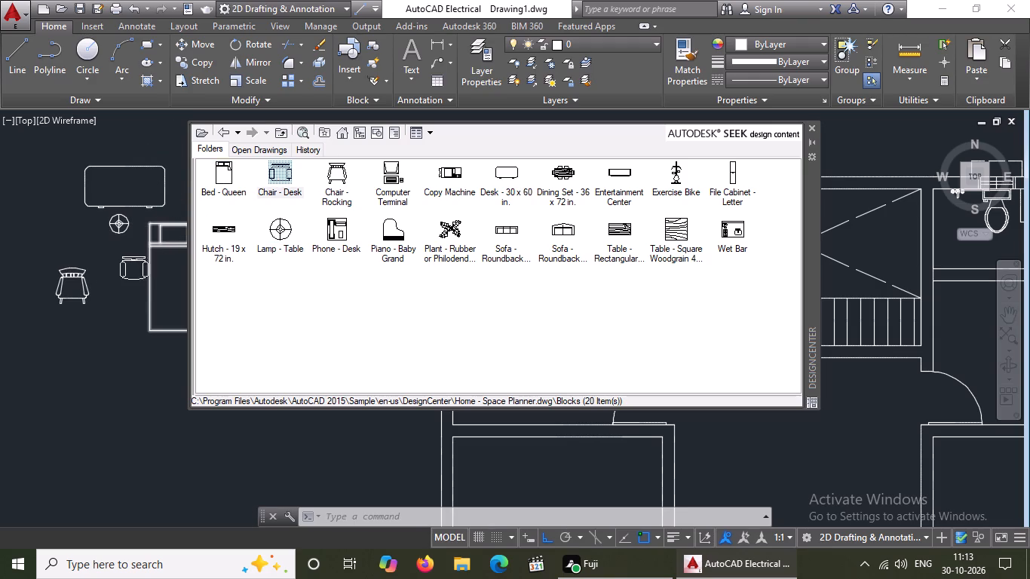
drag(133, 258, 121, 264)
scroll(501, 217, down, 2)
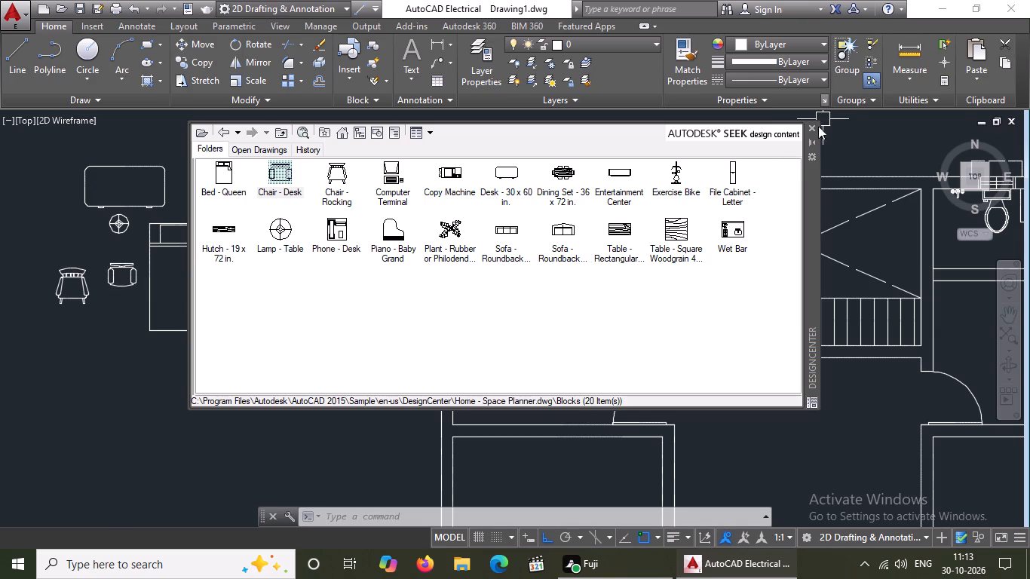
click(810, 127)
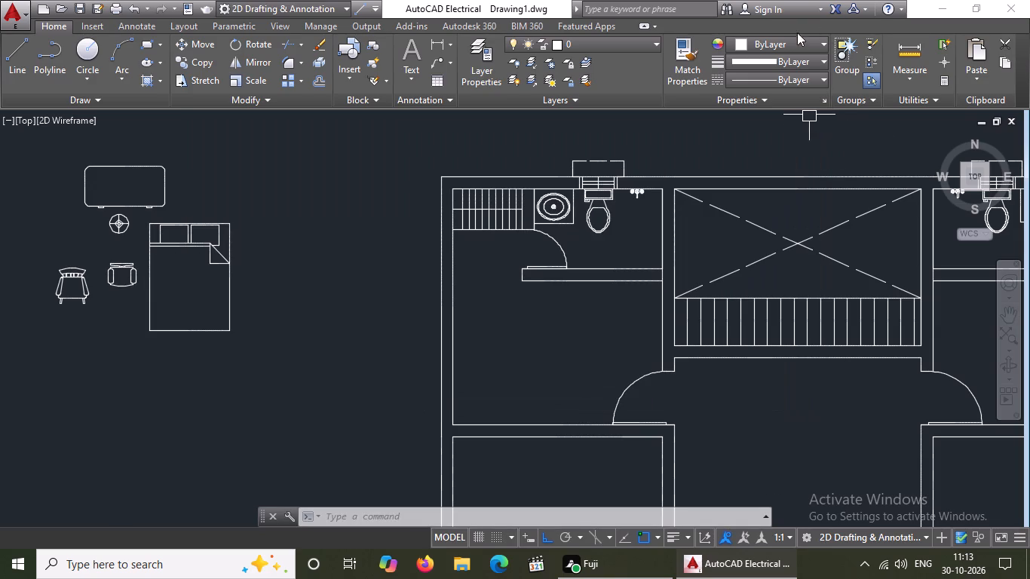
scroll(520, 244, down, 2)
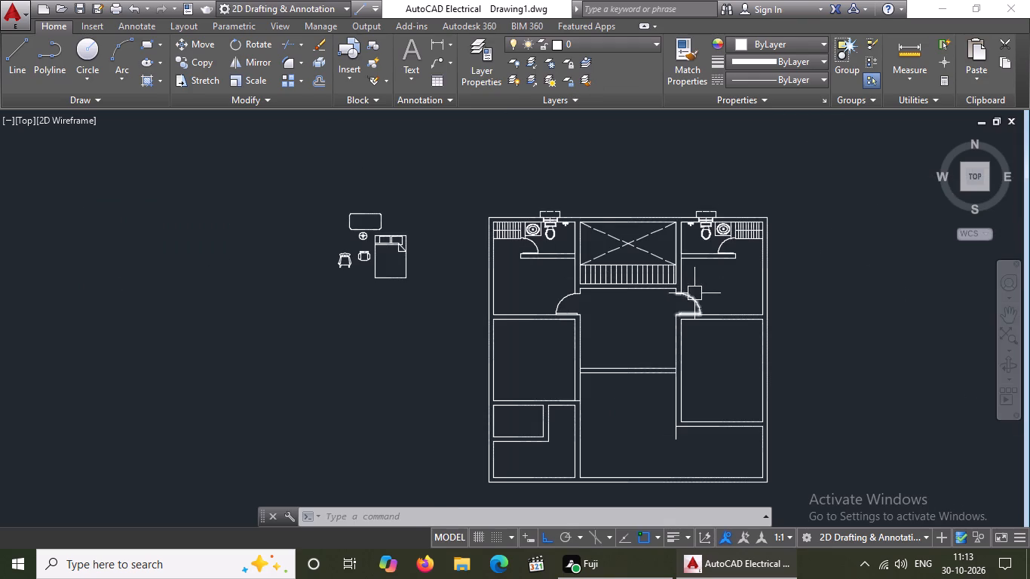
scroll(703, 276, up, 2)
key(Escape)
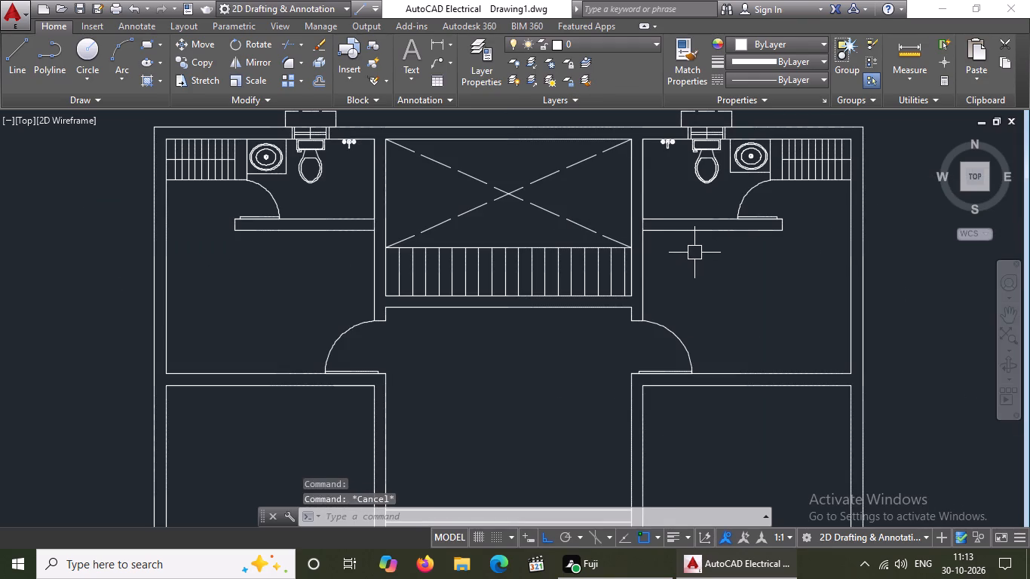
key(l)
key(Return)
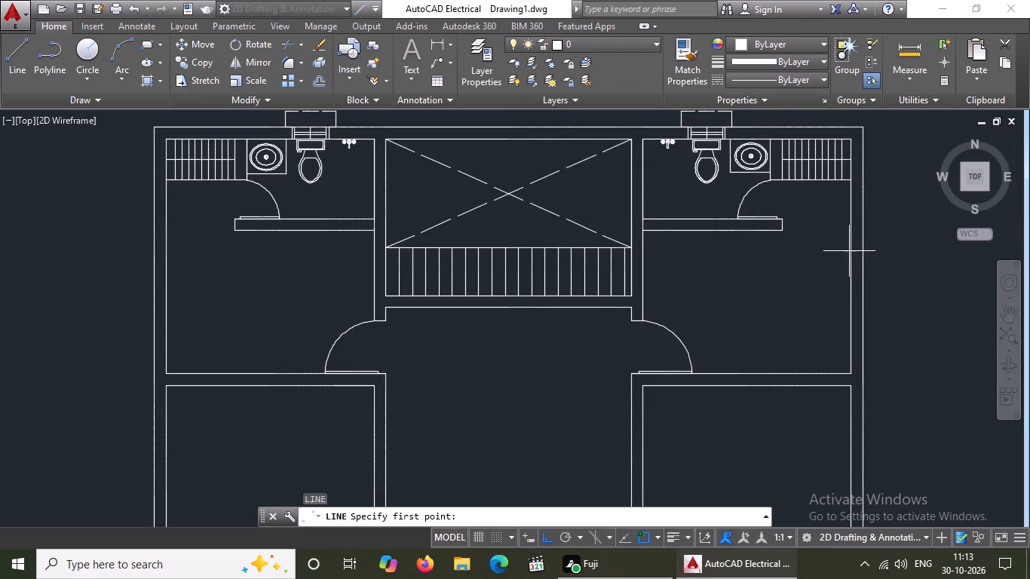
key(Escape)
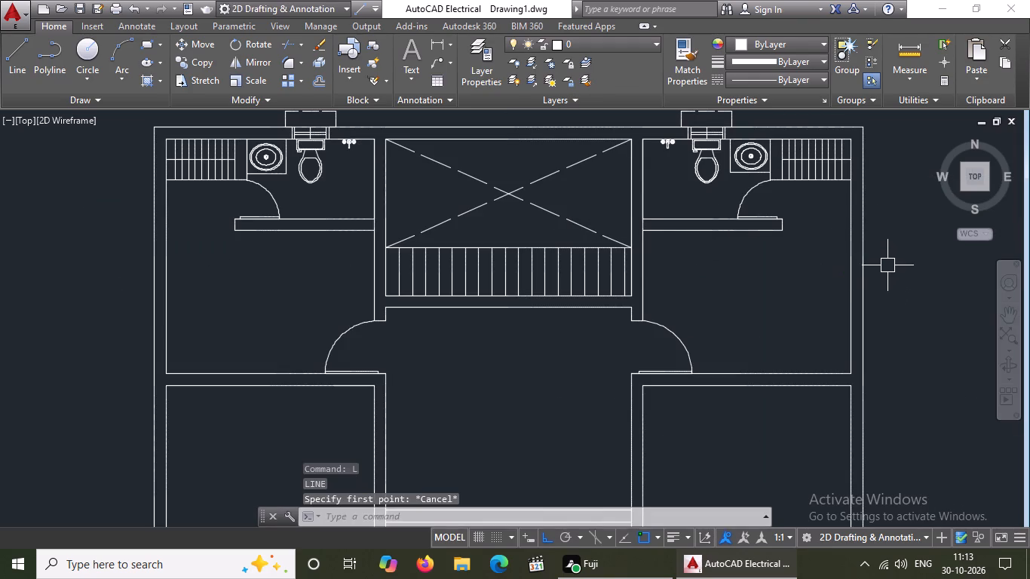
Clear all object snap modes and enable only Endpoint, Midpoint and Center.
key(o)
key(s)
key(Return)
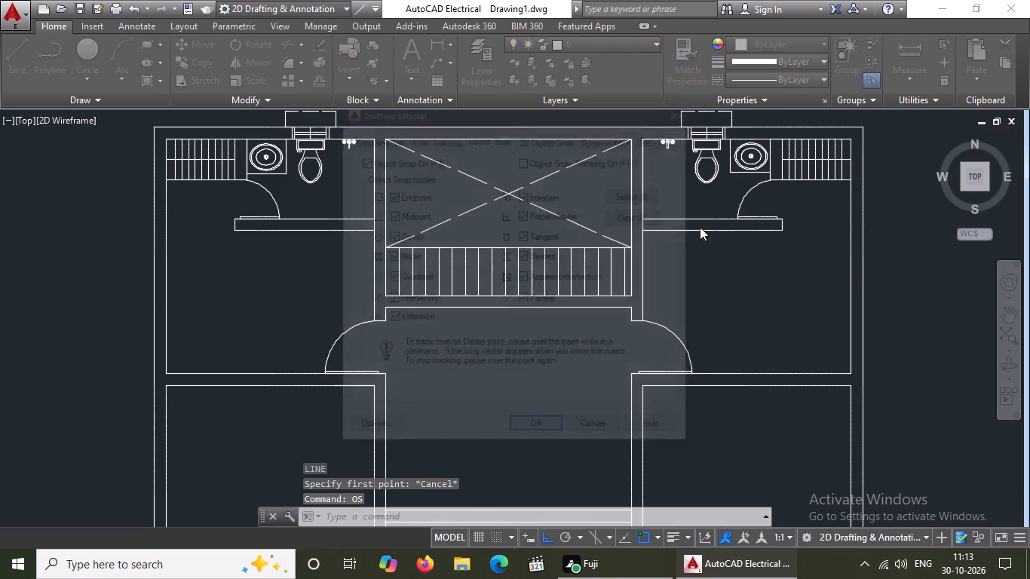
click(639, 216)
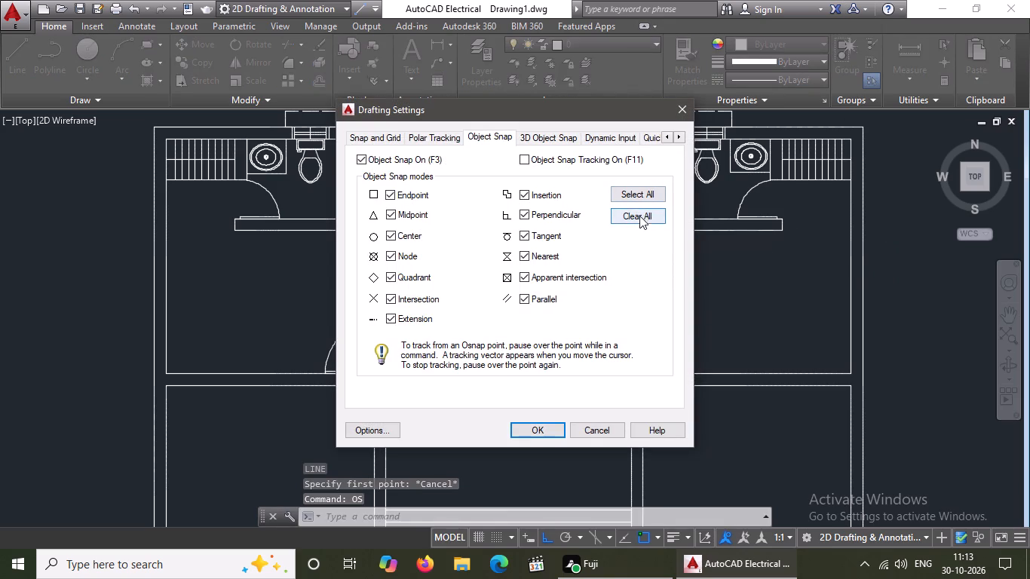
click(409, 231)
click(408, 214)
click(409, 200)
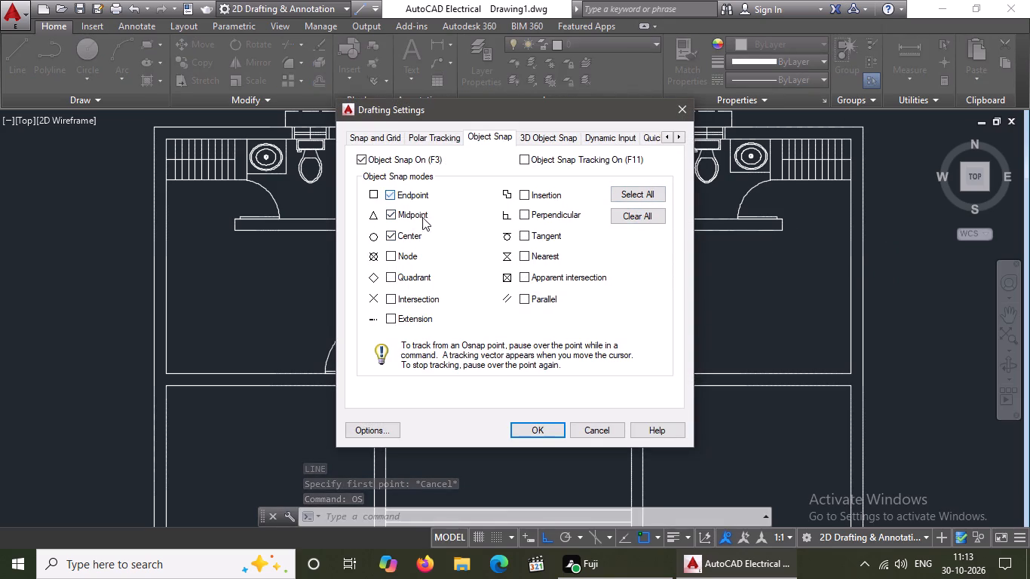
click(534, 428)
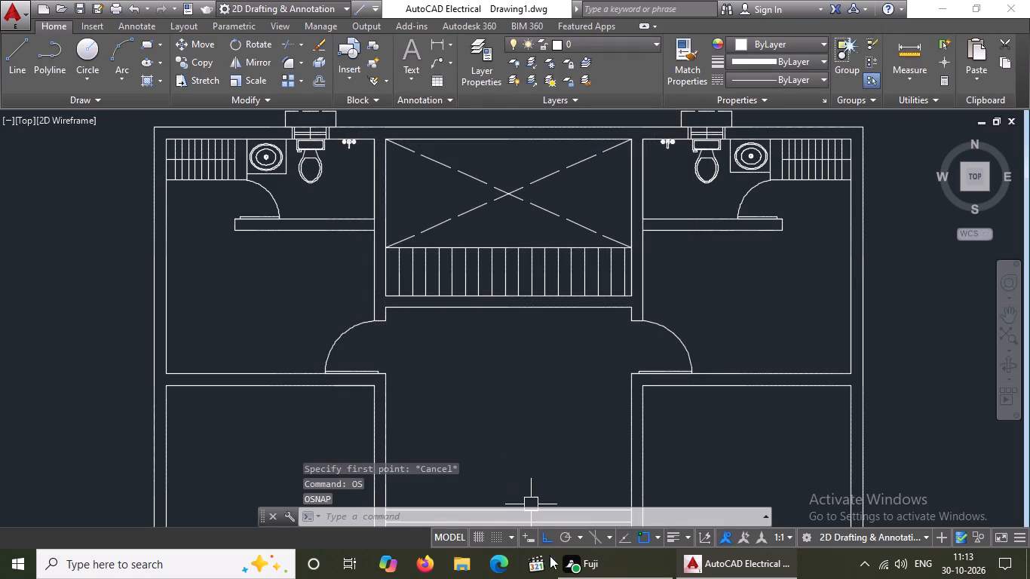
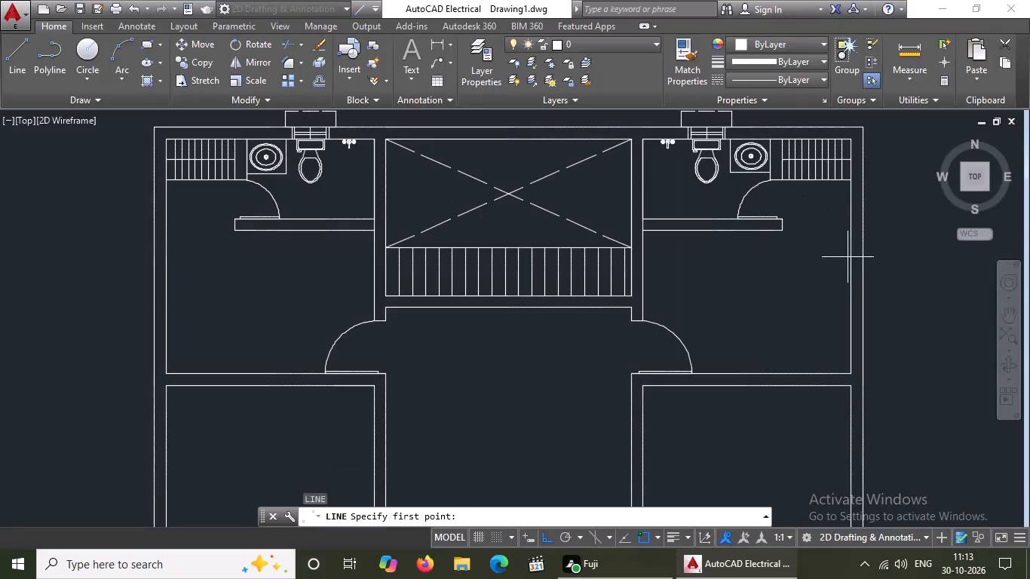
Draw a 9" line across the thickness of the right and left outer walls, beside the two upper rooms.
drag(851, 253, 865, 250)
text(9")
key(Return)
key(Return)
key(l)
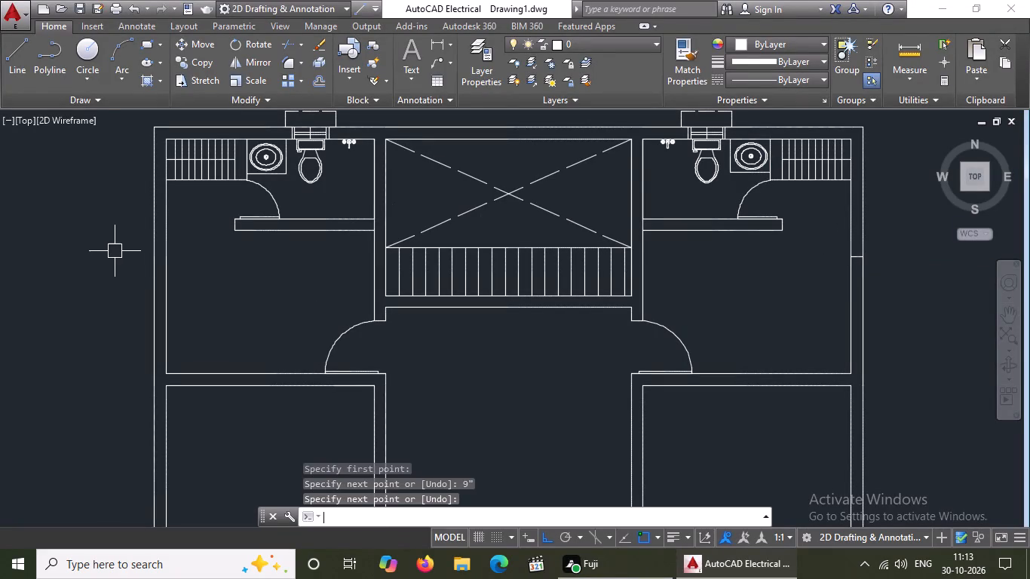
key(Return)
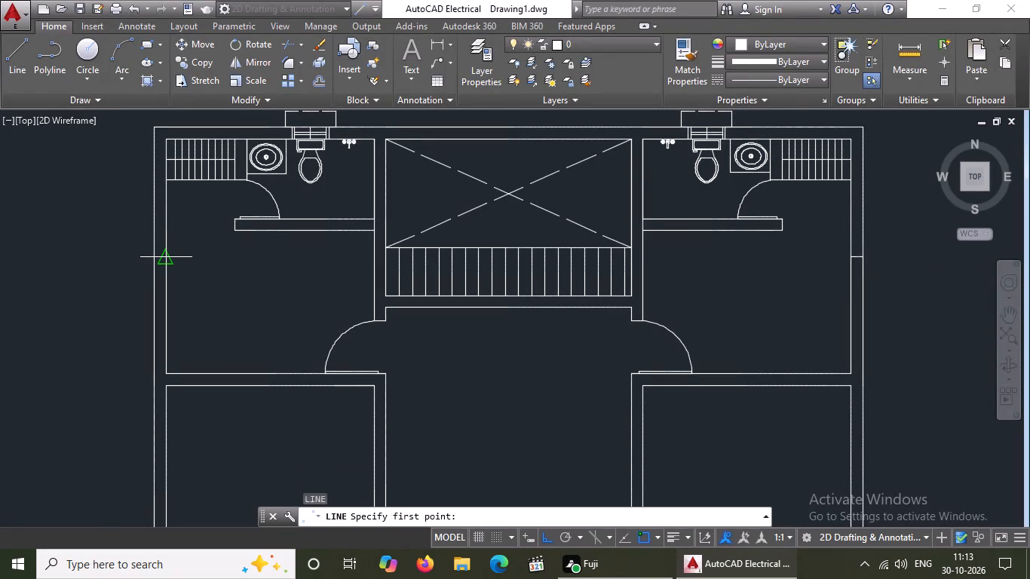
click(172, 256)
text(9")
key(Return)
key(Return)
Offset the cross line in the left outer wall by 2' both upward and downward.
key(o)
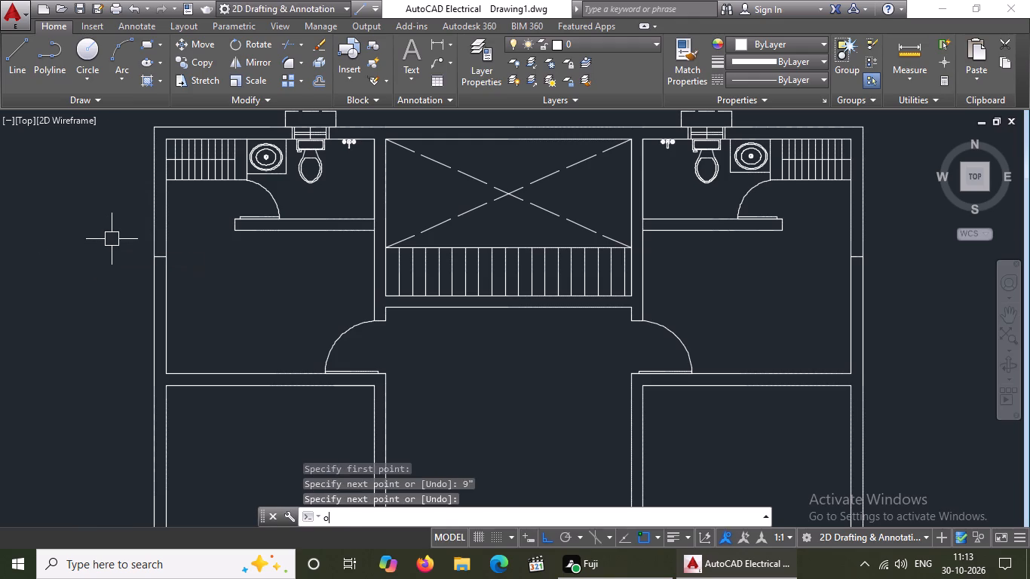
key(Return)
text(2')
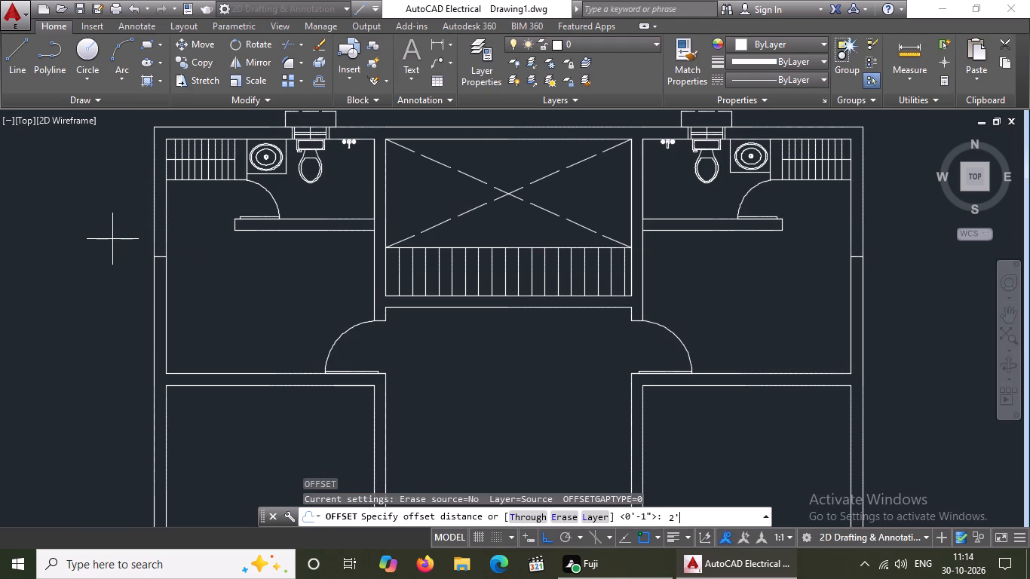
key(Return)
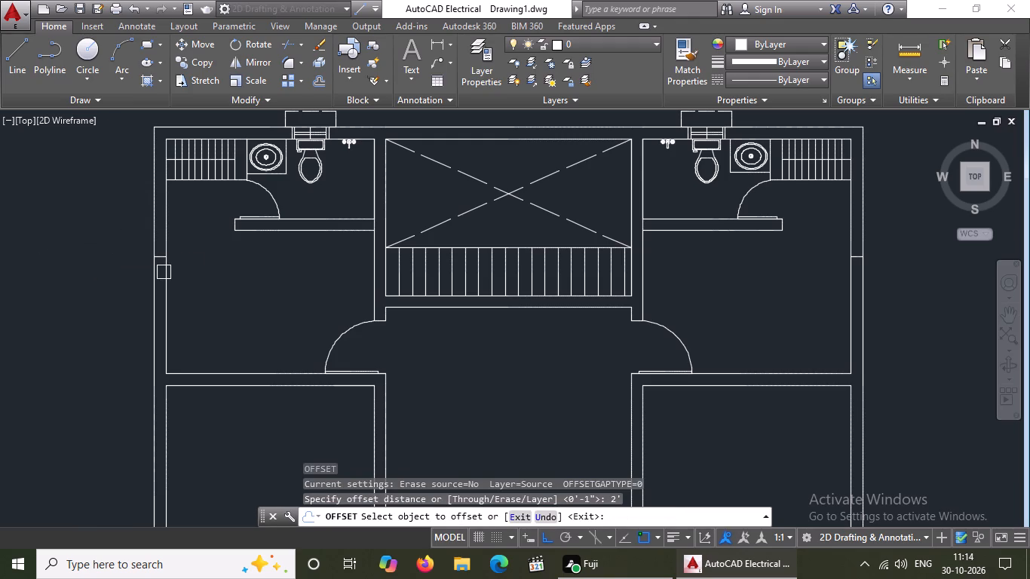
scroll(135, 258, up, 2)
drag(196, 253, 201, 232)
drag(202, 154, 200, 162)
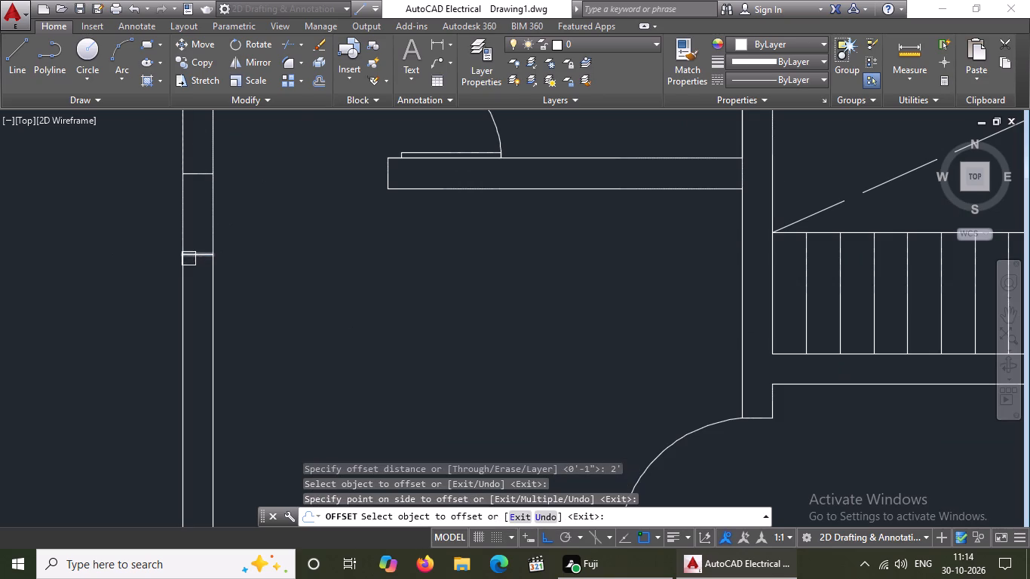
drag(198, 252, 209, 306)
click(213, 335)
Offset the cross line in the right outer wall by the same 2' both upward and downward.
scroll(212, 333, down, 4)
scroll(527, 296, up, 2)
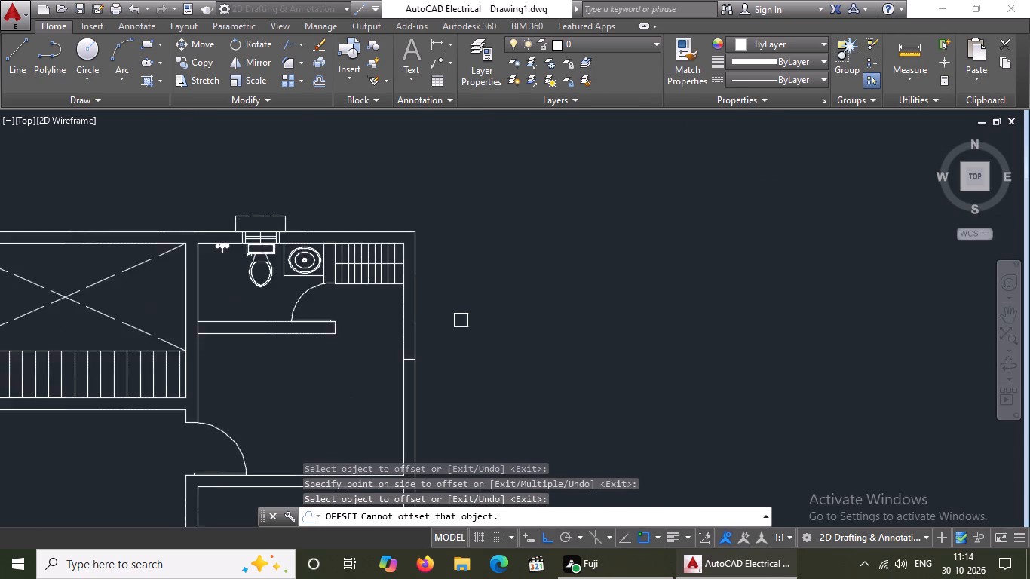
scroll(363, 351, up, 3)
drag(548, 383, 548, 369)
drag(528, 244, 541, 344)
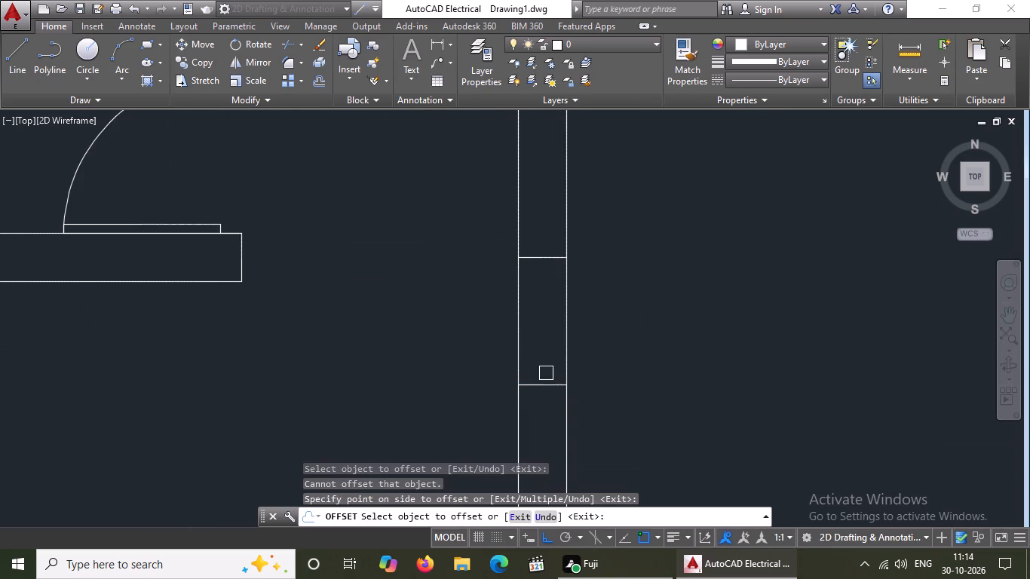
click(541, 384)
click(541, 433)
scroll(561, 394, down, 4)
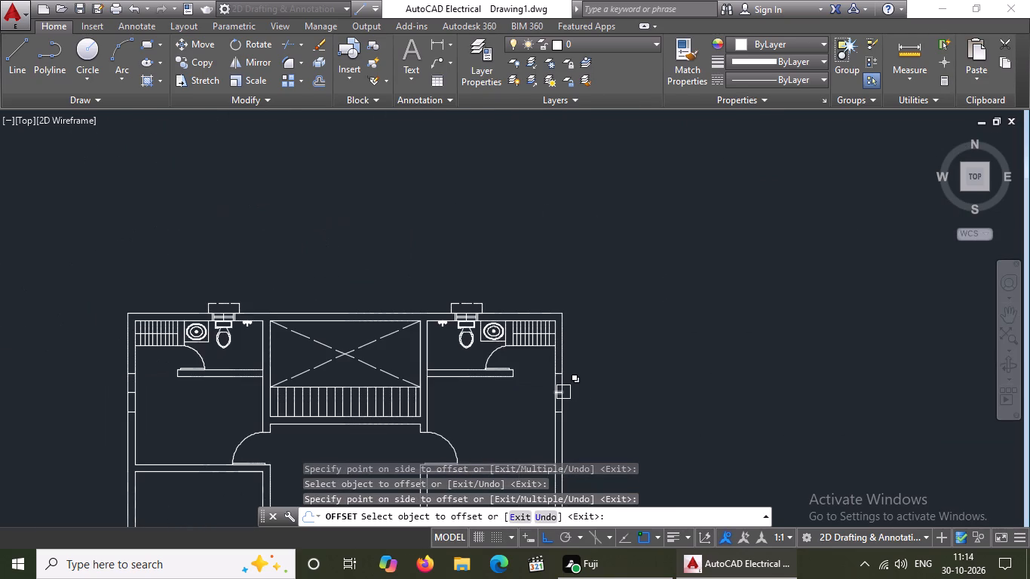
key(Escape)
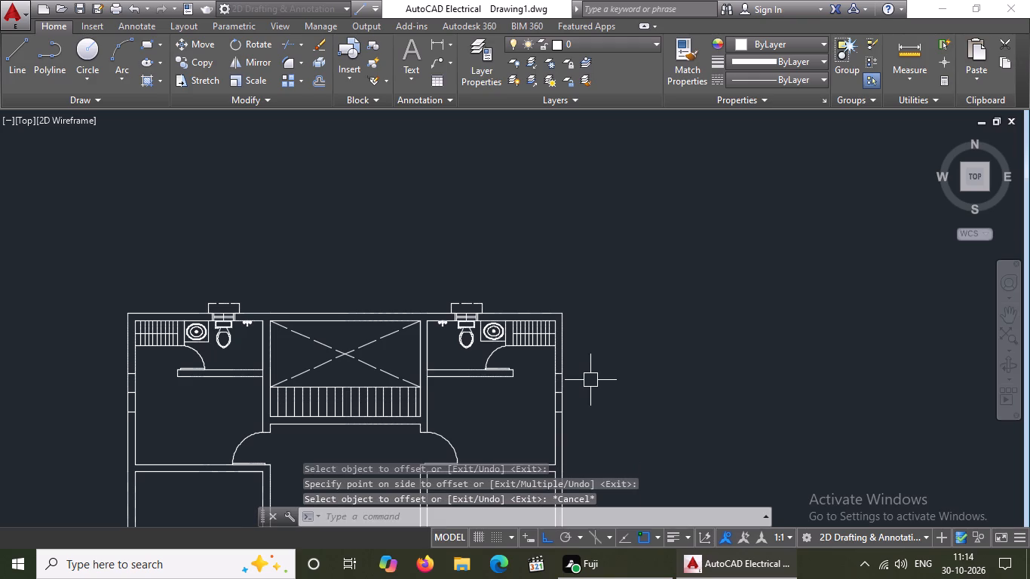
Offset the upper and lower window end lines in the left outer wall 2" outward.
key(o)
key(Return)
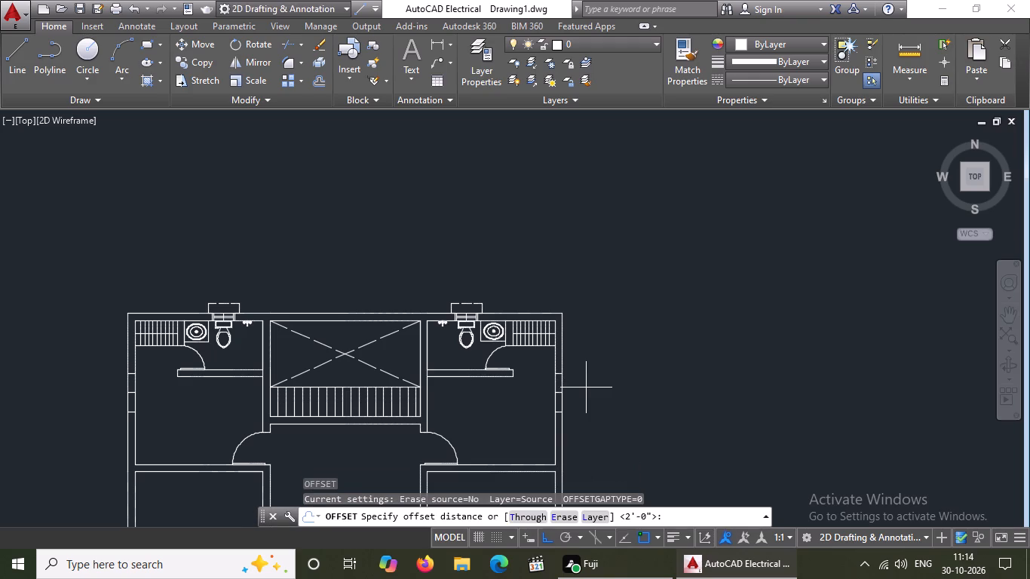
key(2)
key(shift+quotedbl)
key(Return)
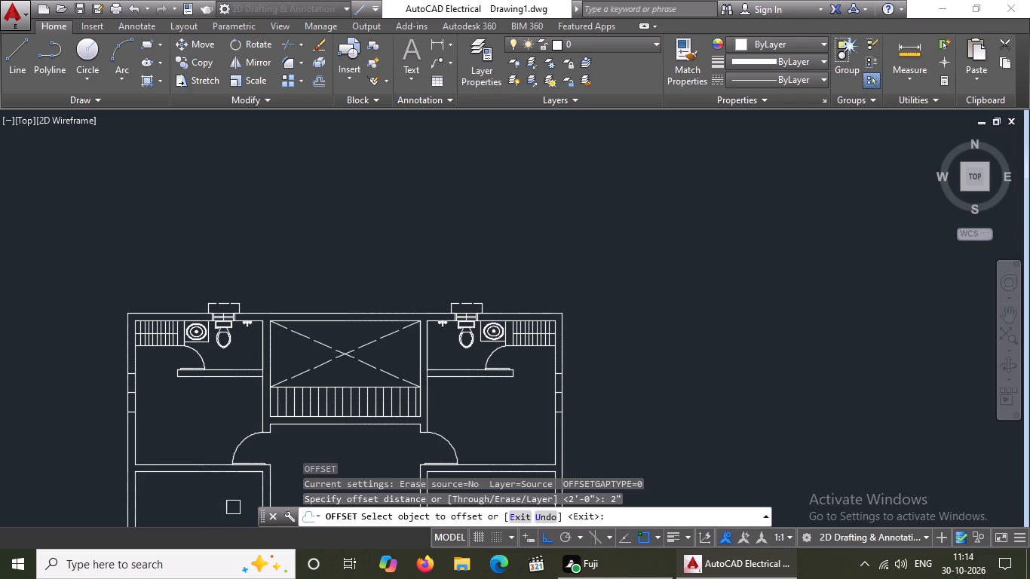
scroll(137, 380, up, 5)
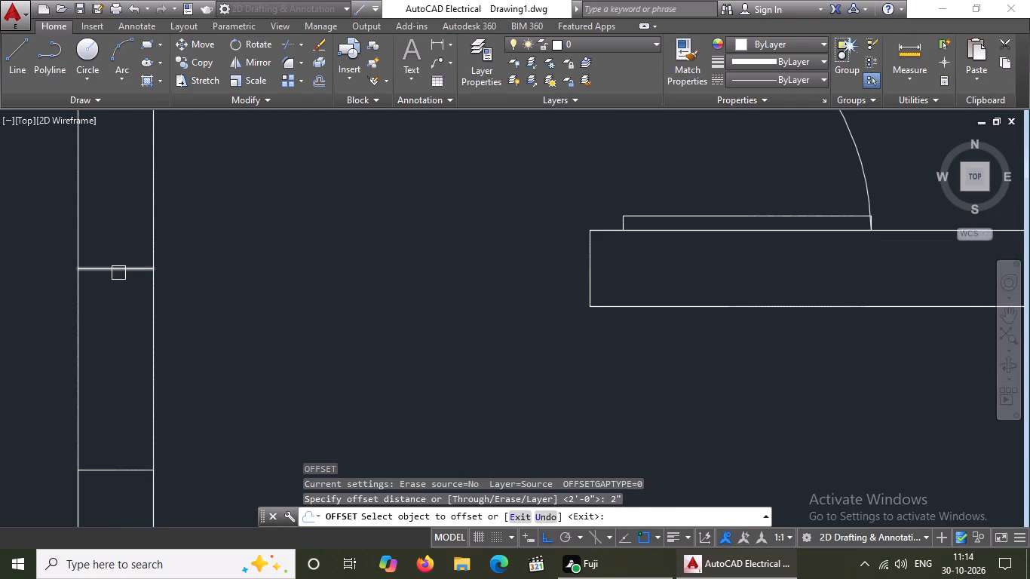
drag(119, 272, 124, 259)
click(135, 207)
scroll(126, 246, down, 4)
scroll(119, 315, up, 3)
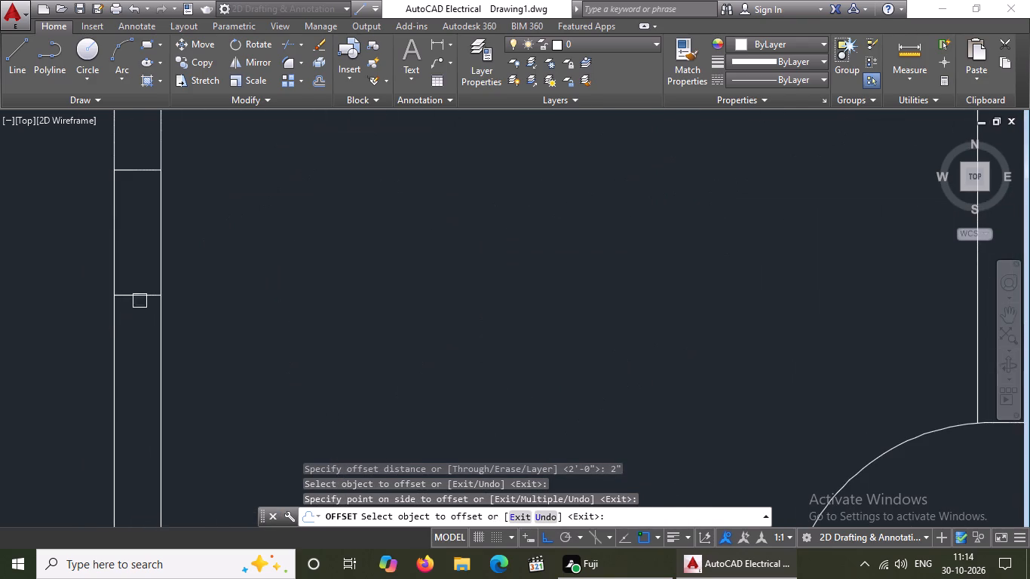
click(142, 295)
click(129, 386)
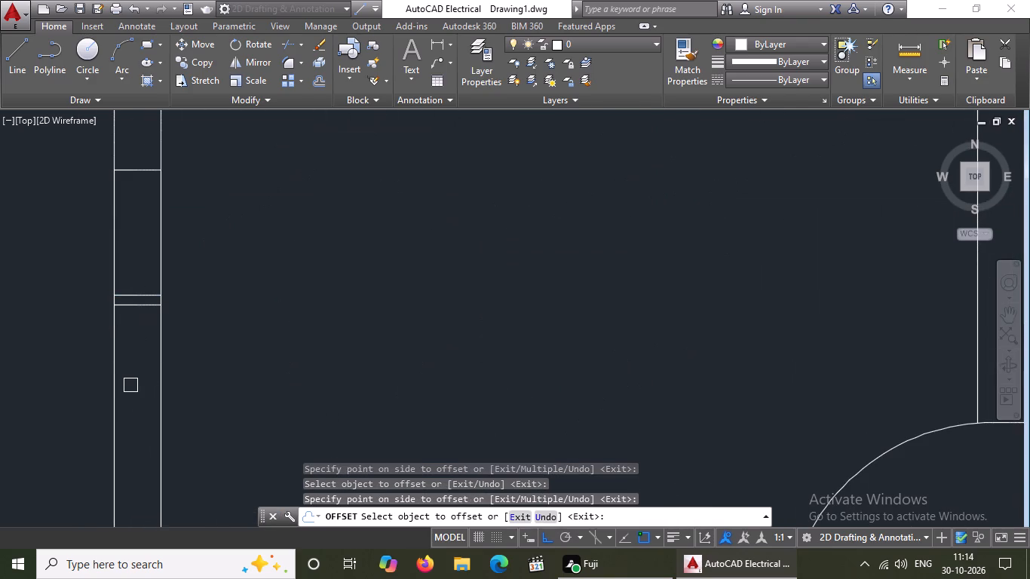
Offset the upper and lower window end lines in the right outer wall 2" outward.
scroll(130, 385, down, 2)
scroll(288, 359, down, 3)
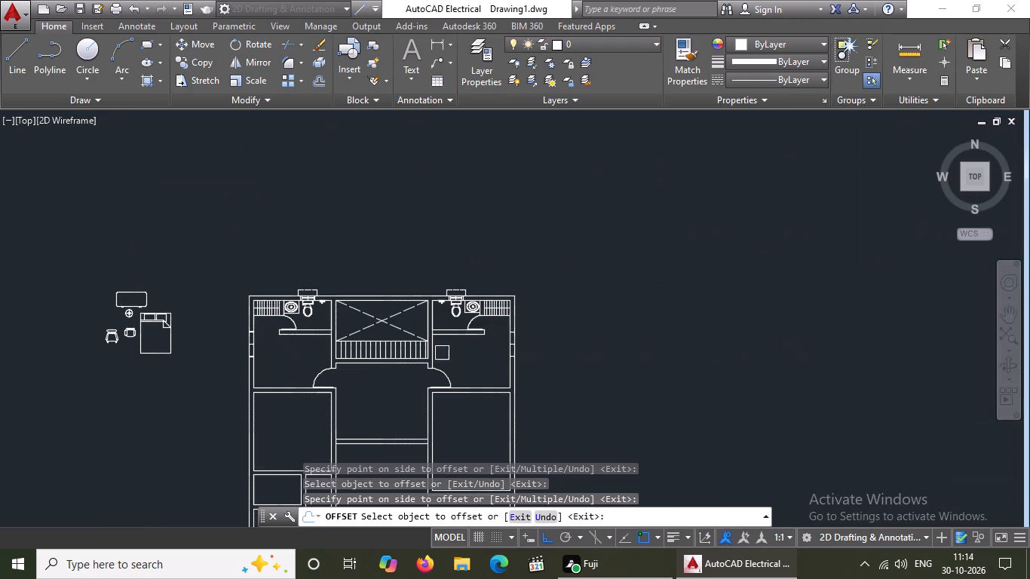
scroll(520, 362, up, 4)
click(485, 337)
click(480, 415)
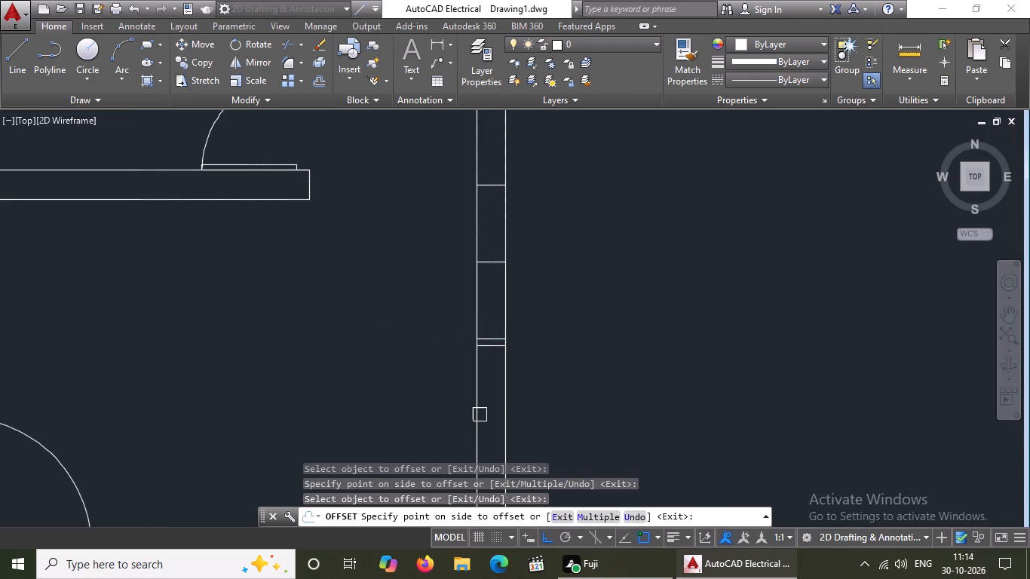
drag(490, 185, 489, 174)
click(486, 152)
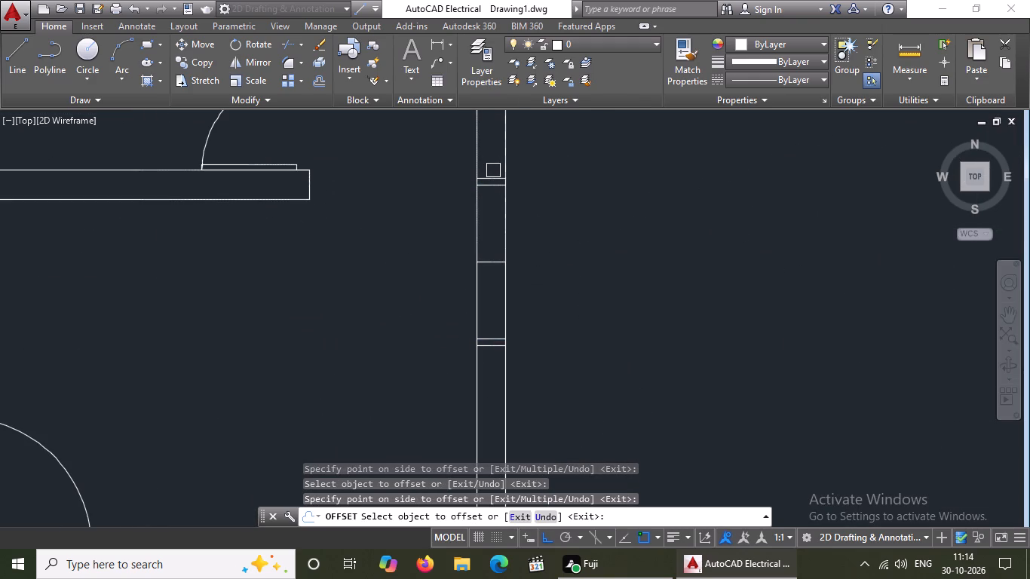
key(Escape)
Draw a vertical centre line between the inner end lines of the right wall's window opening, midpoint to midpoint.
key(l)
key(Return)
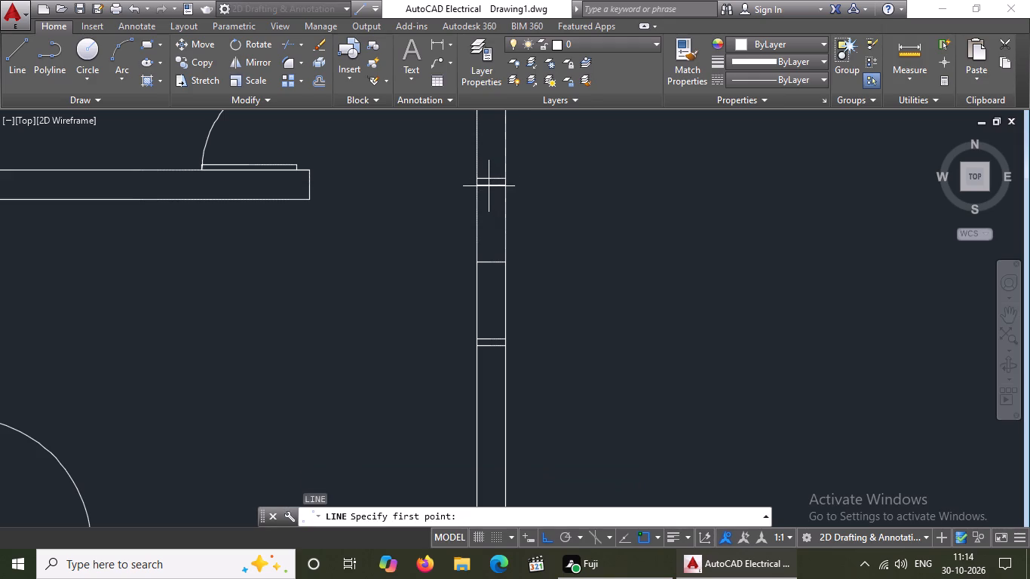
click(493, 185)
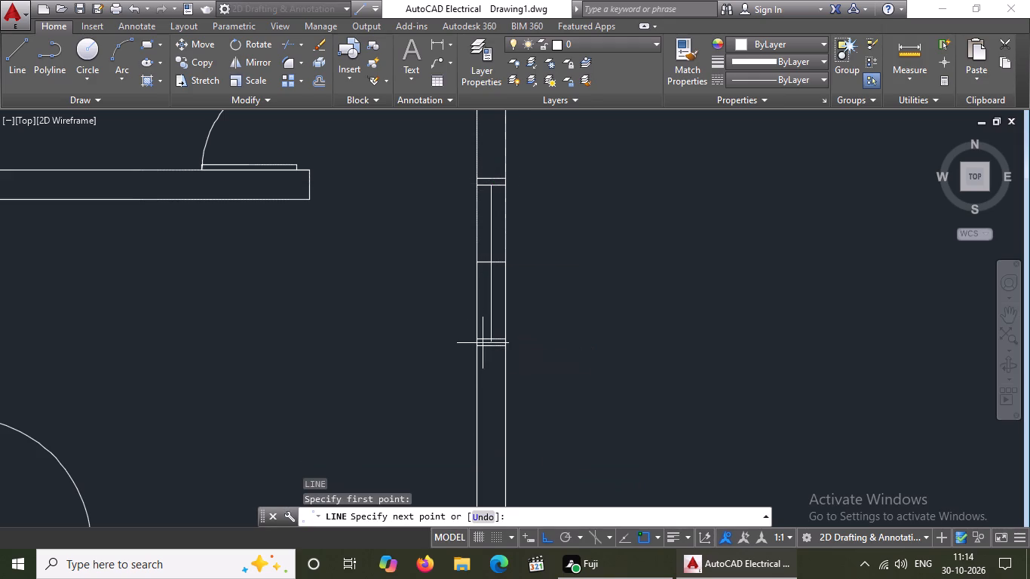
click(492, 339)
scroll(621, 256, down, 3)
key(Escape)
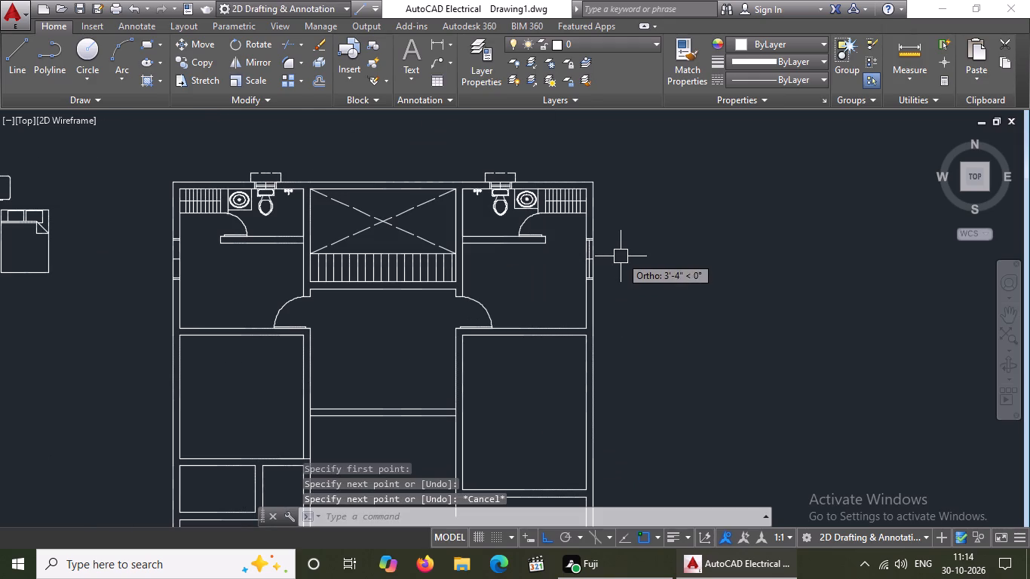
Draw a vertical centre line between the inner end lines of the left wall's window opening, midpoint to midpoint.
key(l)
key(Return)
scroll(160, 232, up, 5)
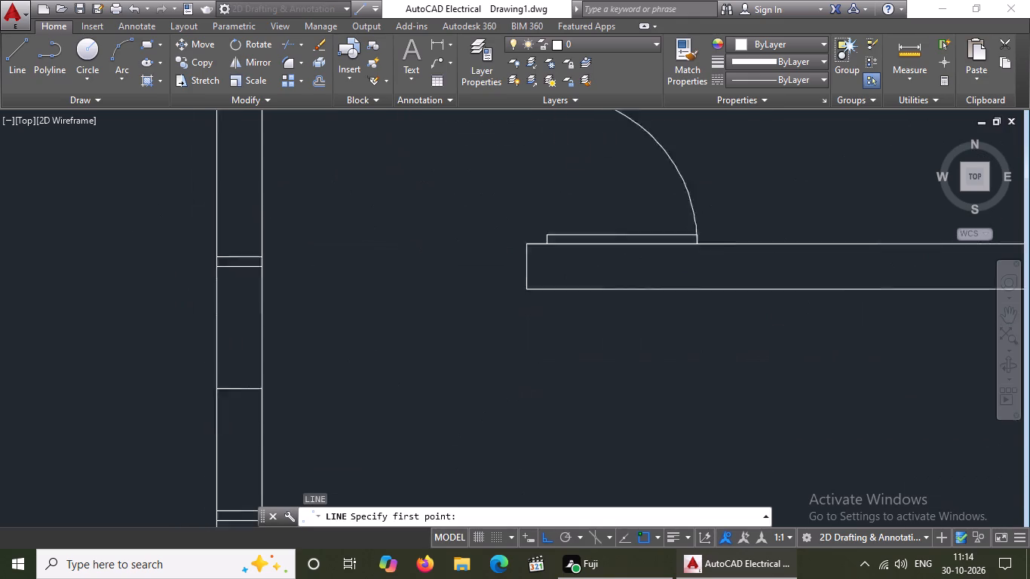
scroll(189, 262, up, 1)
drag(317, 273, 319, 280)
scroll(325, 262, down, 3)
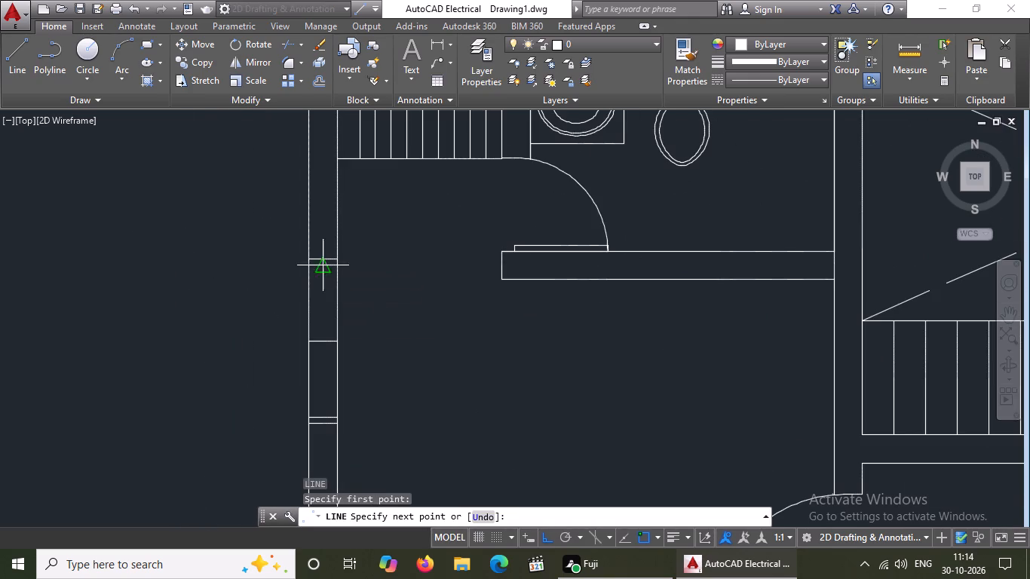
scroll(326, 414, up, 2)
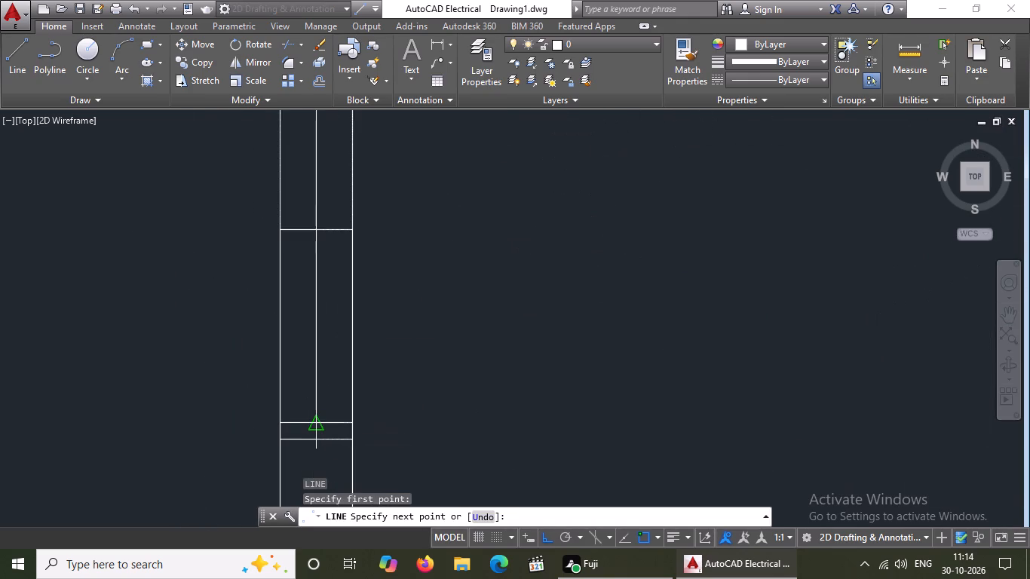
click(313, 422)
key(Escape)
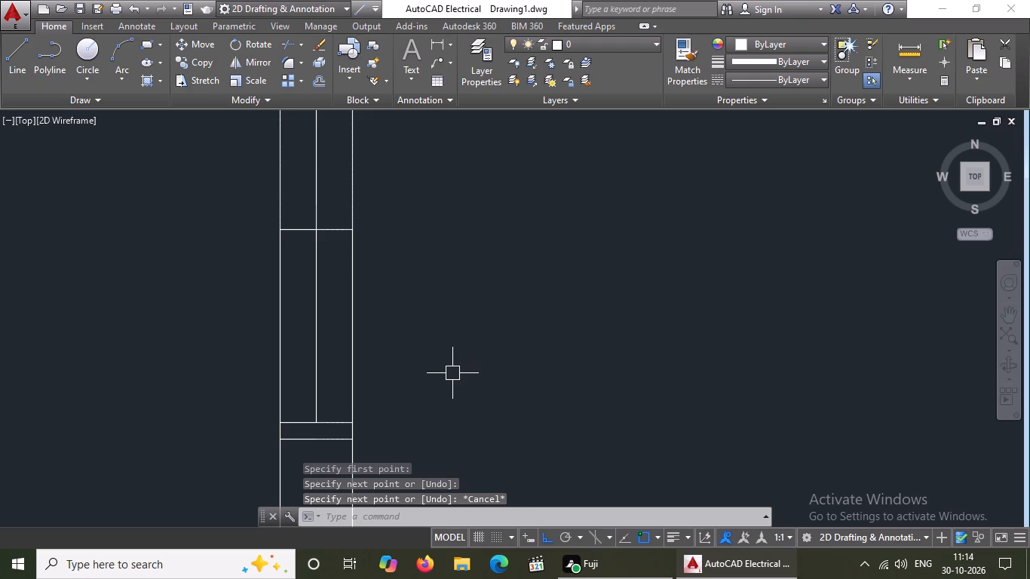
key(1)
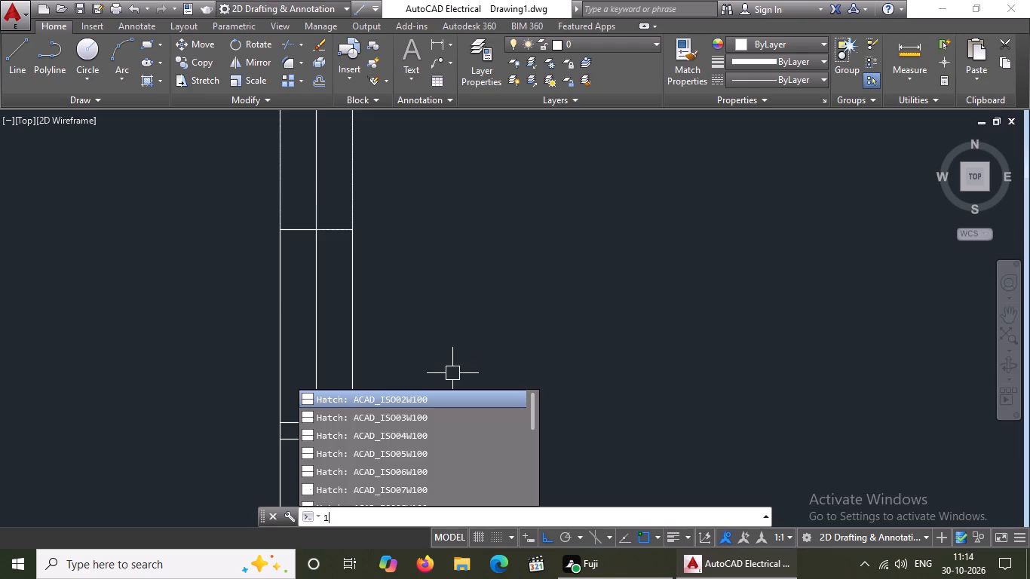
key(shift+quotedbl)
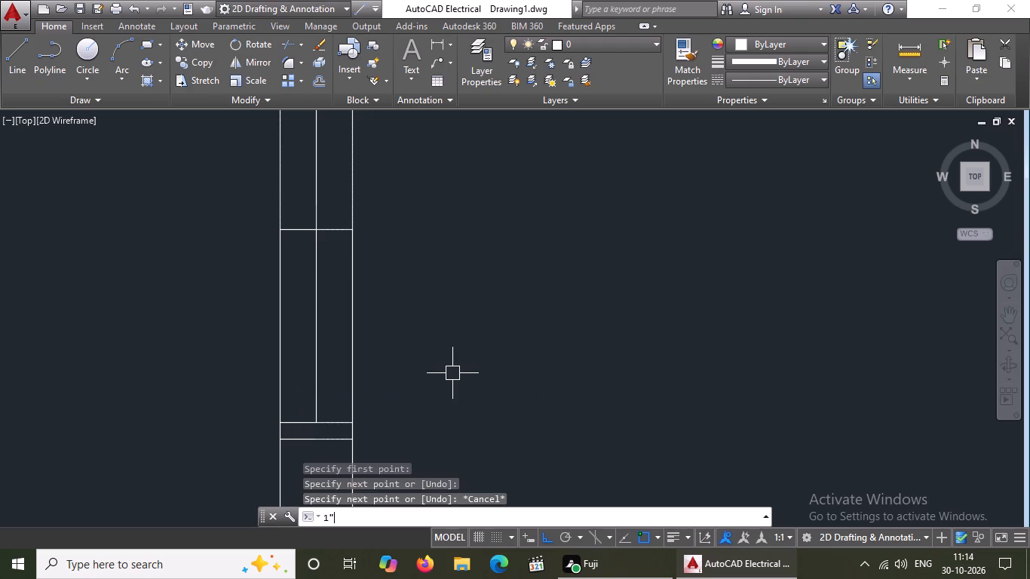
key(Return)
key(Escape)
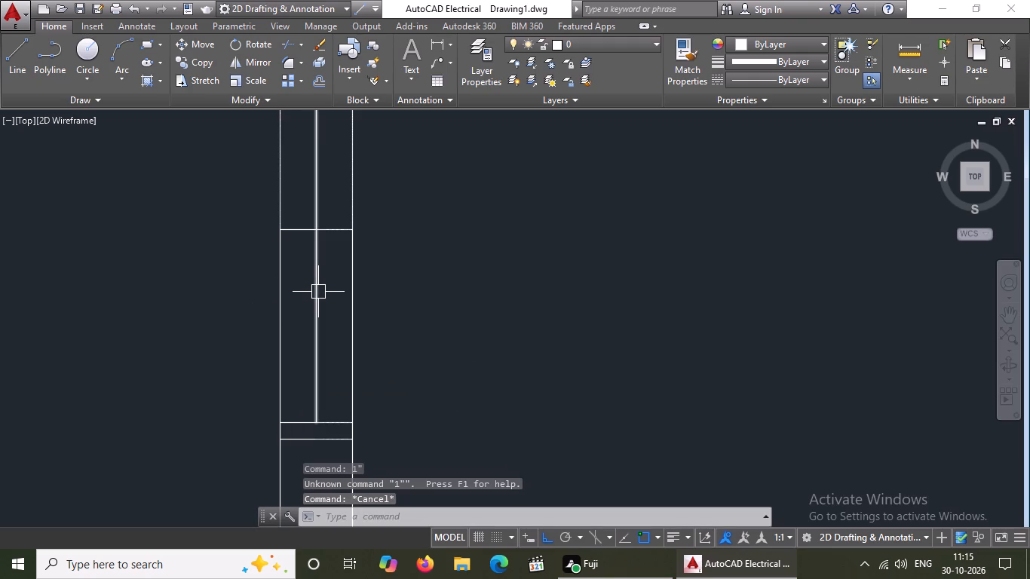
Offset the left window's vertical centre line 1" to both sides.
key(o)
key(Return)
key(1)
key(shift+quotedbl)
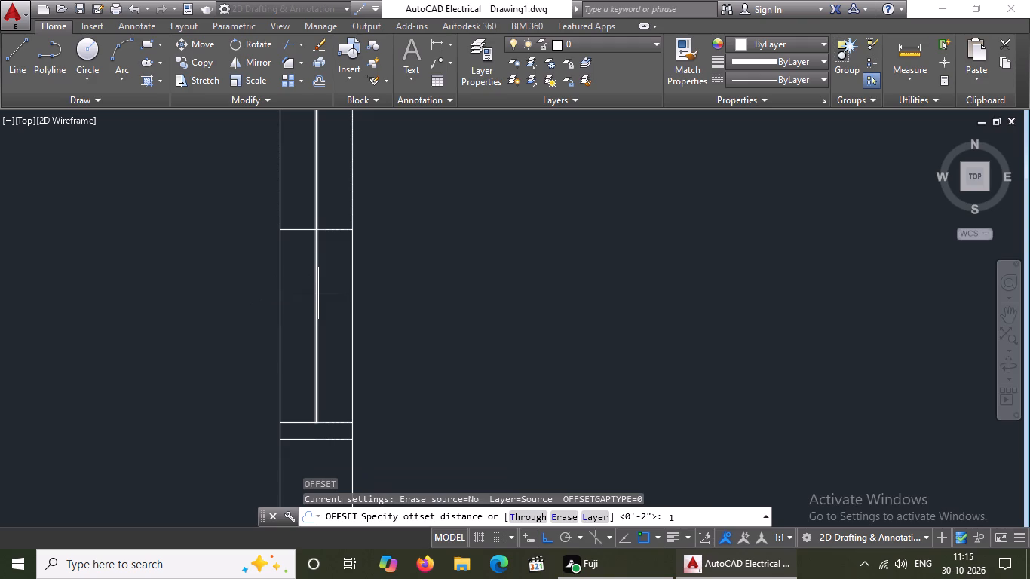
key(Return)
click(314, 272)
click(342, 270)
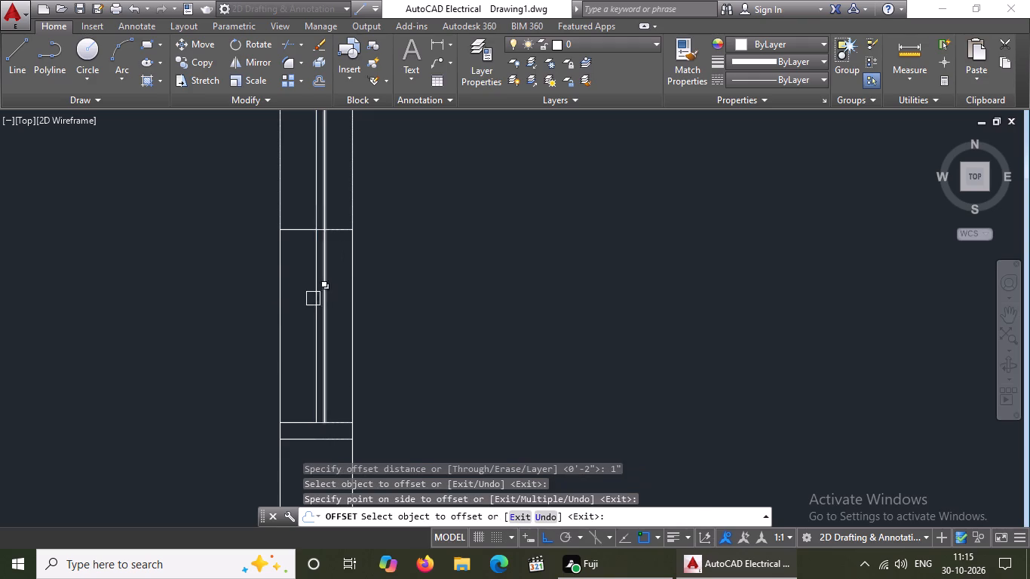
drag(313, 293, 299, 299)
click(262, 317)
key(Escape)
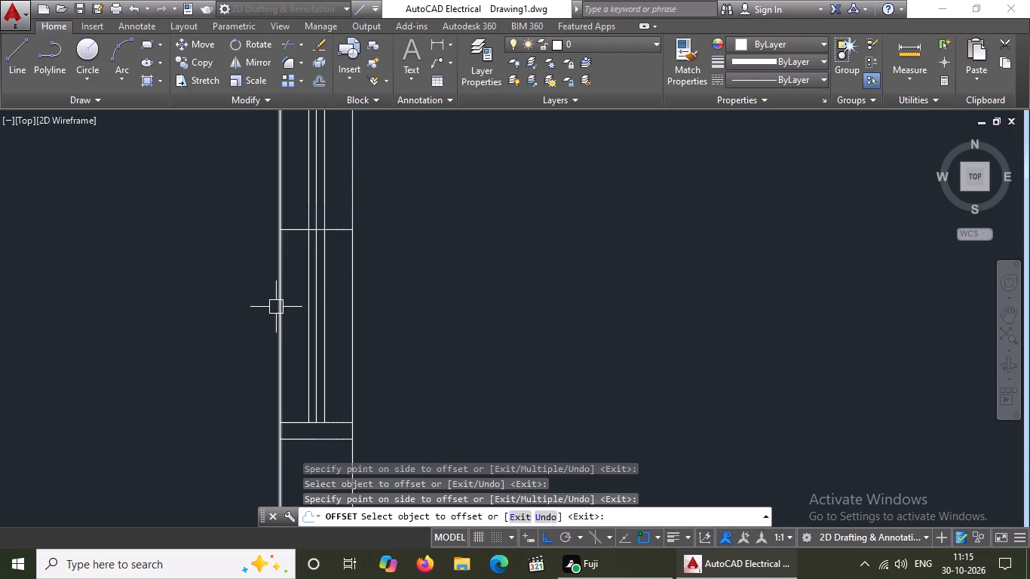
Delete the original centre line between the two offset lines of the left window.
scroll(303, 284, up, 1)
click(321, 291)
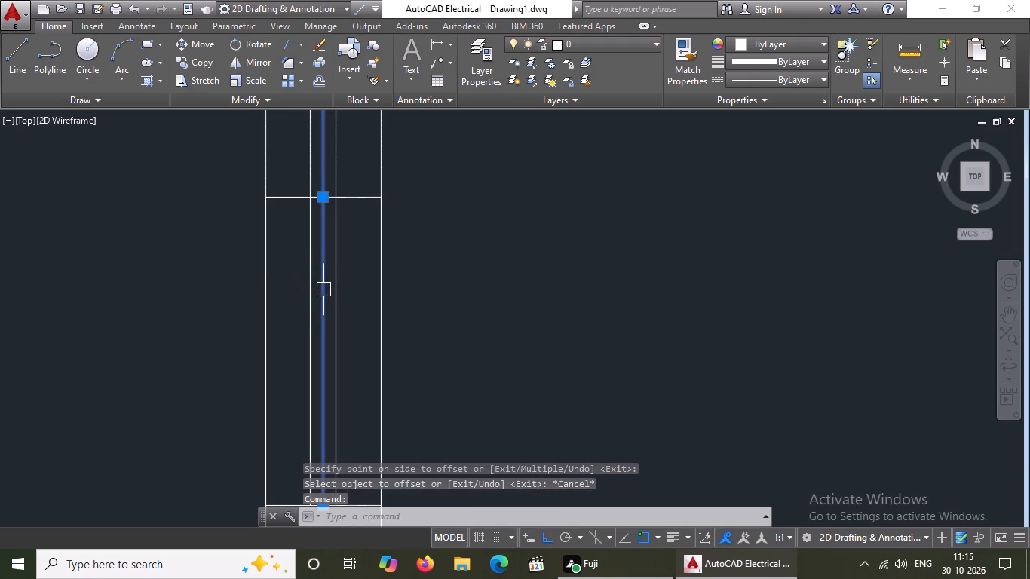
key(Delete)
Offset the right window's vertical centre line 1" to both sides.
scroll(314, 298, down, 5)
scroll(369, 265, down, 4)
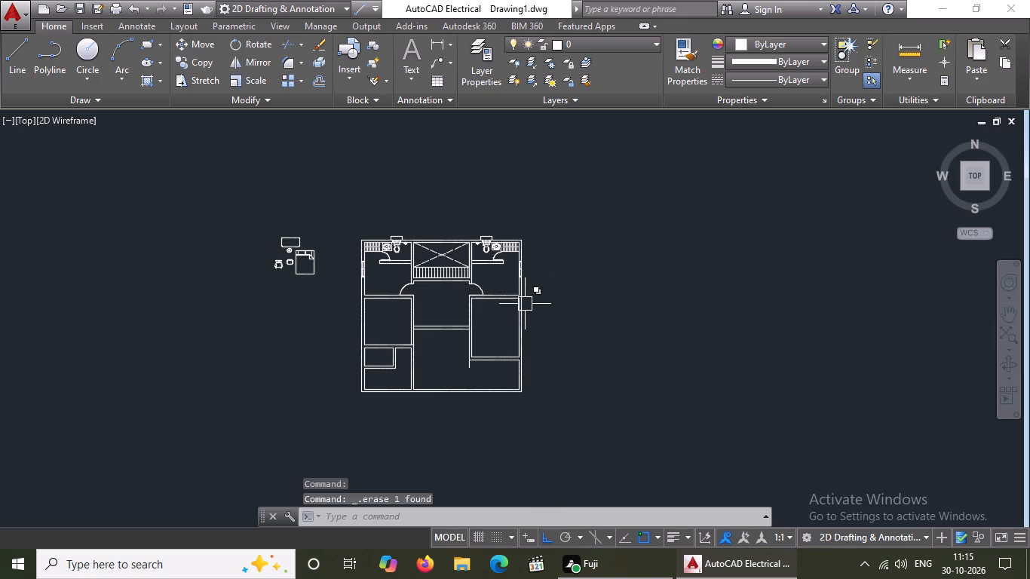
scroll(525, 262, up, 6)
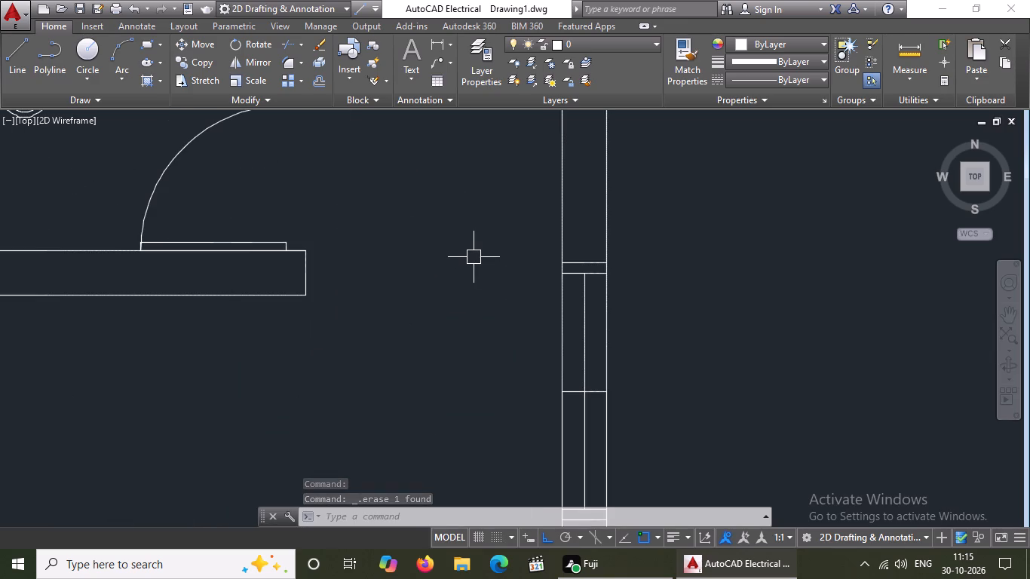
key(o)
key(Return)
text(1")
key(Return)
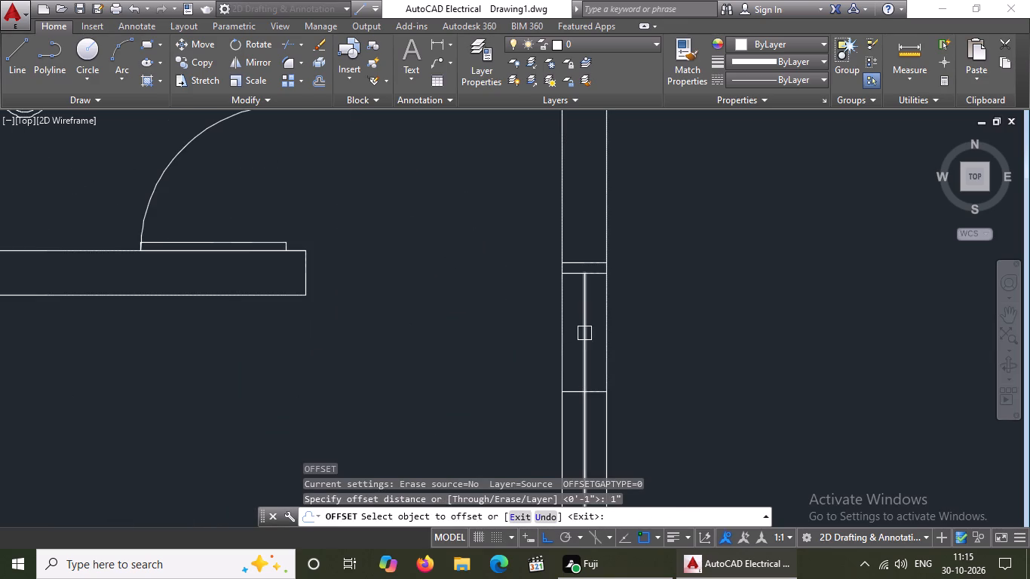
drag(584, 333, 575, 342)
click(536, 368)
scroll(589, 336, up, 2)
drag(578, 340, 603, 334)
click(609, 332)
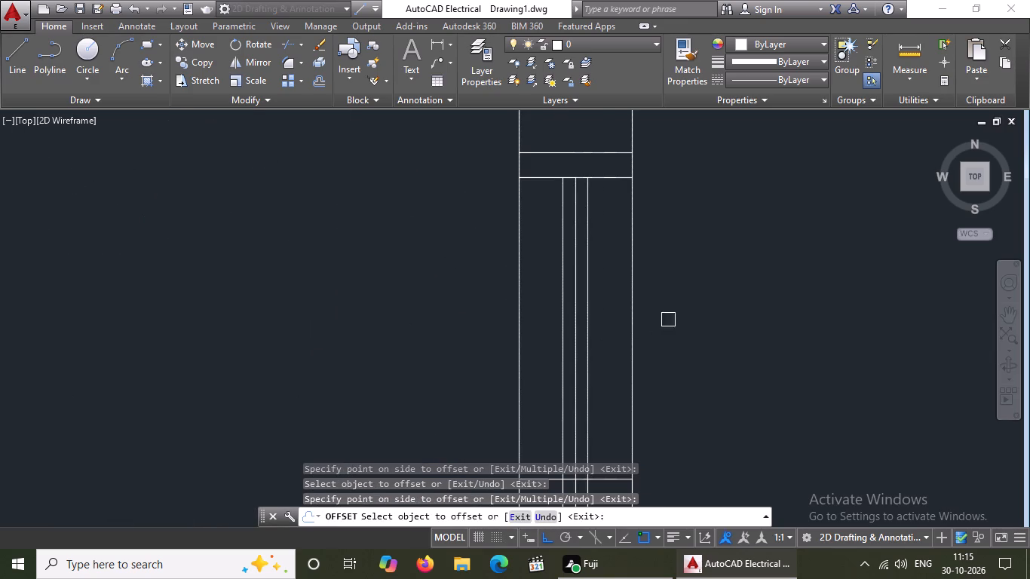
key(Escape)
Delete the original centre line between the two offset lines of the right window.
click(576, 333)
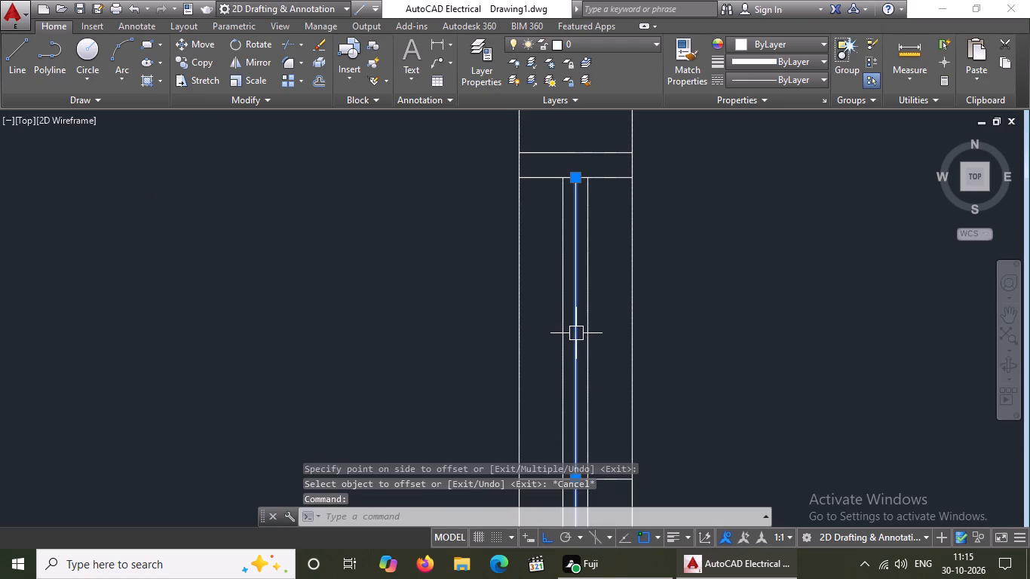
key(Delete)
Draw a line from the right window's upper outer corner, 5" up along the wall and 1' outward.
scroll(547, 390, down, 3)
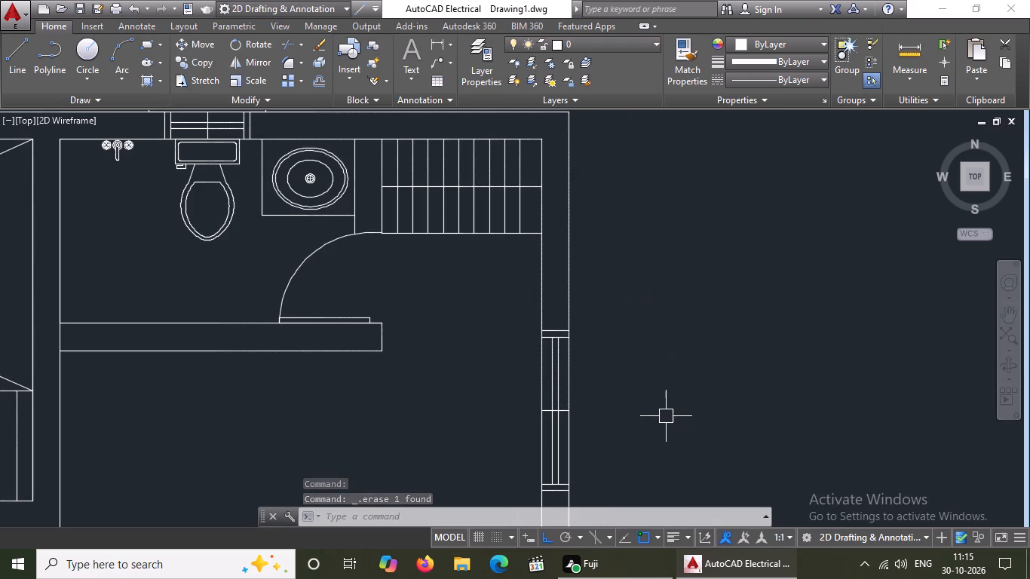
scroll(663, 394, down, 4)
scroll(653, 417, up, 2)
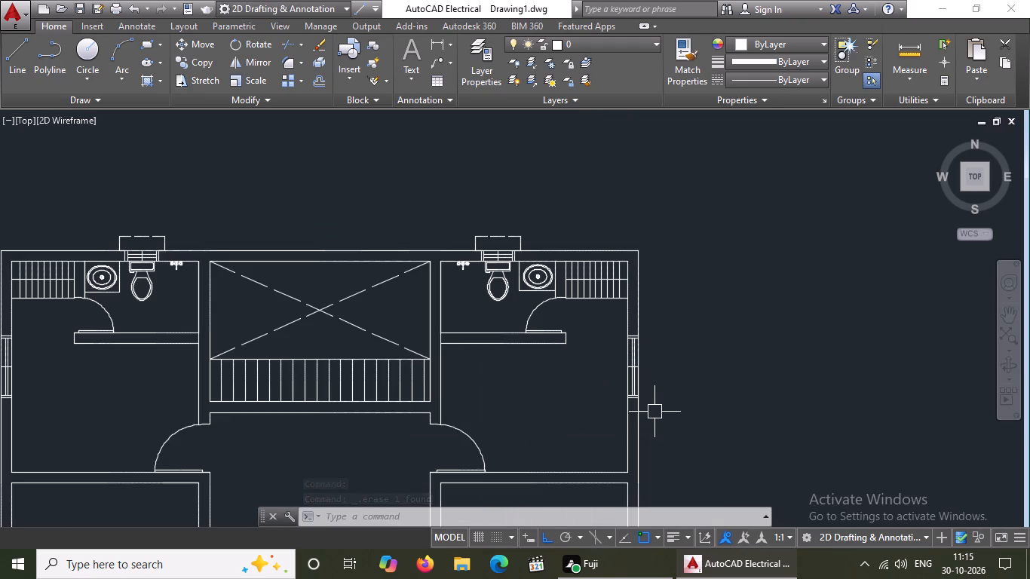
key(l)
key(Return)
scroll(648, 341, up, 5)
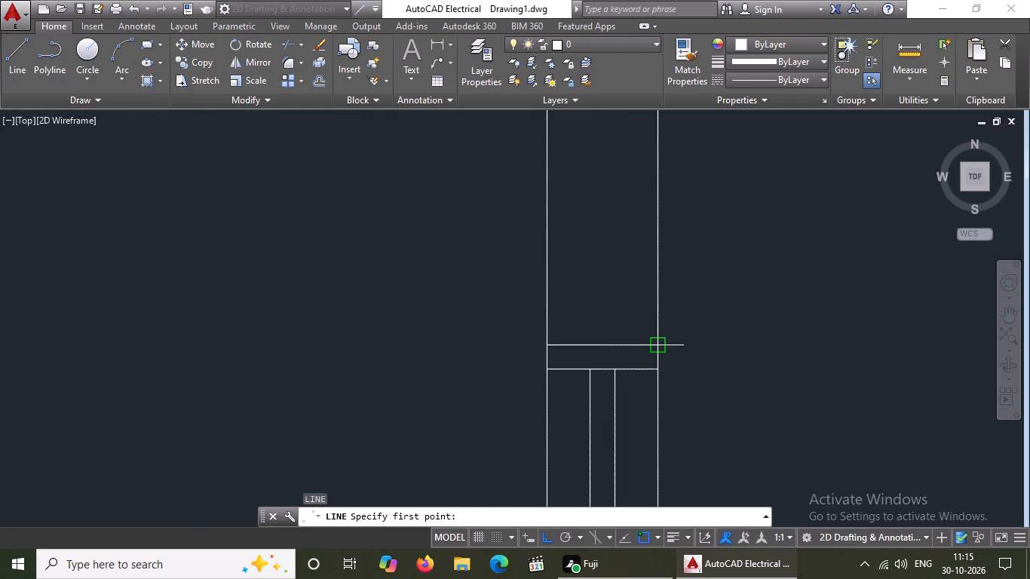
click(660, 343)
key(5)
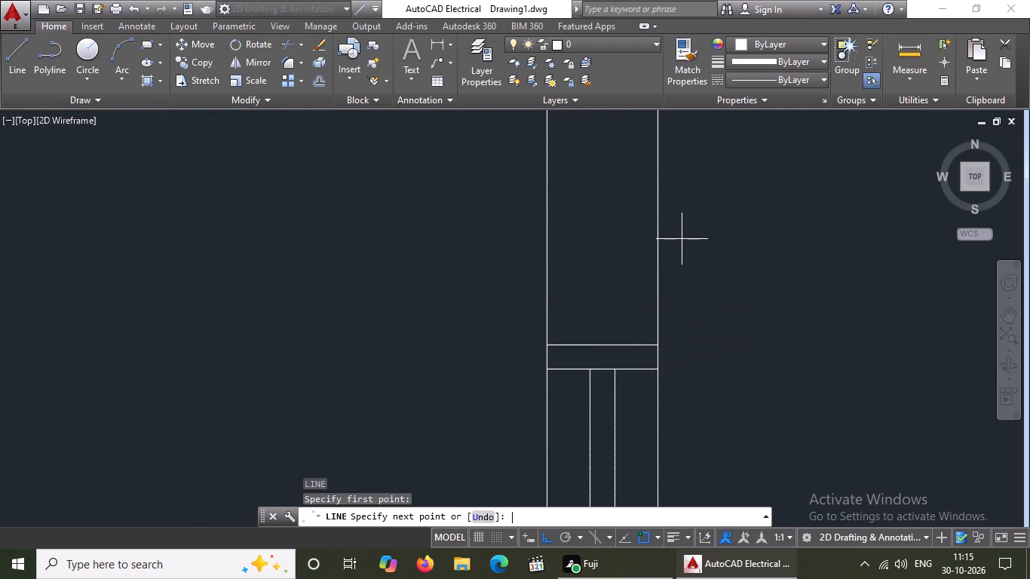
key(shift+quotedbl)
key(Return)
key(1)
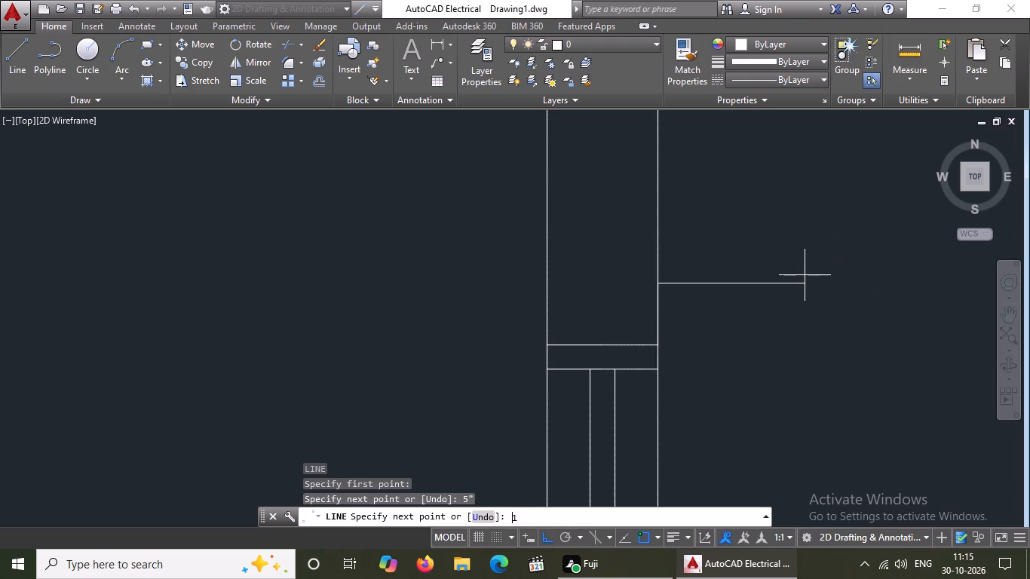
key(apostrophe)
key(Return)
key(Return)
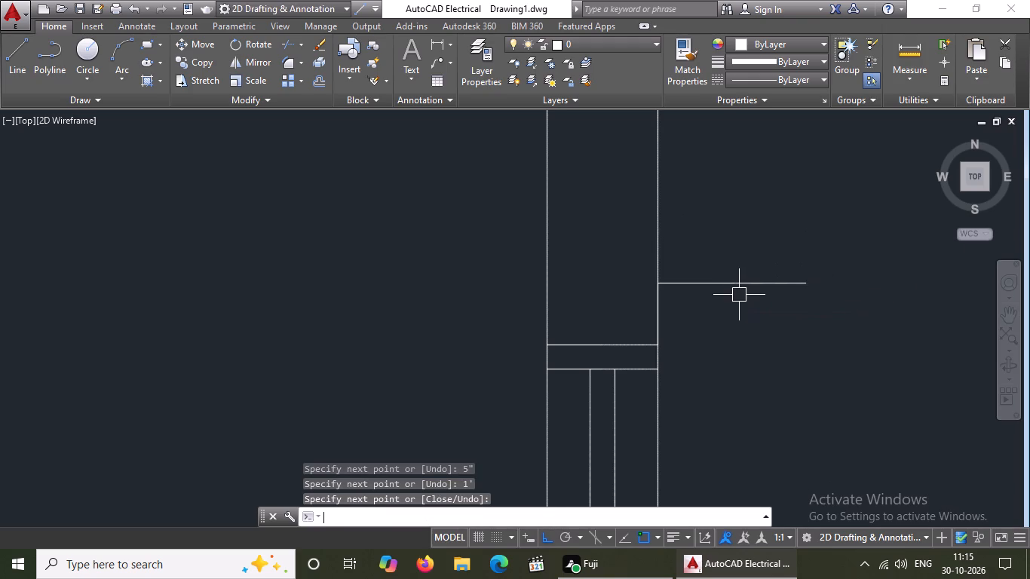
Draw a line from the right window's lower outer corner, 5" down along the wall and 1' outward.
scroll(743, 283, down, 3)
key(l)
key(Return)
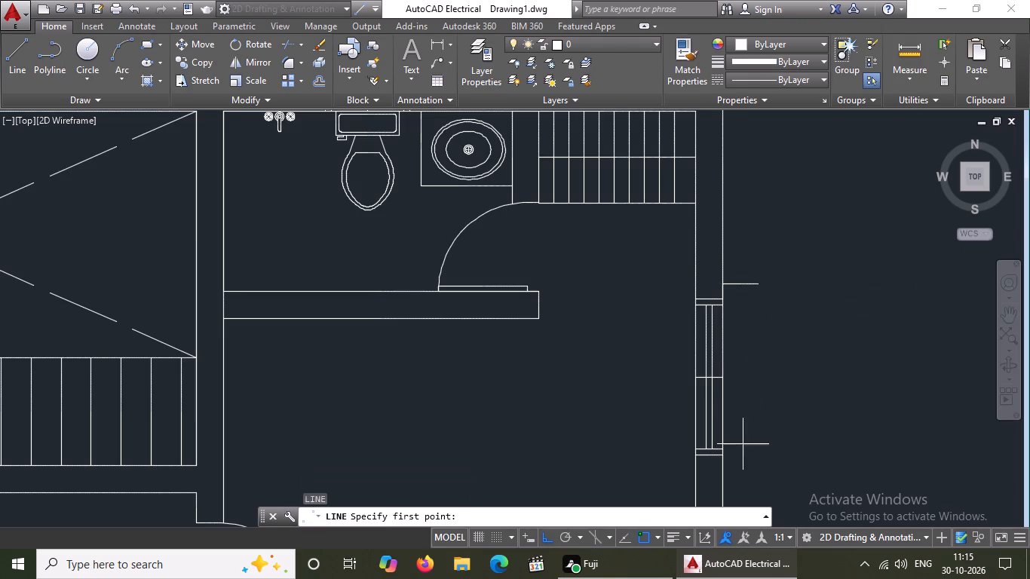
scroll(736, 457, up, 2)
scroll(722, 413, down, 2)
scroll(723, 460, up, 3)
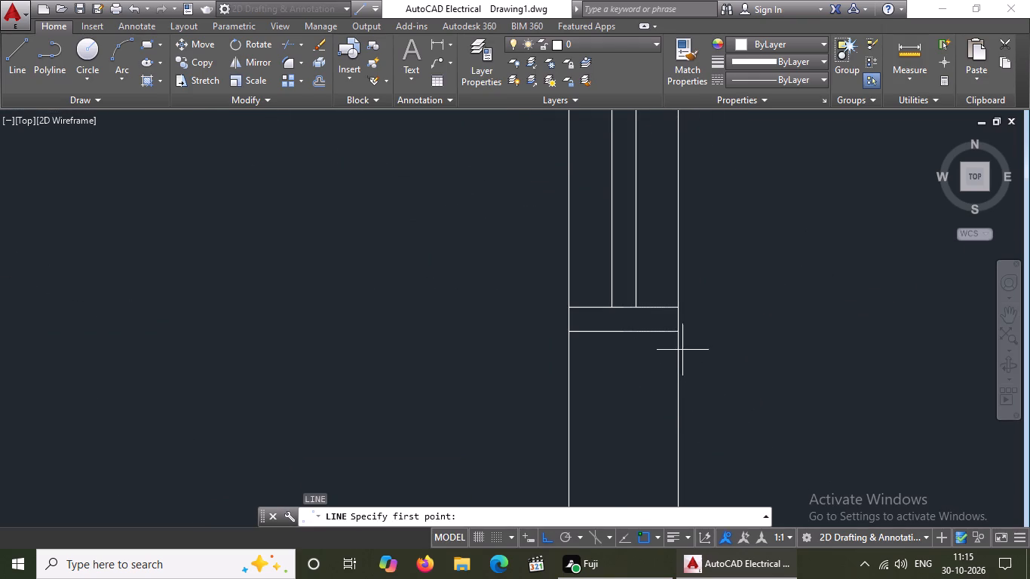
click(677, 330)
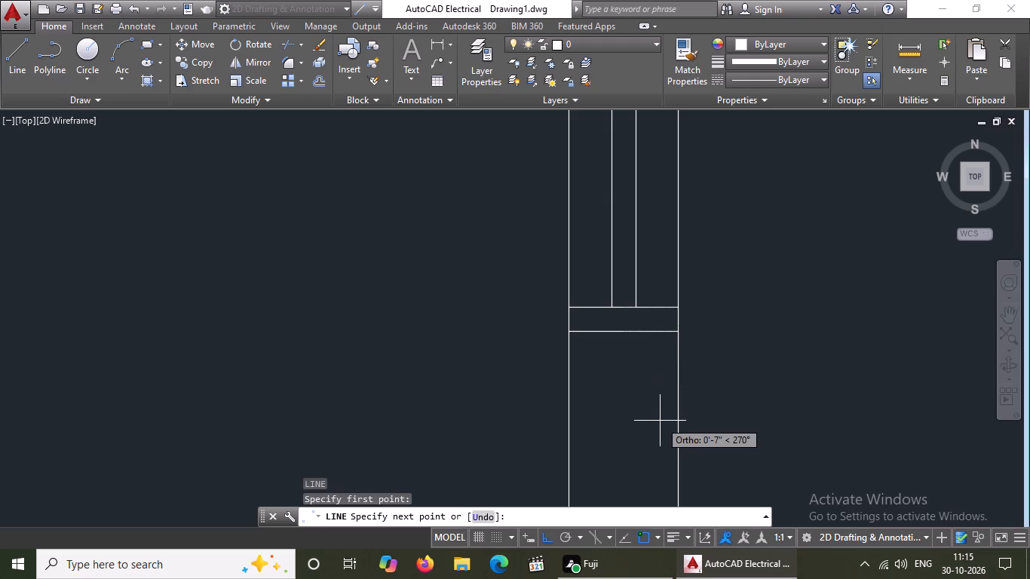
key(5)
key(shift+quotedbl)
key(Return)
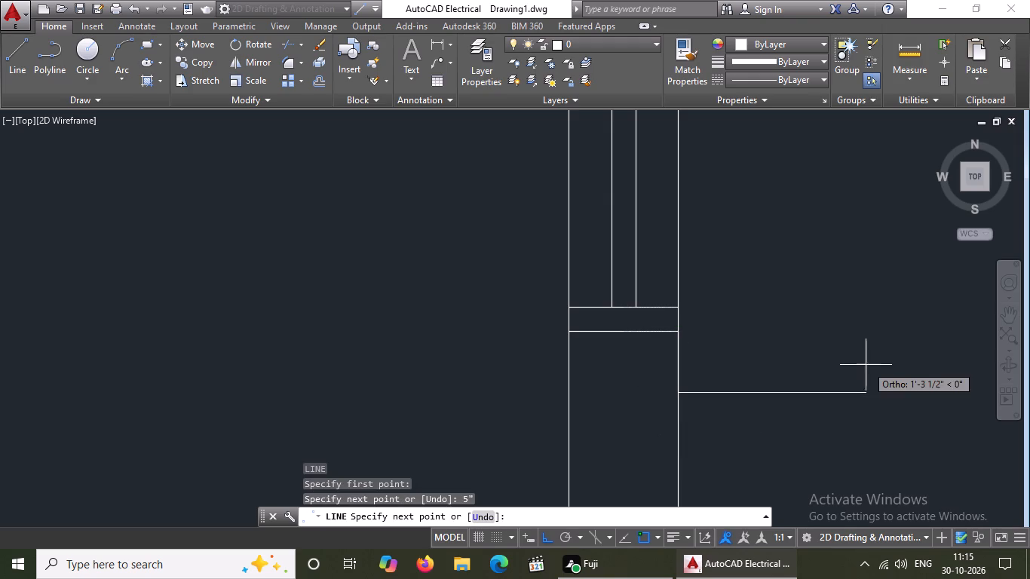
key(1)
key(apostrophe)
key(Return)
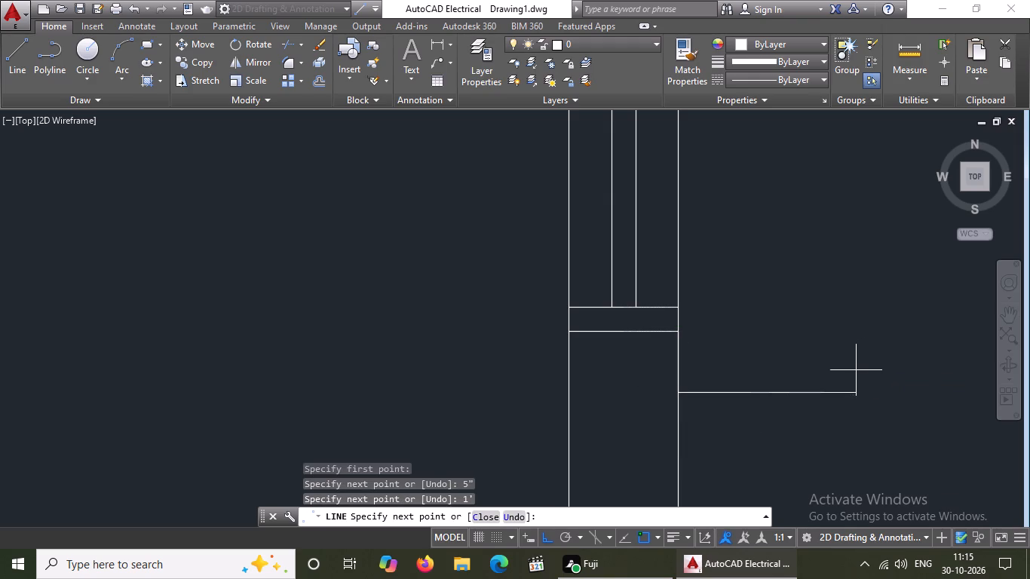
Continue the line vertically up to the outer end of the upper 1' line, closing the projection outline outside the right window.
scroll(780, 372, down, 3)
middle_drag(807, 346, 807, 369)
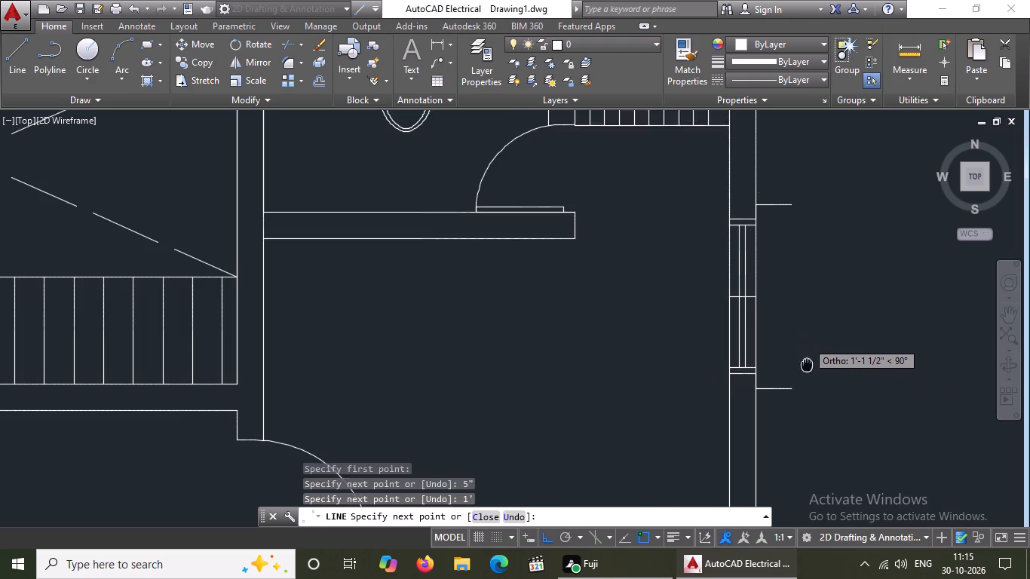
middle_drag(807, 369, 807, 391)
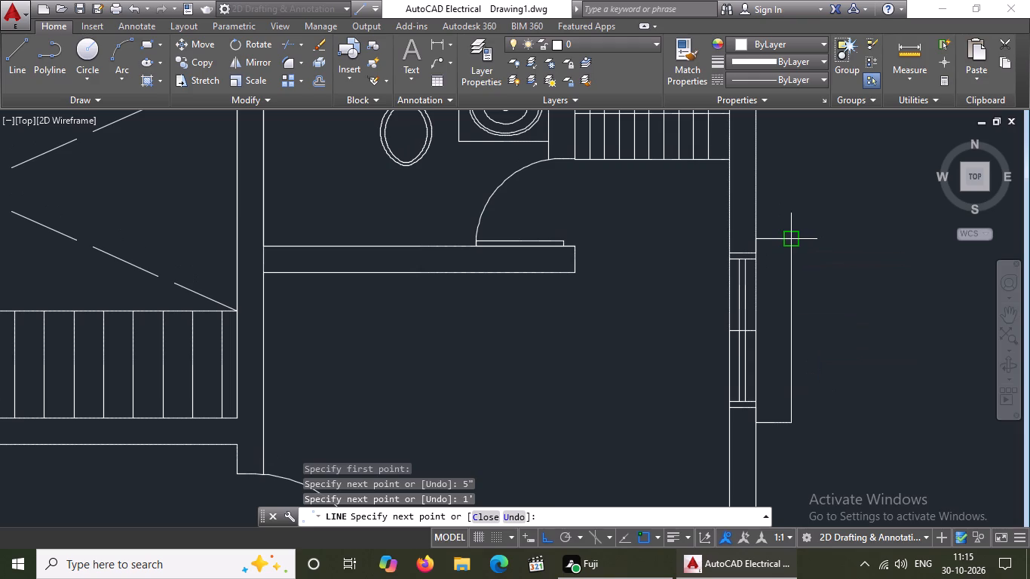
click(791, 241)
key(Return)
Set the linetype of the right window's projection outline to the dashed ACAD_ISO02W100.
scroll(768, 250, up, 3)
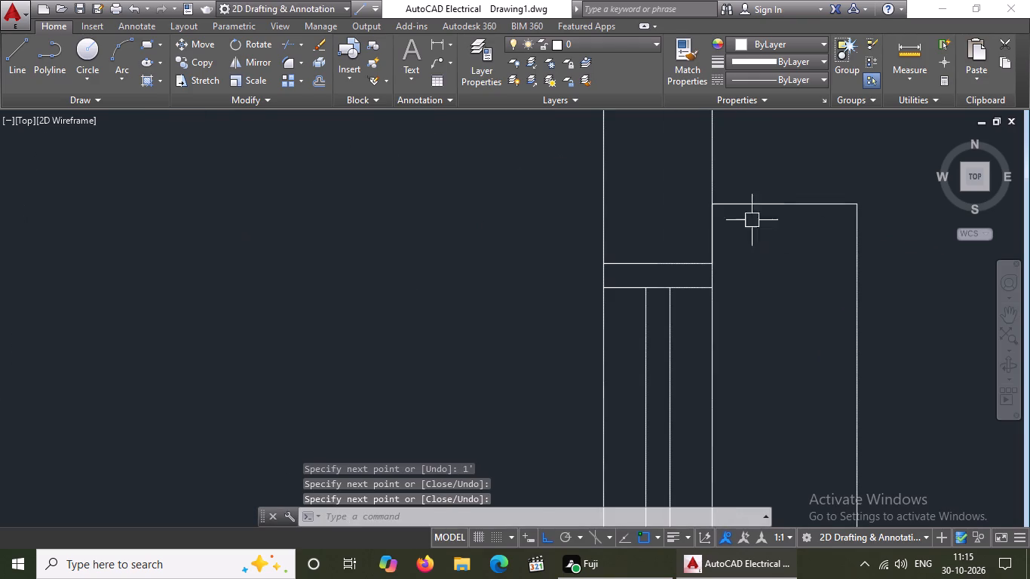
drag(688, 168, 694, 184)
scroll(730, 244, down, 2)
scroll(819, 317, down, 3)
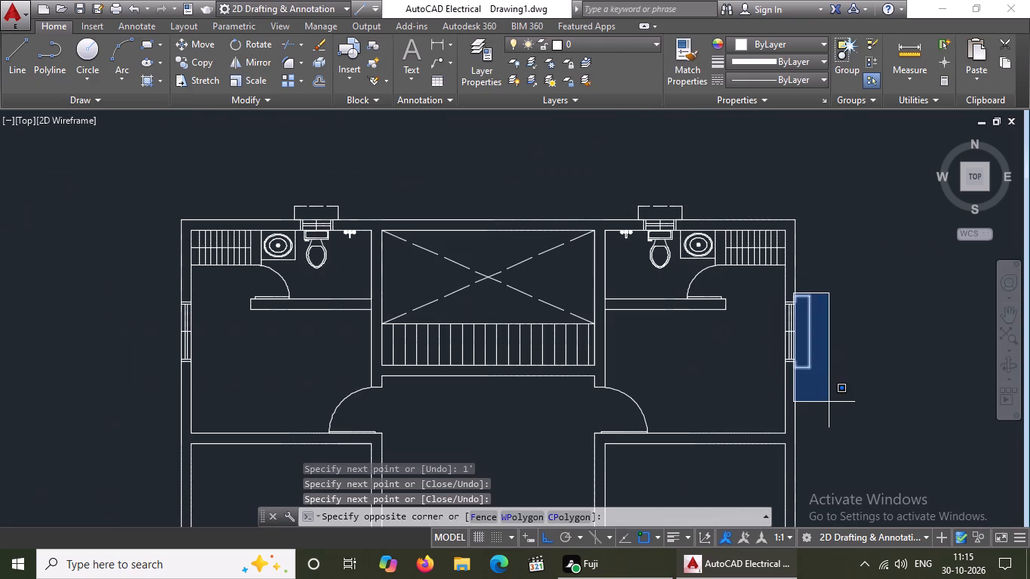
drag(828, 384, 827, 376)
drag(795, 78, 799, 86)
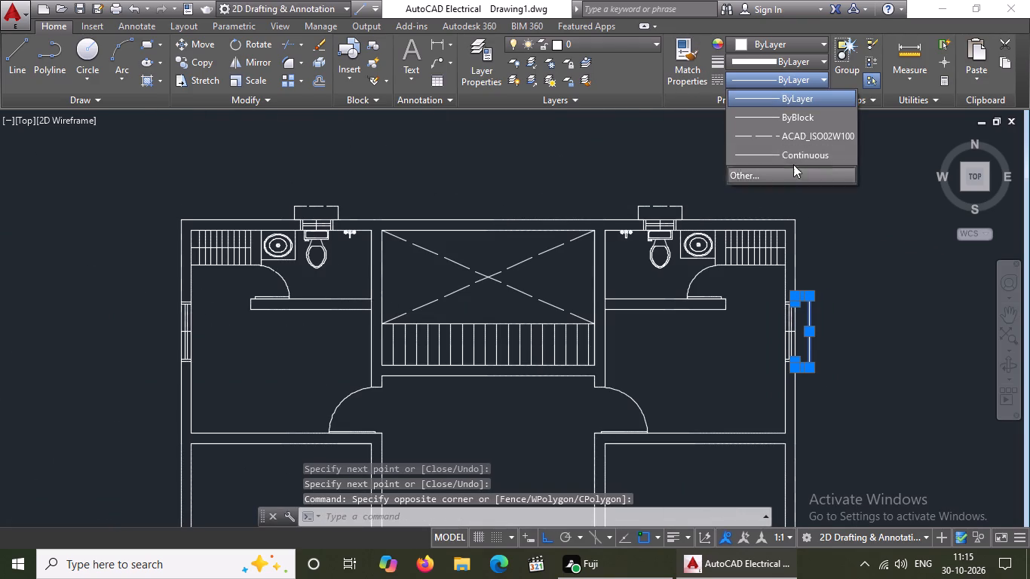
click(789, 135)
Set the linetype scale of the right window's projection lines to 2, leaving nothing selected.
right_click(802, 221)
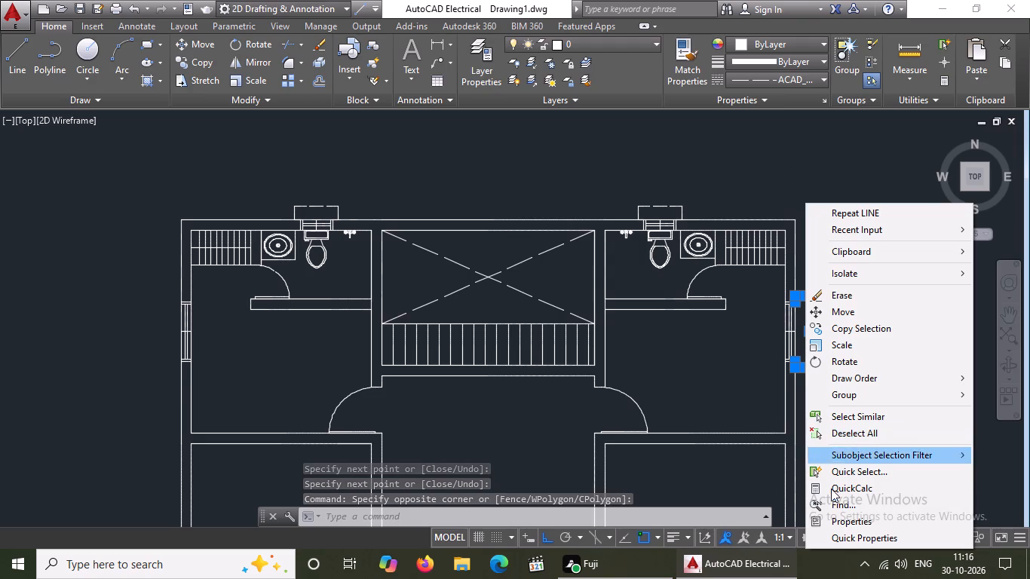
click(854, 522)
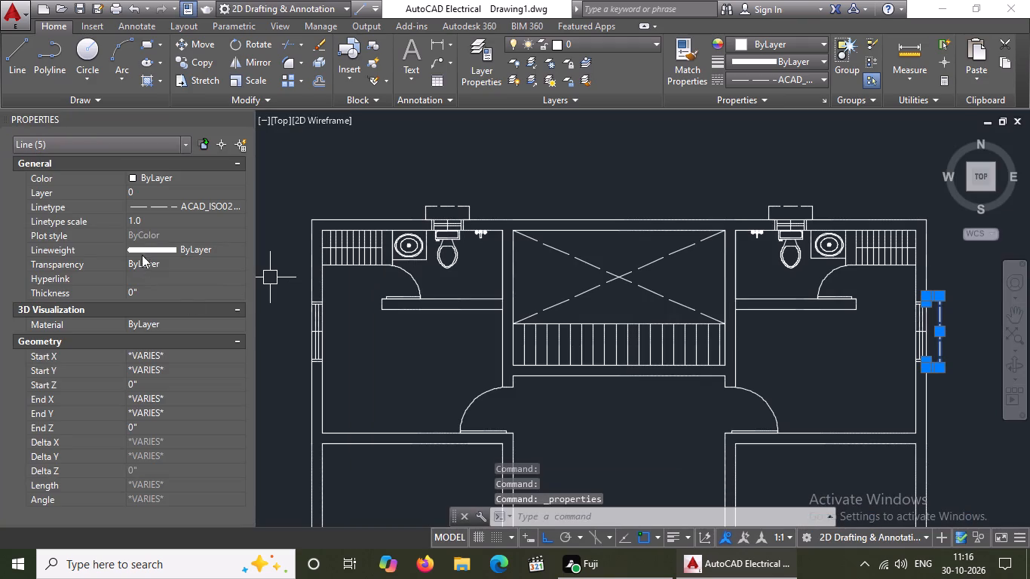
click(150, 223)
key(BackSpace)
key(BackSpace)
key(2)
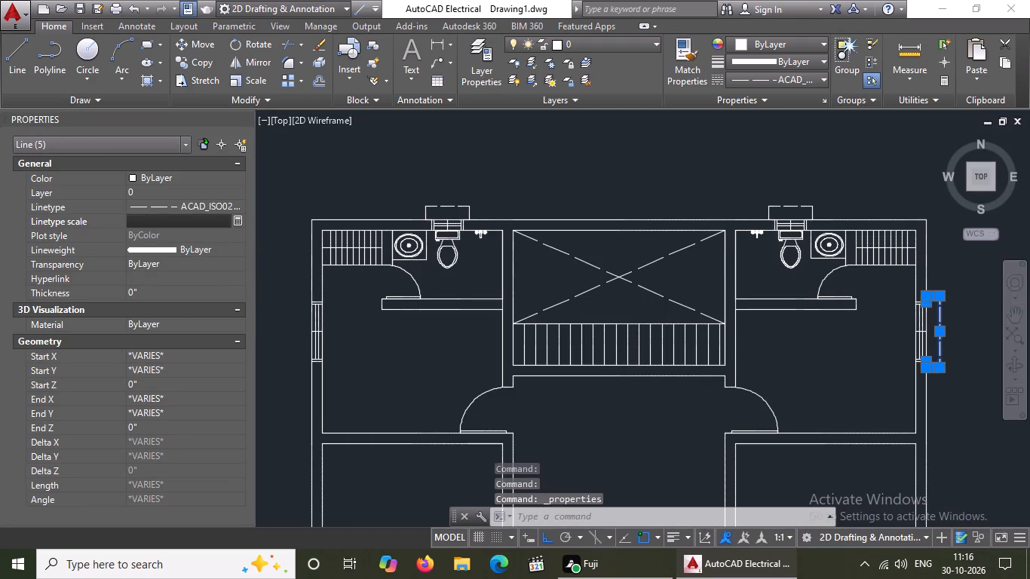
key(Return)
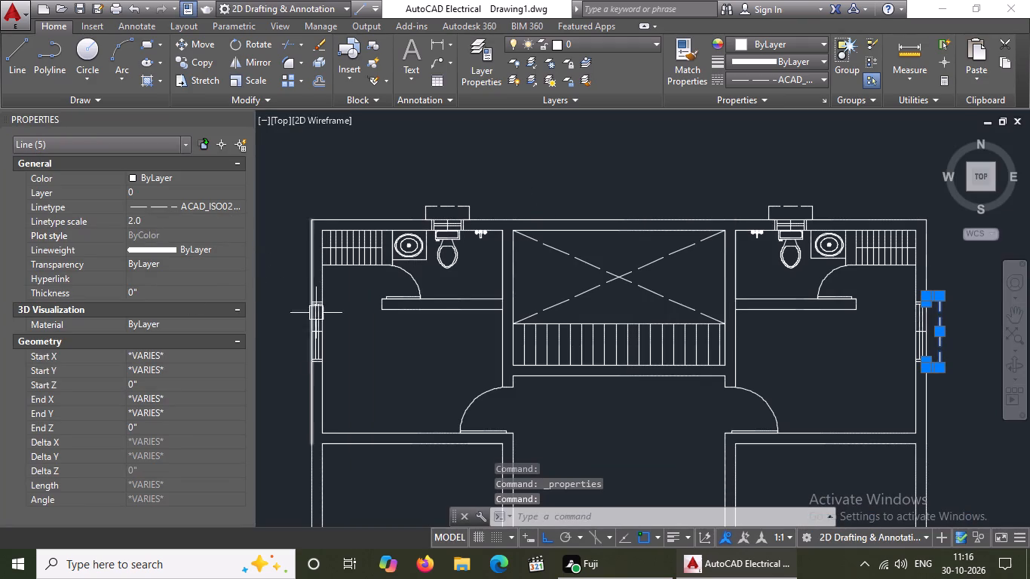
scroll(549, 305, down, 3)
key(Escape)
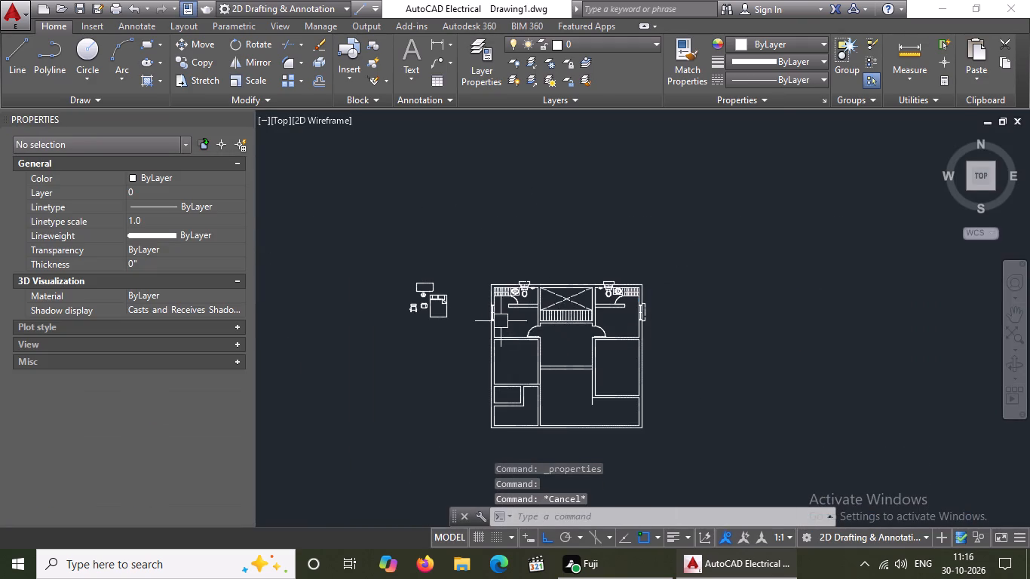
Draw a line from the left window's upper outer corner, 5" up along the wall and 1' outward.
scroll(501, 321, up, 4)
middle_drag(488, 311, 466, 383)
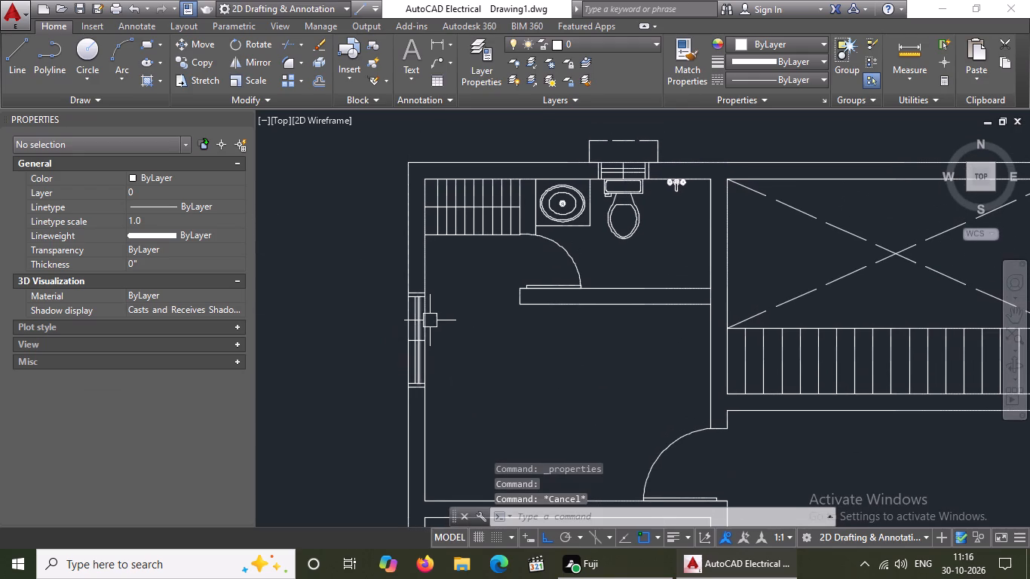
key(l)
key(Return)
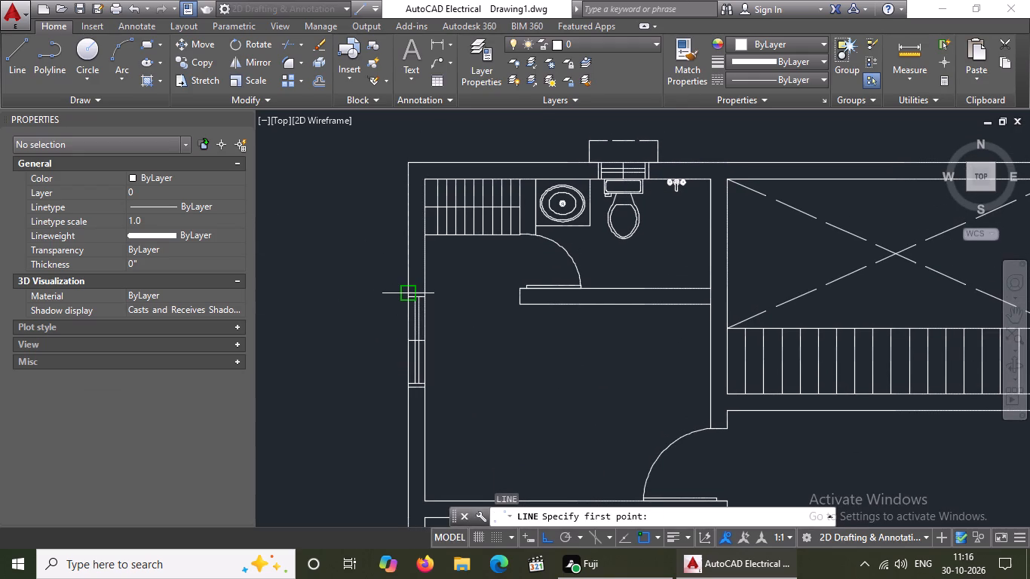
click(413, 293)
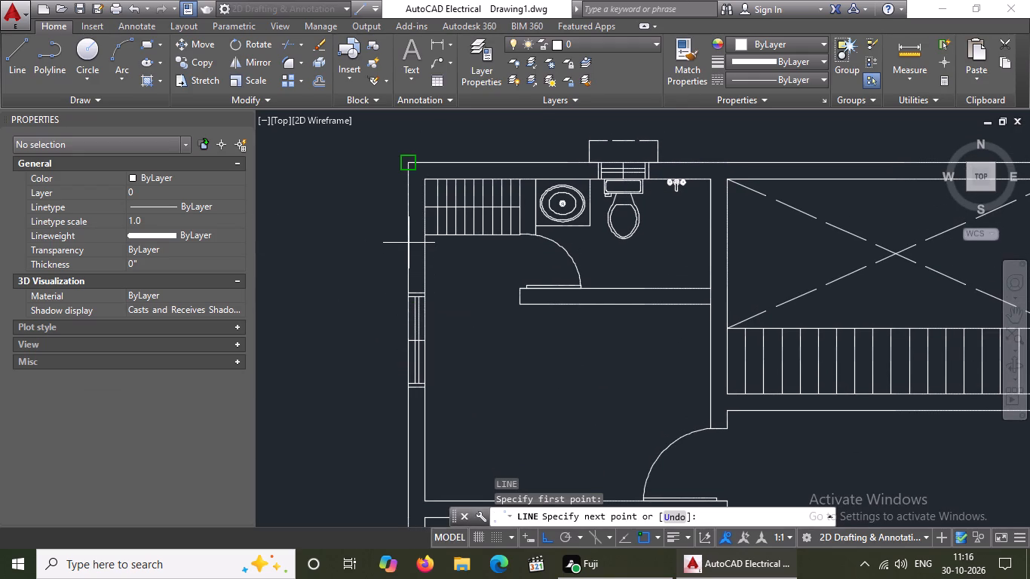
key(5)
key(shift+quotedbl)
key(Return)
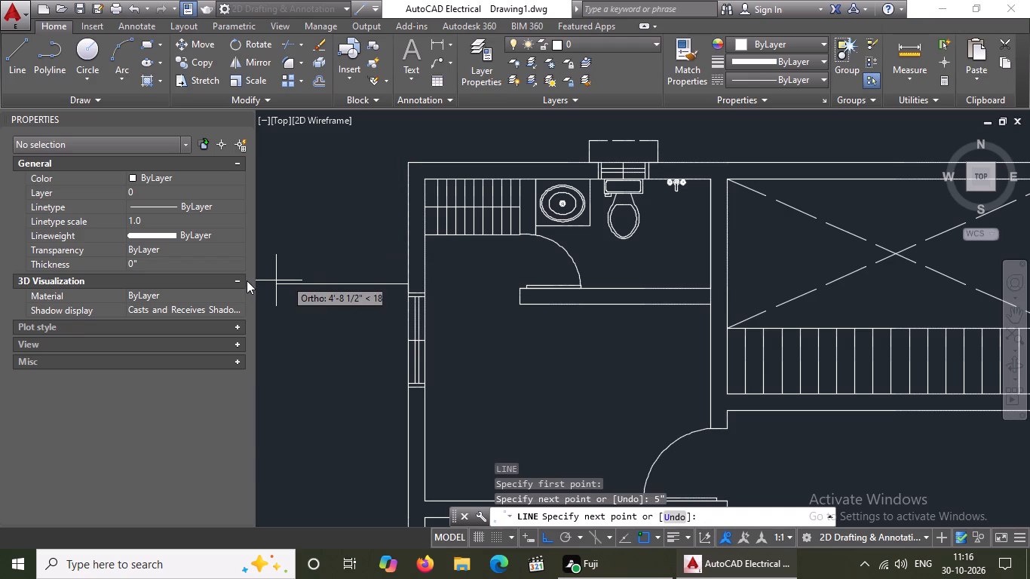
key(1)
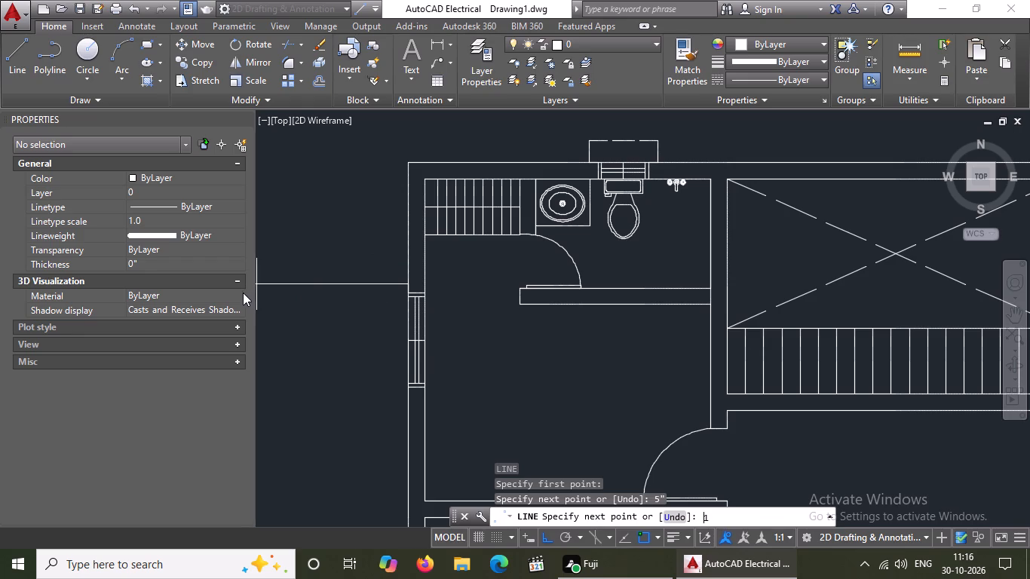
key(apostrophe)
key(Return)
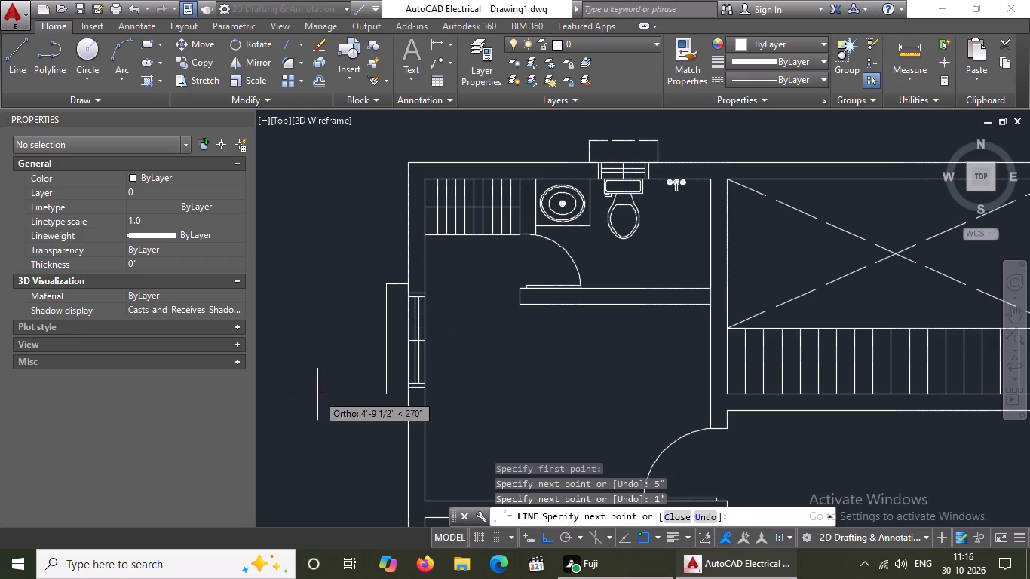
key(Escape)
Draw a line from the left window's lower outer corner, 5" down, 1' outward and up to the upper 1' line, closing the projection outline.
key(l)
key(Return)
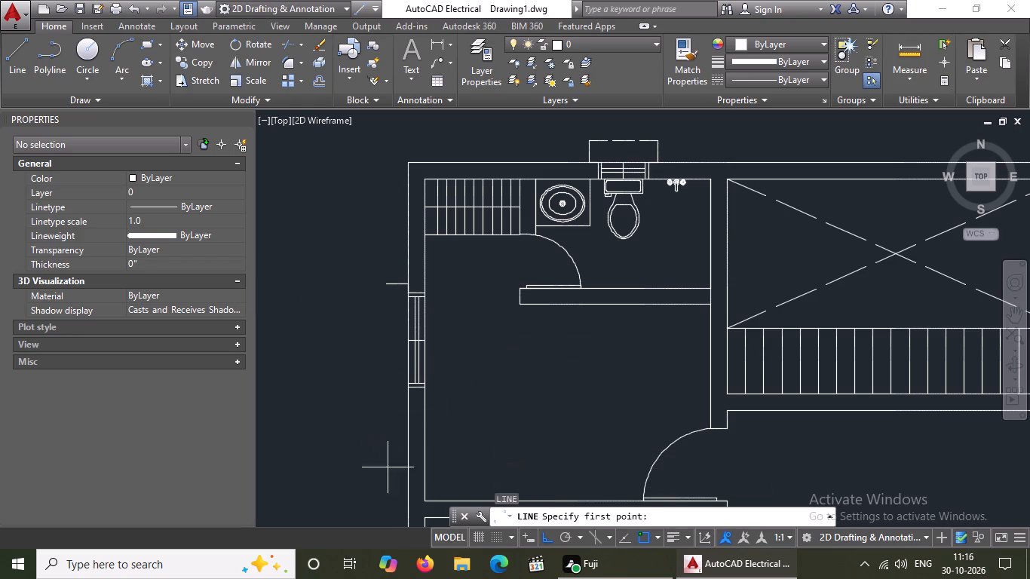
scroll(408, 398, up, 2)
drag(406, 372, 406, 382)
key(5)
key(shift+quotedbl)
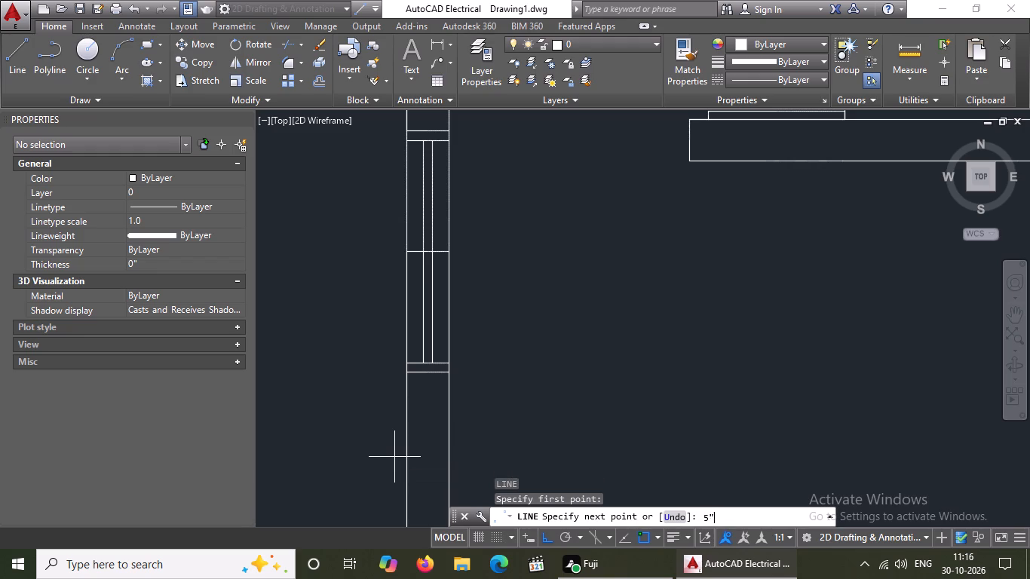
key(Return)
text(1')
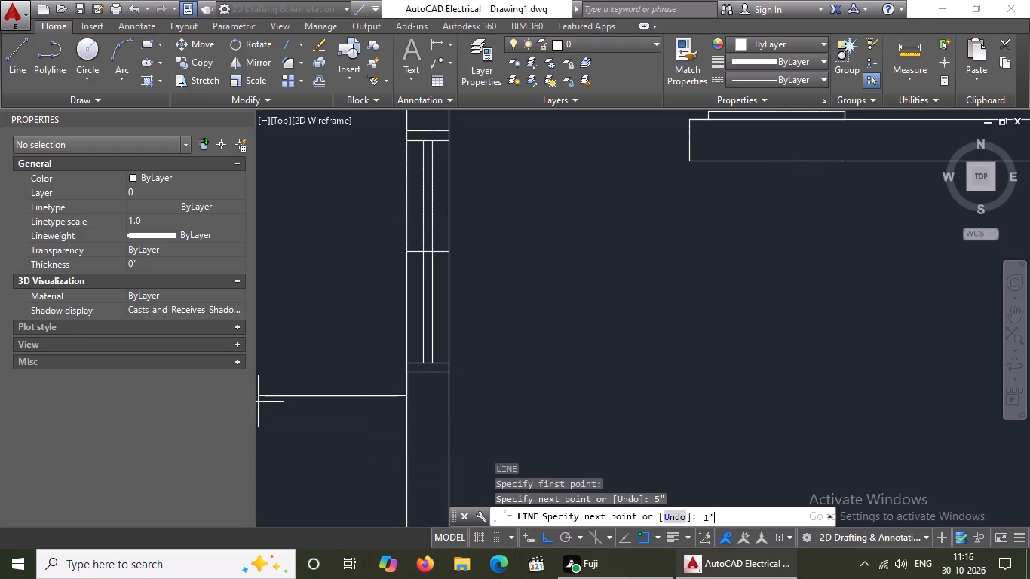
key(Return)
scroll(304, 367, down, 2)
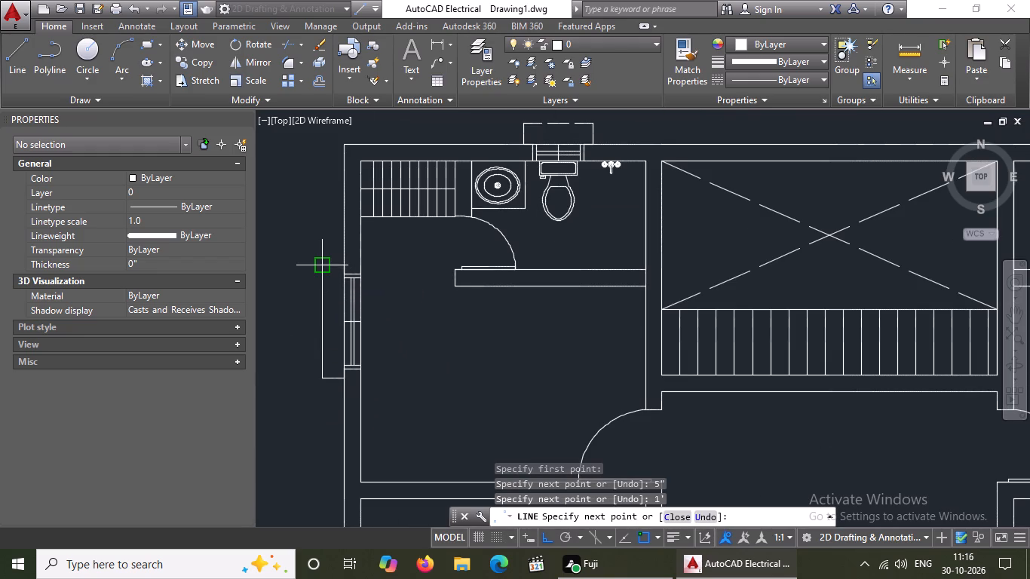
drag(326, 265, 326, 255)
key(Escape)
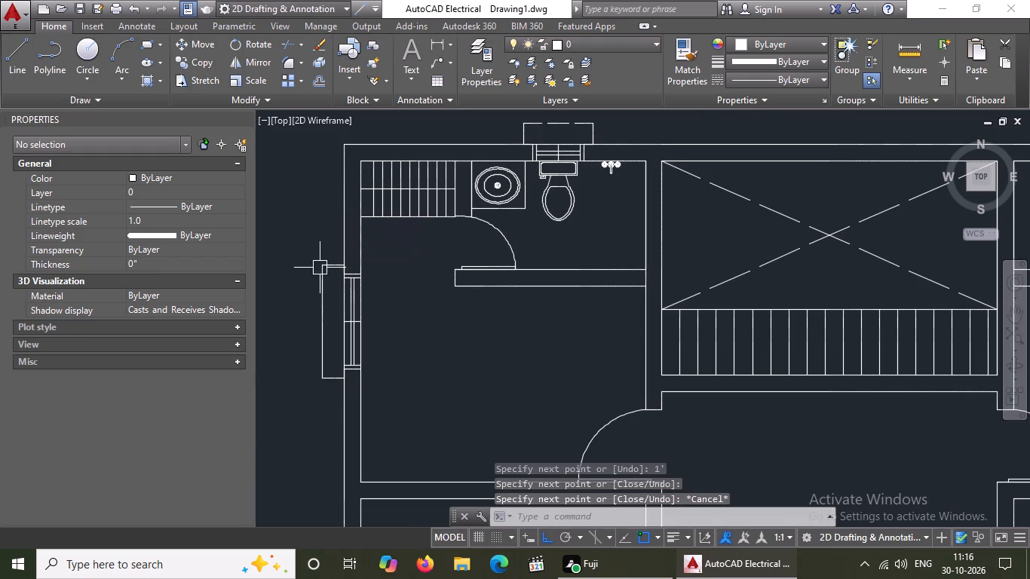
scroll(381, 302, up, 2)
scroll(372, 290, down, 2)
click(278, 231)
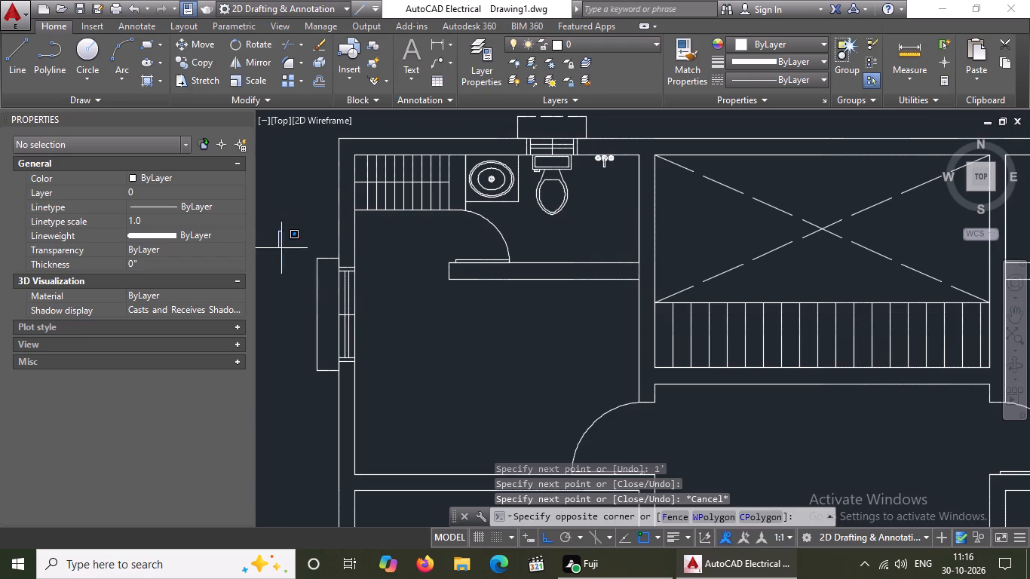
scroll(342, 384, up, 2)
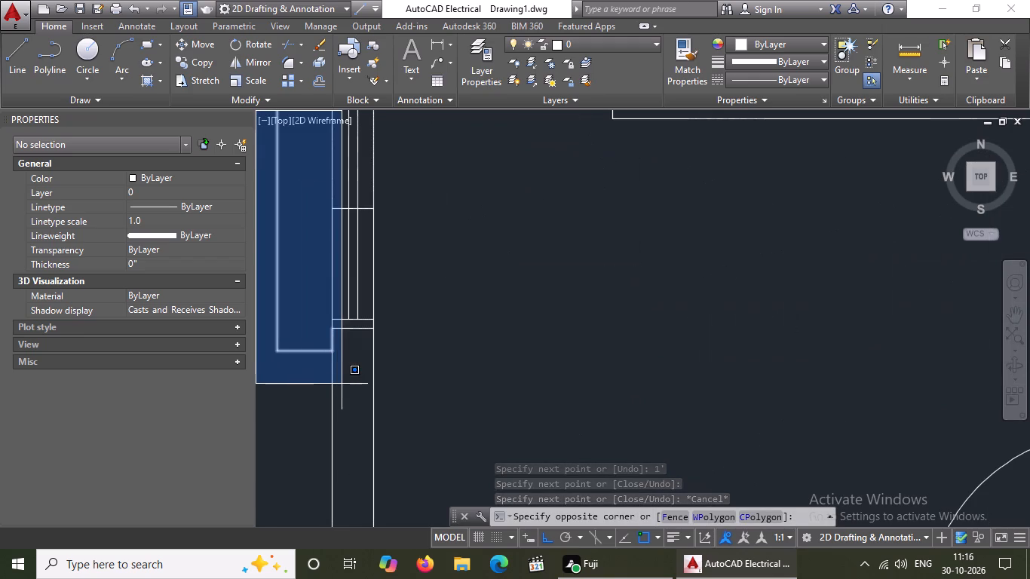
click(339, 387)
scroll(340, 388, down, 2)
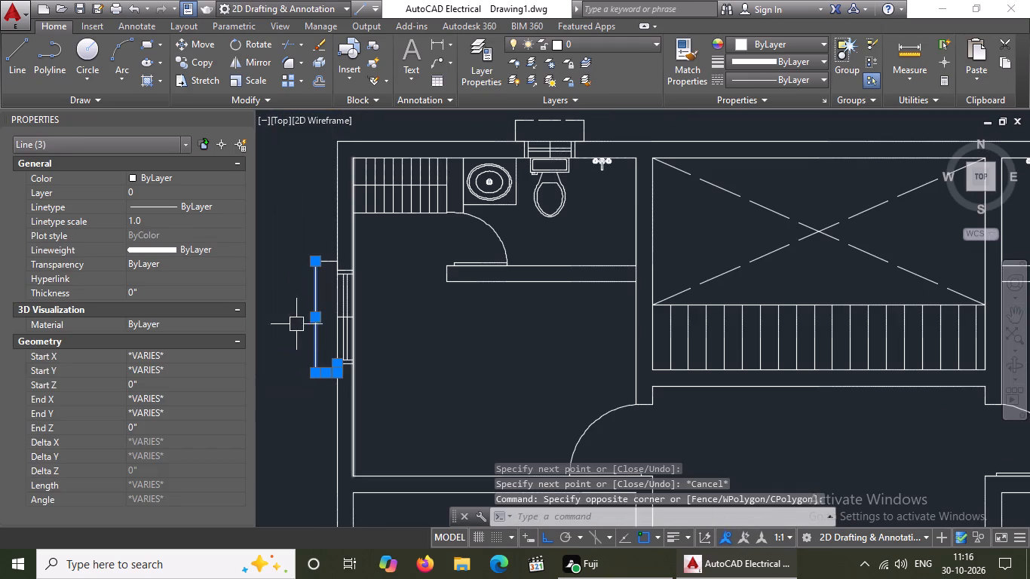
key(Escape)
Set the linetype of the left window's complete projection outline to the dashed ACAD_ISO02W100.
click(289, 226)
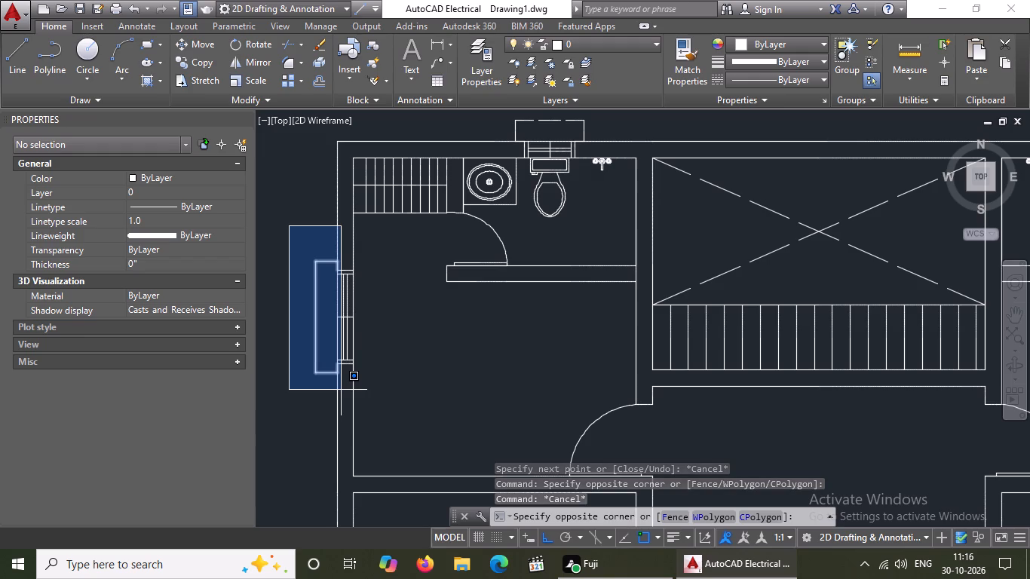
click(341, 390)
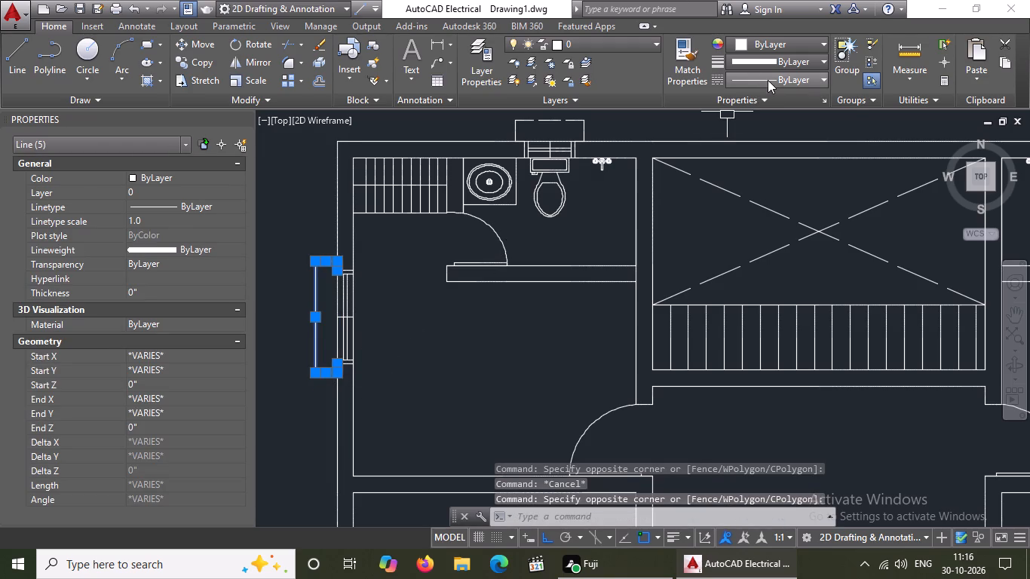
click(768, 79)
click(779, 134)
right_click(446, 357)
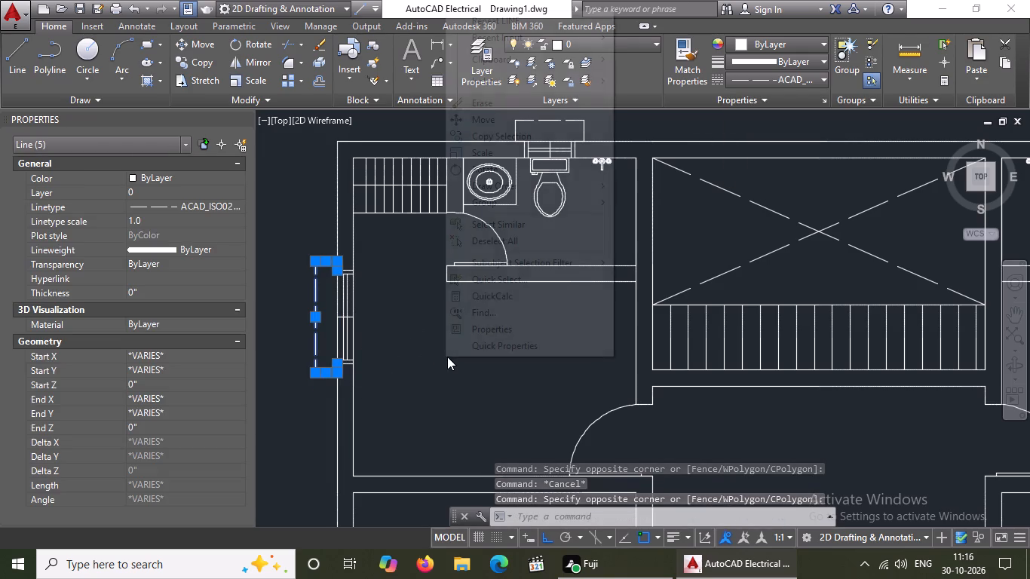
key(Escape)
Set the linetype scale of the left window's projection lines to 2, leaving nothing selected.
click(167, 222)
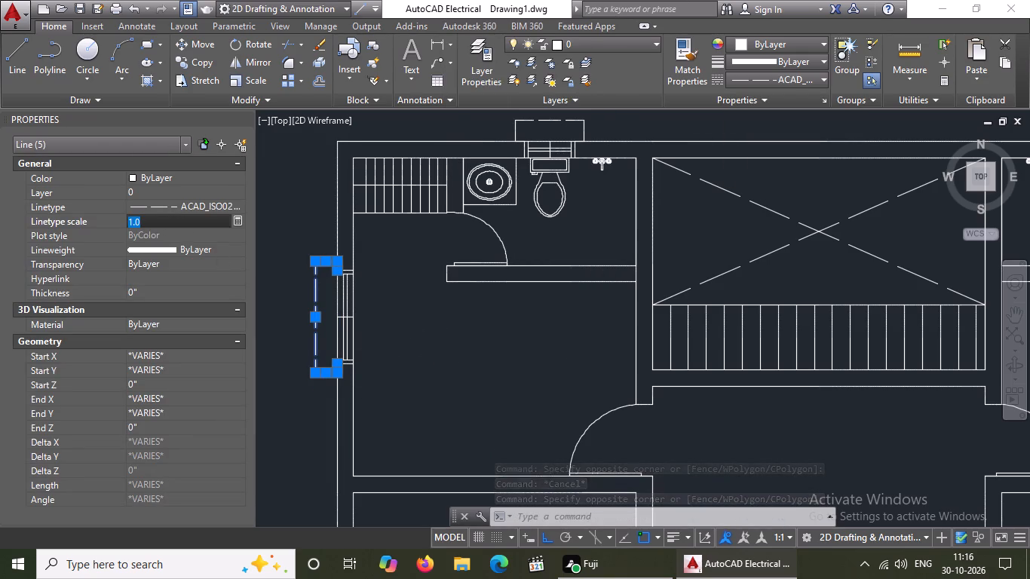
key(BackSpace)
key(BackSpace)
key(2)
key(Return)
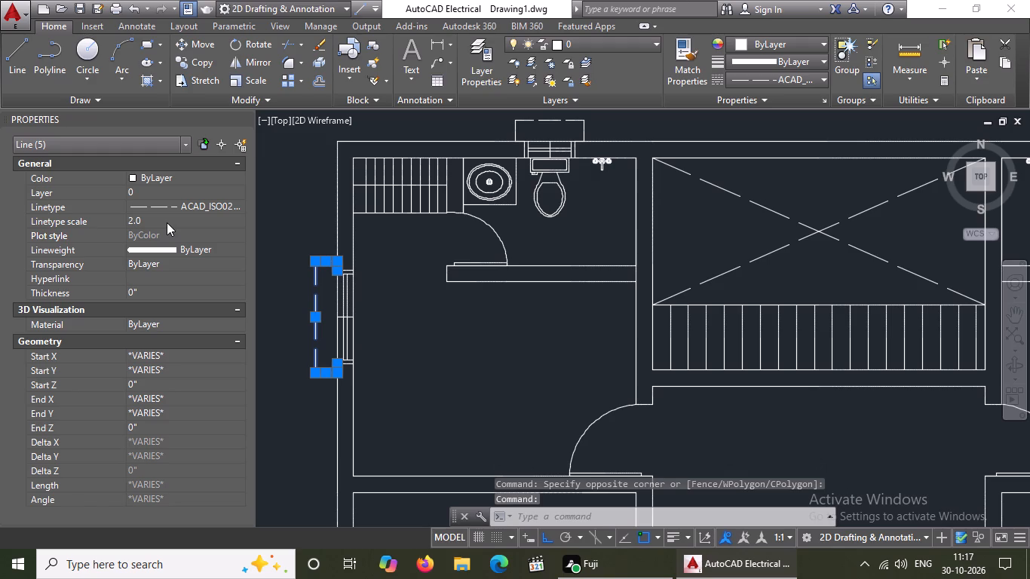
key(Escape)
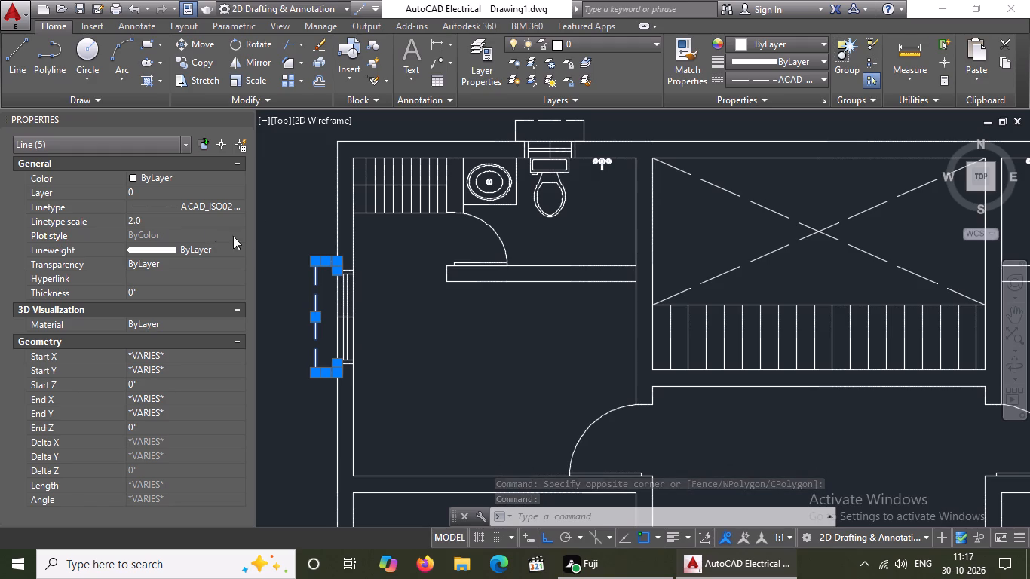
key(Escape)
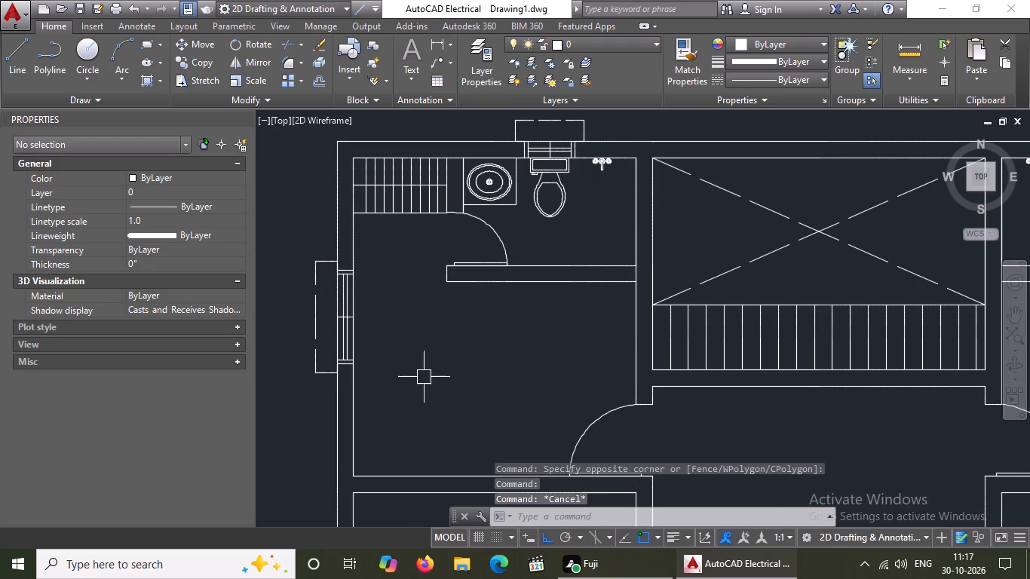
Rotate the queen bed block beside the plan 90° counterclockwise so its pillows face left.
scroll(439, 332, down, 3)
middle_drag(514, 351, 509, 403)
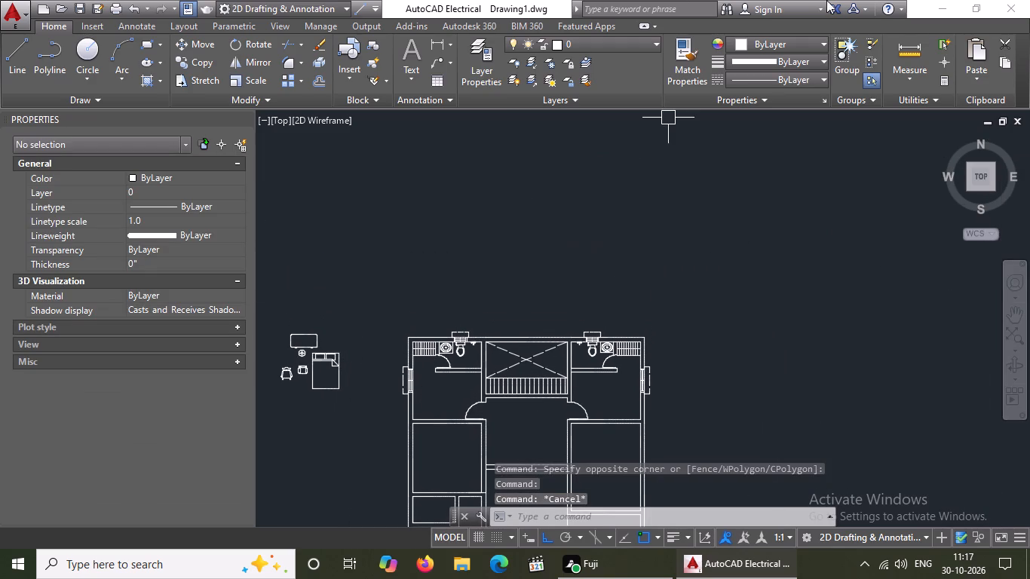
scroll(464, 384, down, 1)
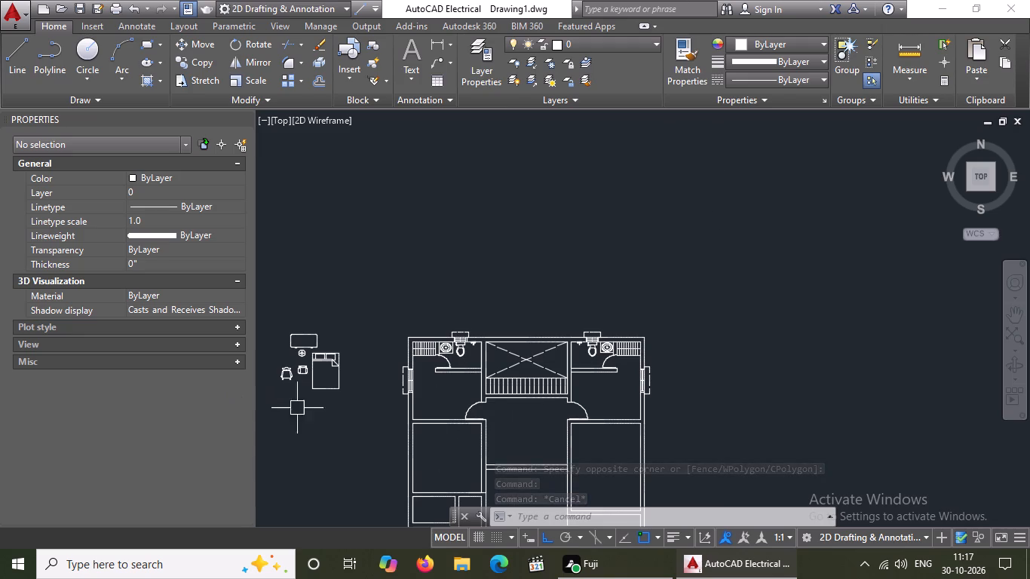
scroll(458, 411, down, 2)
middle_drag(452, 448, 484, 400)
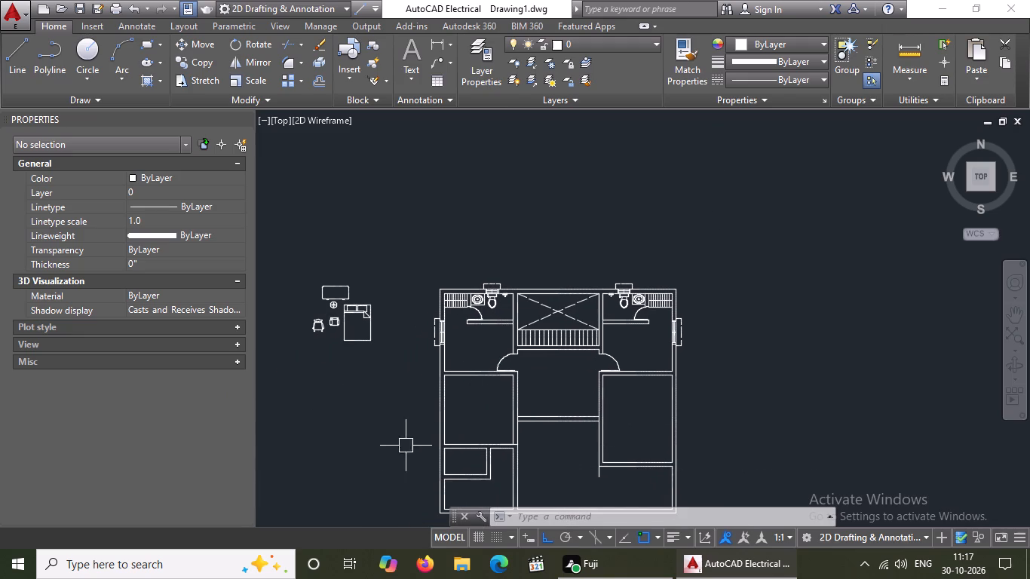
scroll(526, 394, up, 1)
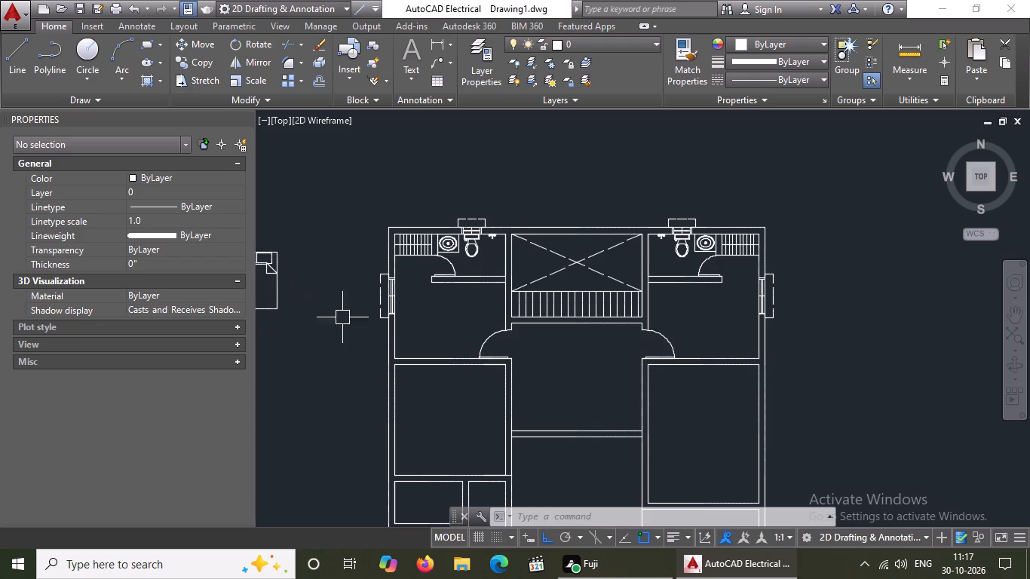
scroll(345, 318, down, 1)
click(298, 299)
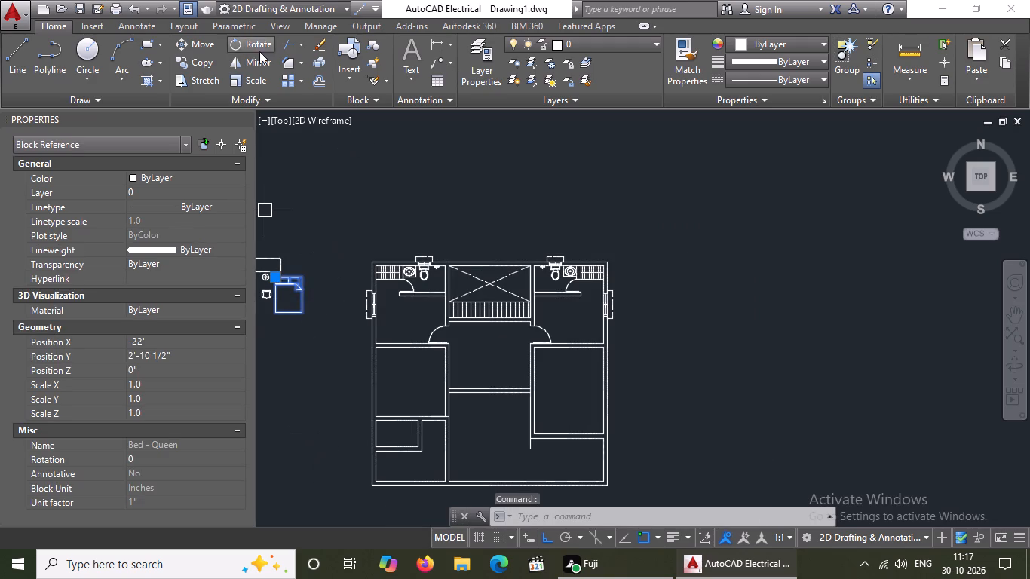
click(252, 43)
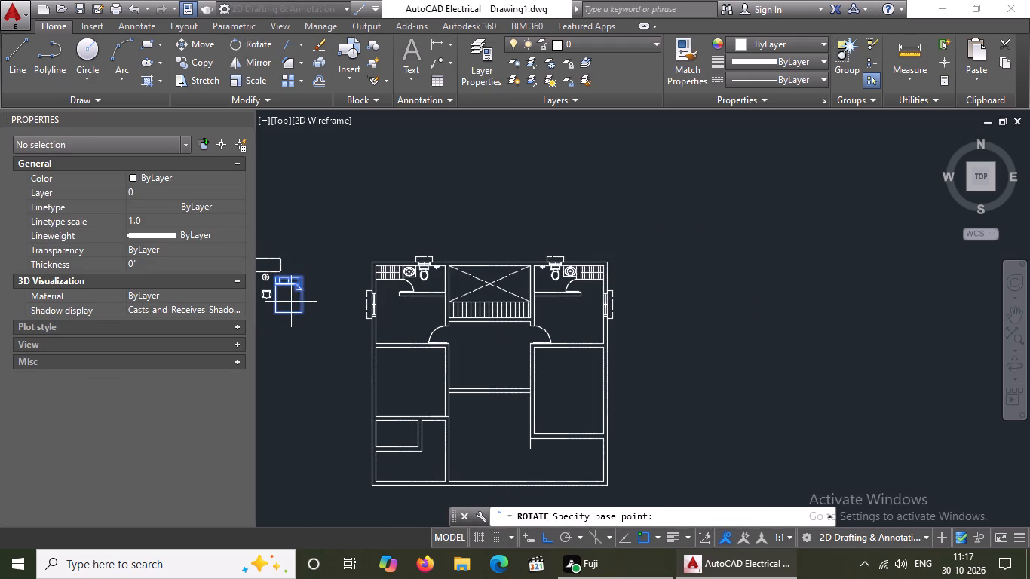
click(293, 301)
click(304, 240)
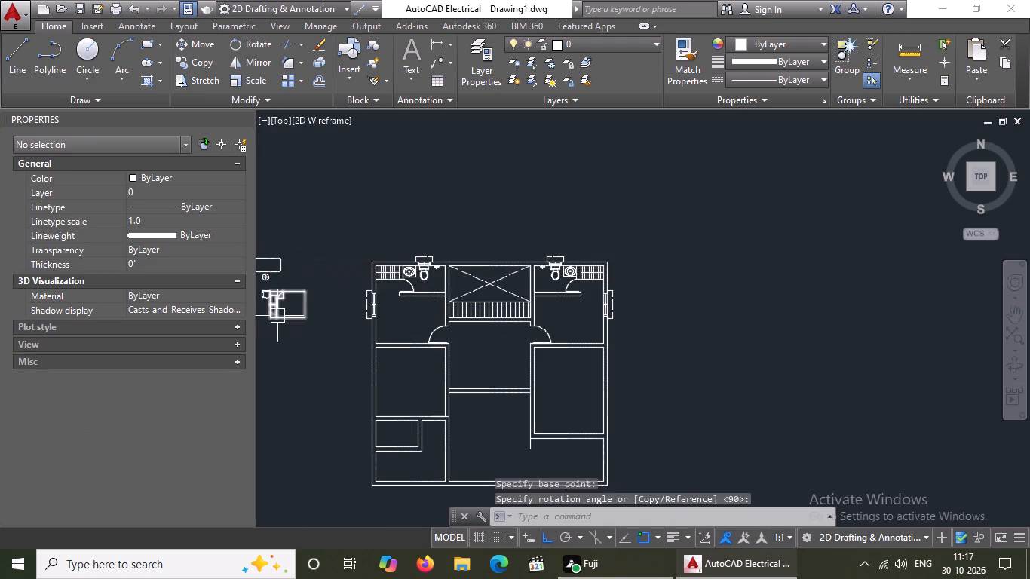
Close the Properties palette to enlarge the drawing area.
scroll(277, 305, up, 2)
scroll(281, 302, down, 3)
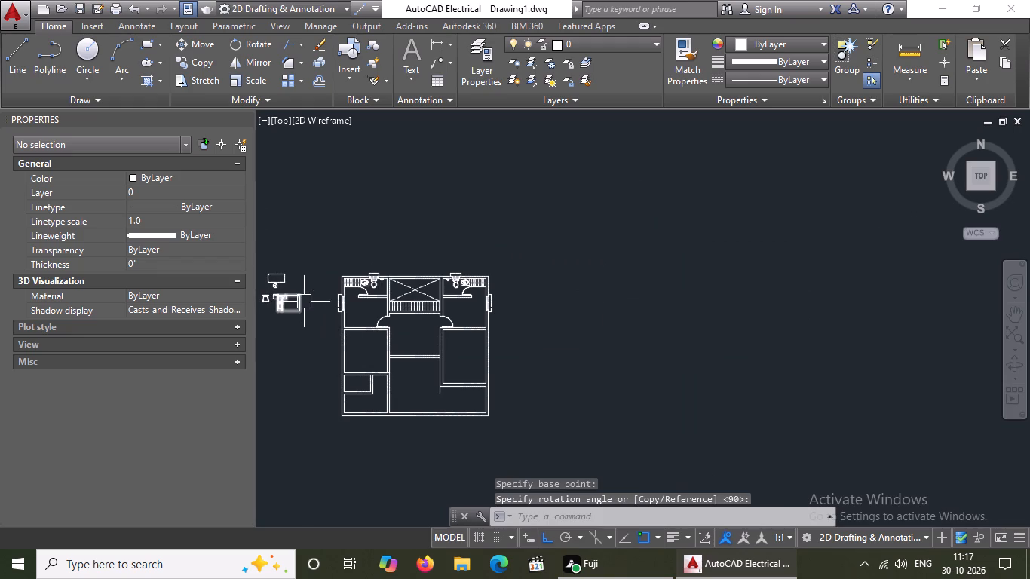
click(242, 117)
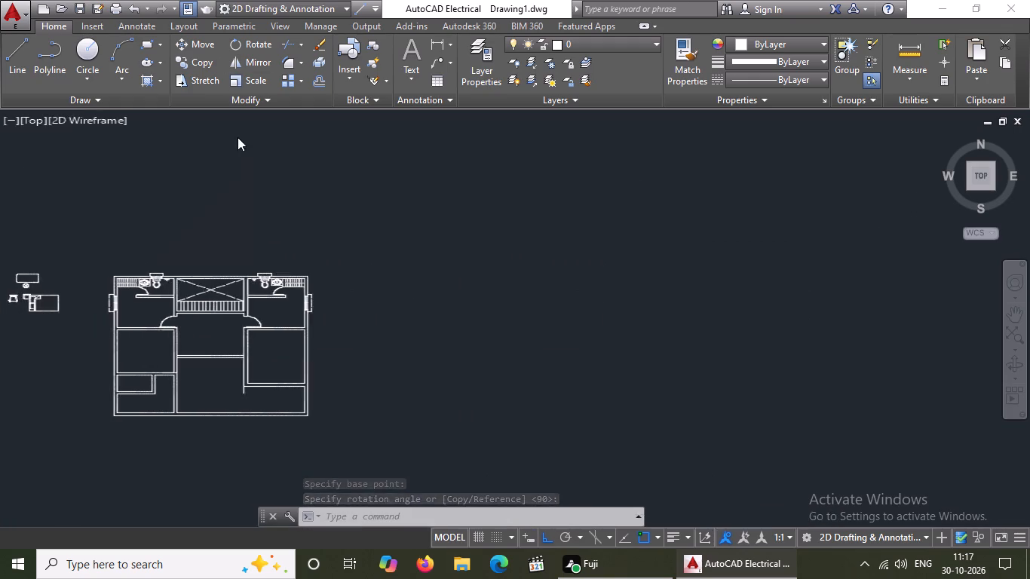
Scale the rotated queen bed freehand to a somewhat smaller size, using a base point near its folded blanket corner.
scroll(136, 308, up, 2)
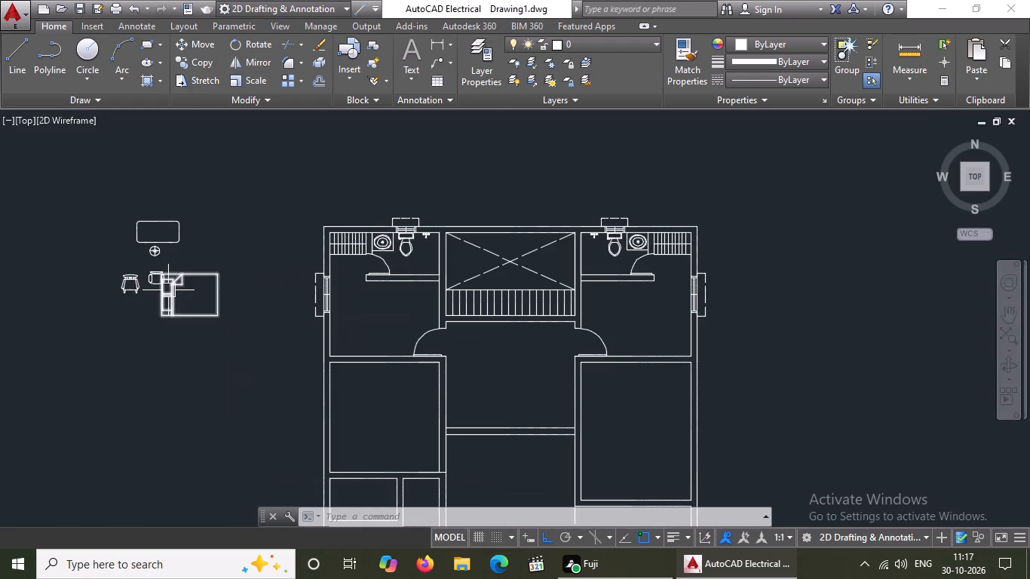
click(169, 290)
scroll(182, 286, up, 2)
text(sc)
key(space)
click(170, 275)
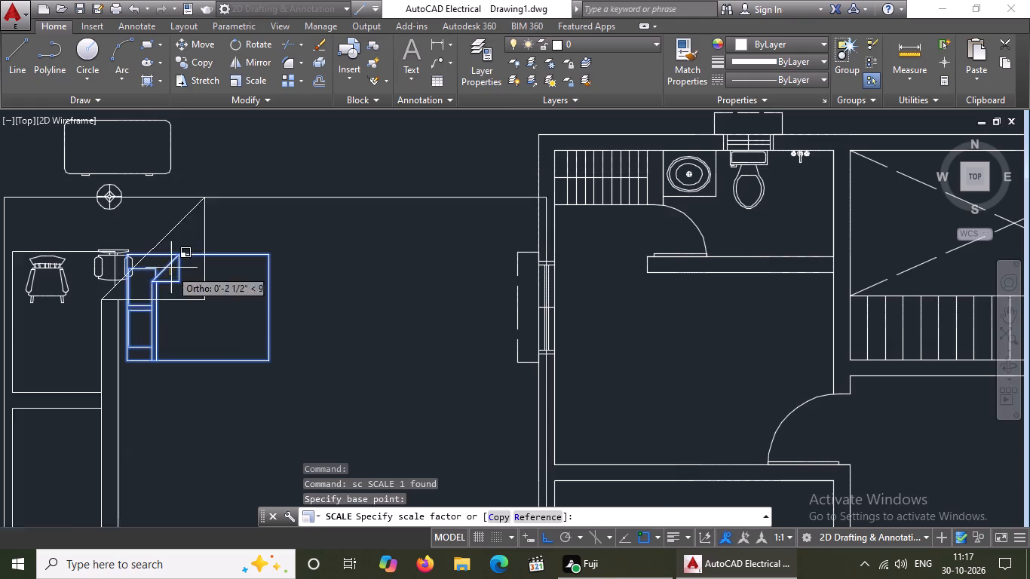
scroll(173, 279, up, 3)
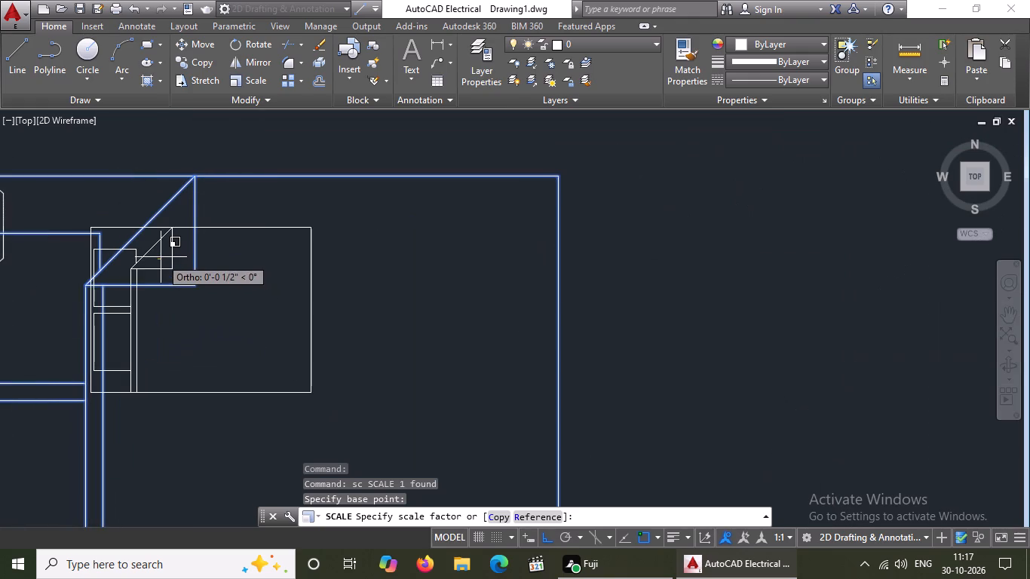
scroll(161, 265, down, 1)
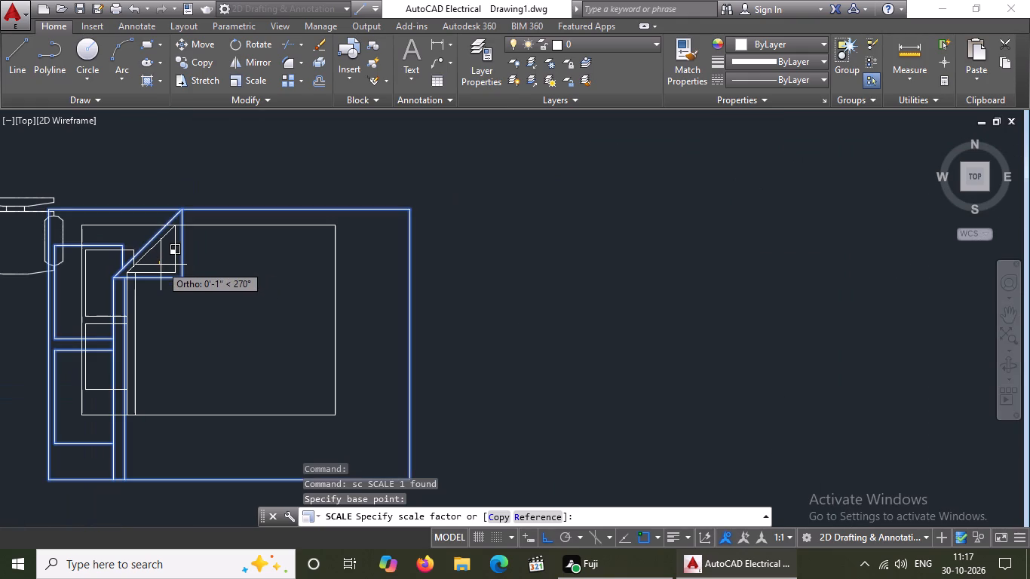
click(161, 265)
With Ortho off, move the bed by its lower pillow-end corner into the upper-left room, its head against the outer wall just below the window.
scroll(176, 259, down, 4)
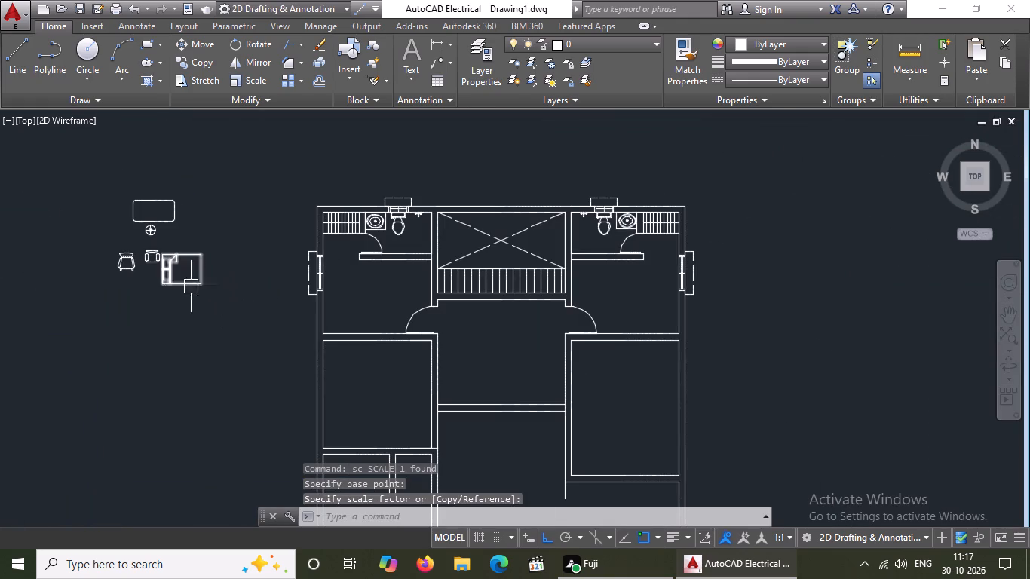
scroll(165, 273, up, 3)
click(167, 272)
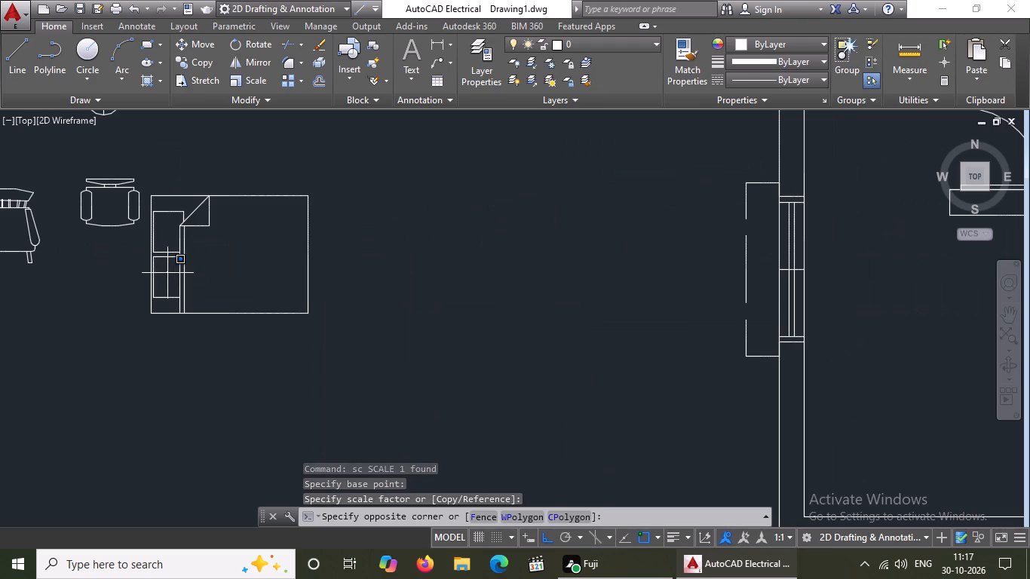
click(176, 265)
click(162, 250)
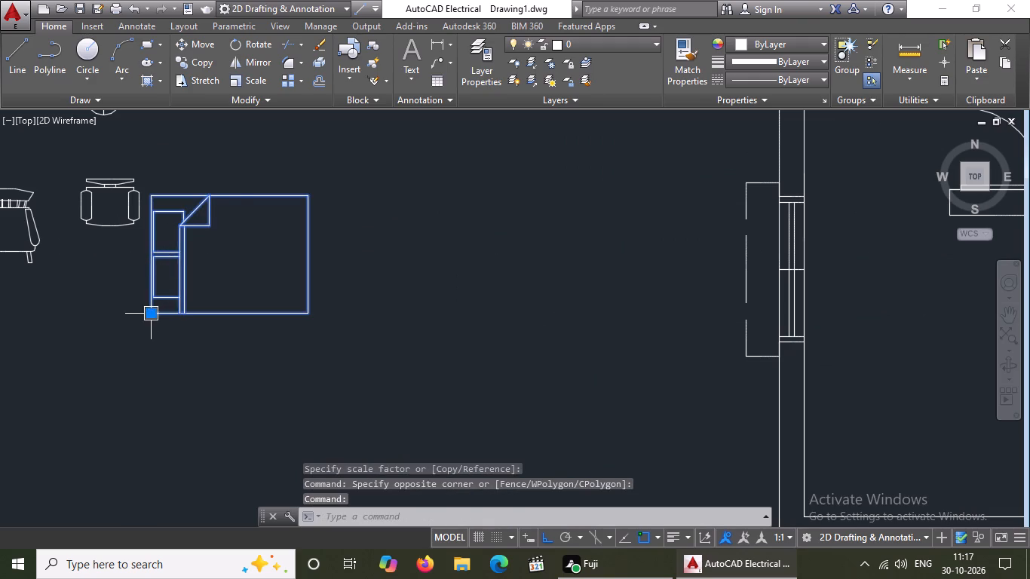
click(154, 310)
scroll(254, 373, down, 2)
scroll(504, 296, up, 2)
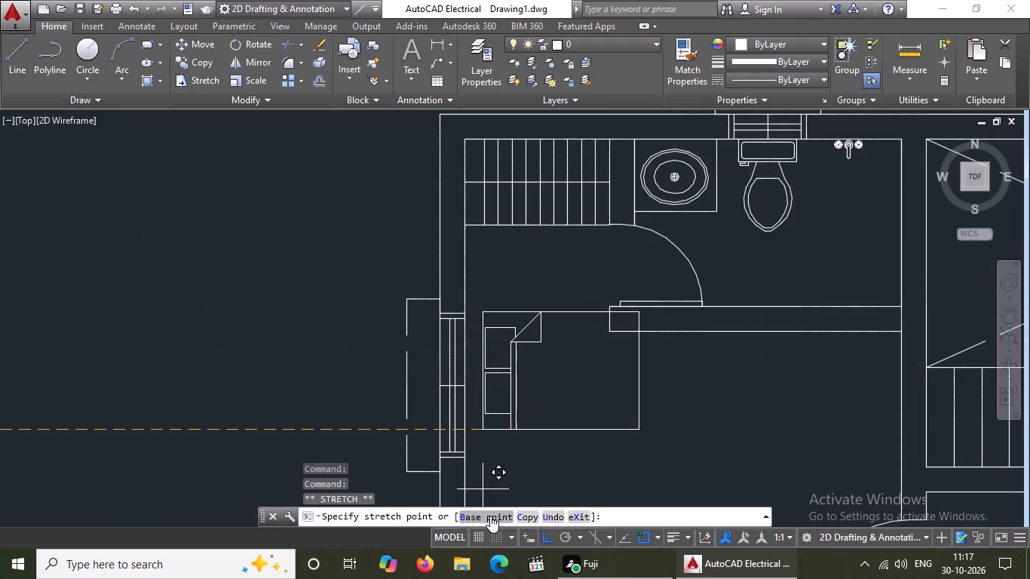
click(547, 534)
scroll(513, 400, down, 4)
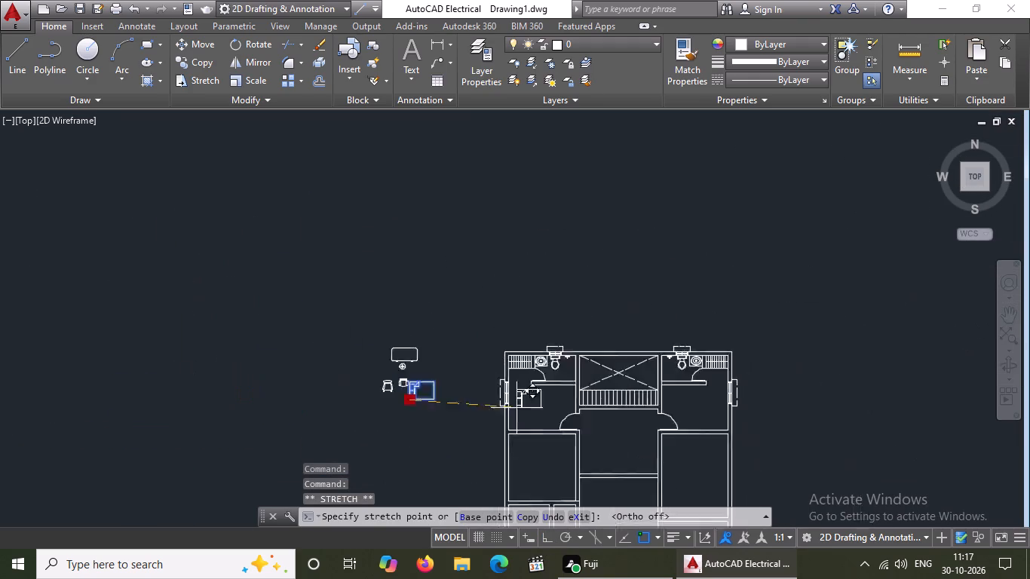
scroll(509, 418, up, 3)
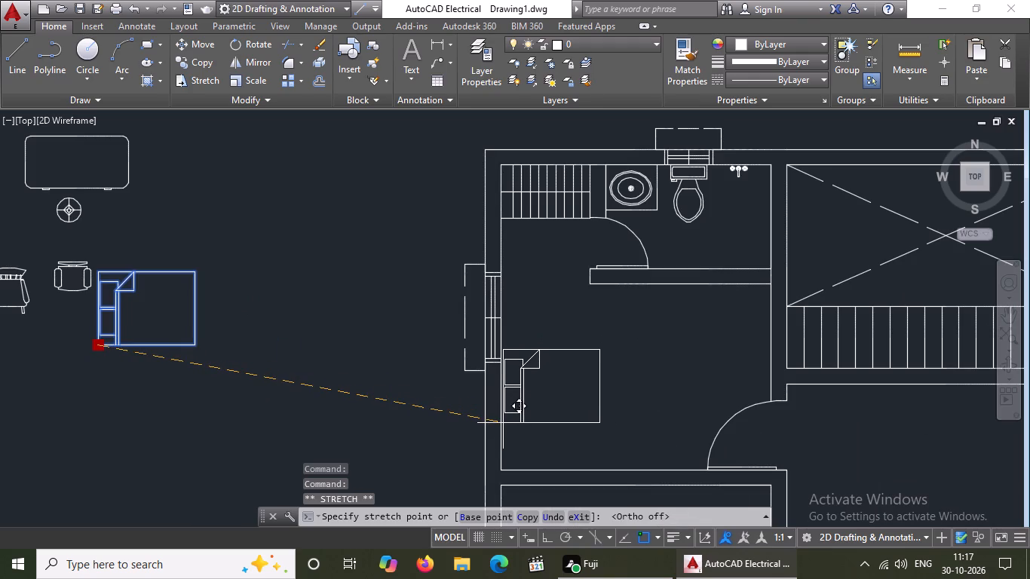
click(503, 423)
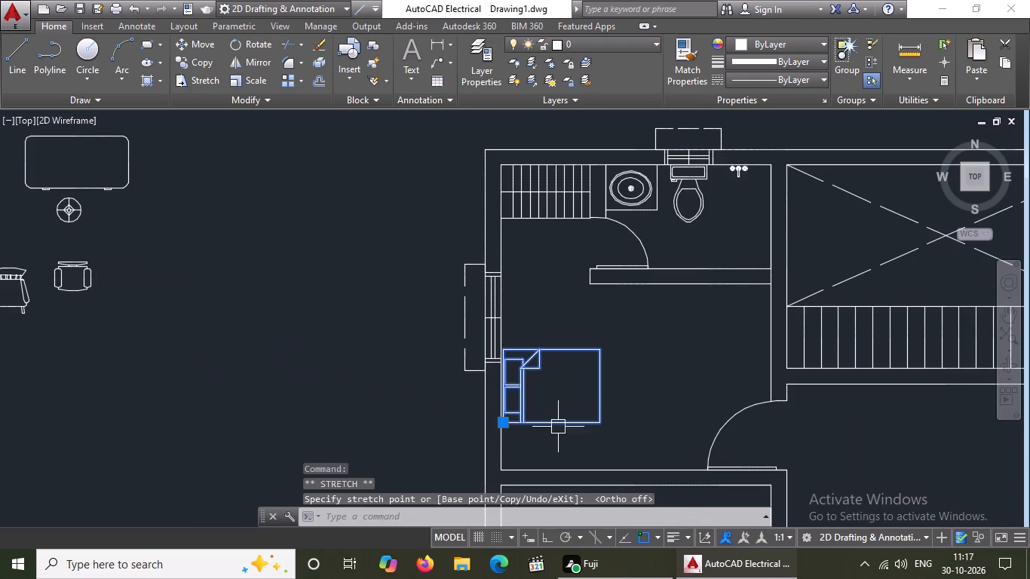
Scale the queen bed freehand to nearly twice its size, using a base point inside the lower middle of the mattress.
text(sc)
key(space)
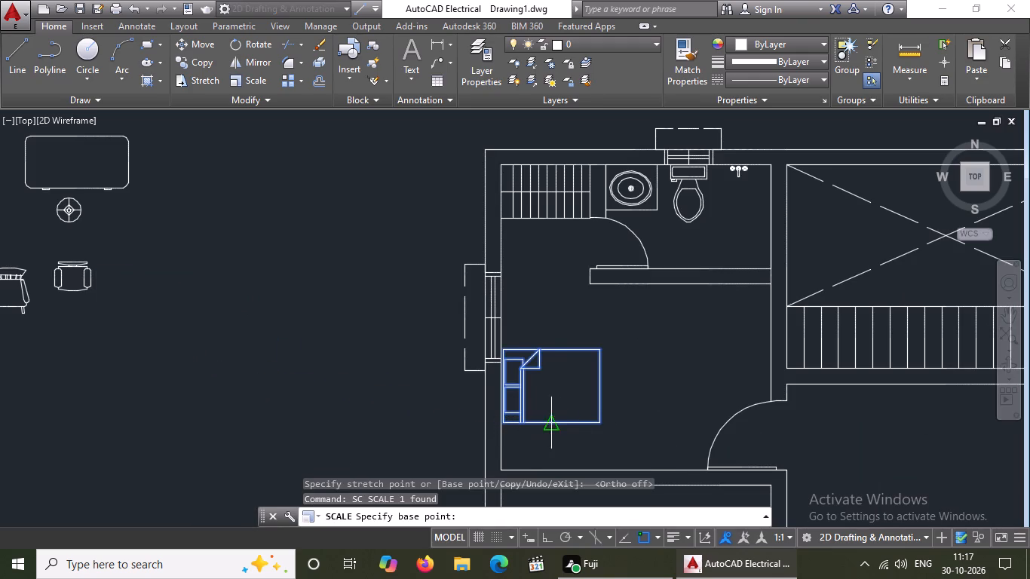
click(557, 408)
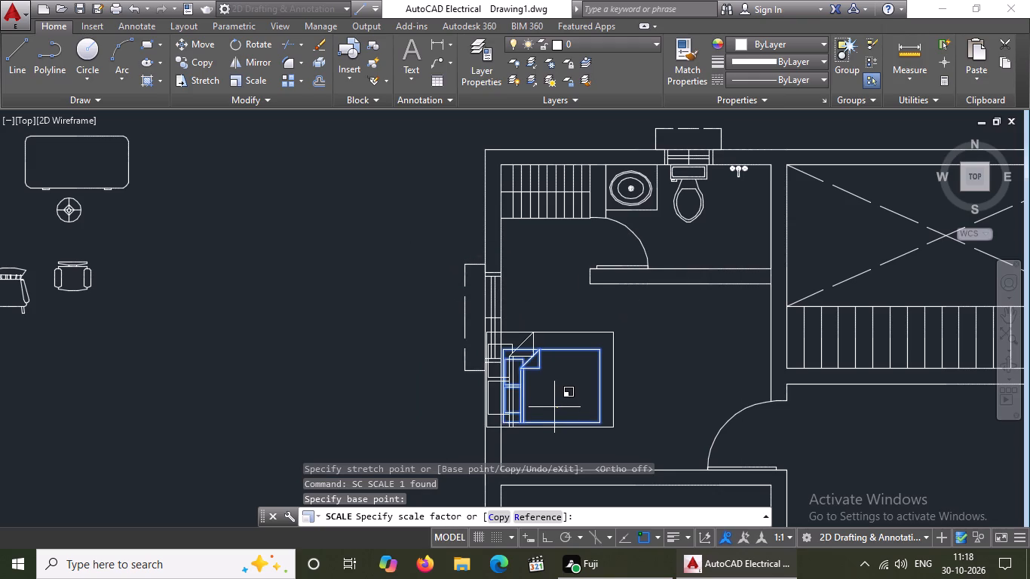
click(556, 411)
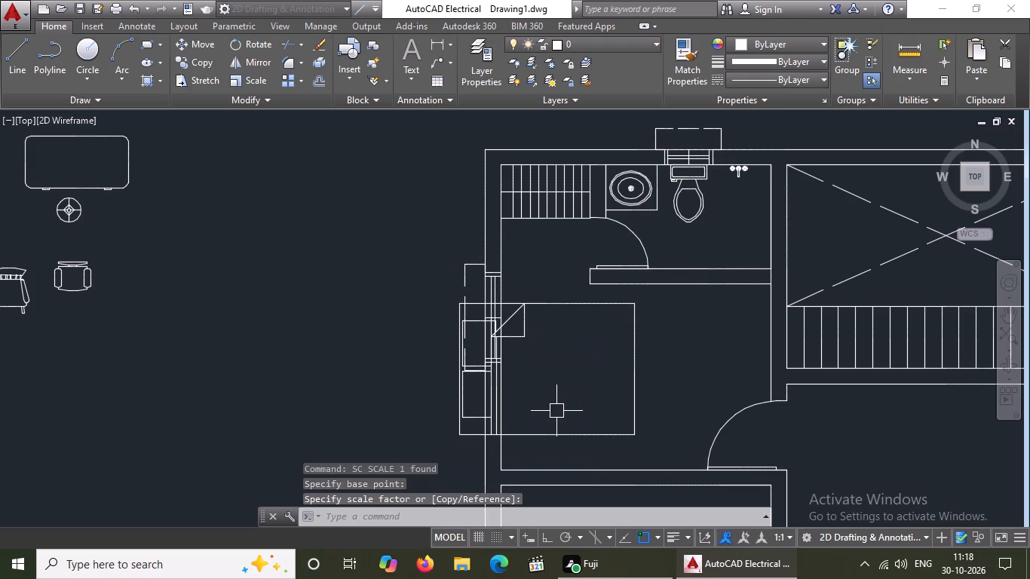
click(458, 431)
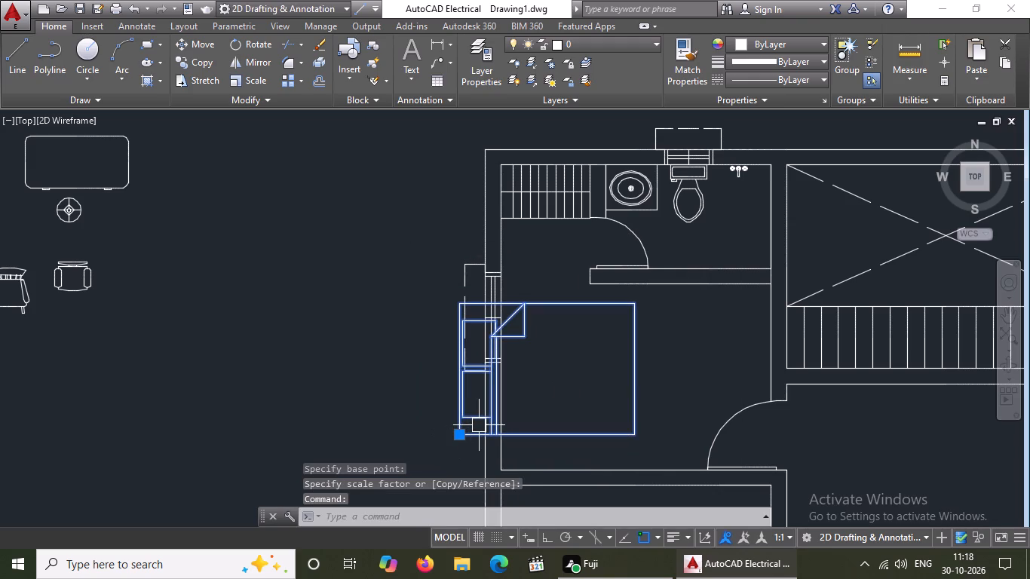
key(d)
key(Escape)
key(Escape)
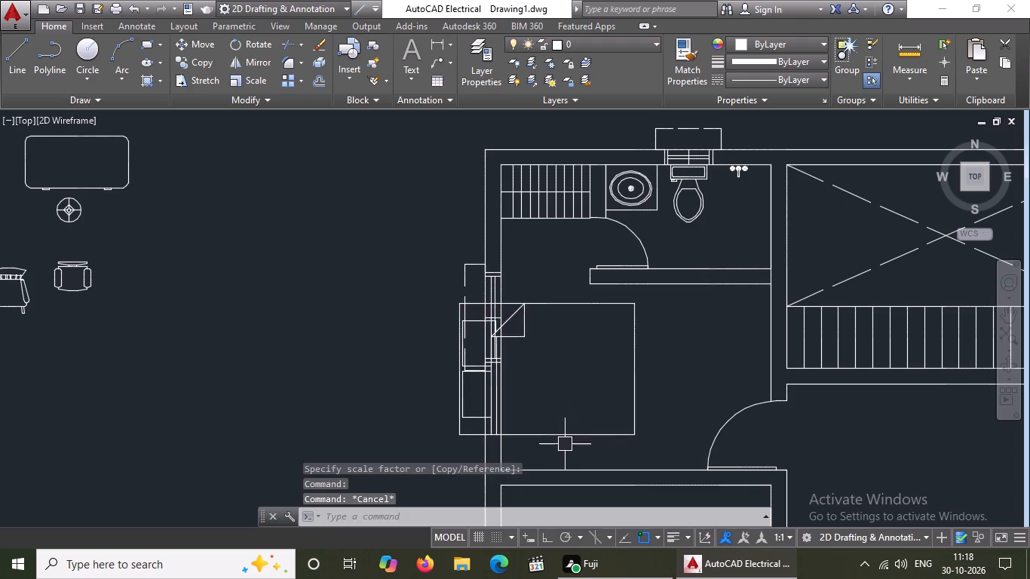
Scale the enlarged bed freehand down to roughly 85% of its size, using a base point inside the mattress.
click(563, 437)
text(sc)
key(space)
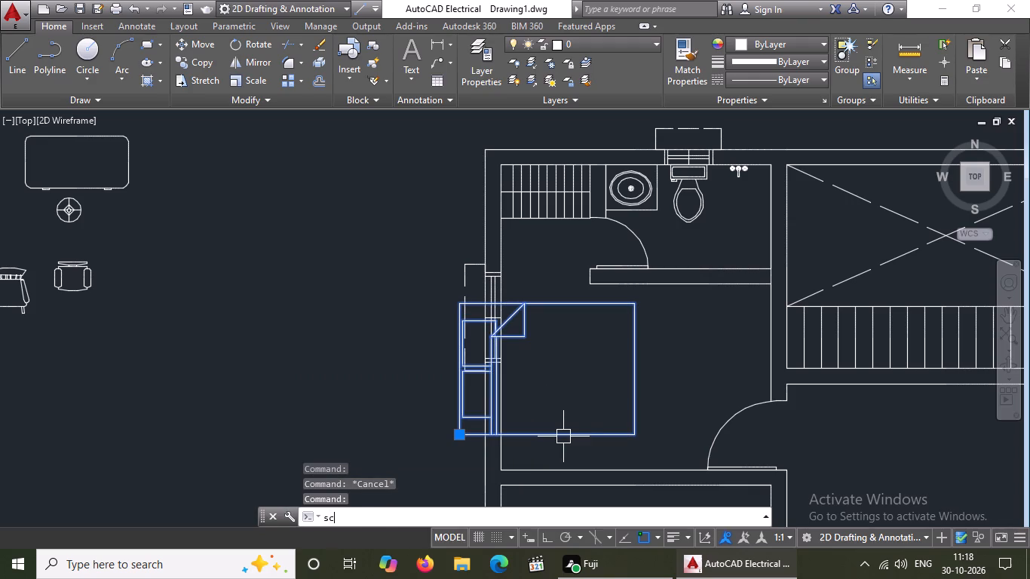
click(552, 403)
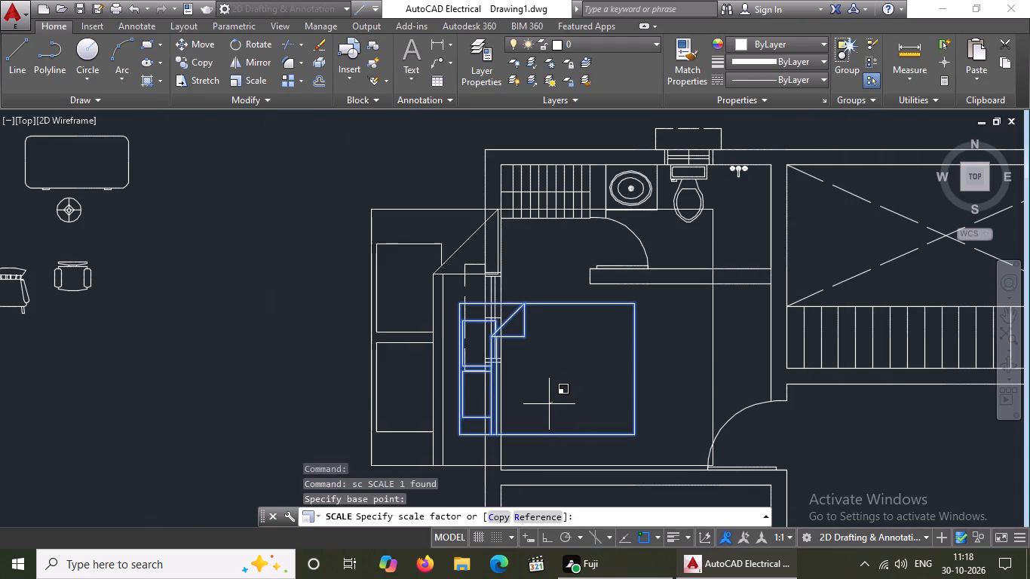
scroll(555, 392, up, 3)
scroll(541, 415, down, 2)
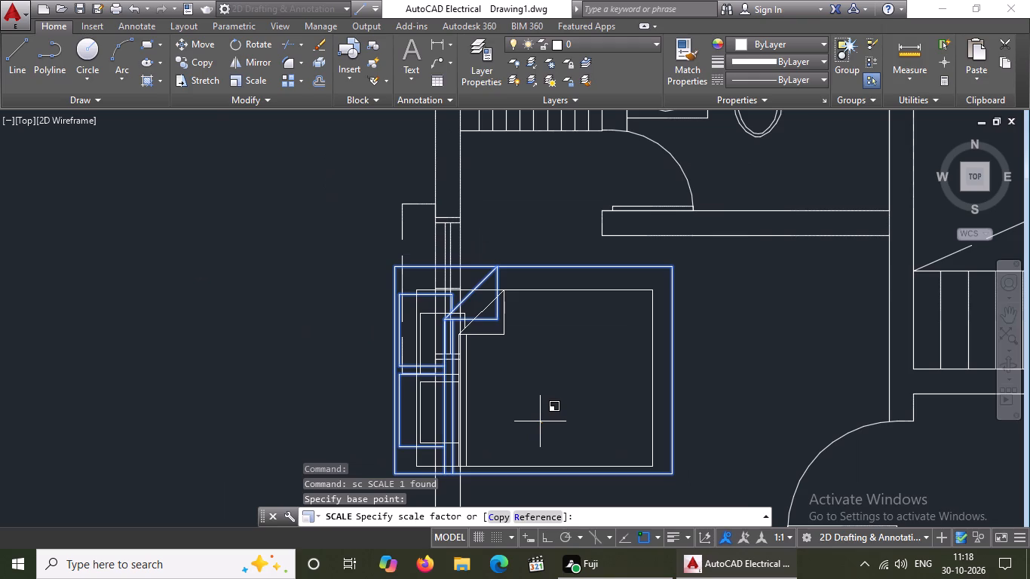
click(540, 421)
scroll(541, 420, down, 4)
scroll(562, 423, up, 3)
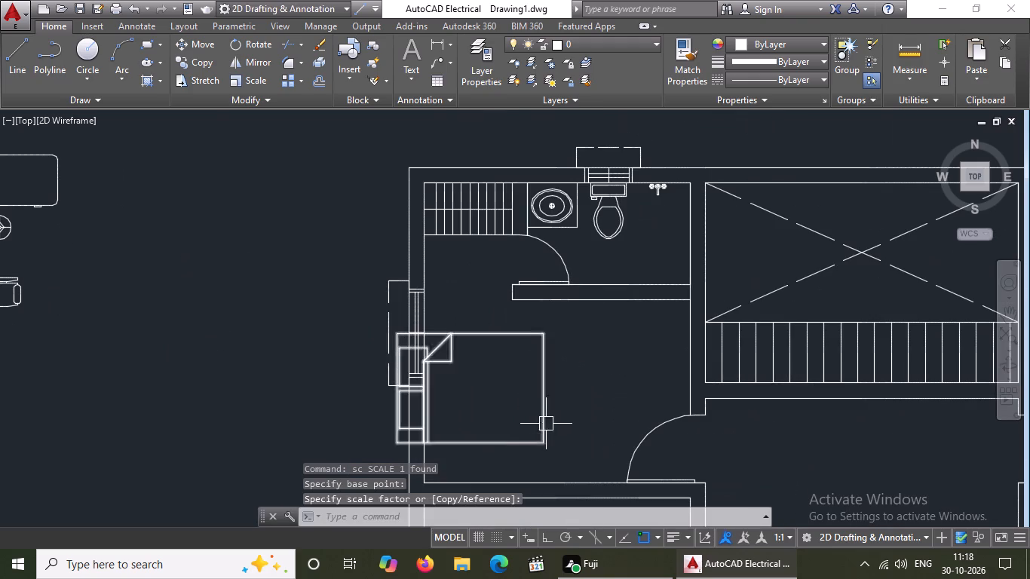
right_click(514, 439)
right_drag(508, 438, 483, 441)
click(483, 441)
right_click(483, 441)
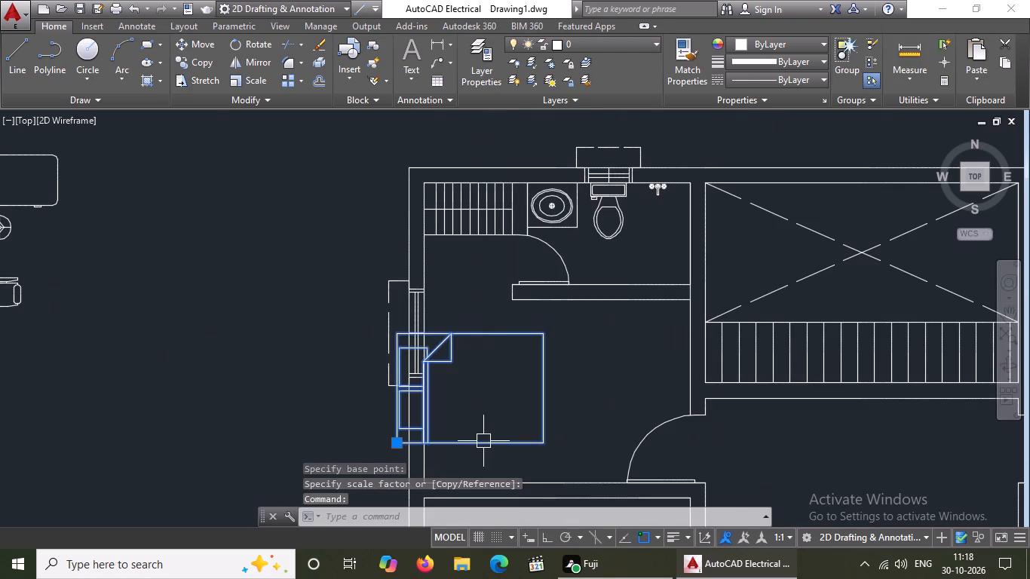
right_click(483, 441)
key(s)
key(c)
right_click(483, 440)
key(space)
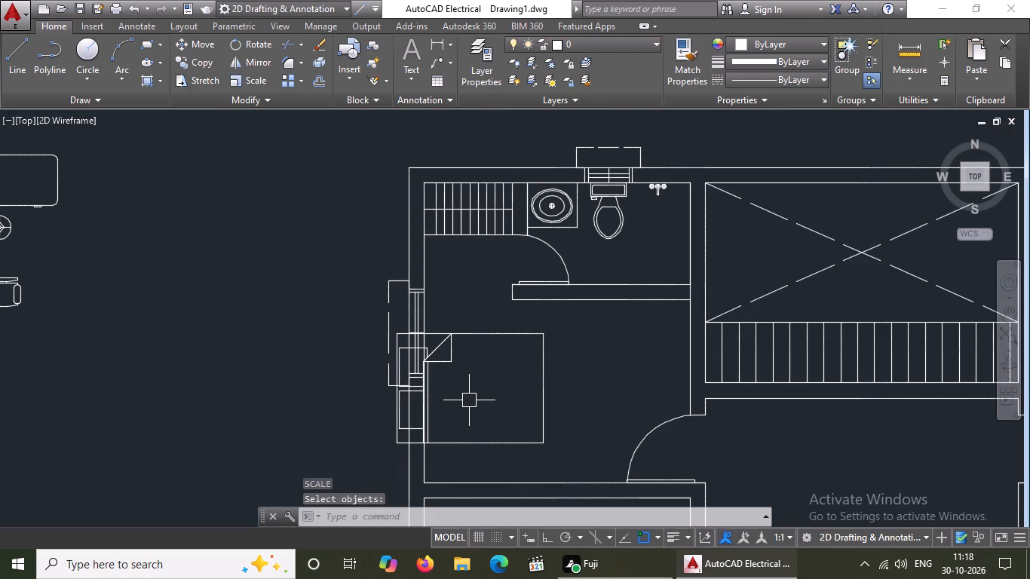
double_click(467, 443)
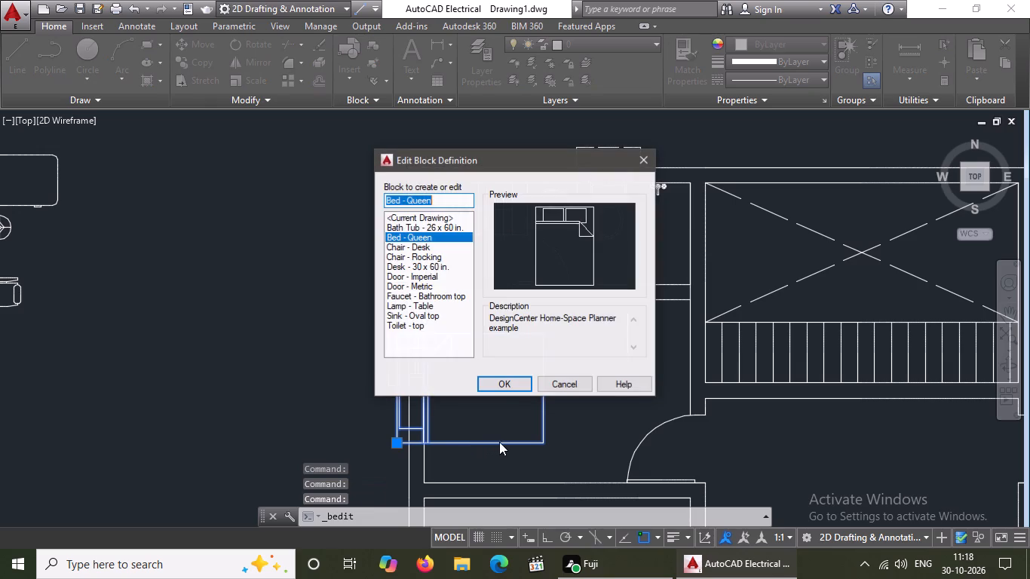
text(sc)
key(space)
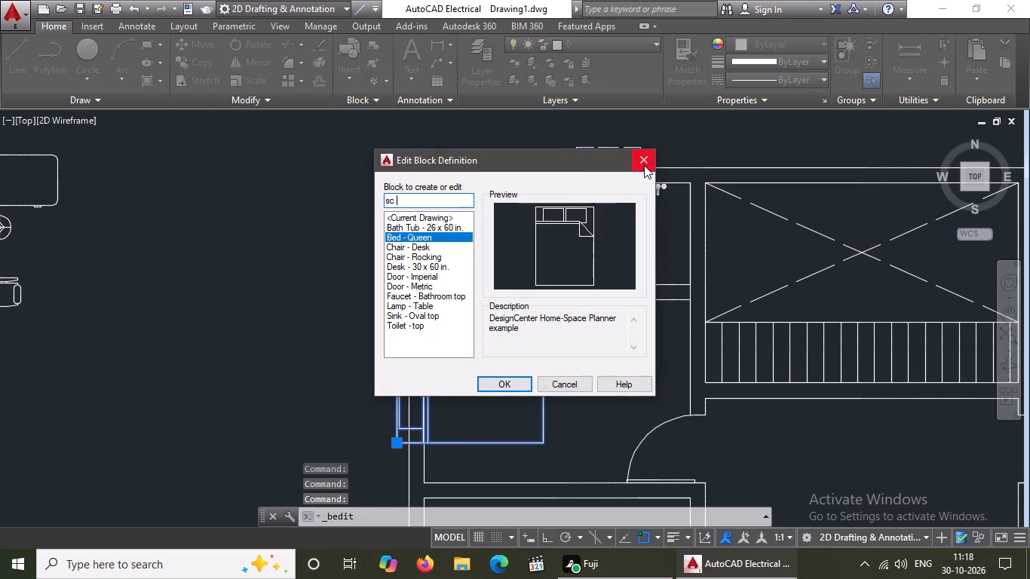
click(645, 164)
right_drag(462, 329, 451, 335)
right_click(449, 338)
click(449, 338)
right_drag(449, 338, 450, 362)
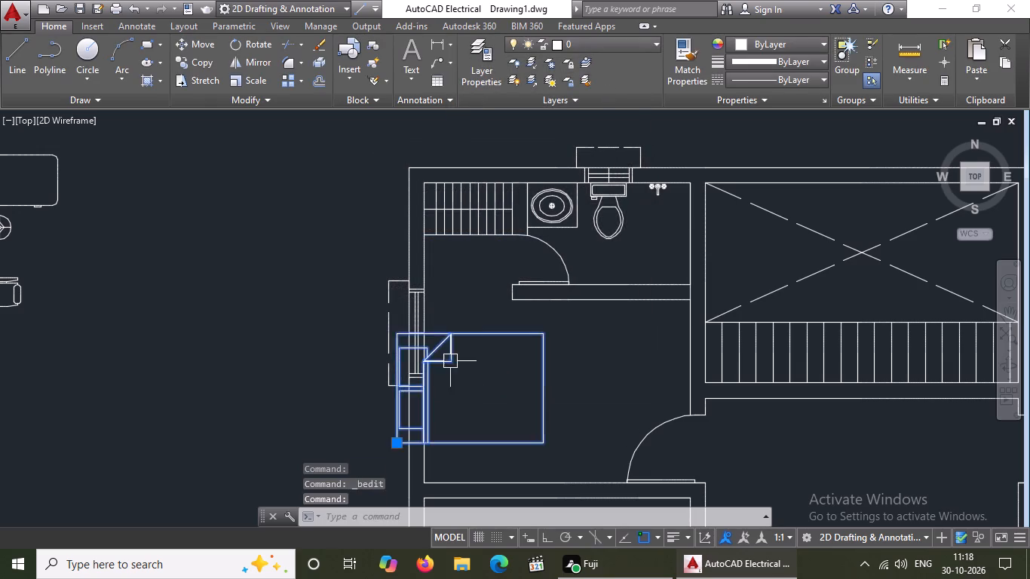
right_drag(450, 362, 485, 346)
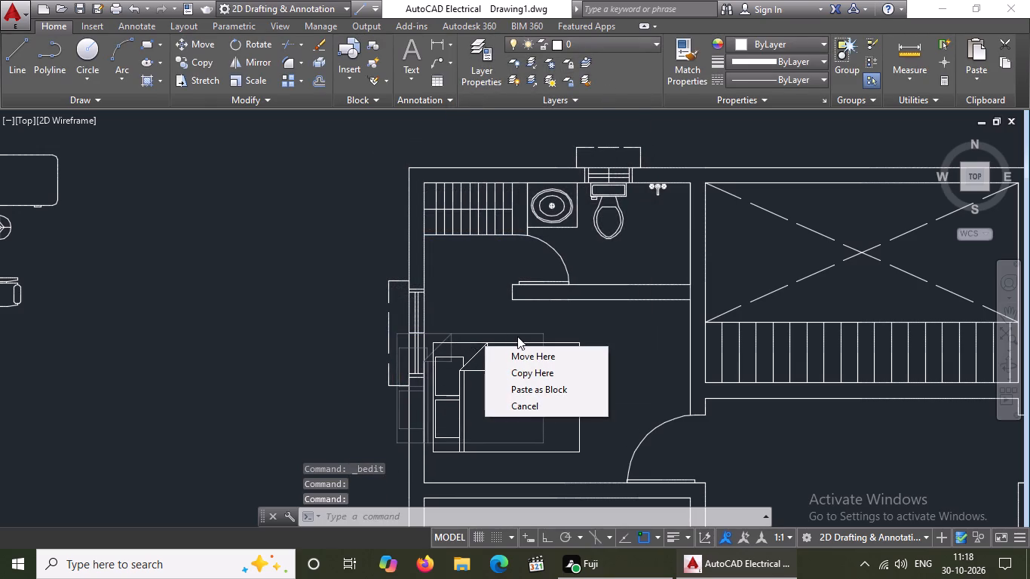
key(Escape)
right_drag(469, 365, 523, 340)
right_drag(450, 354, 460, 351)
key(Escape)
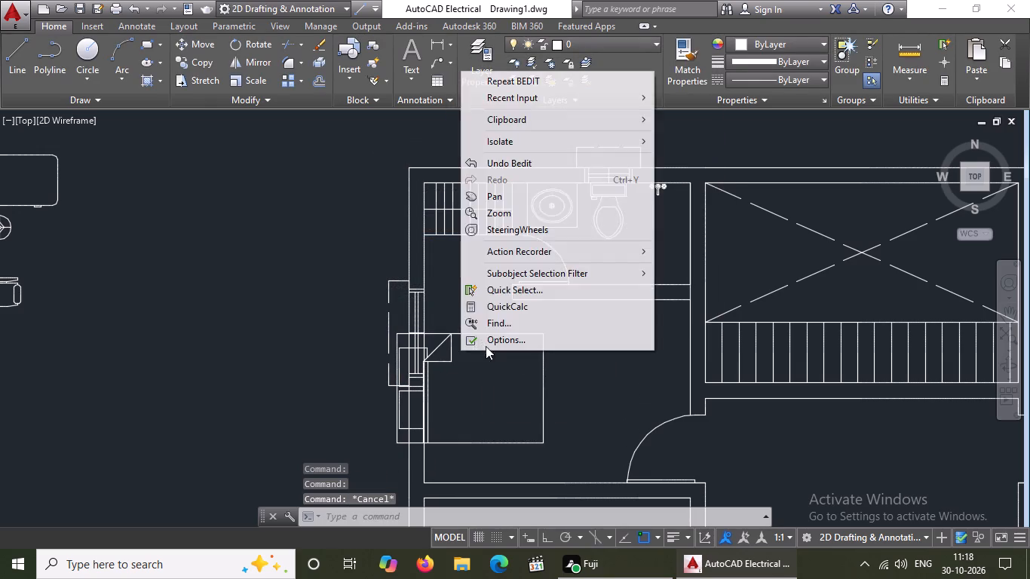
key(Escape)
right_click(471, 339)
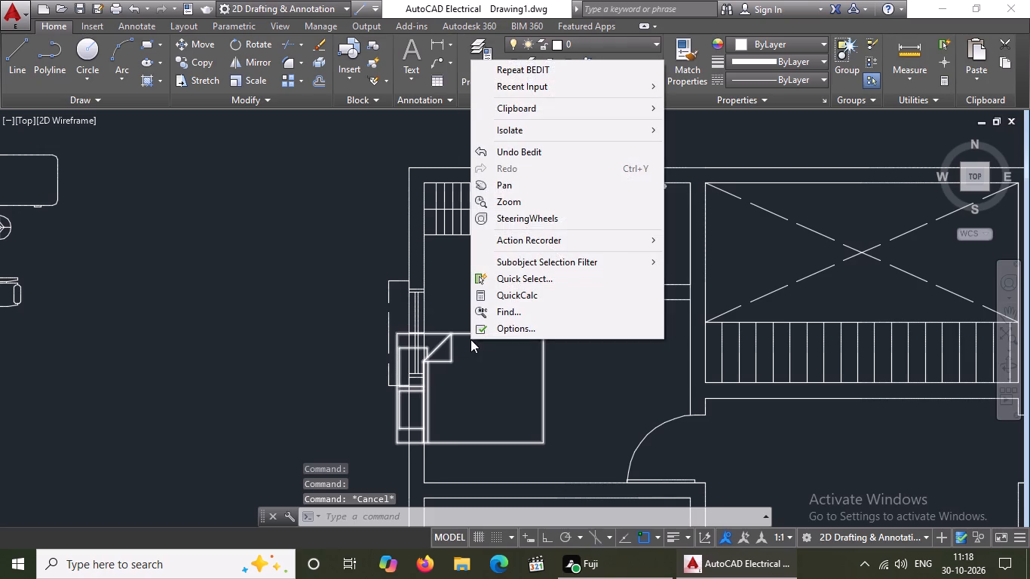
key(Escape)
Rescale the bed freehand once more, using a base point inside the mattress below the folded blanket corner.
click(455, 340)
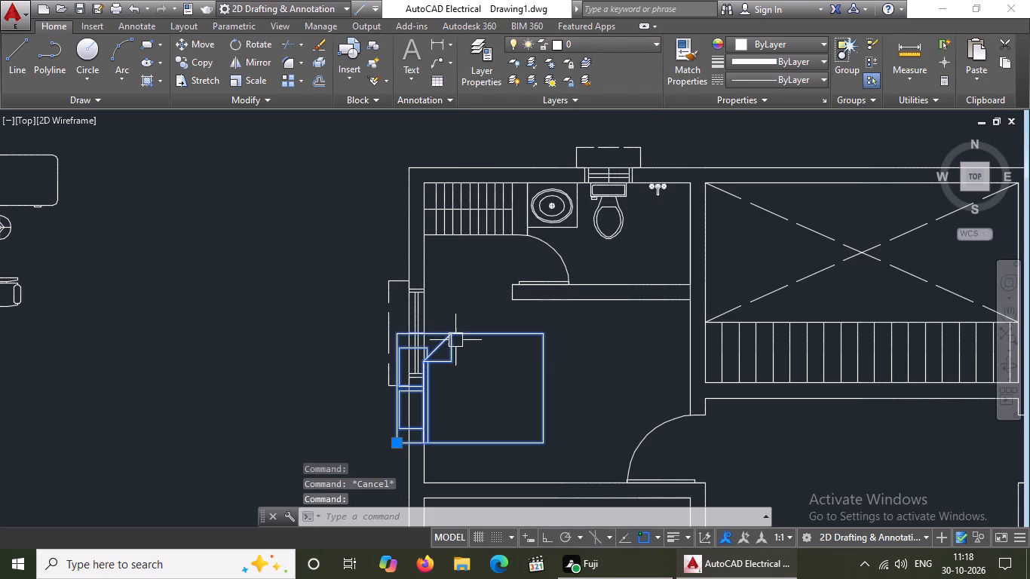
text(sc)
key(space)
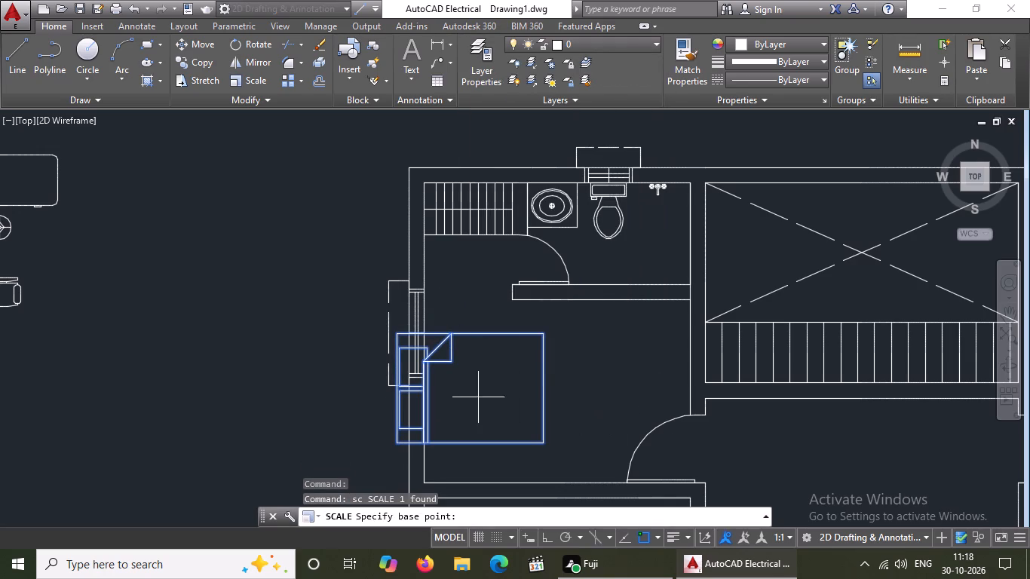
click(465, 397)
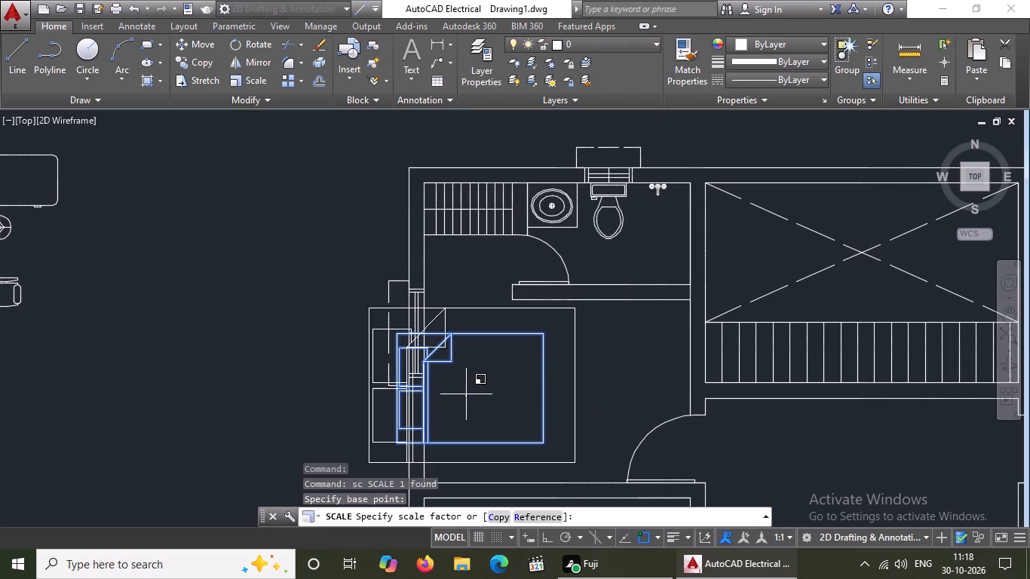
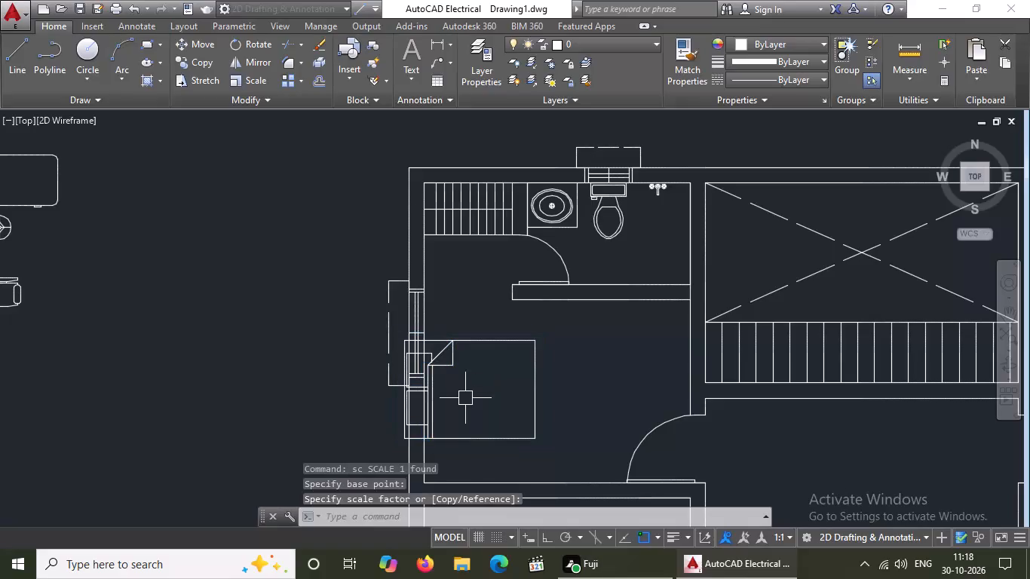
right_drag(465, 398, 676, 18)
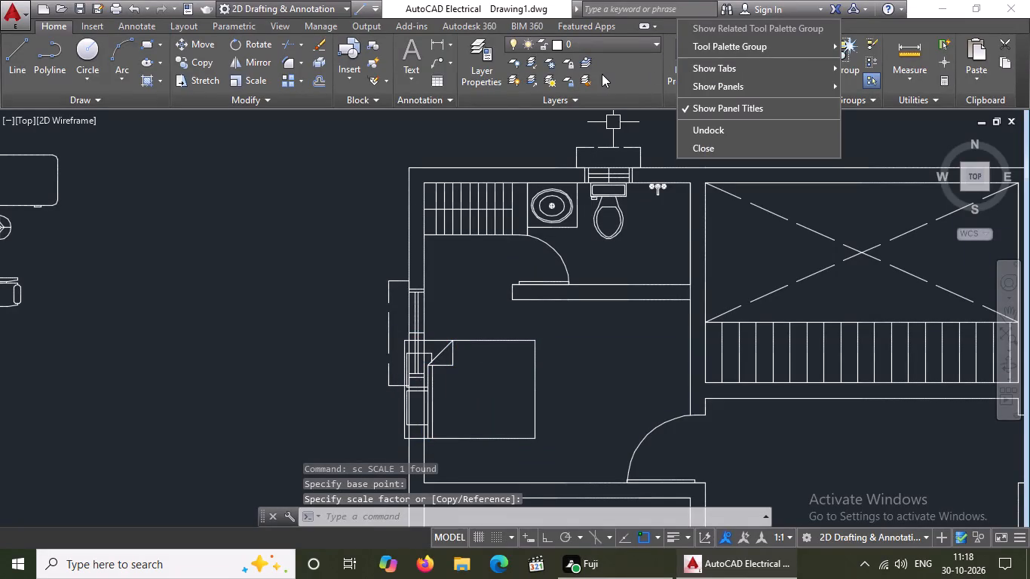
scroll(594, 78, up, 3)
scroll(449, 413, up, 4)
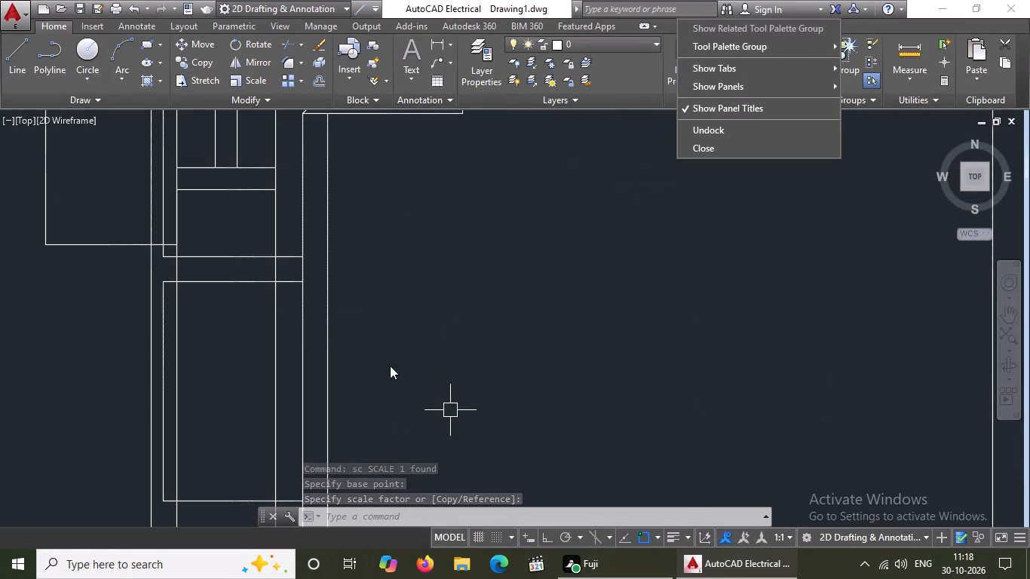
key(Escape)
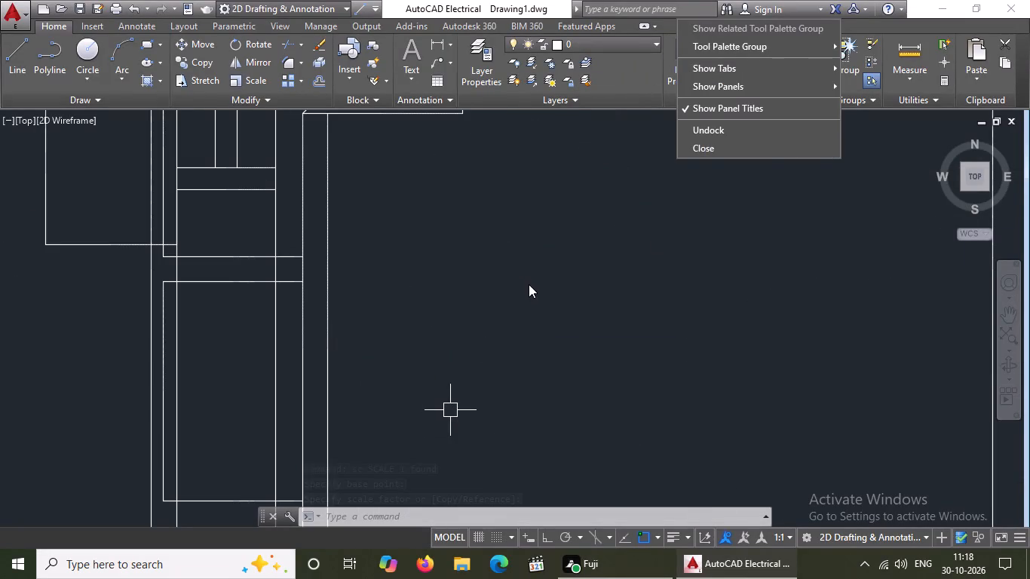
Move the queen bed by its lower pillow-end corner so its head sits just inside the upper-left room's outer wall, below the bathroom.
scroll(531, 289, down, 4)
click(569, 330)
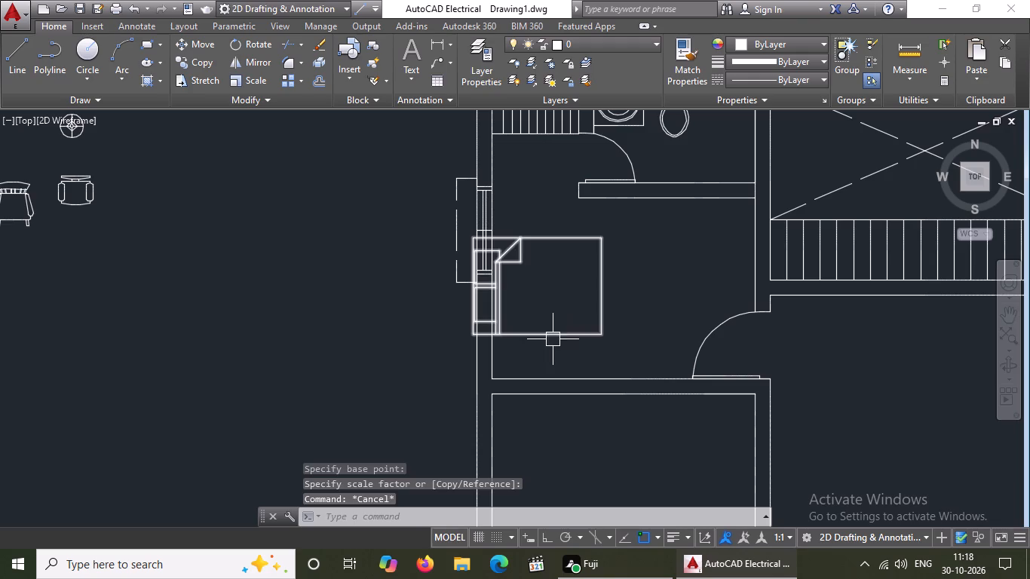
click(553, 339)
click(478, 335)
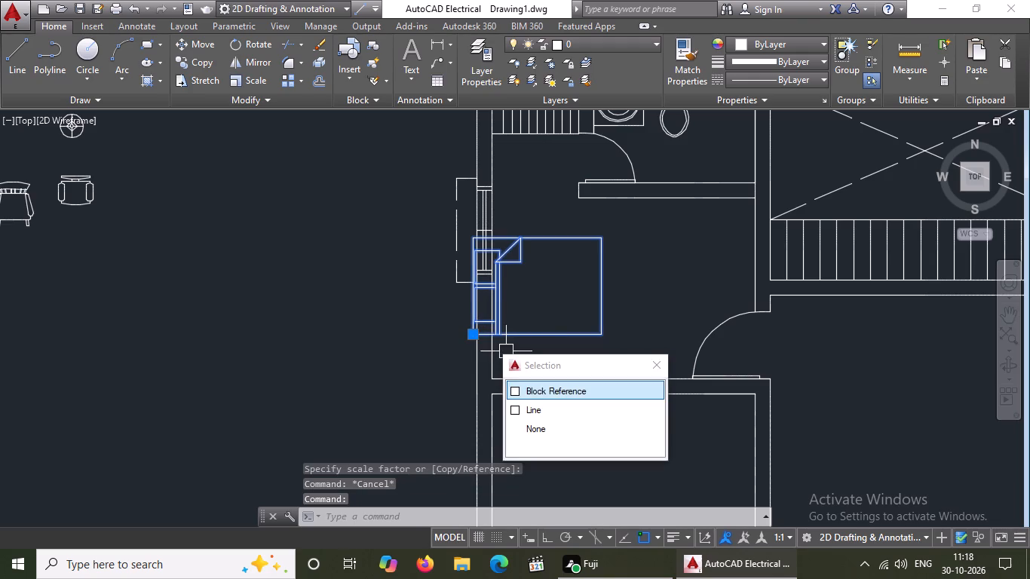
click(655, 358)
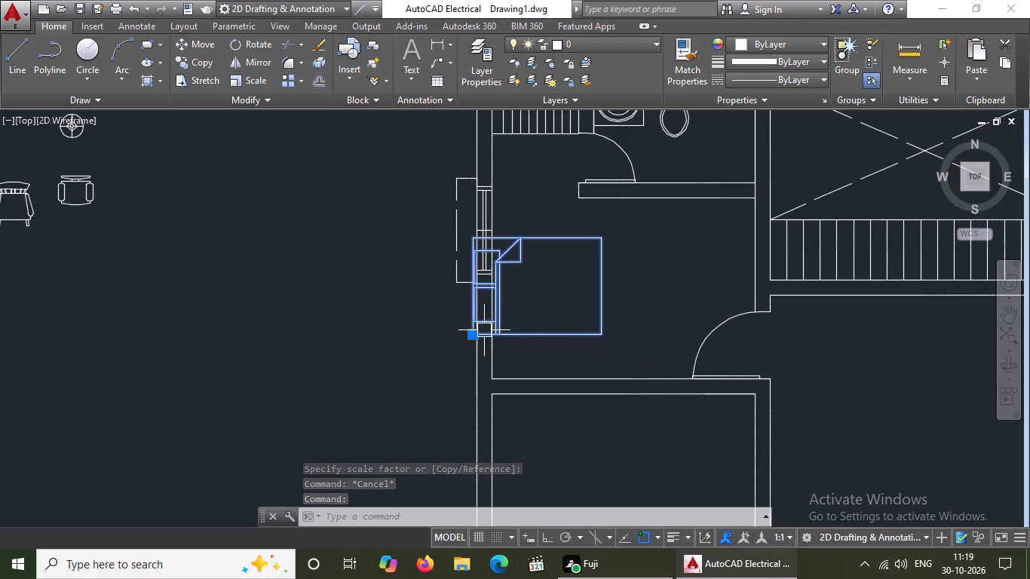
click(470, 337)
scroll(504, 332, up, 1)
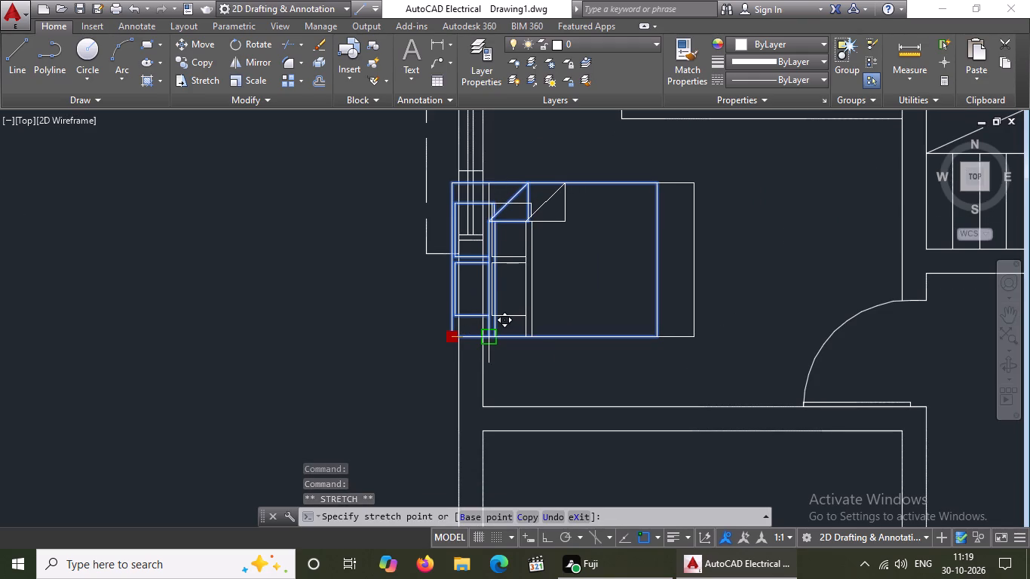
click(487, 327)
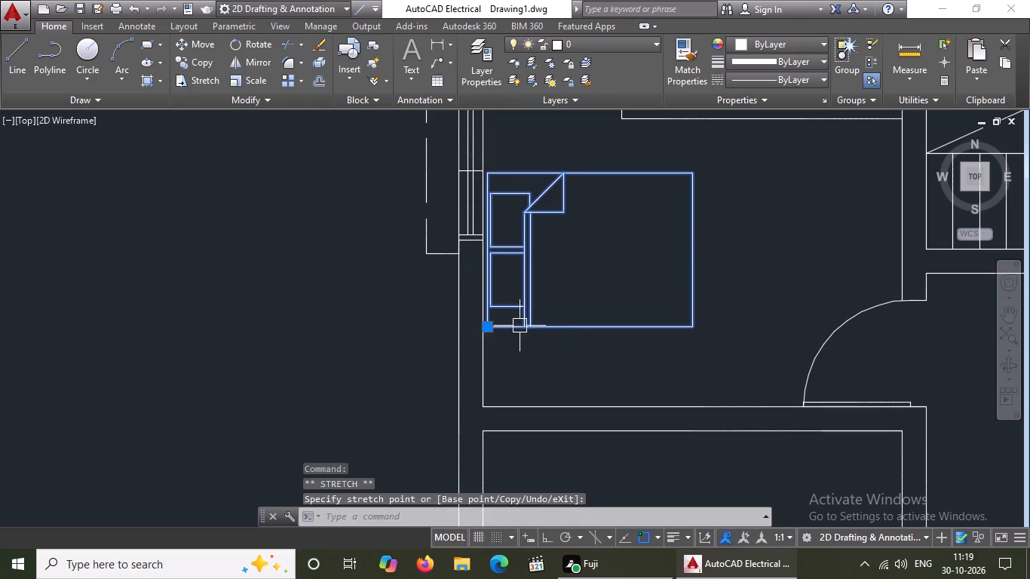
click(490, 329)
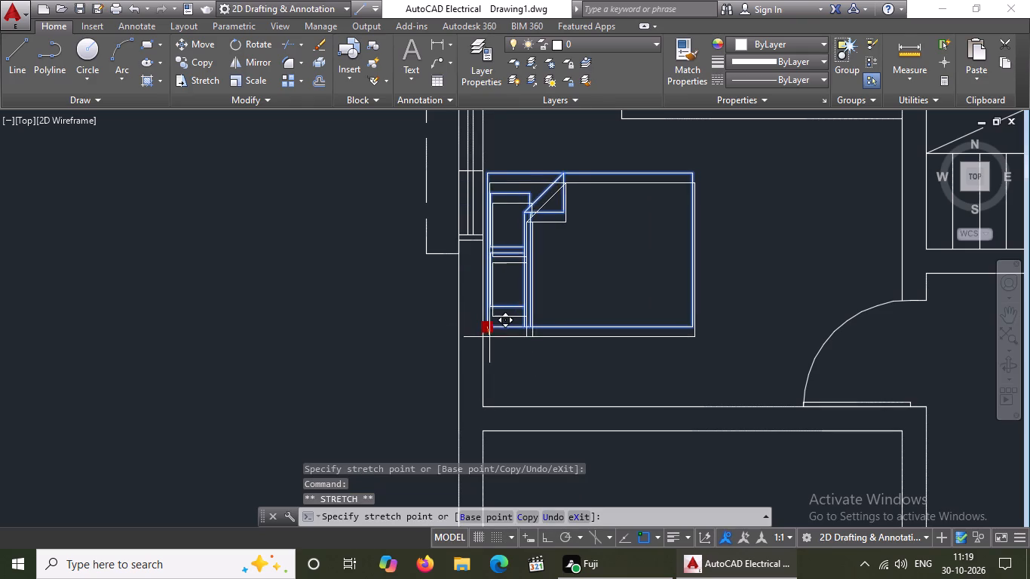
click(485, 340)
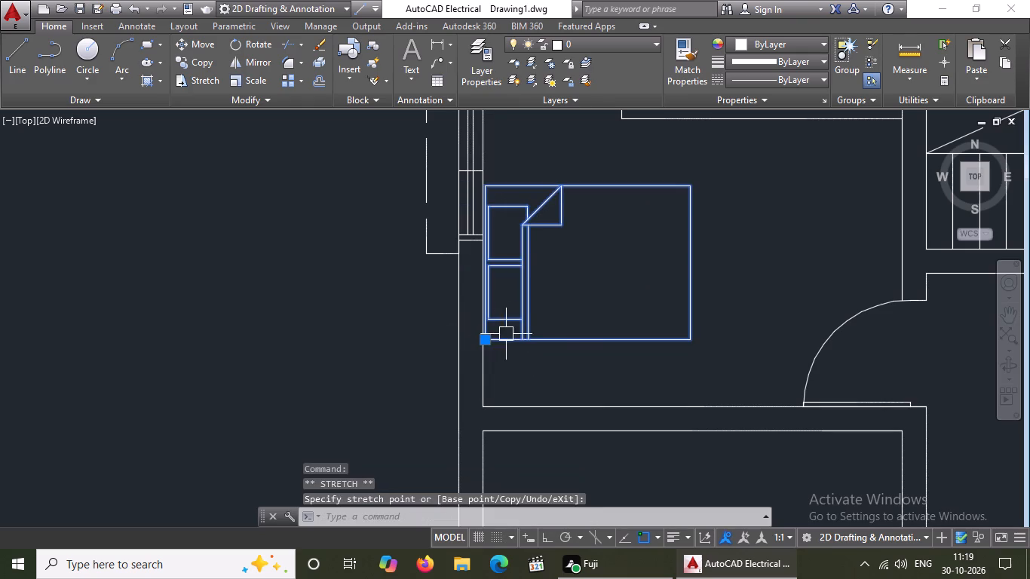
key(Escape)
scroll(592, 295, down, 2)
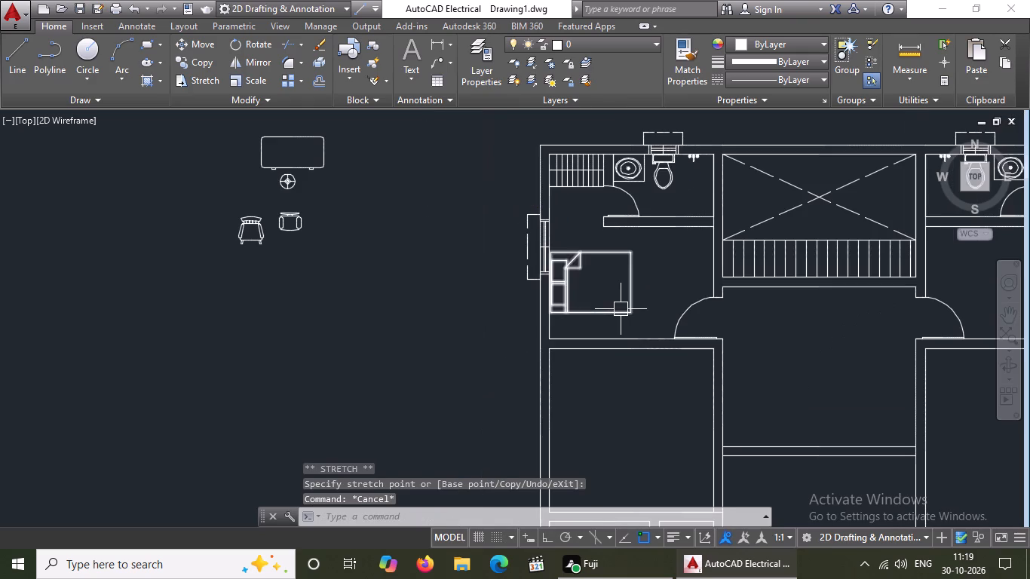
key(Escape)
Move the round lamp block from the furniture blocks outside the plan to the upper-left room, just above the bed's pillow end.
scroll(314, 193, up, 1)
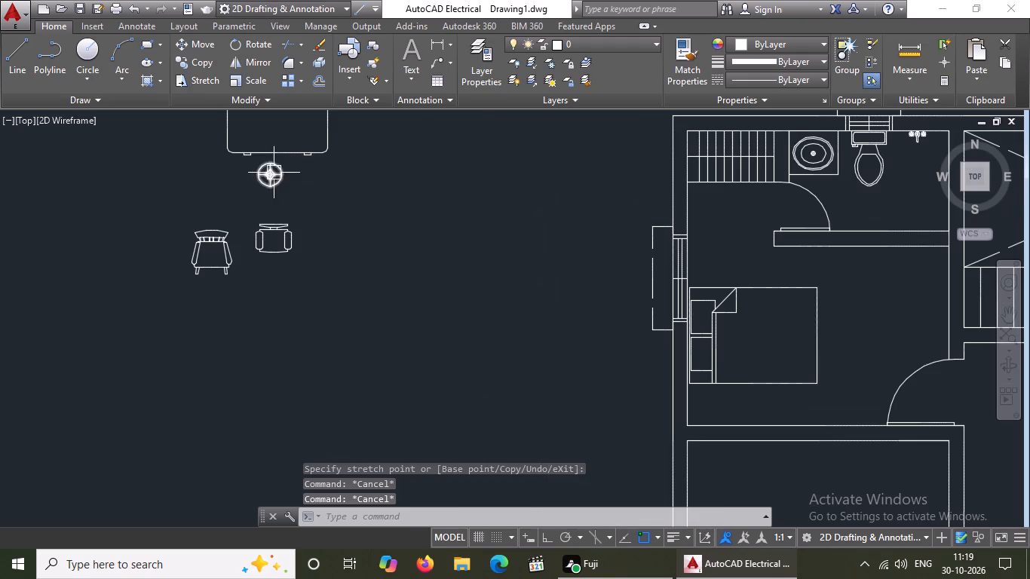
click(264, 178)
click(274, 174)
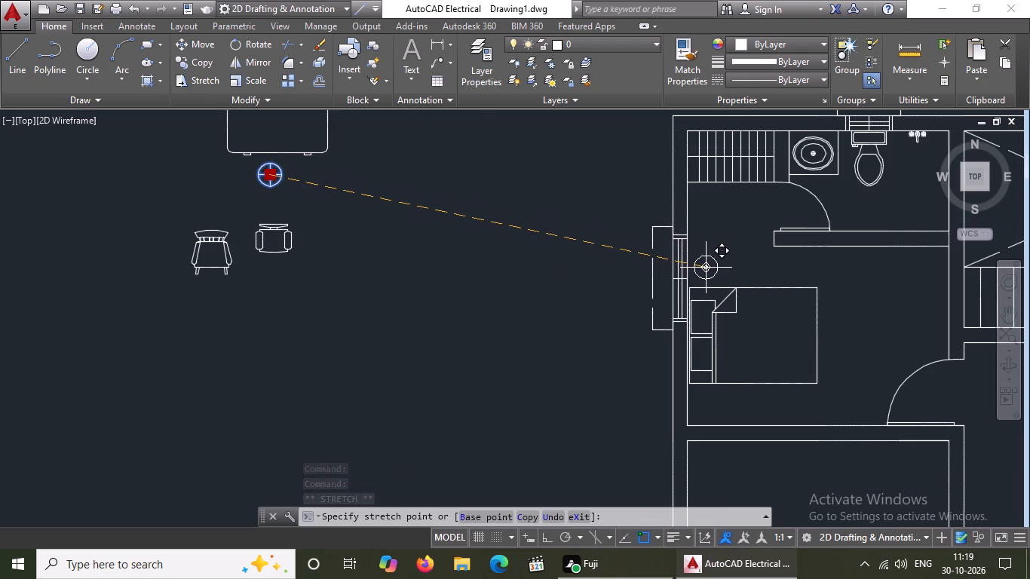
click(706, 268)
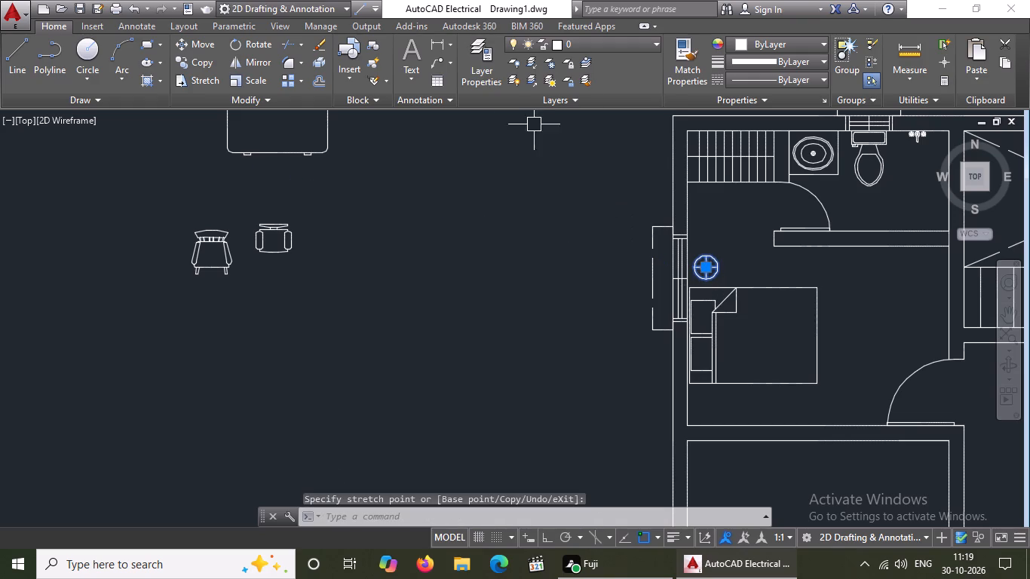
Copy the round lamp block straight down to the other side of the bed's pillow end, in the room's lower corner.
click(213, 65)
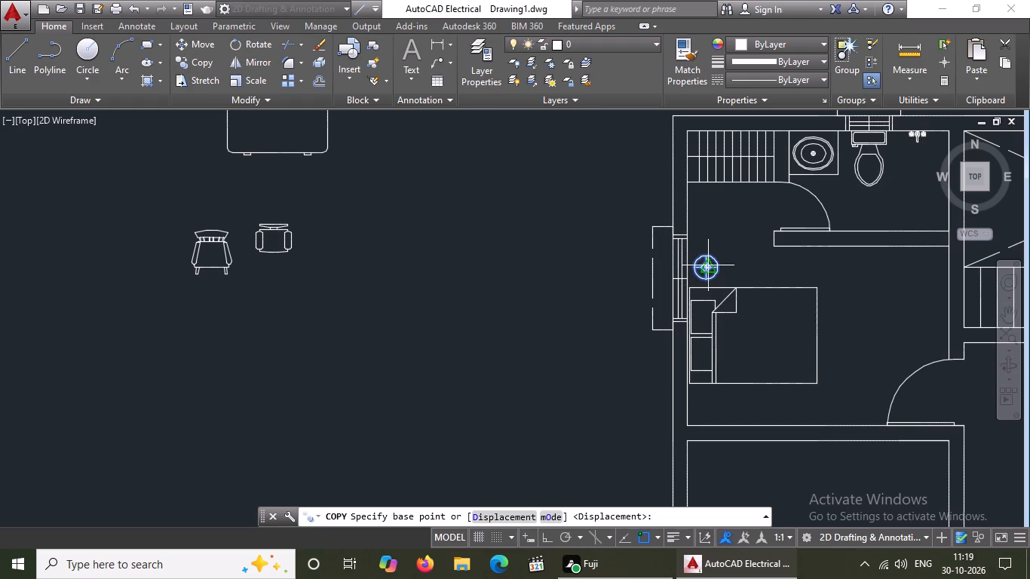
click(709, 269)
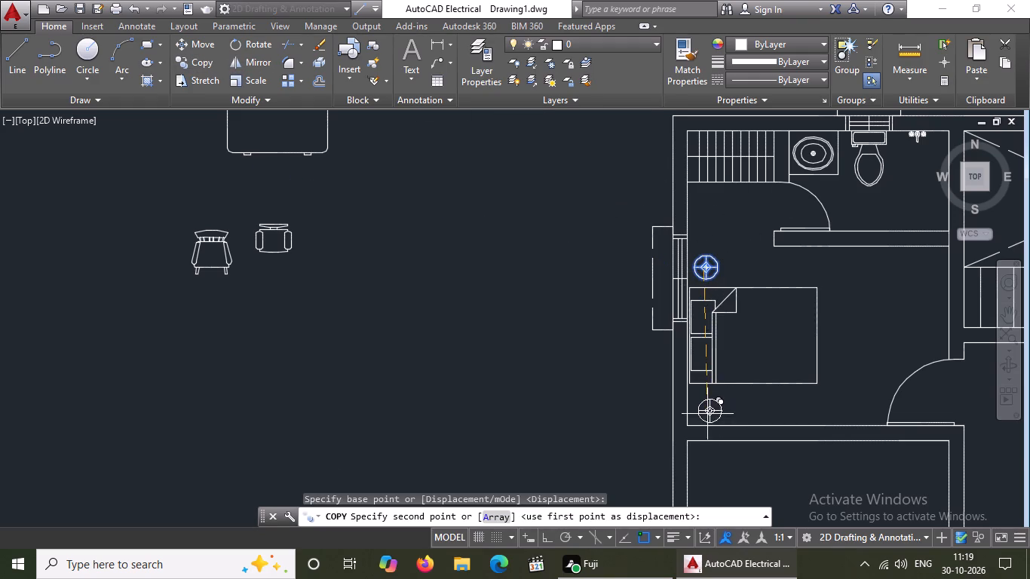
scroll(707, 412, up, 1)
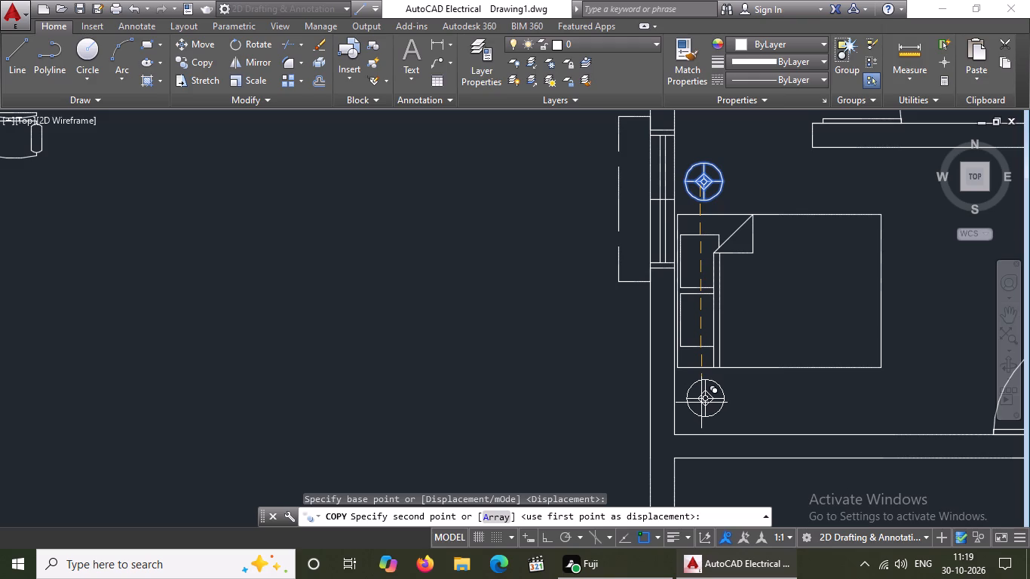
click(703, 403)
scroll(705, 398, down, 3)
key(Escape)
Copy the queen bed from the upper-left bedroom into the upper-right bedroom, near its outer wall.
scroll(621, 357, down, 1)
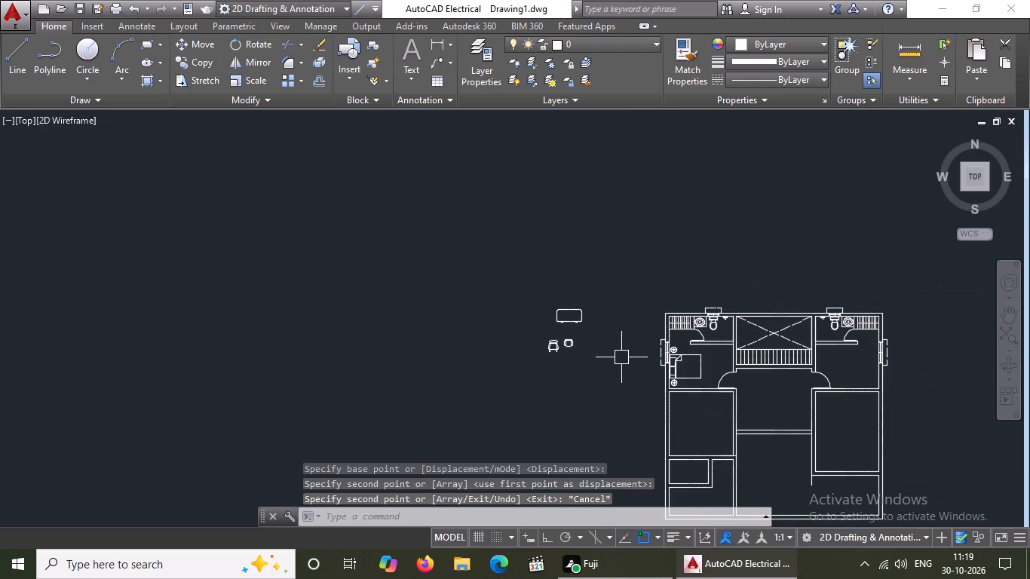
middle_drag(928, 379, 841, 364)
middle_drag(838, 364, 826, 364)
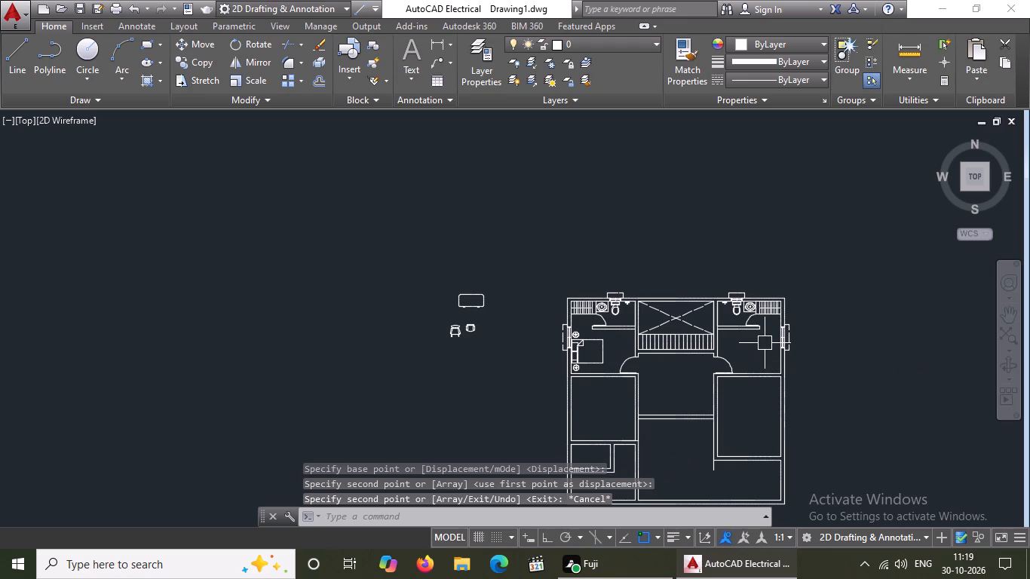
scroll(765, 343, up, 2)
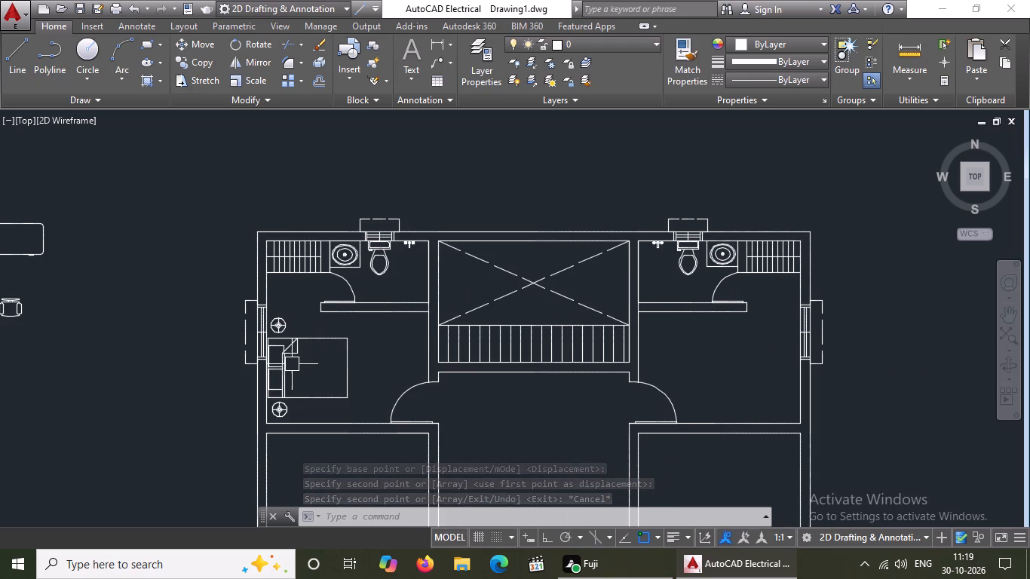
click(292, 364)
click(284, 369)
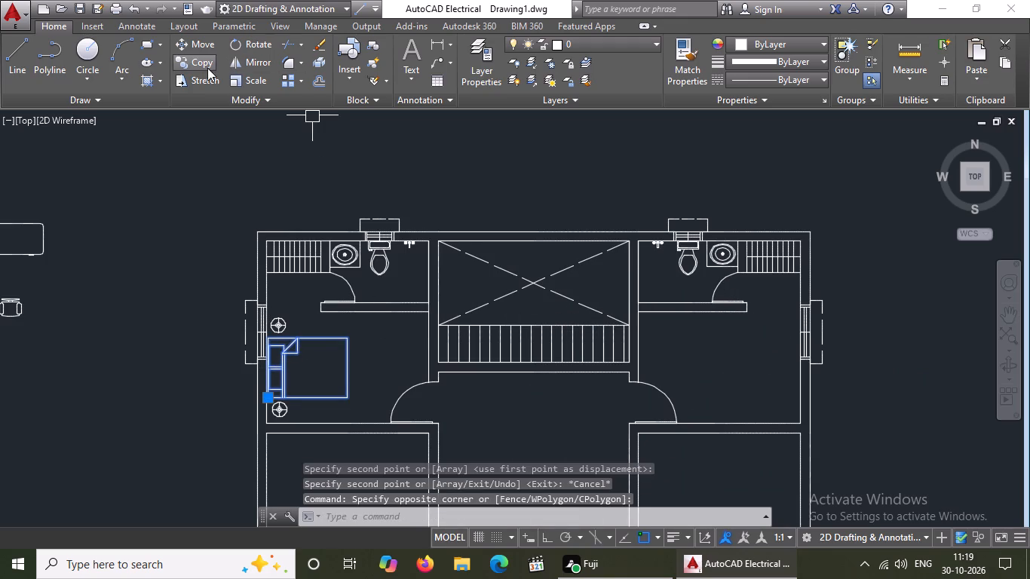
click(205, 66)
click(300, 368)
scroll(743, 374, up, 2)
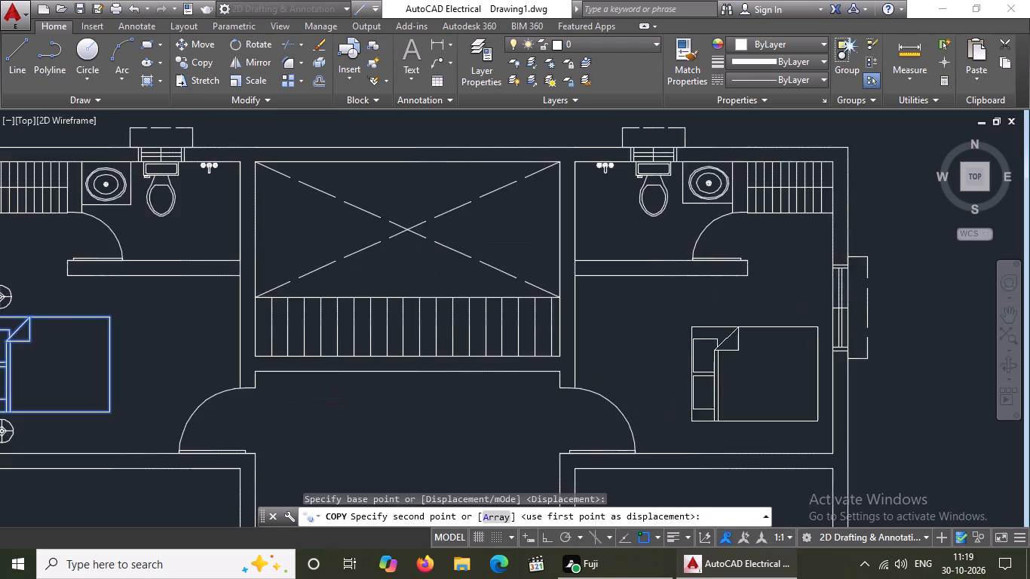
click(723, 357)
key(Escape)
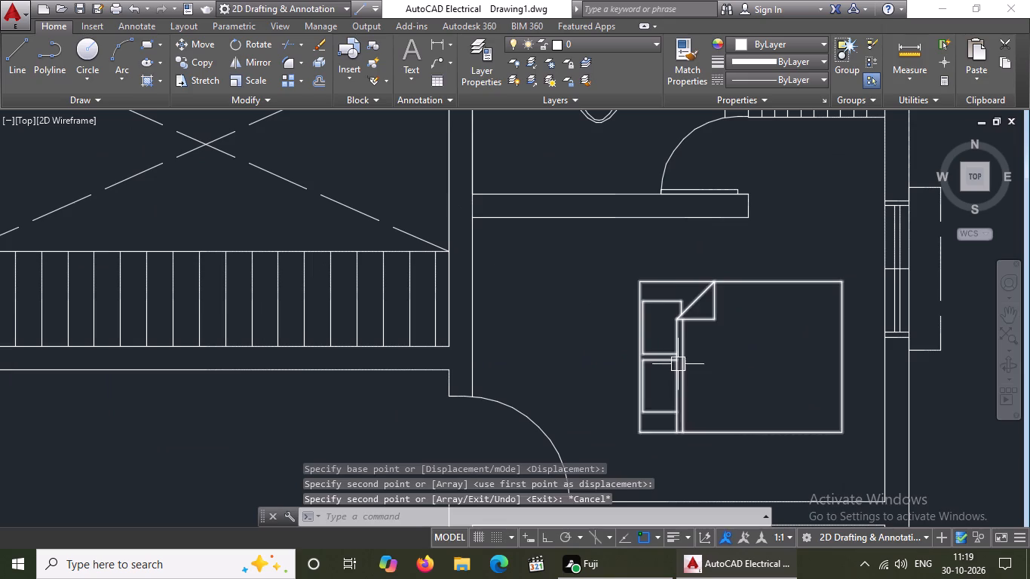
Rotate the copied bed 180° with Ortho on, so its pillows face the upper-right room's outer wall.
click(673, 364)
click(257, 44)
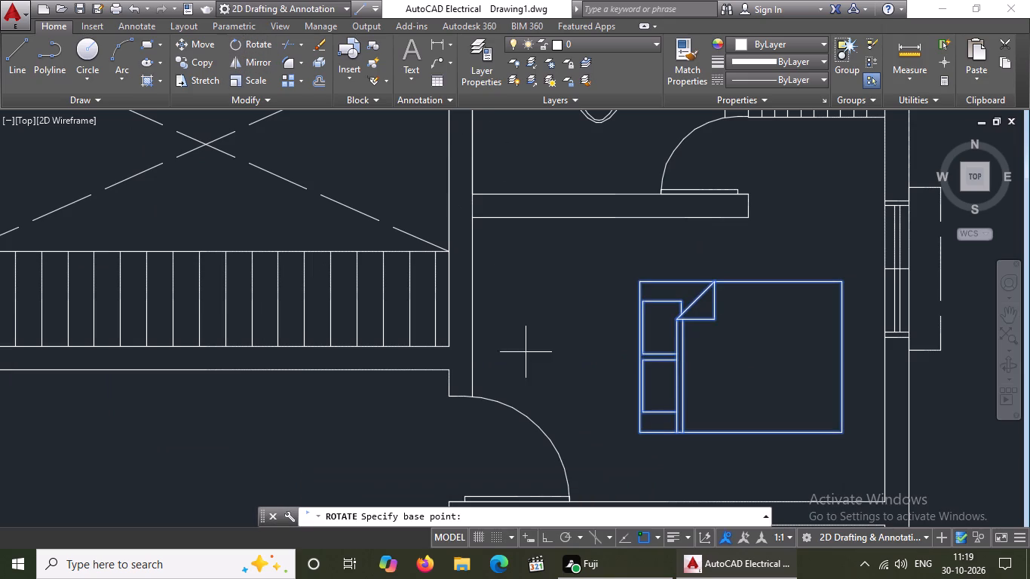
click(702, 387)
scroll(722, 338, down, 2)
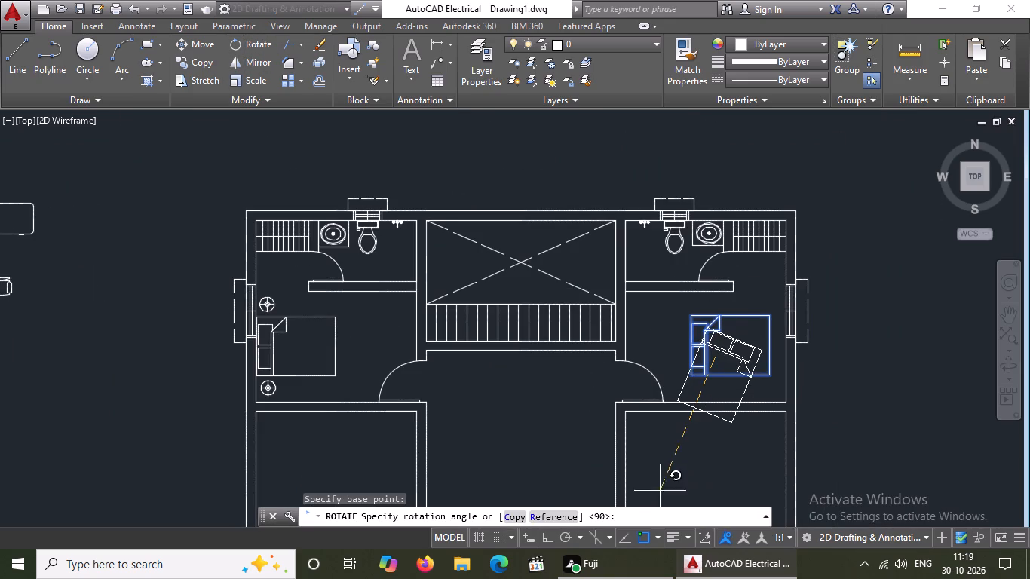
click(547, 538)
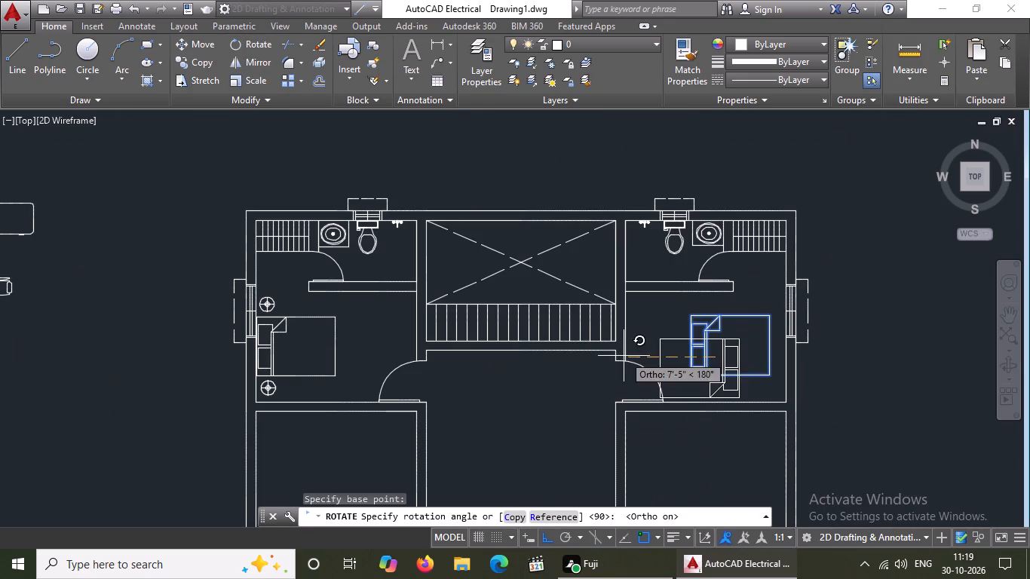
click(640, 349)
With Ortho off, move the rotated bed by its upper pillow-end corner to just inside the upper-right room's outer wall, beside the window.
click(735, 372)
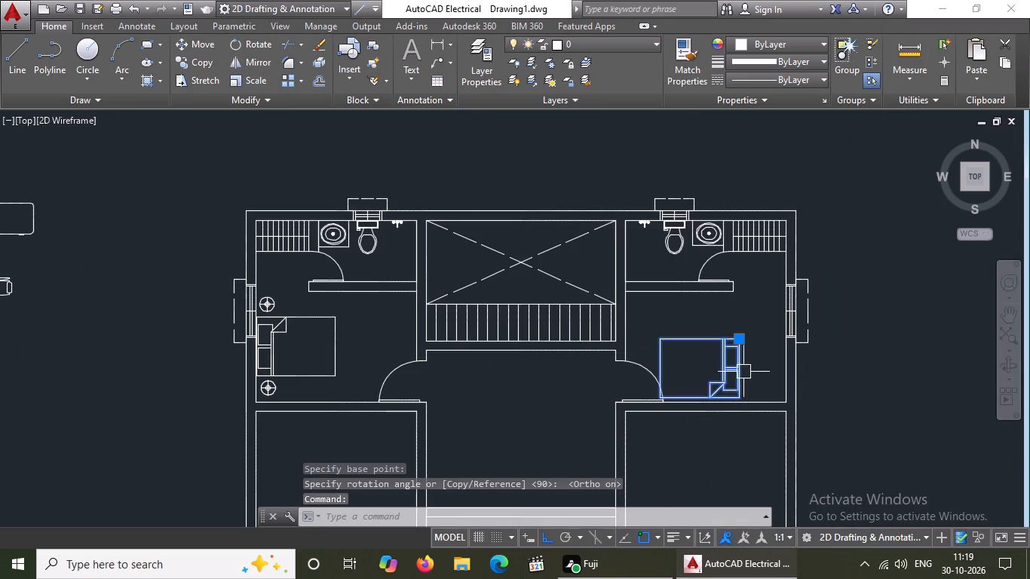
click(740, 339)
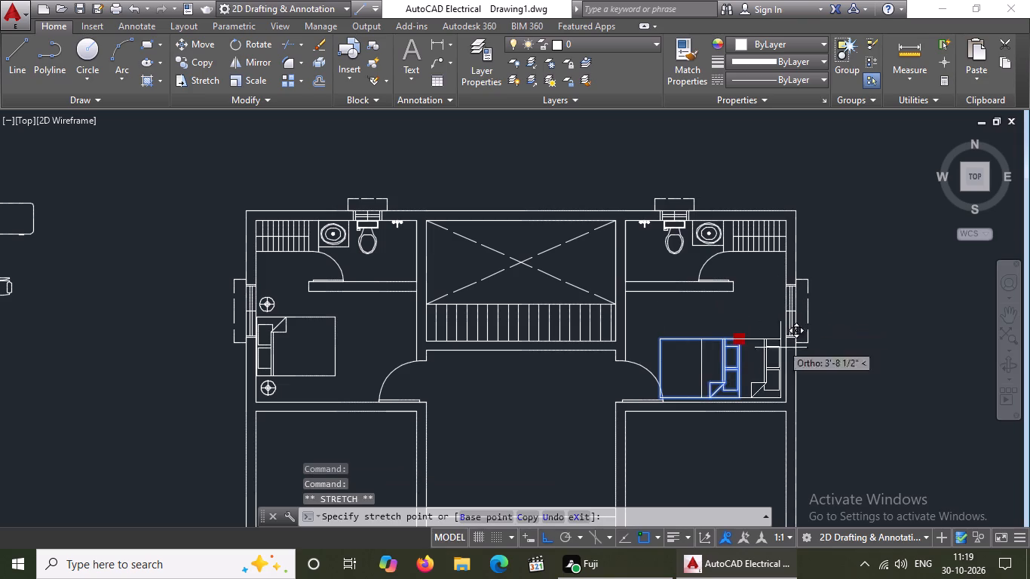
click(547, 531)
scroll(787, 317, up, 2)
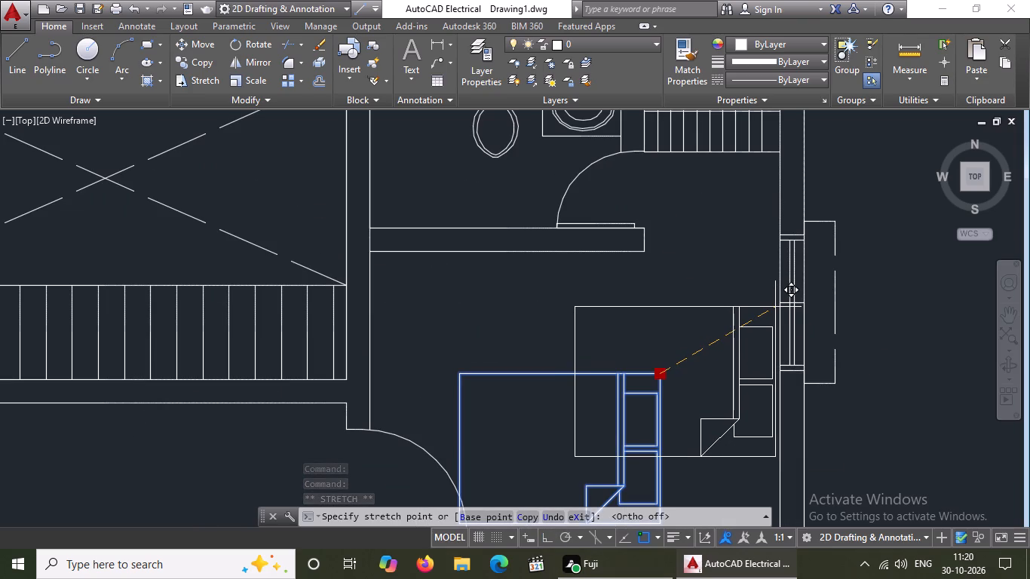
click(775, 307)
scroll(775, 307, down, 1)
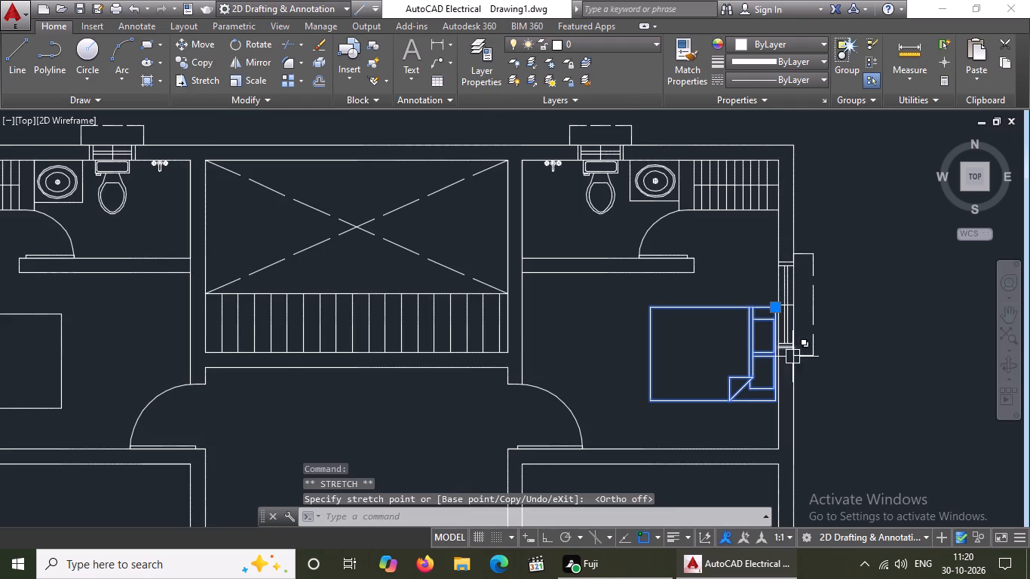
key(Escape)
Copy the round lamp from the upper-left bedroom to both sides of the bed's pillow end in the upper-right bedroom.
scroll(258, 199, down, 2)
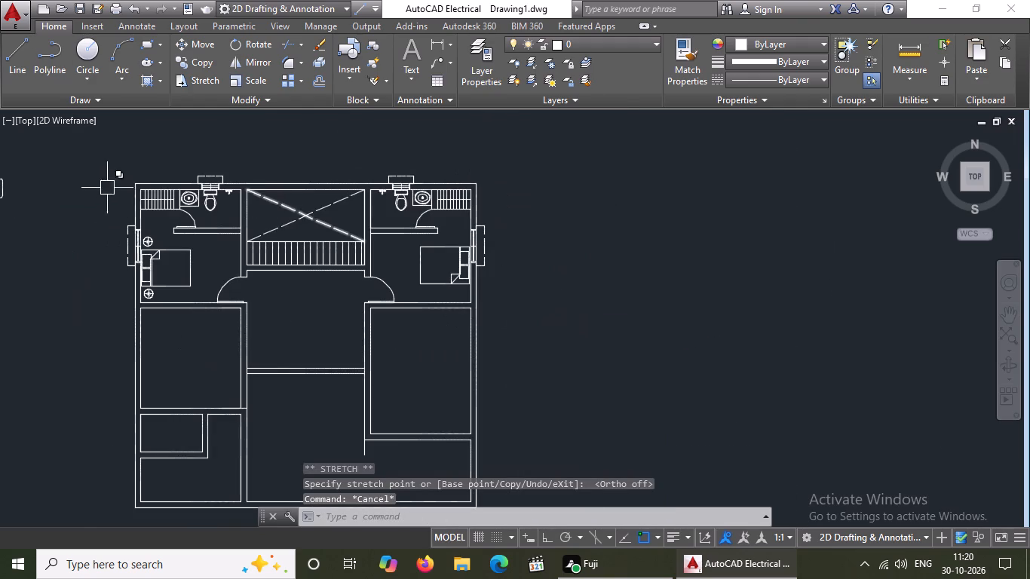
scroll(176, 255, up, 2)
click(97, 216)
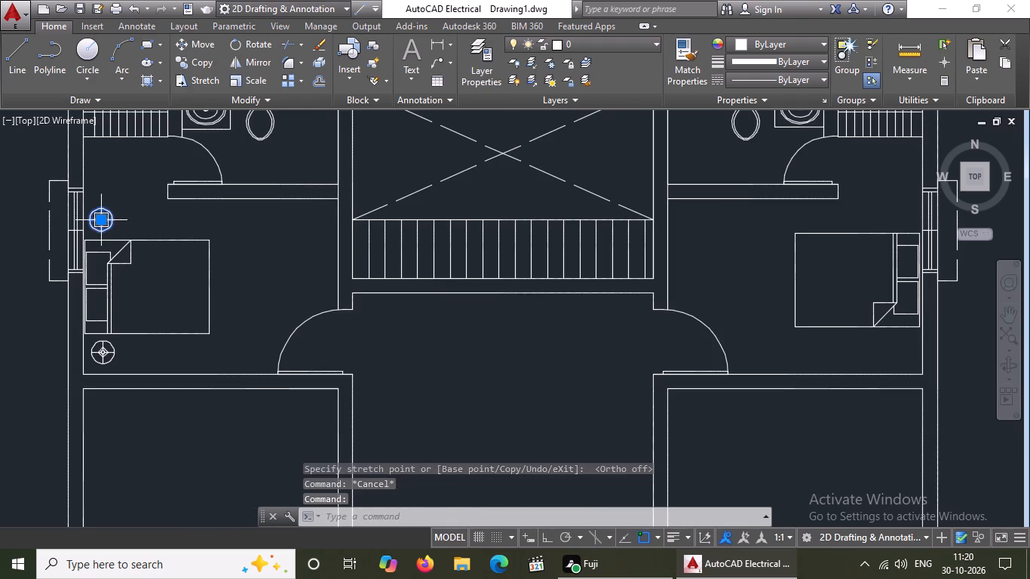
click(100, 221)
key(Escape)
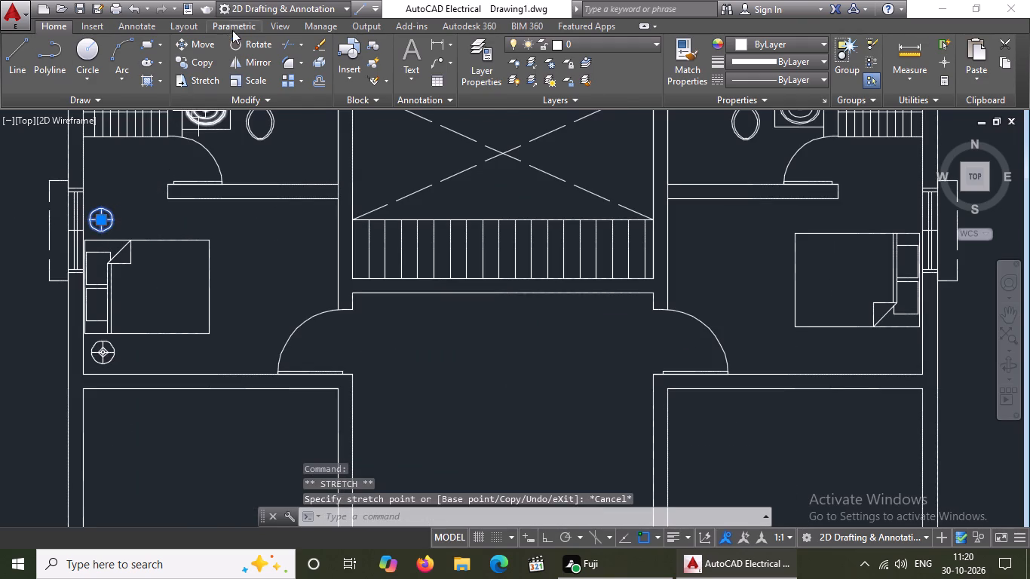
click(198, 63)
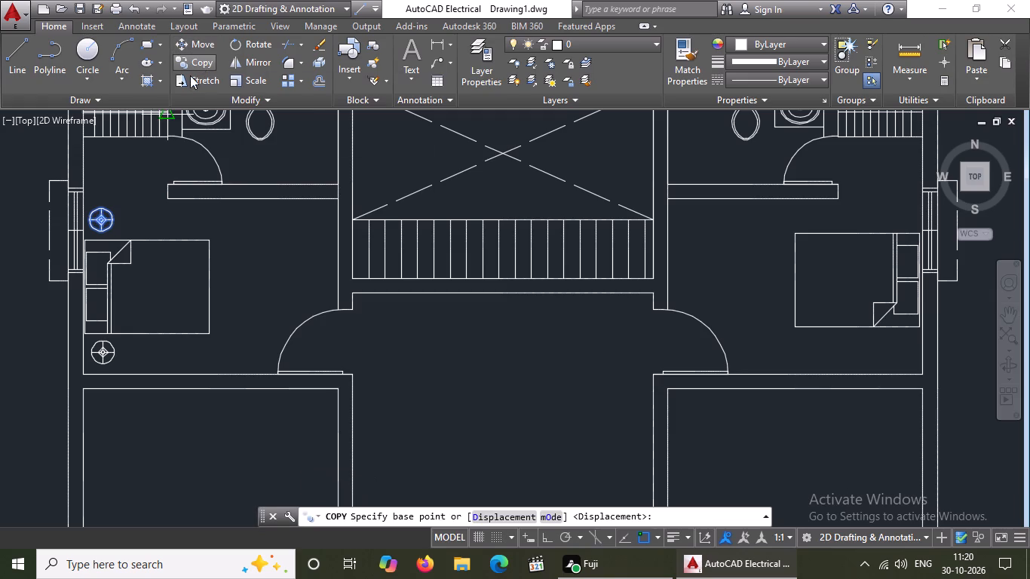
click(100, 225)
scroll(115, 228, down, 3)
scroll(300, 234, up, 6)
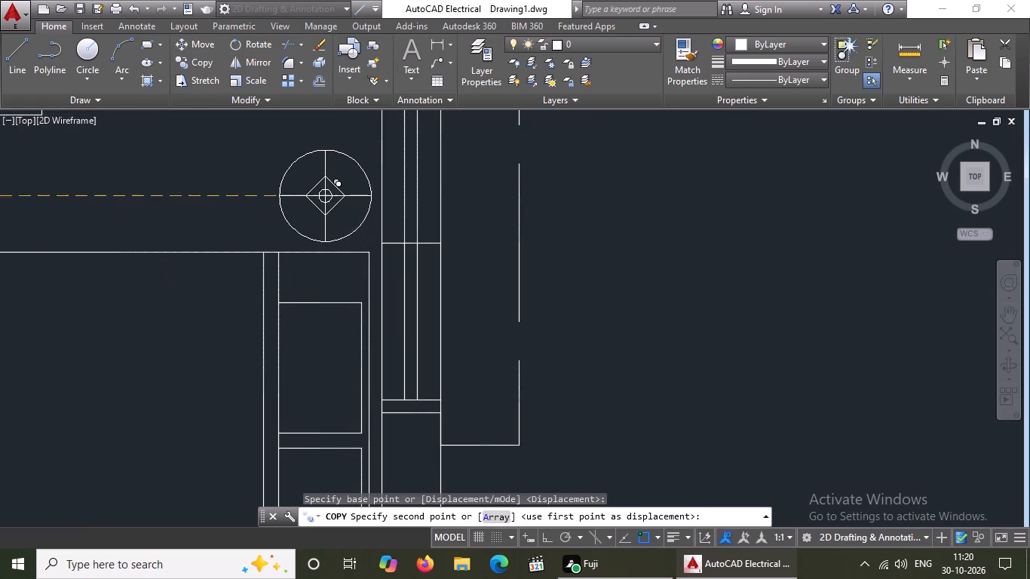
scroll(313, 176, down, 2)
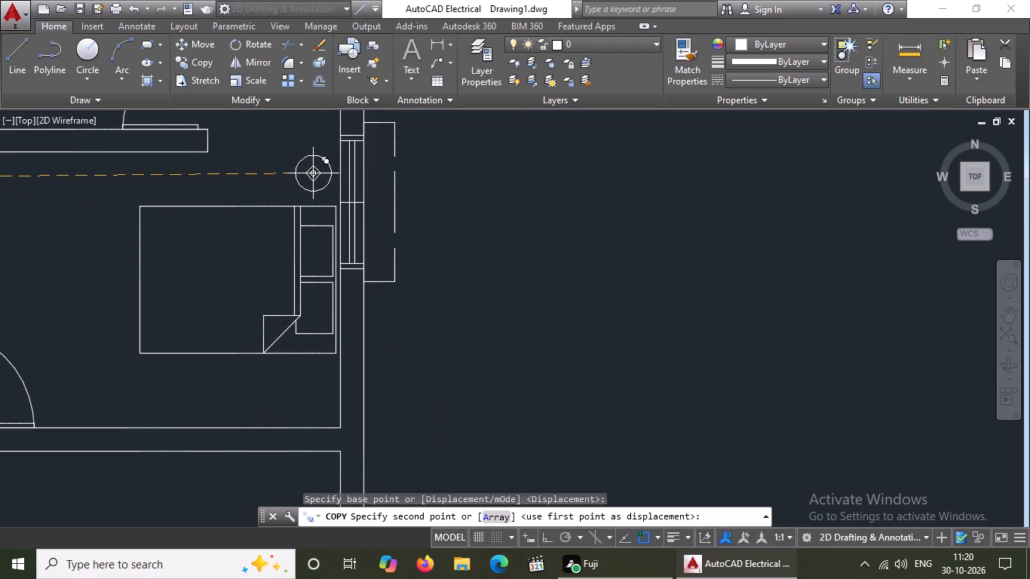
click(313, 173)
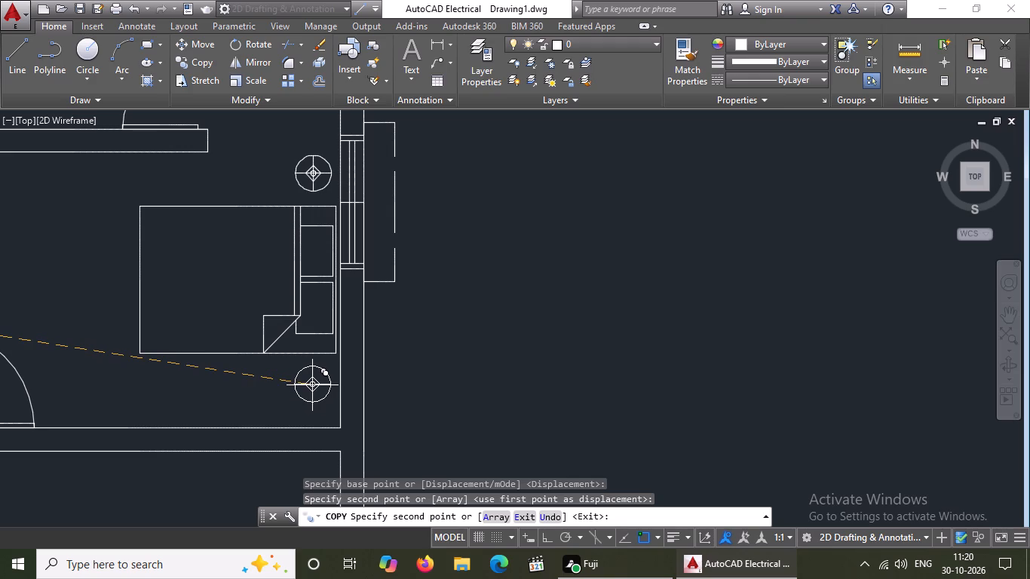
click(312, 385)
scroll(520, 330, down, 3)
key(Escape)
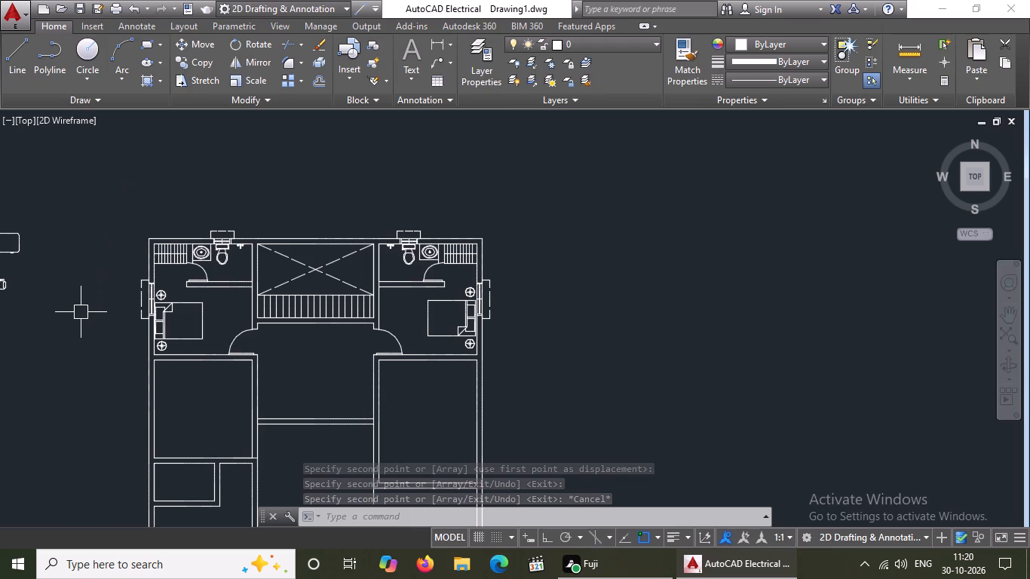
key(Escape)
Extend both side lines of the central crossed-out stair opening up through the wall thickness to the outer wall line.
scroll(306, 340, down, 1)
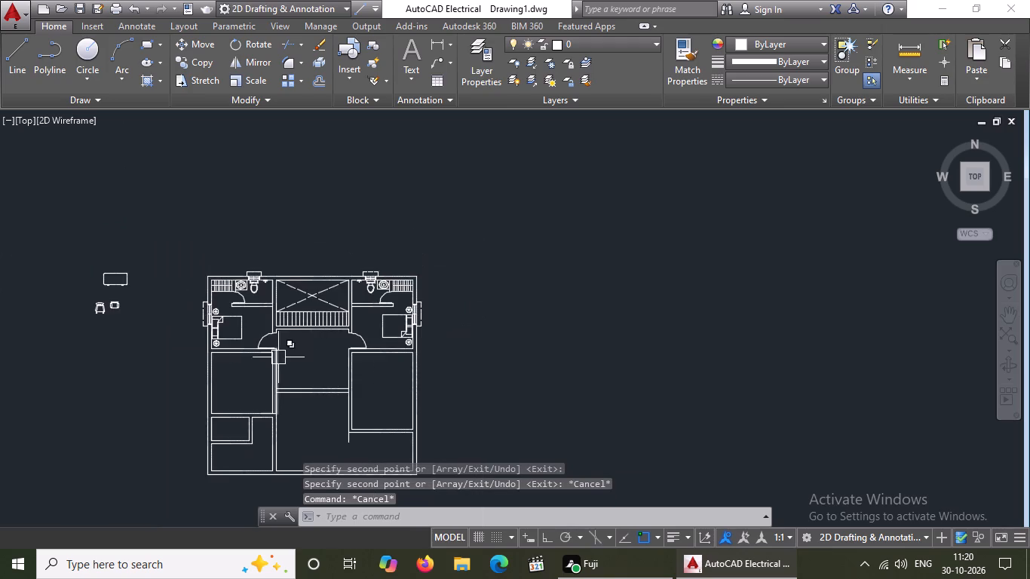
scroll(278, 357, up, 2)
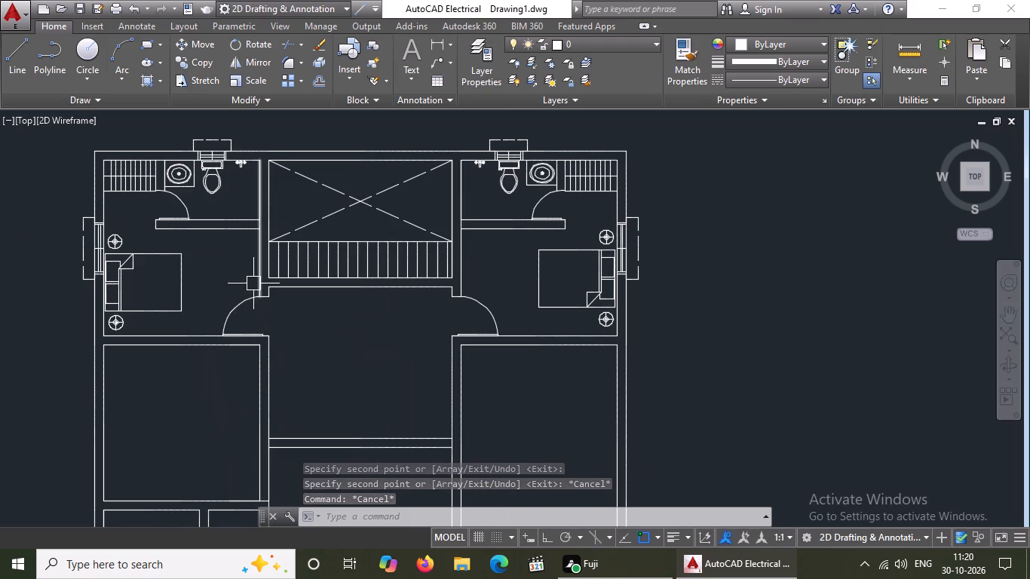
key(Escape)
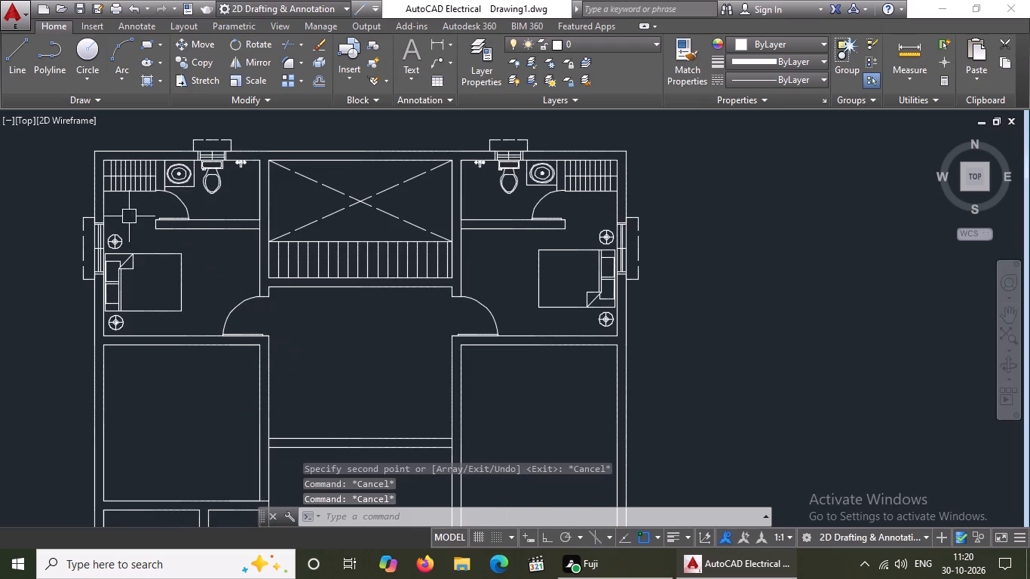
middle_drag(154, 247, 190, 348)
middle_drag(255, 361, 253, 264)
scroll(390, 134, up, 1)
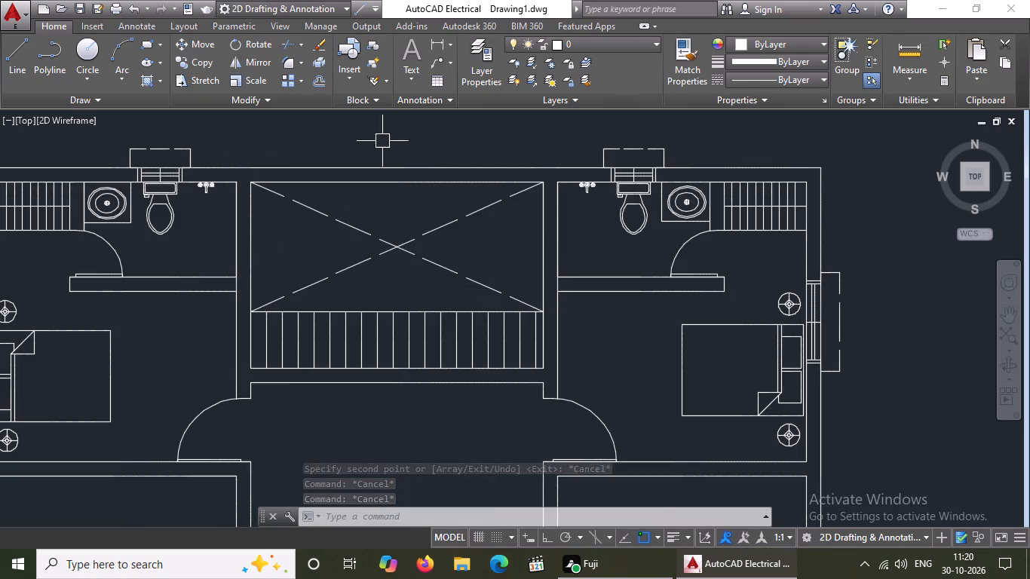
scroll(315, 170, up, 1)
key(Escape)
key(e)
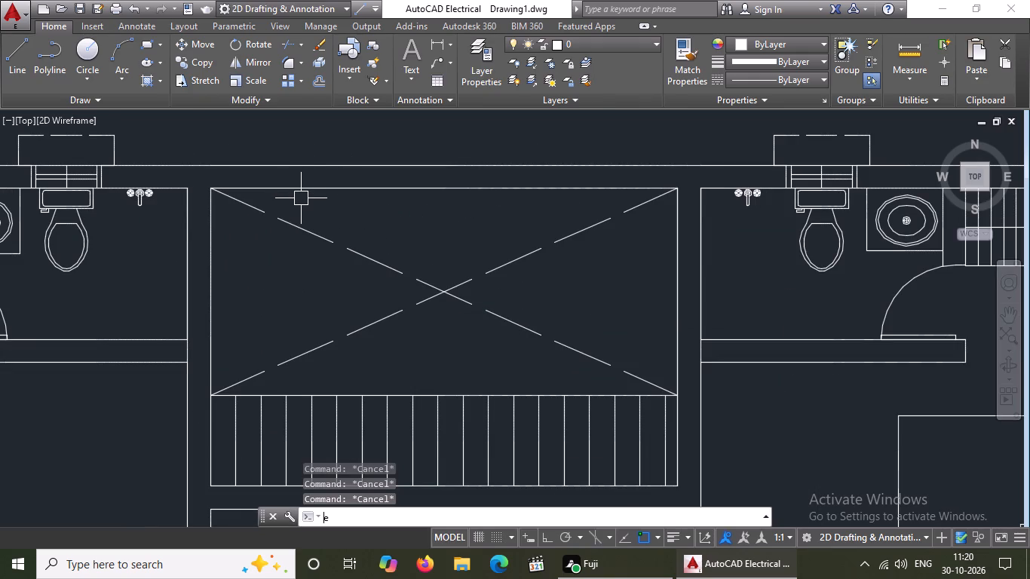
key(x)
key(space)
key(space)
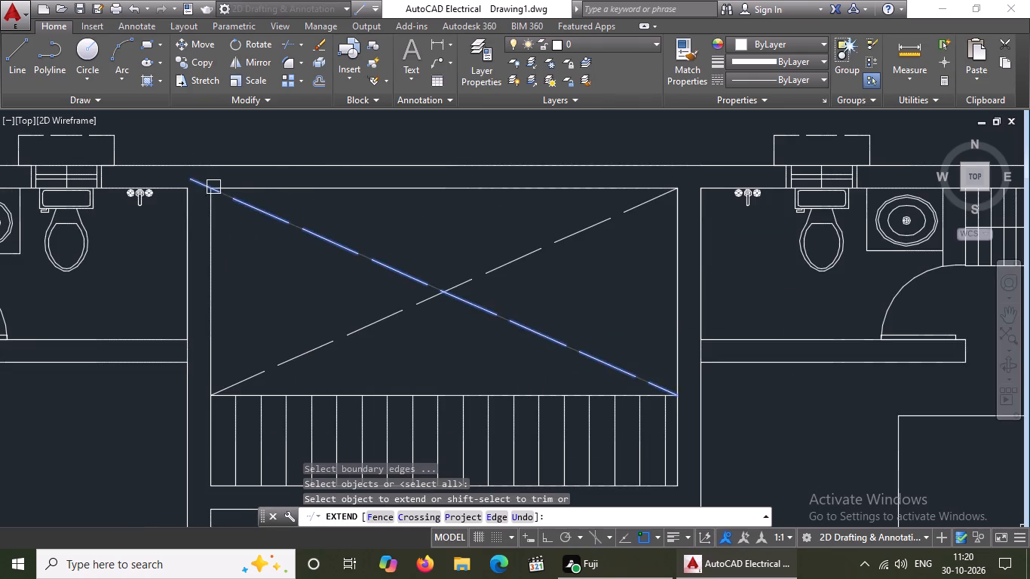
click(206, 213)
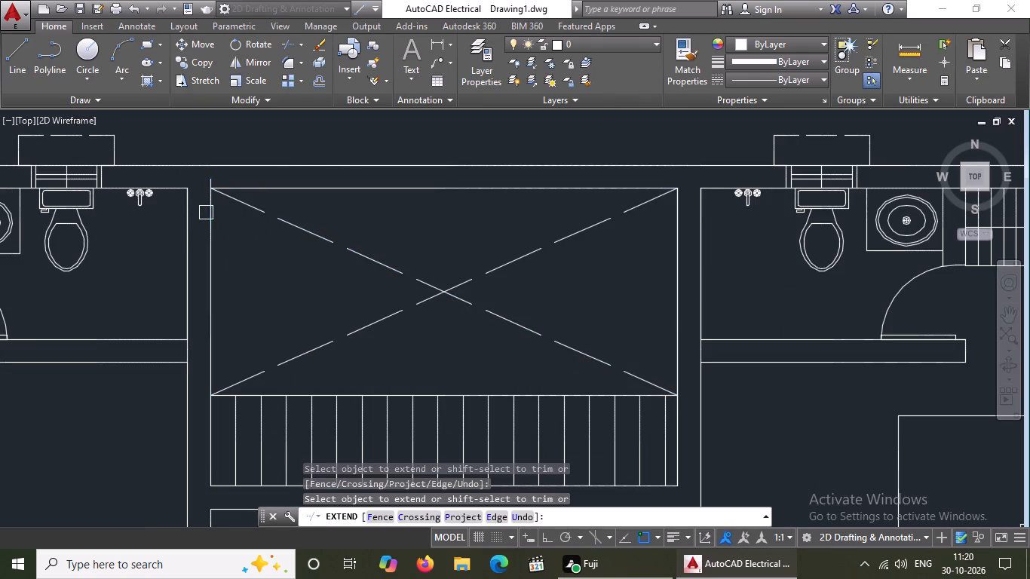
click(208, 206)
click(204, 224)
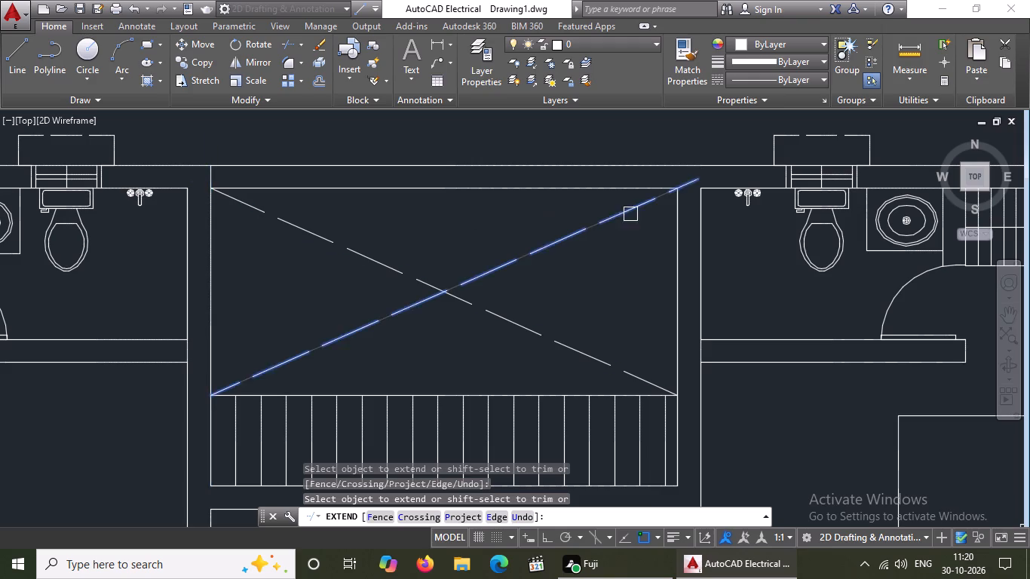
click(673, 219)
click(674, 210)
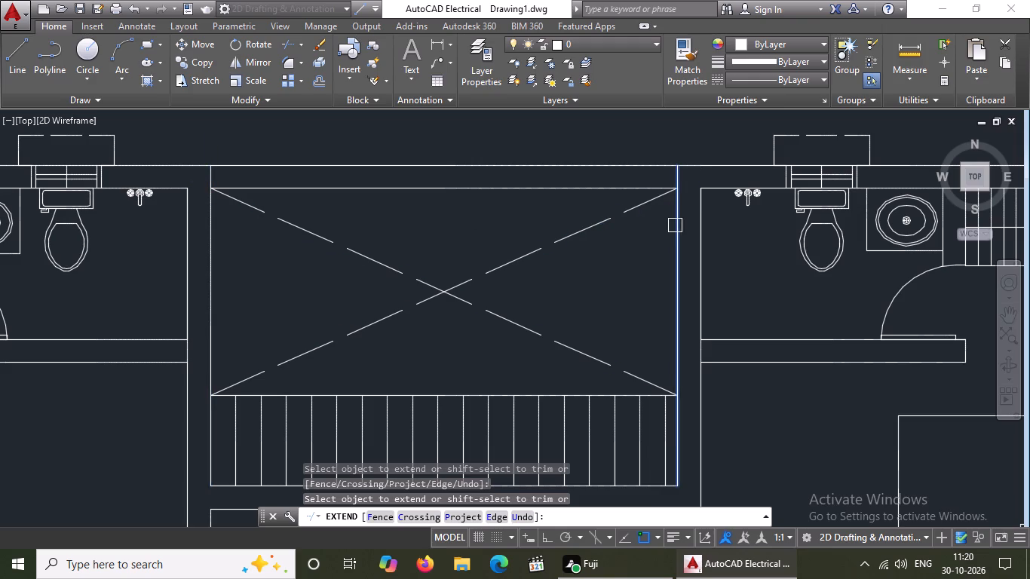
click(675, 225)
key(Escape)
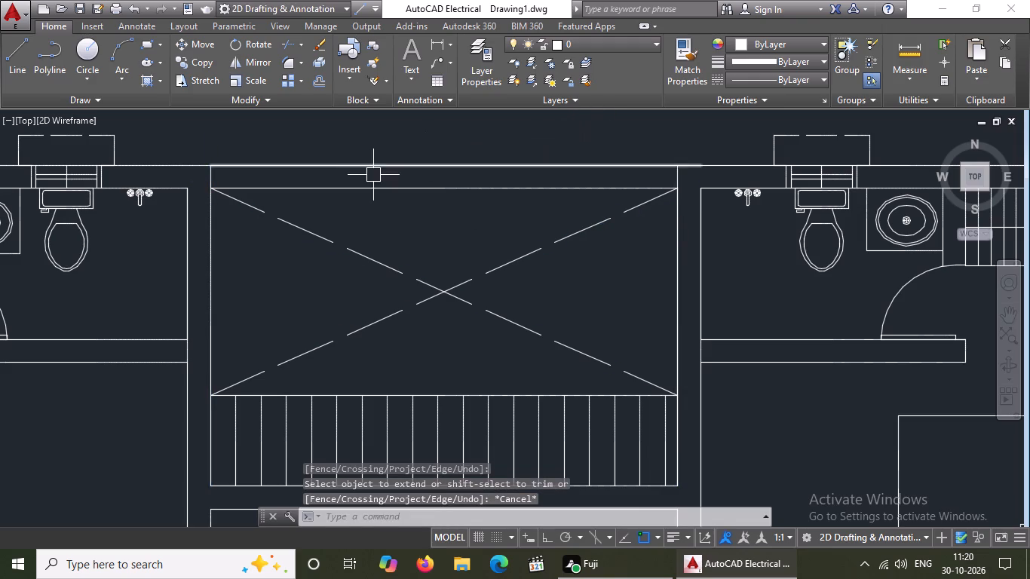
Set the lineweight of the inner wall line along the top of the central opening to 0.00 mm.
click(376, 186)
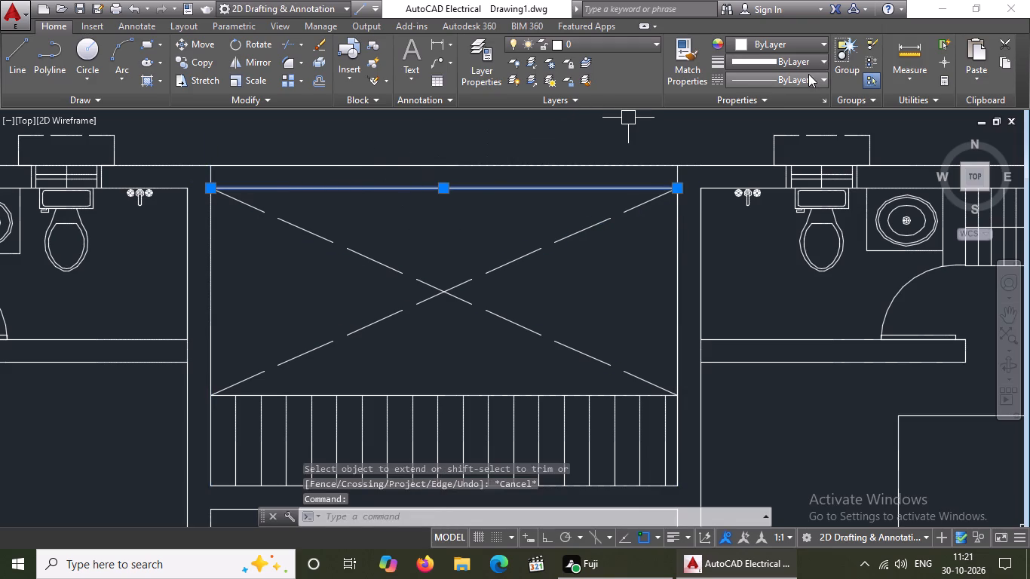
click(810, 58)
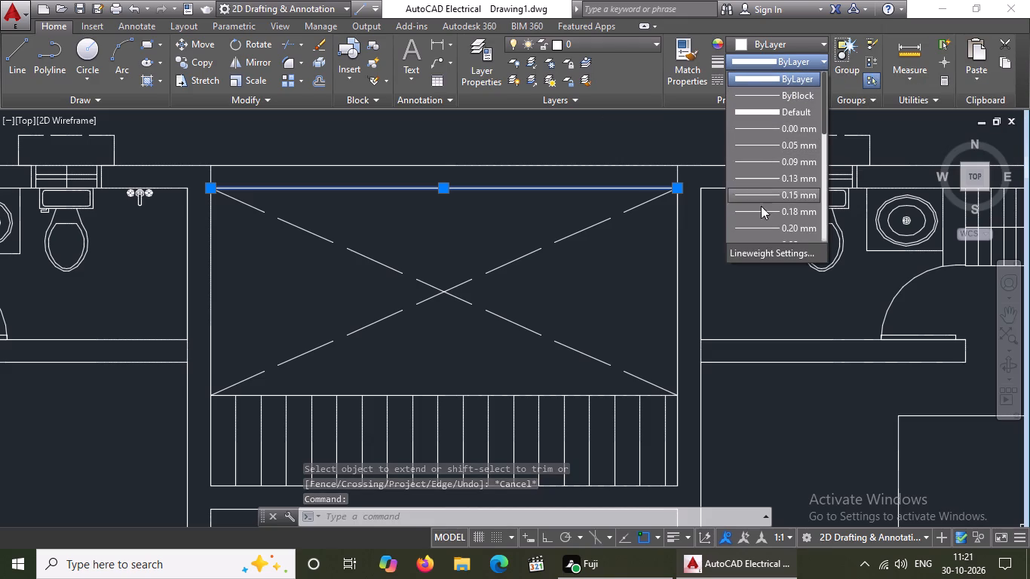
click(783, 130)
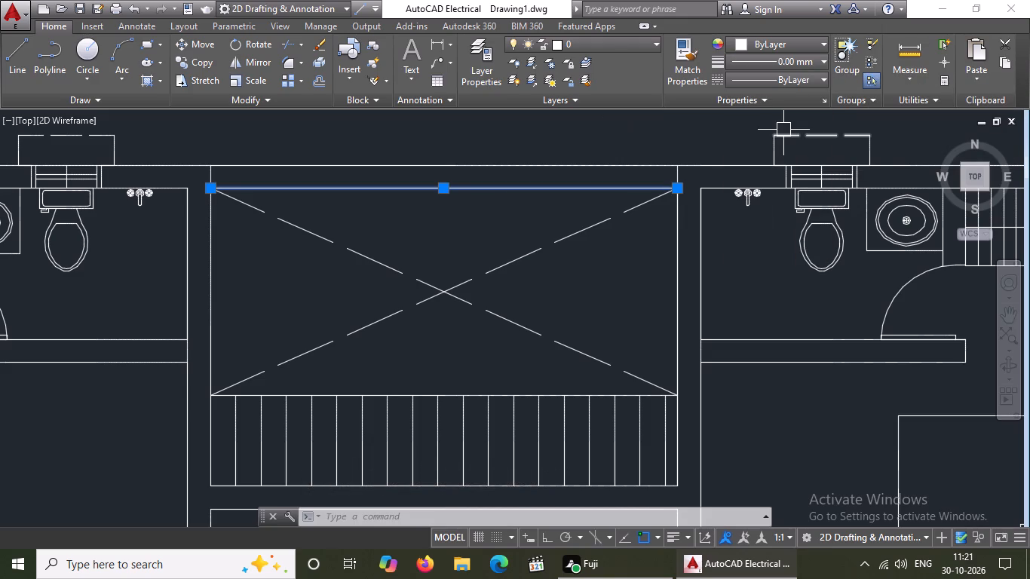
key(Escape)
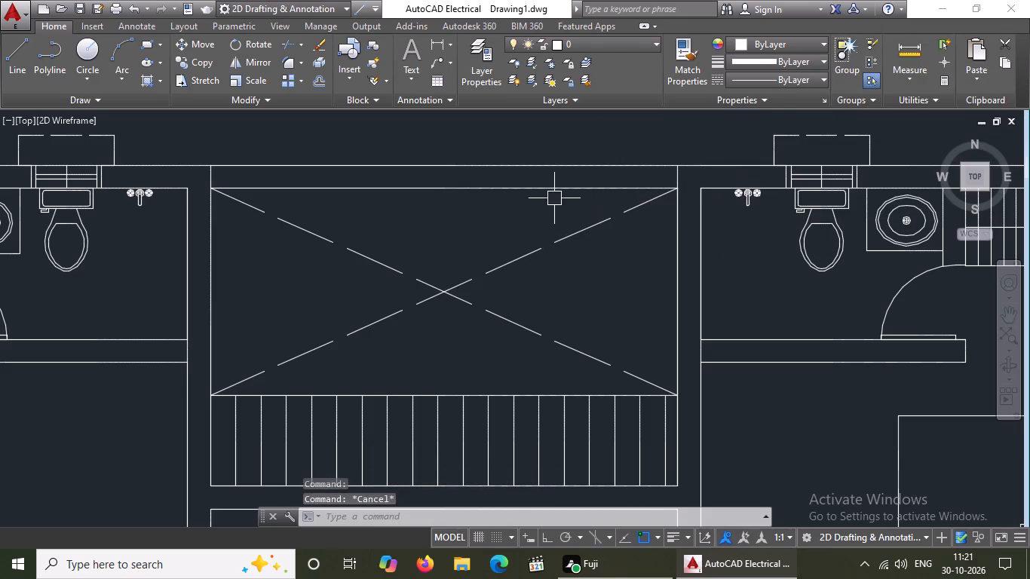
click(532, 190)
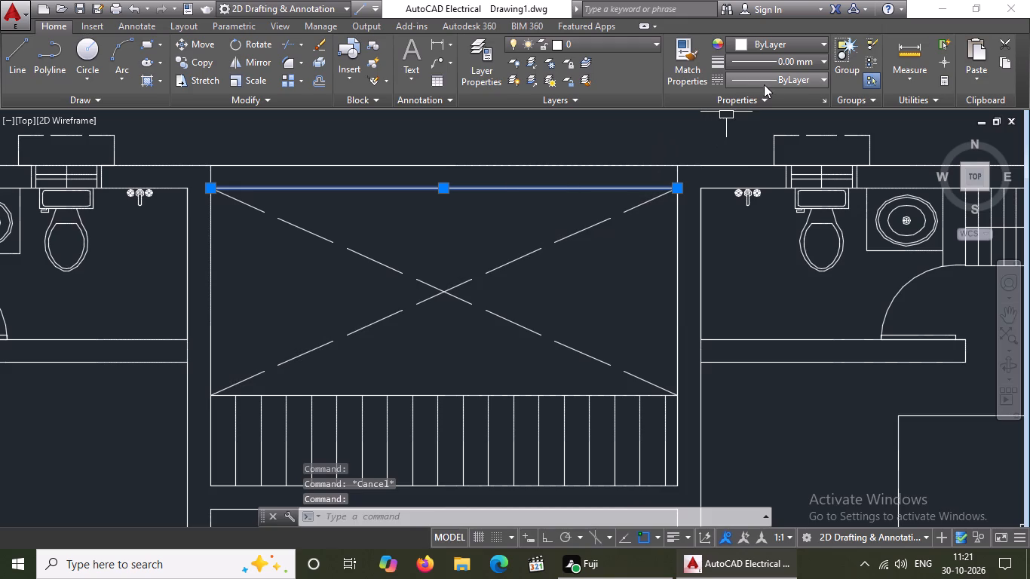
click(803, 64)
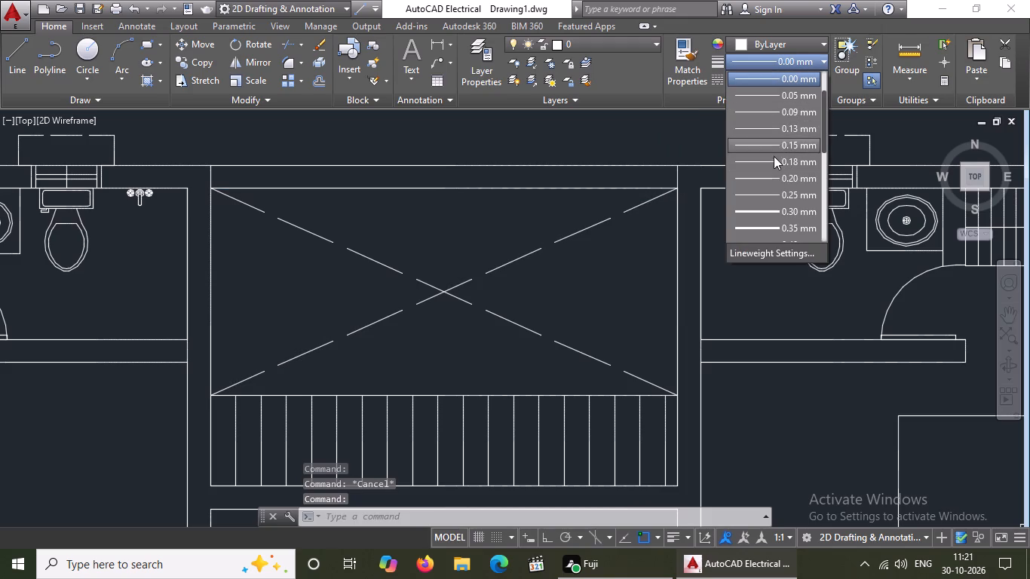
click(793, 78)
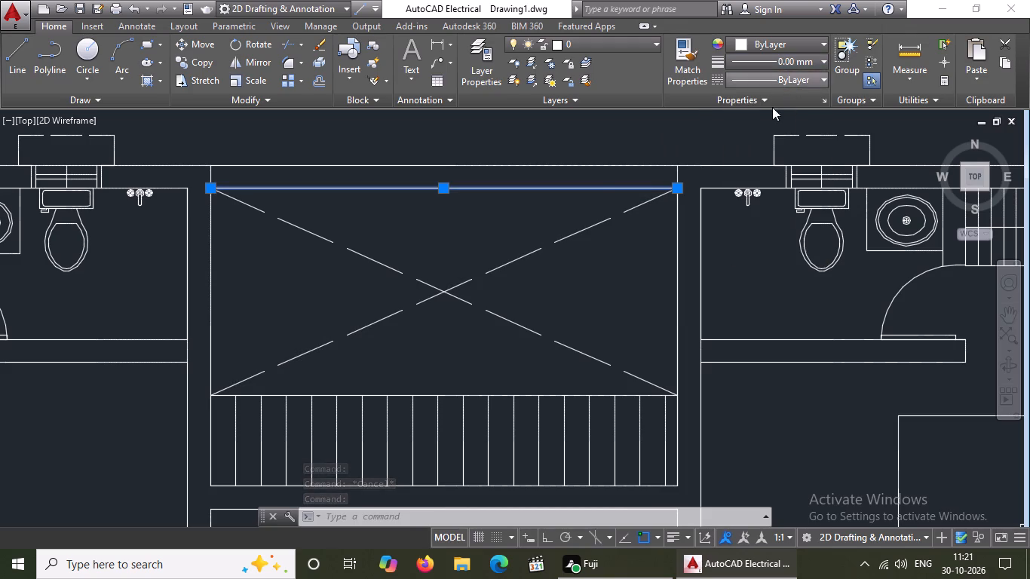
key(Escape)
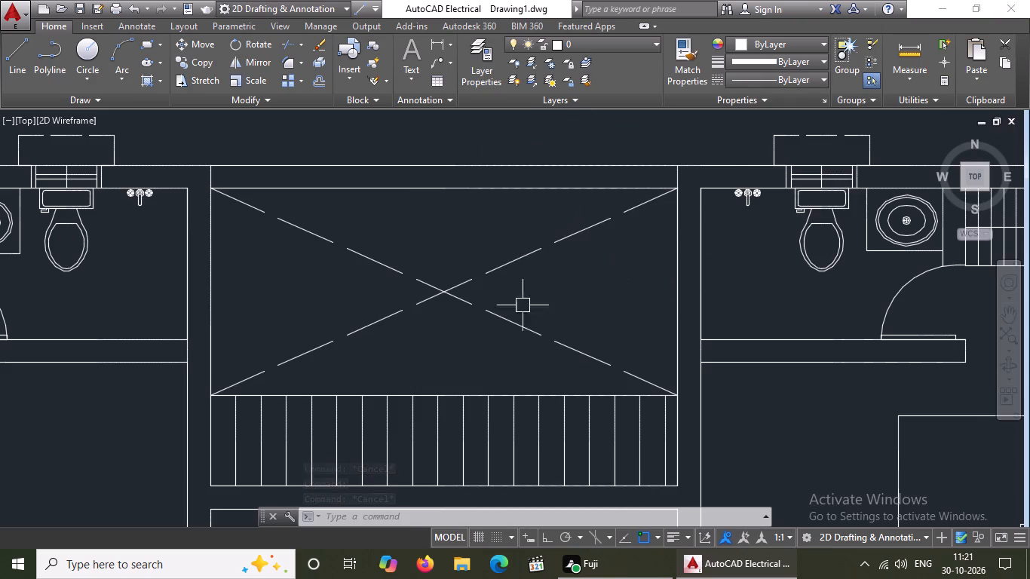
Load the ACAD_ISO09W100 (ISO long-dash double-short-dash) linetype into the drawing from acad.lin.
click(814, 75)
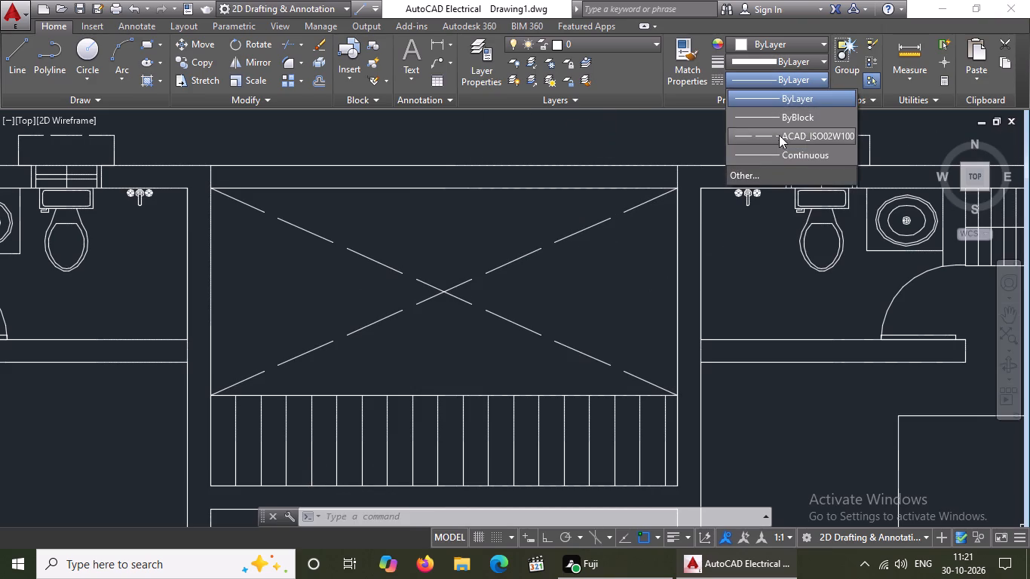
click(773, 176)
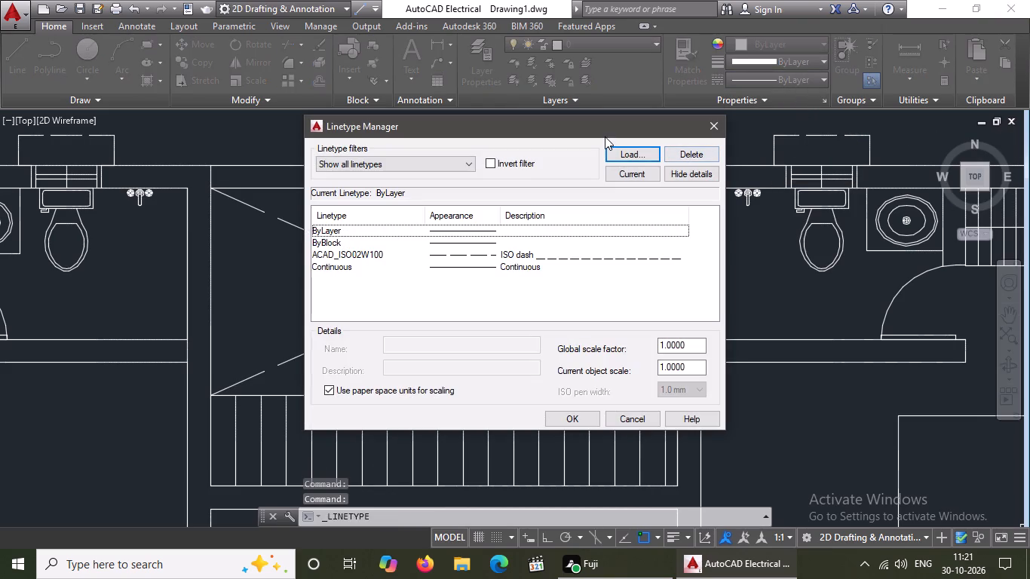
click(641, 154)
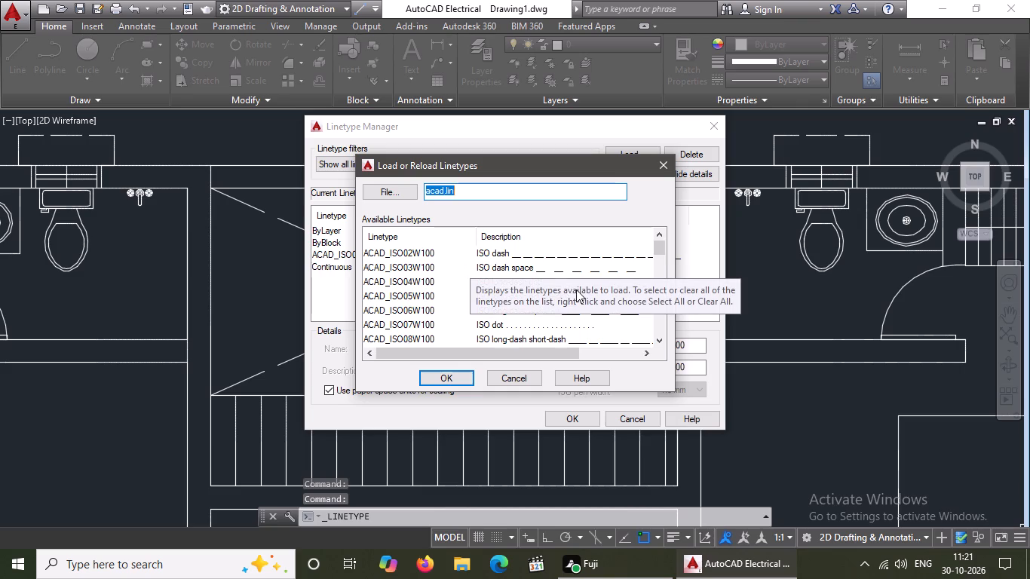
scroll(576, 289, down, 2)
scroll(572, 262, up, 2)
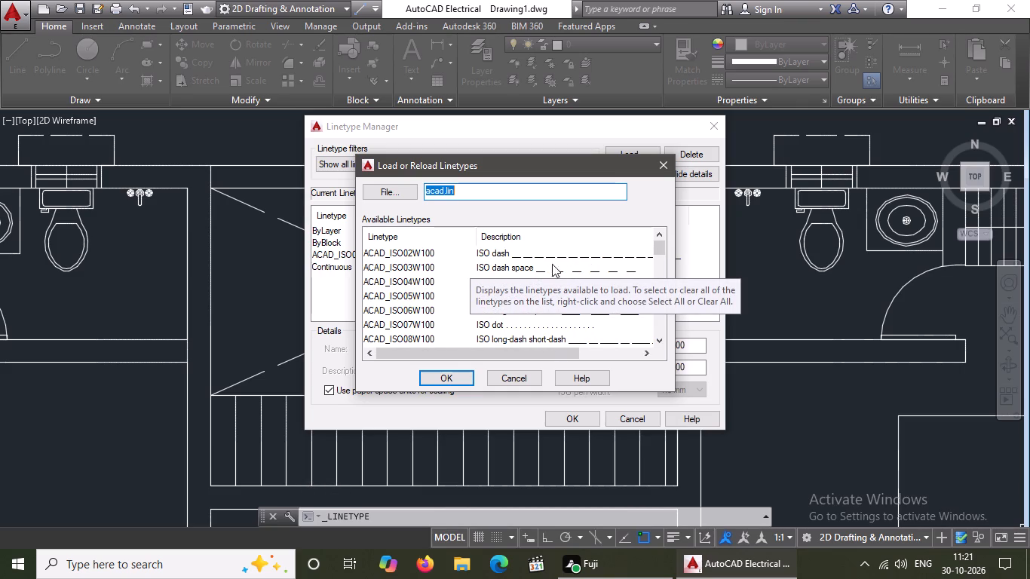
scroll(530, 289, down, 1)
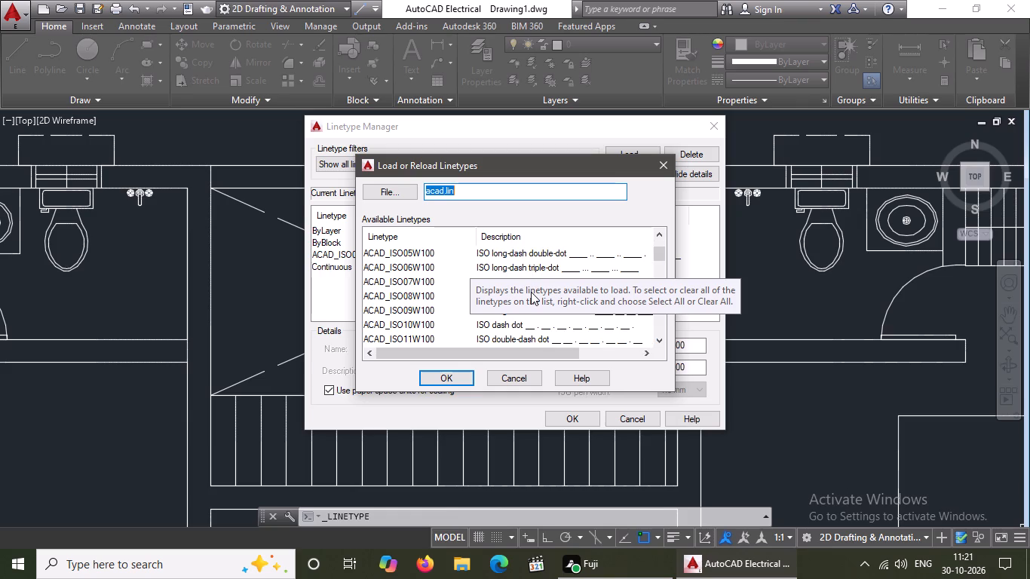
scroll(541, 286, down, 1)
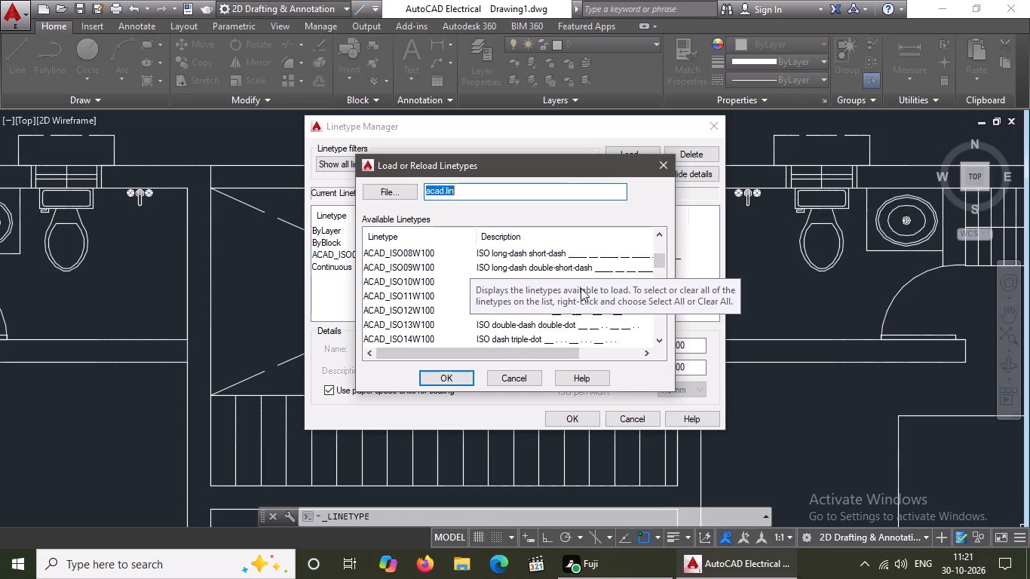
click(575, 270)
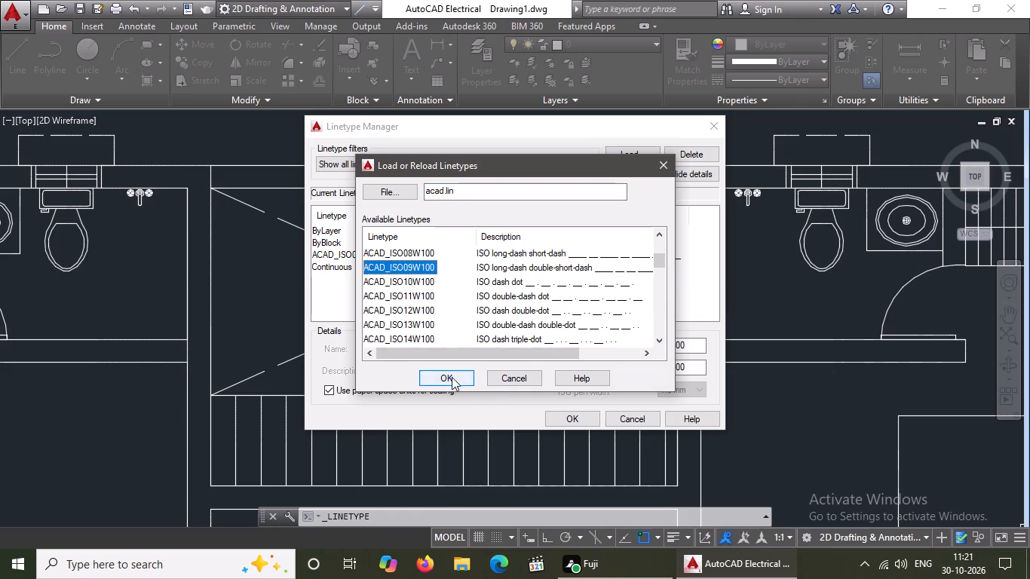
click(452, 375)
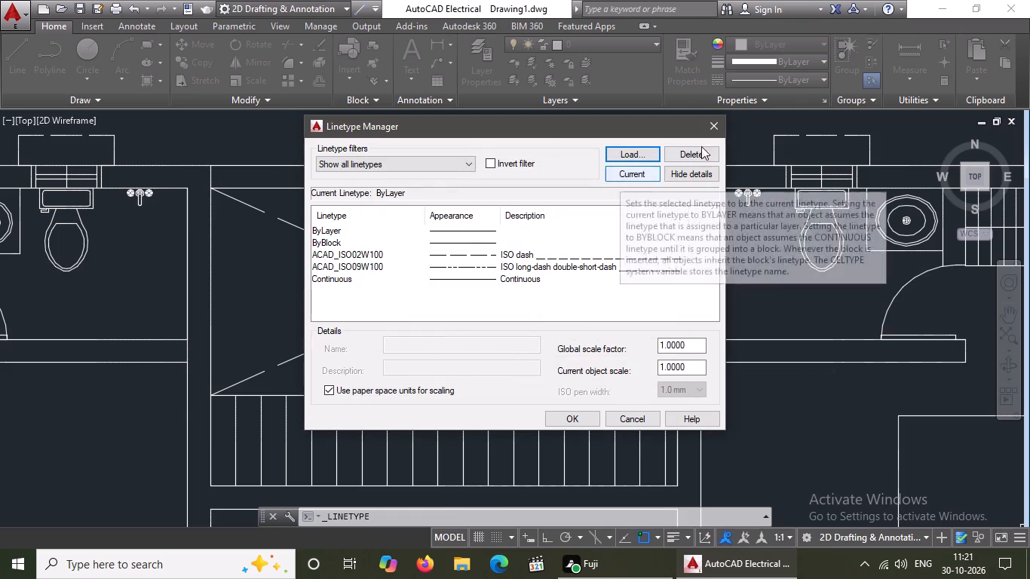
click(577, 420)
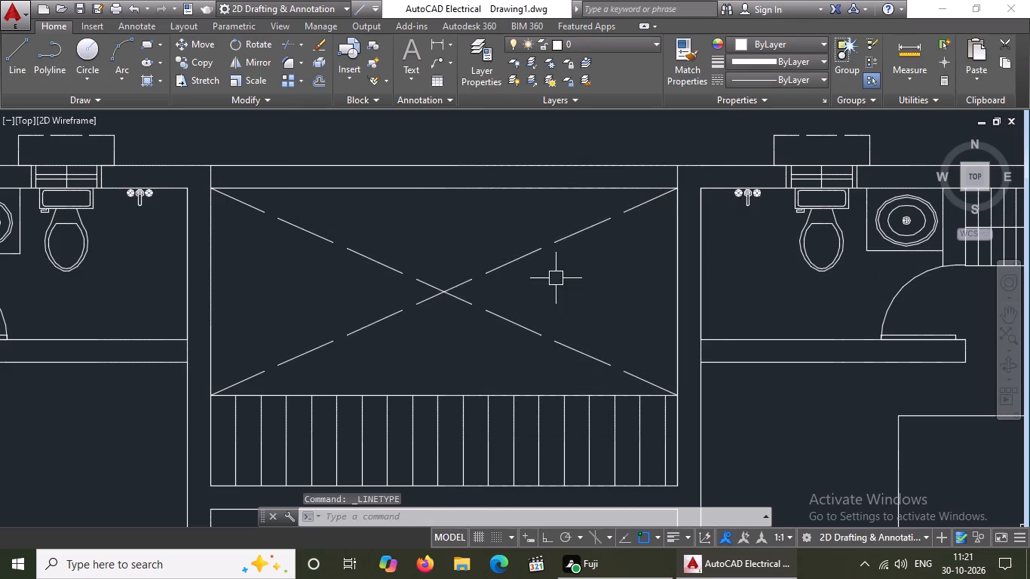
Apply the ACAD_ISO02W100 dashed linetype to the inner and outer wall lines along the top of the central opening.
click(471, 193)
click(760, 78)
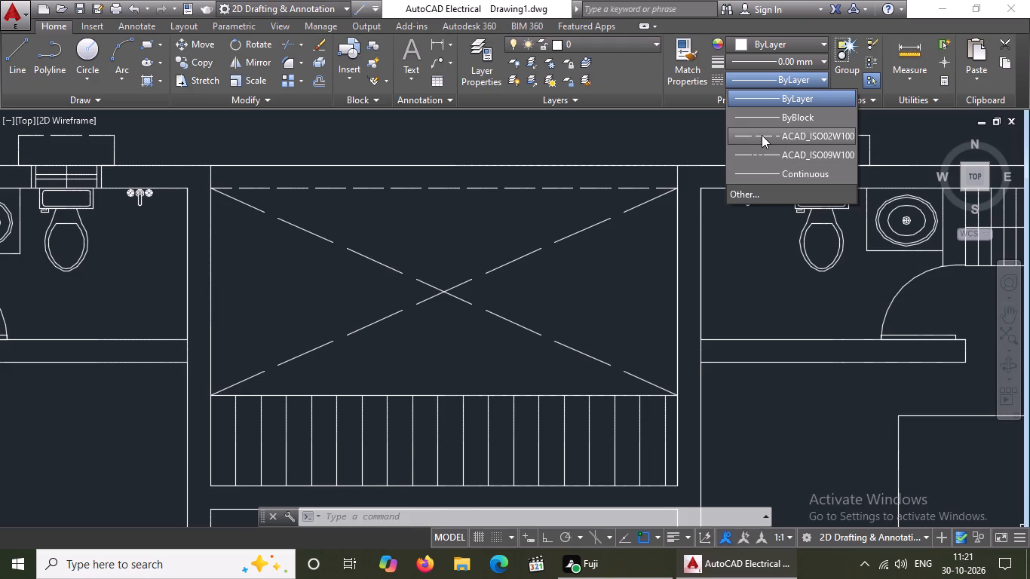
click(762, 134)
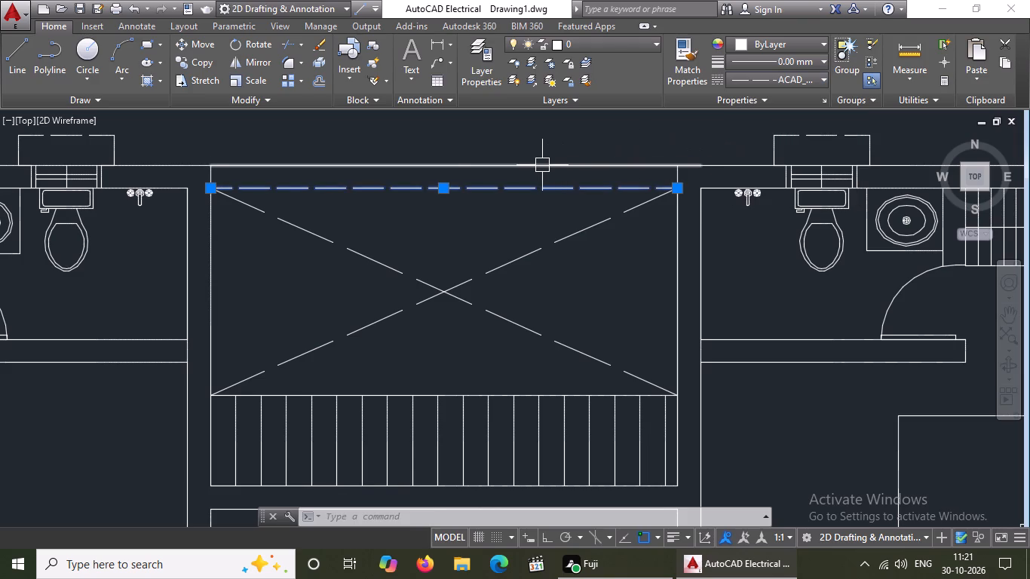
click(541, 165)
click(783, 78)
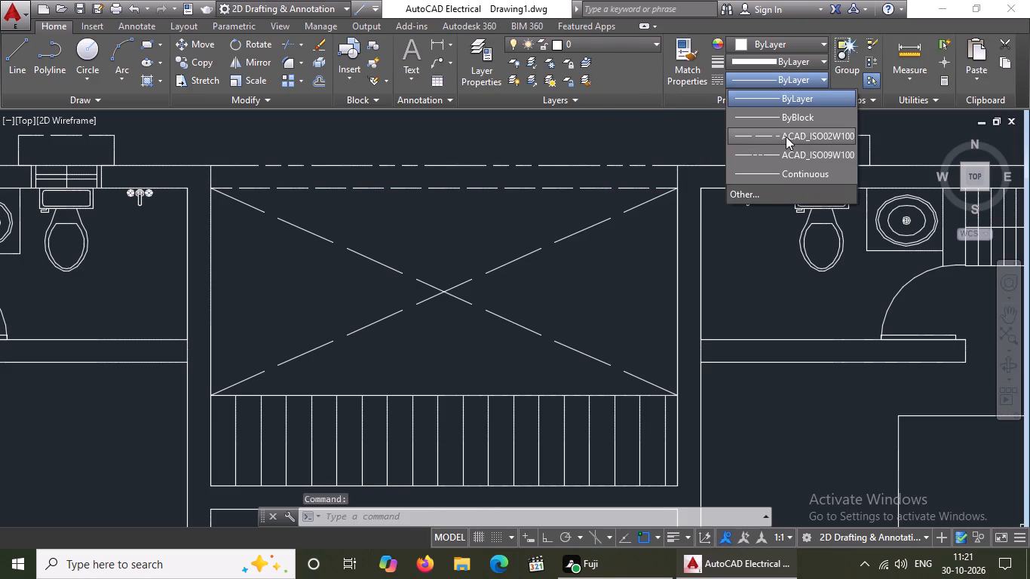
click(786, 136)
Set the linetype scale of the outer wall line above the central opening to 3.
right_click(549, 128)
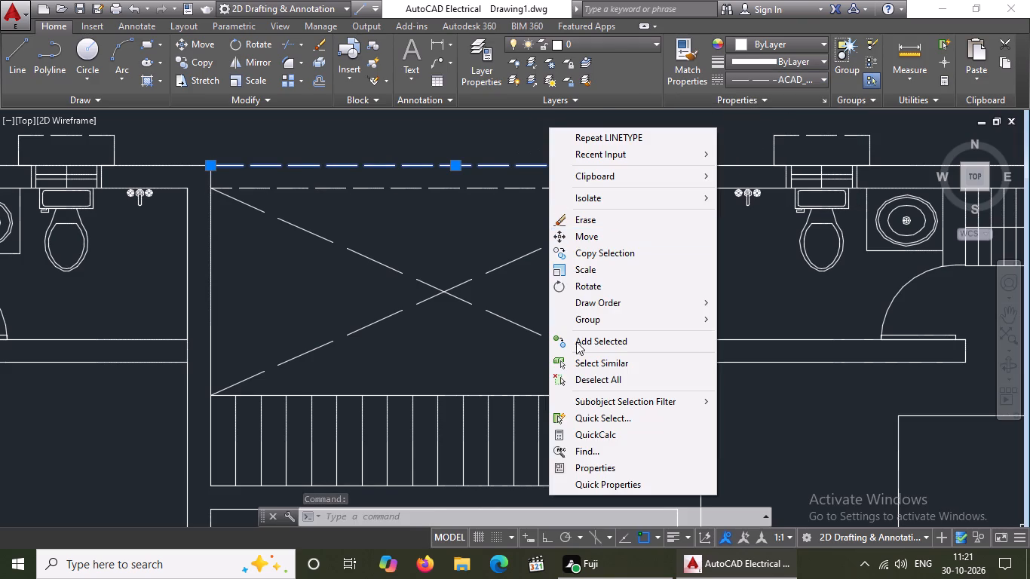
click(602, 469)
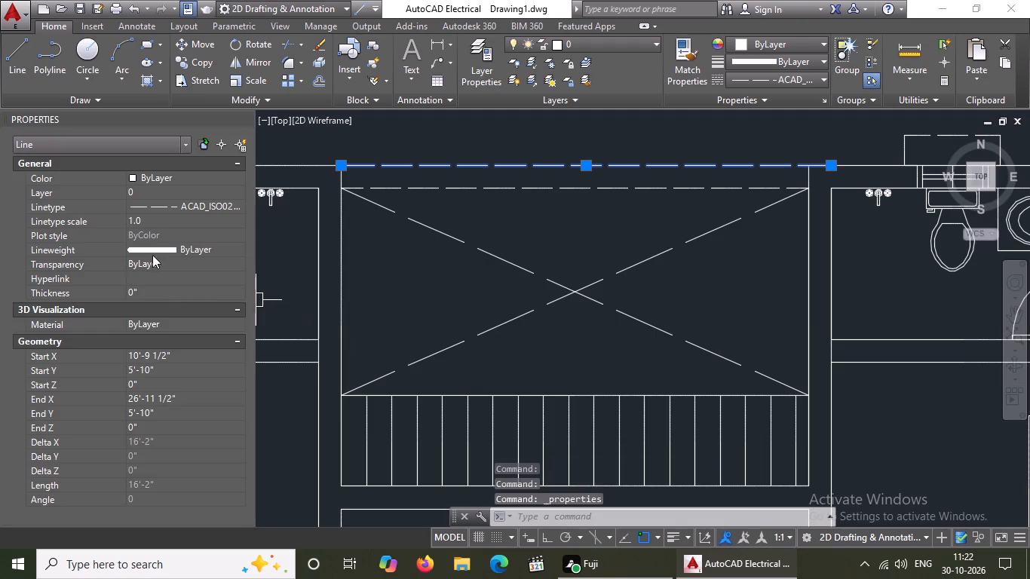
click(154, 217)
key(BackSpace)
key(BackSpace)
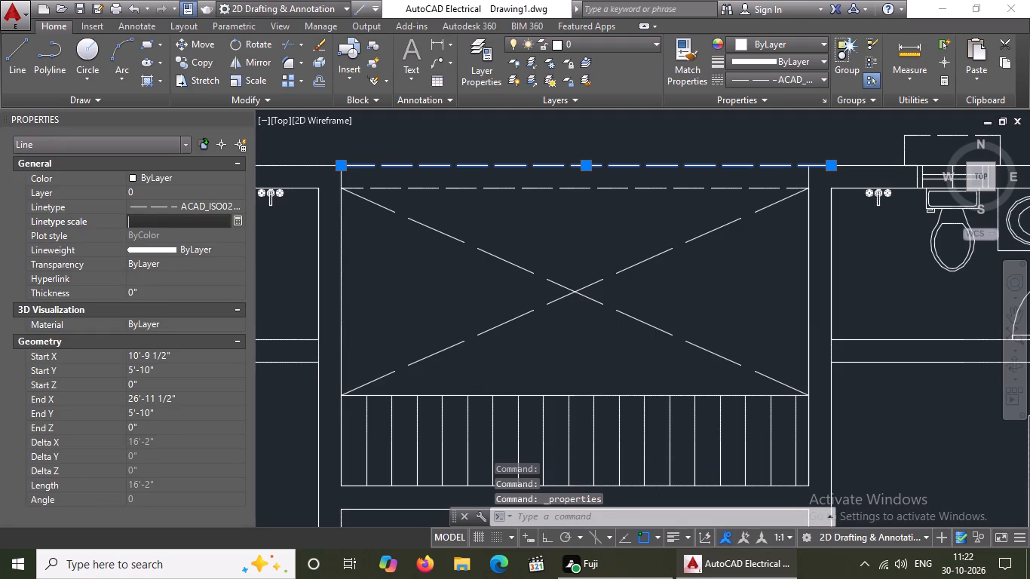
key(3)
key(Return)
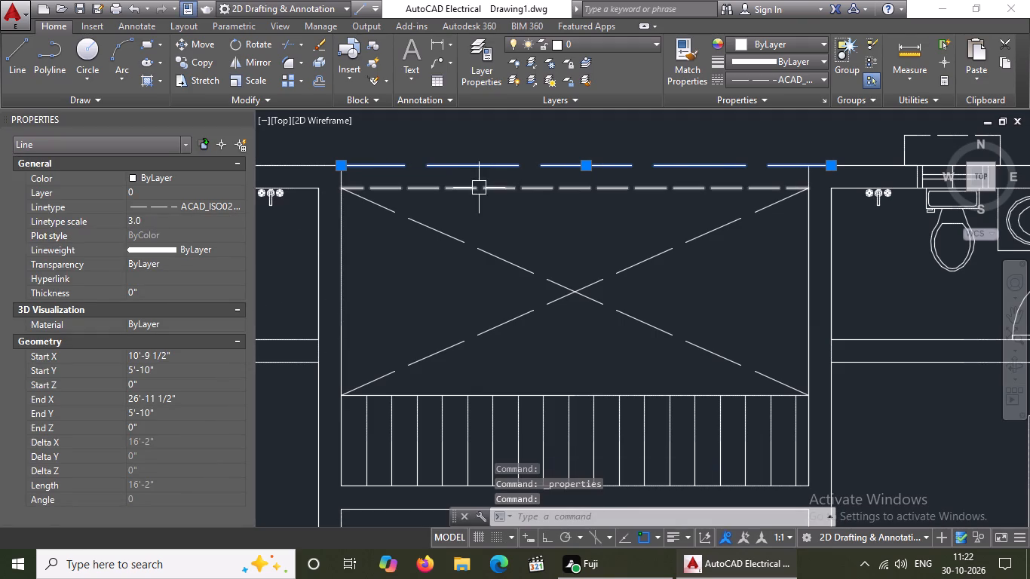
Set the linetype scale of the inner wall line along the top of the central opening to 3.
click(486, 188)
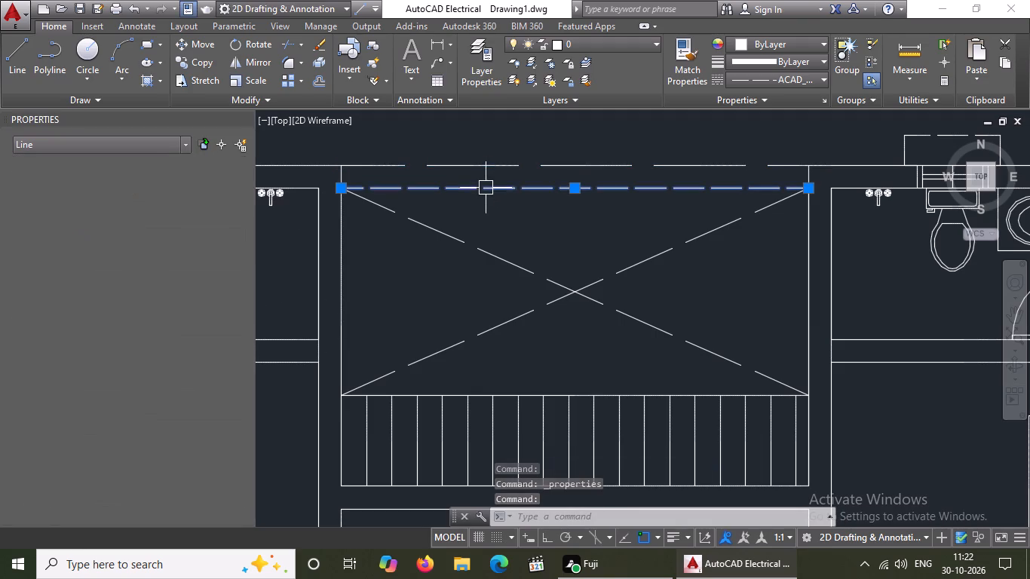
click(166, 222)
key(BackSpace)
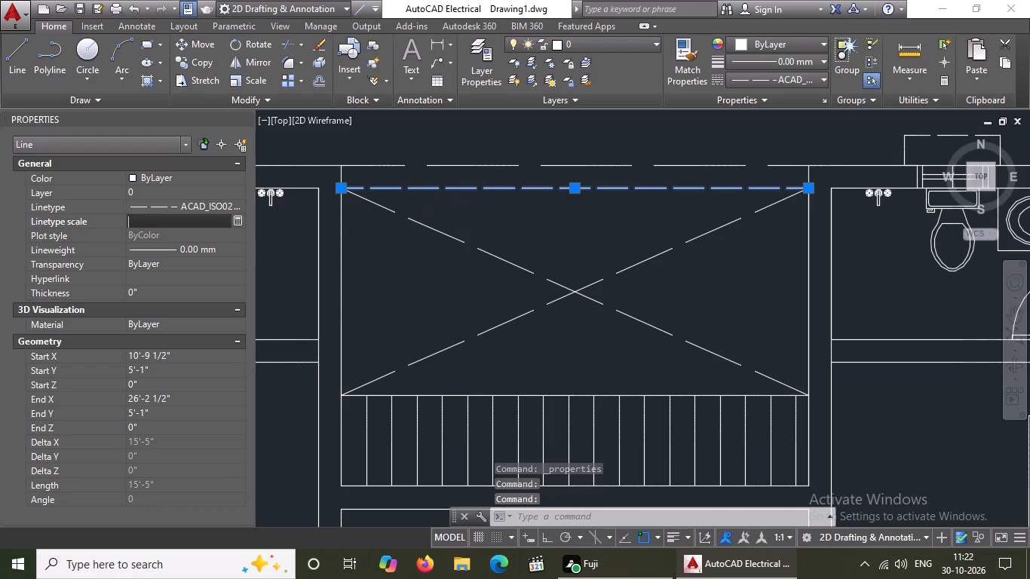
key(BackSpace)
key(3)
key(Return)
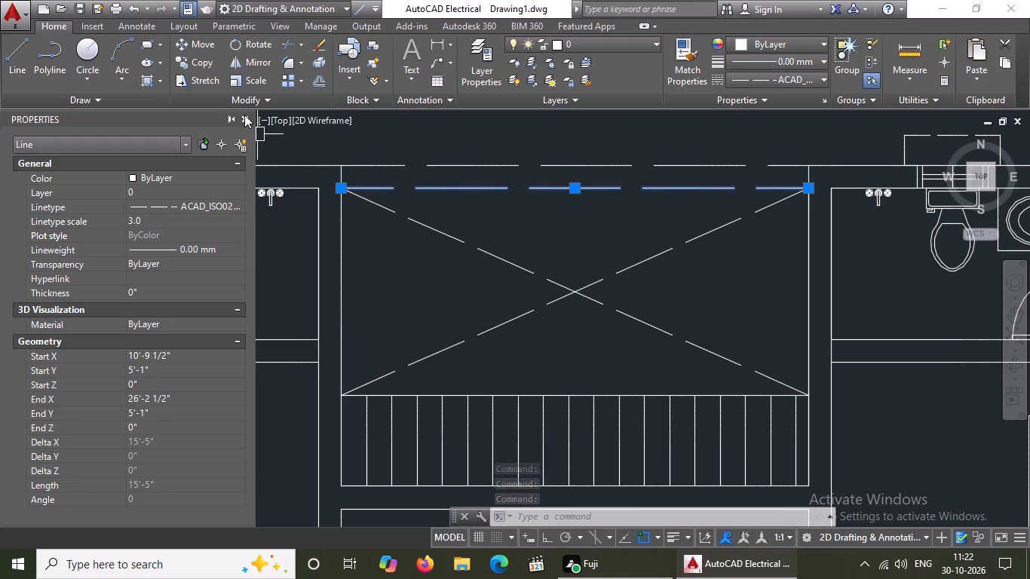
click(244, 115)
scroll(419, 293, down, 3)
key(Escape)
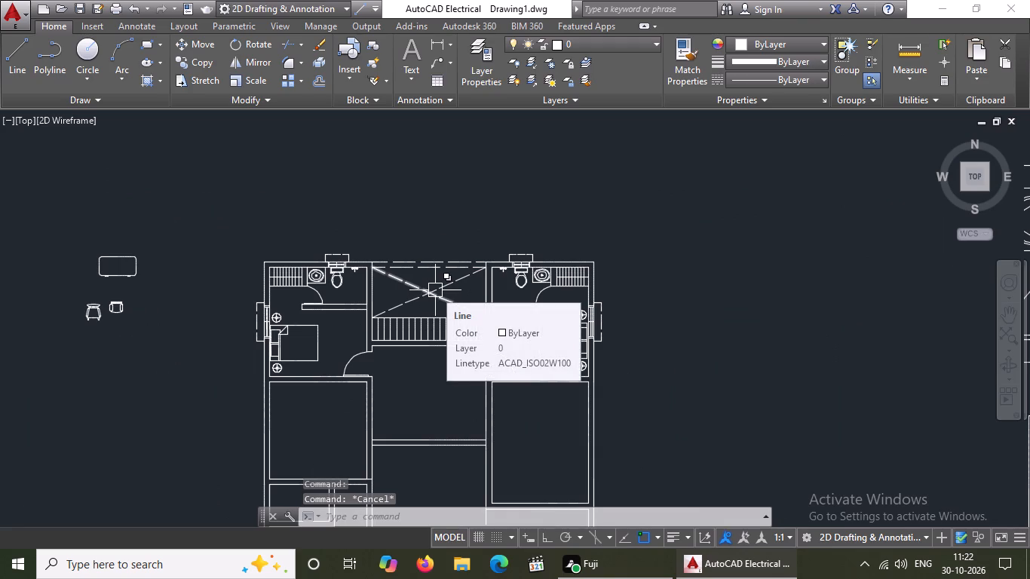
key(Escape)
Place a multiline text in the free area beside the bed in the upper-left bedroom, with BED ROOM as its first line.
scroll(323, 328, up, 3)
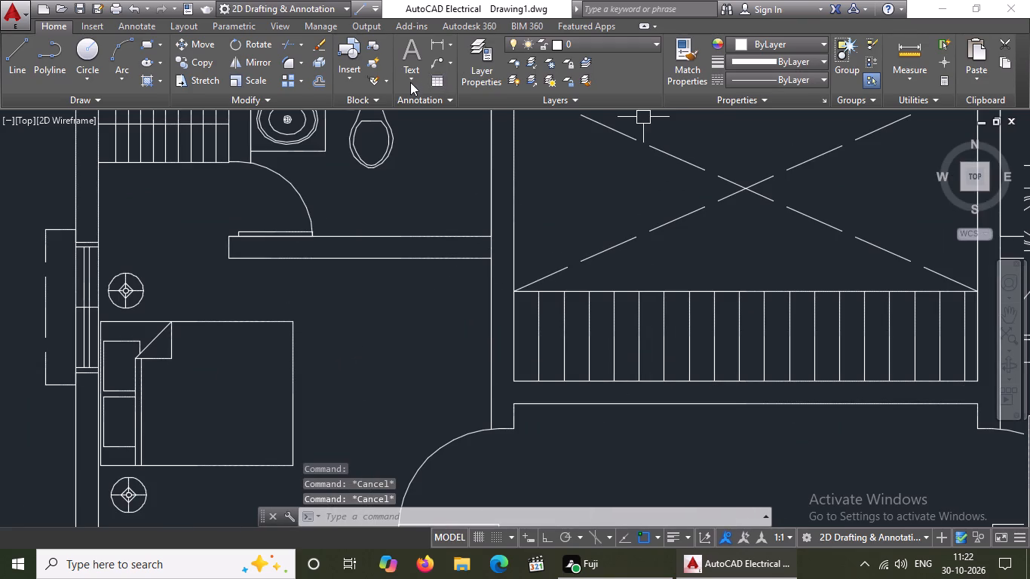
click(408, 81)
click(415, 78)
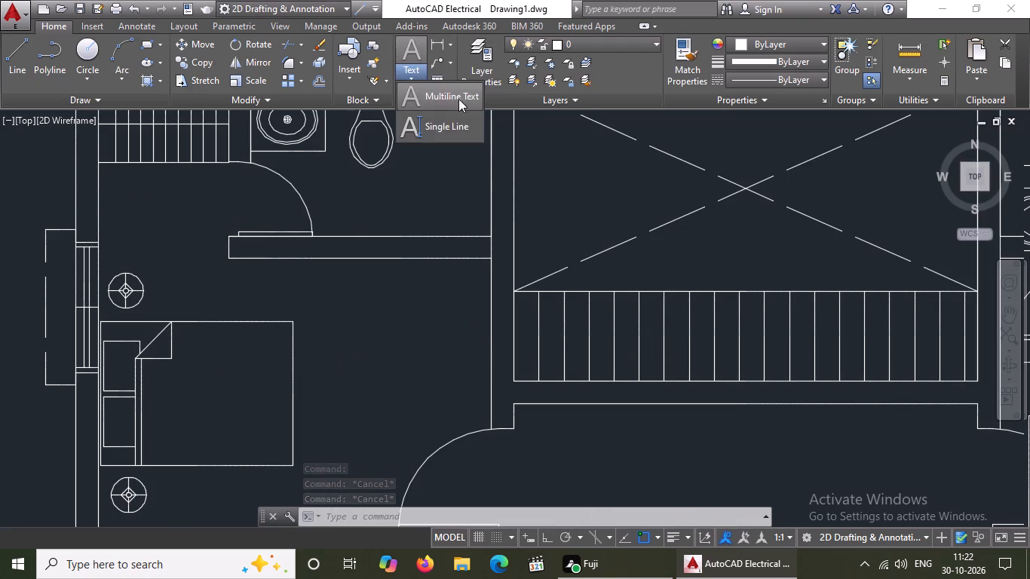
click(428, 96)
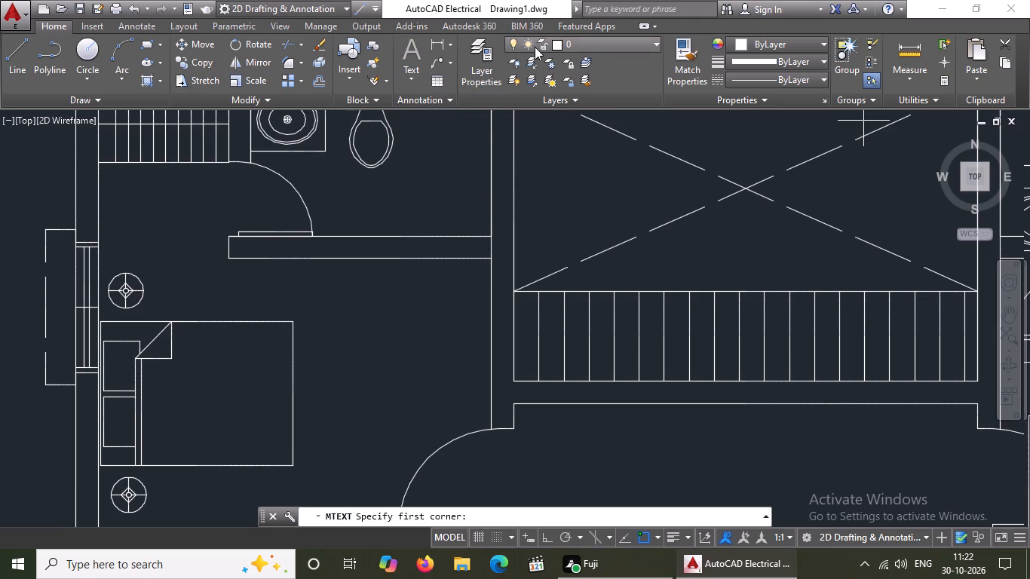
click(317, 298)
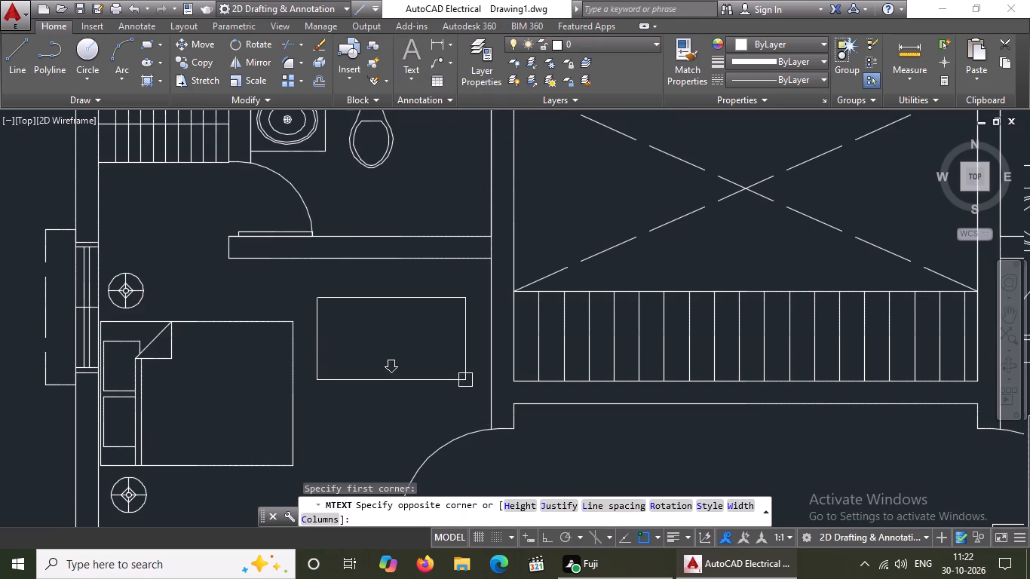
click(466, 380)
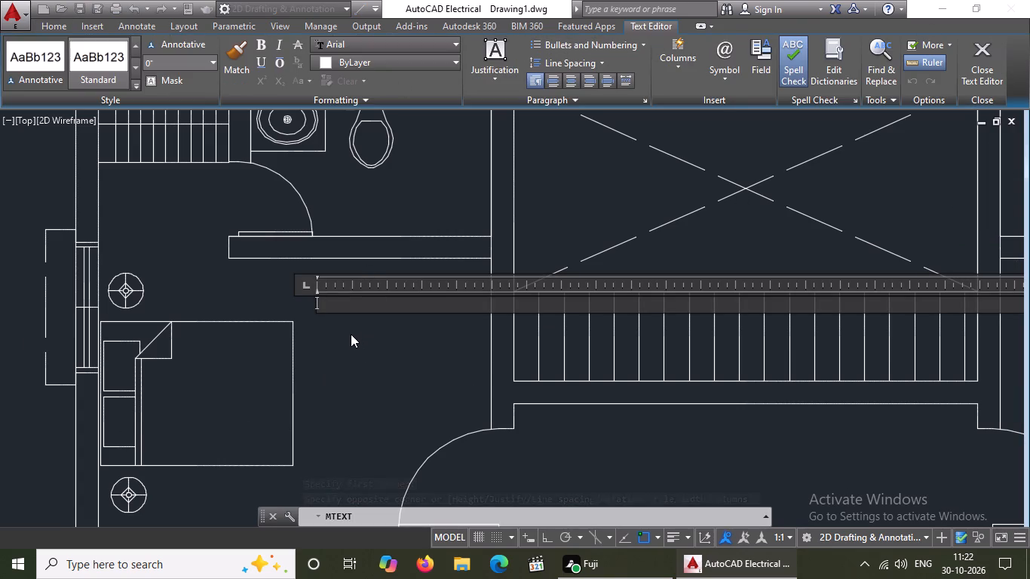
key(b)
key(BackSpace)
text(BED)
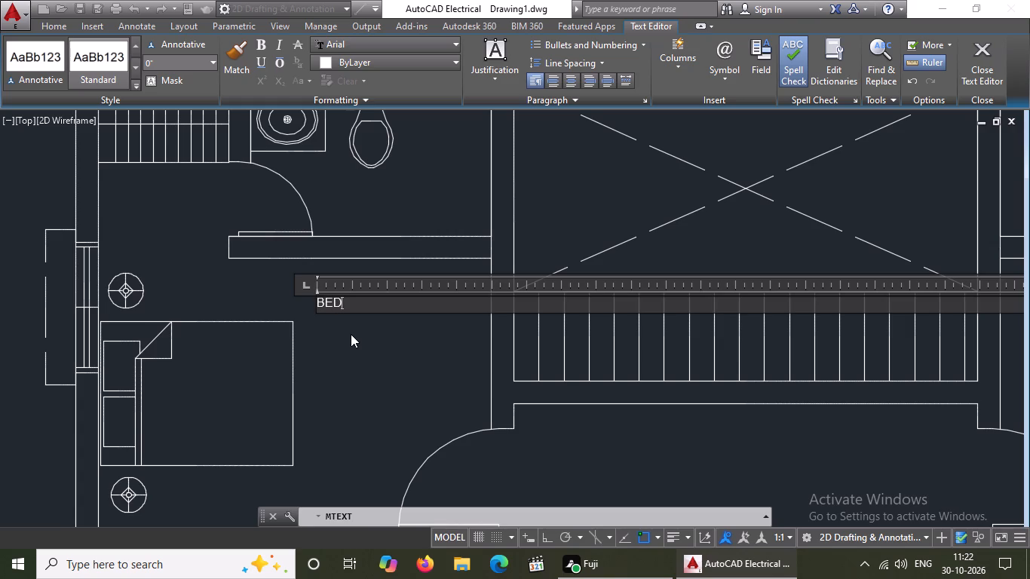
key(space)
text(ROOM)
key(Return)
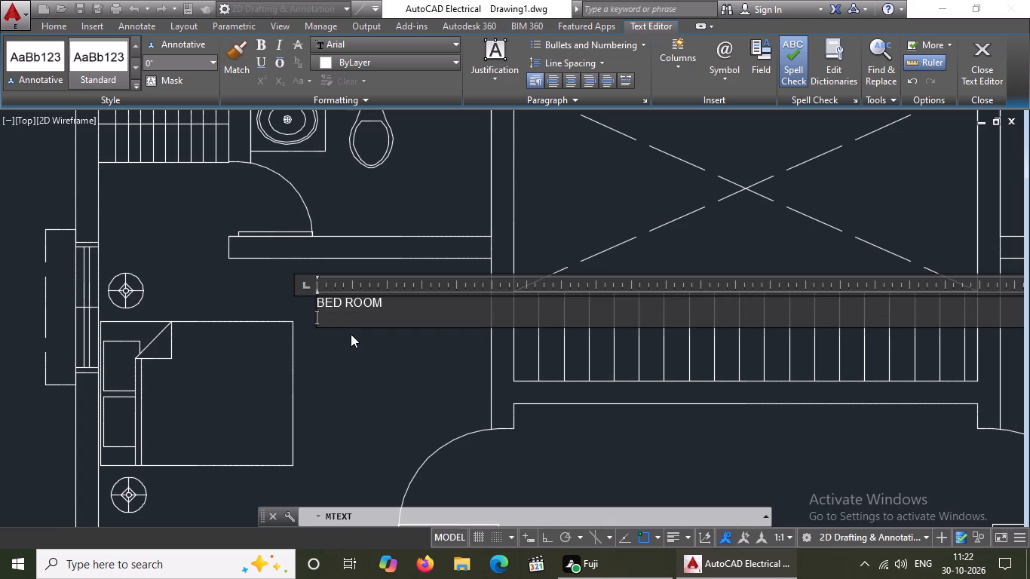
Add the room size 13'1" X 14'9" as the label's second line and finish the text.
text(13)
key(apostrophe)
text(1")
key(space)
text(X)
key(space)
text(14')
key(9)
key(shift+quotedbl)
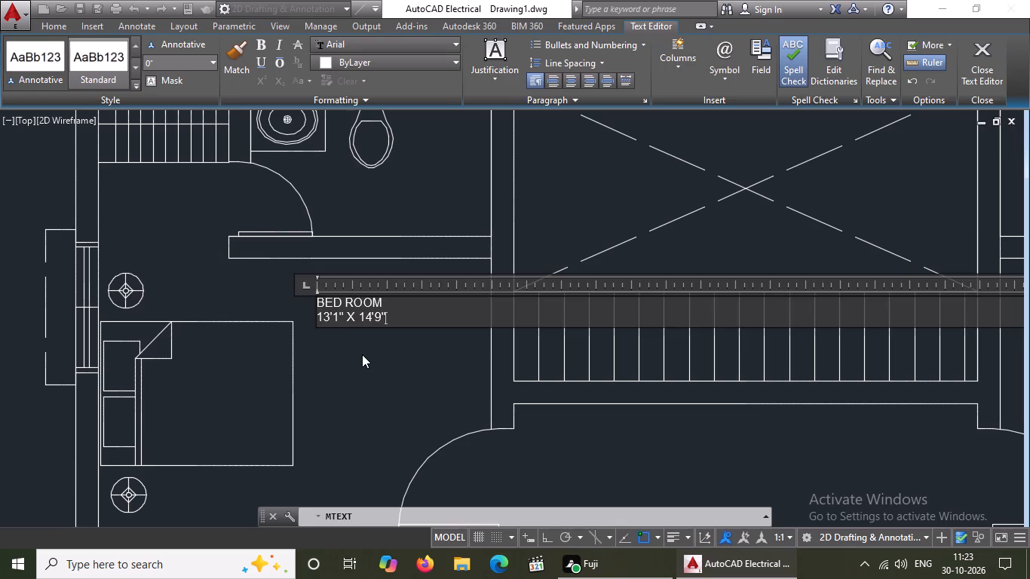
click(362, 354)
Set the text height of the new bedroom label to 6".
drag(306, 281, 317, 301)
click(360, 339)
right_click(375, 345)
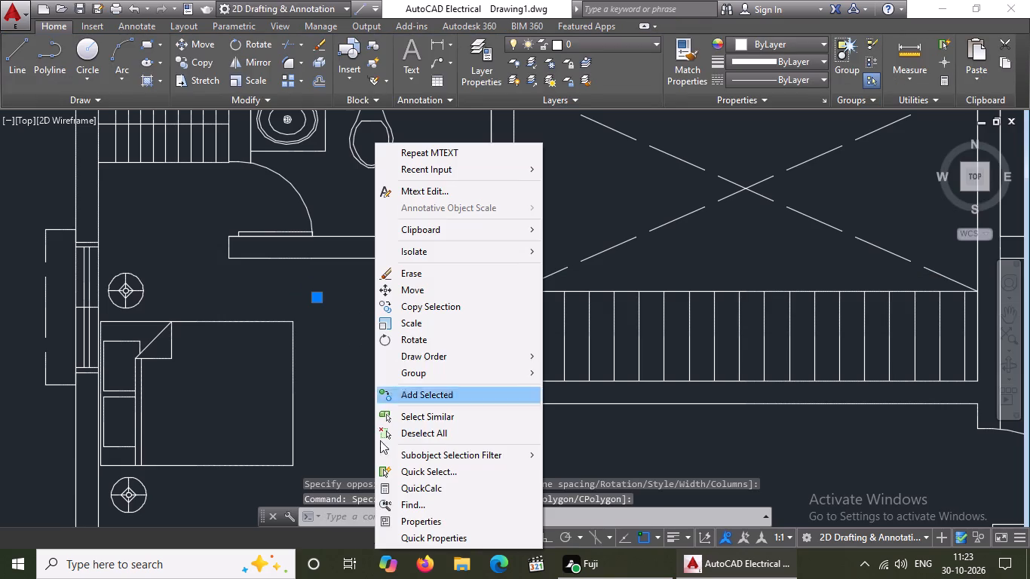
click(432, 524)
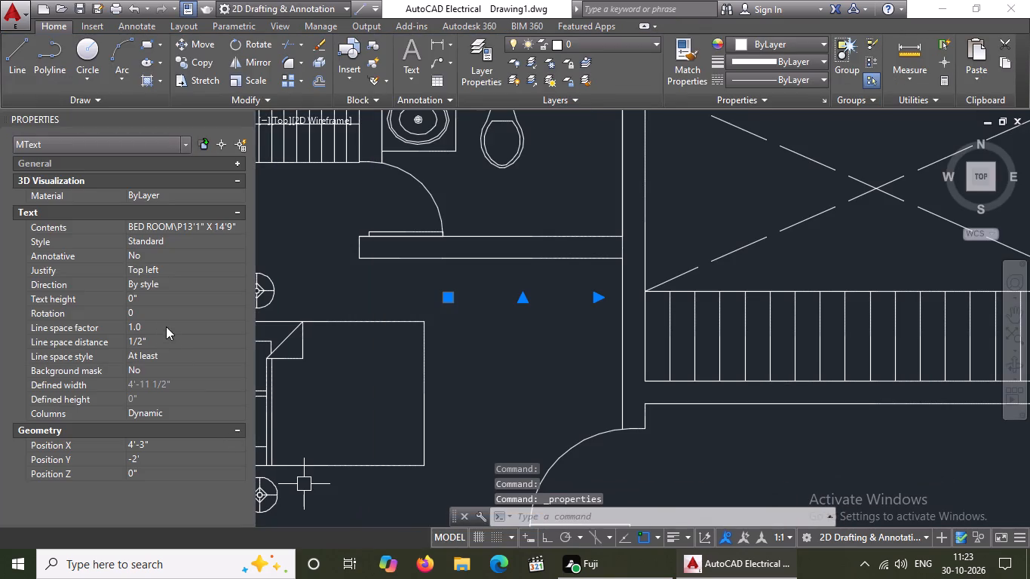
click(155, 295)
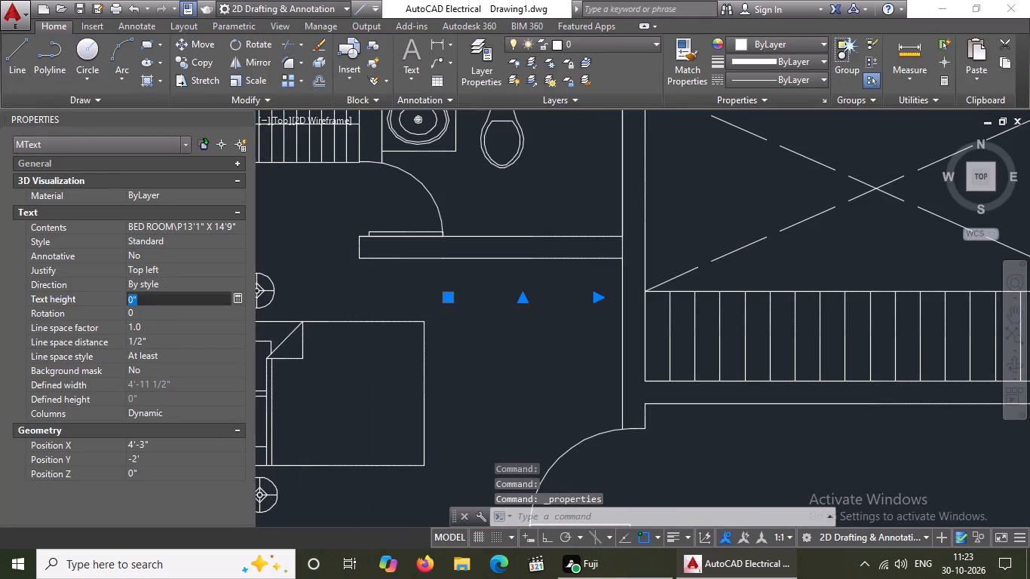
key(BackSpace)
key(BackSpace)
text(6")
key(Return)
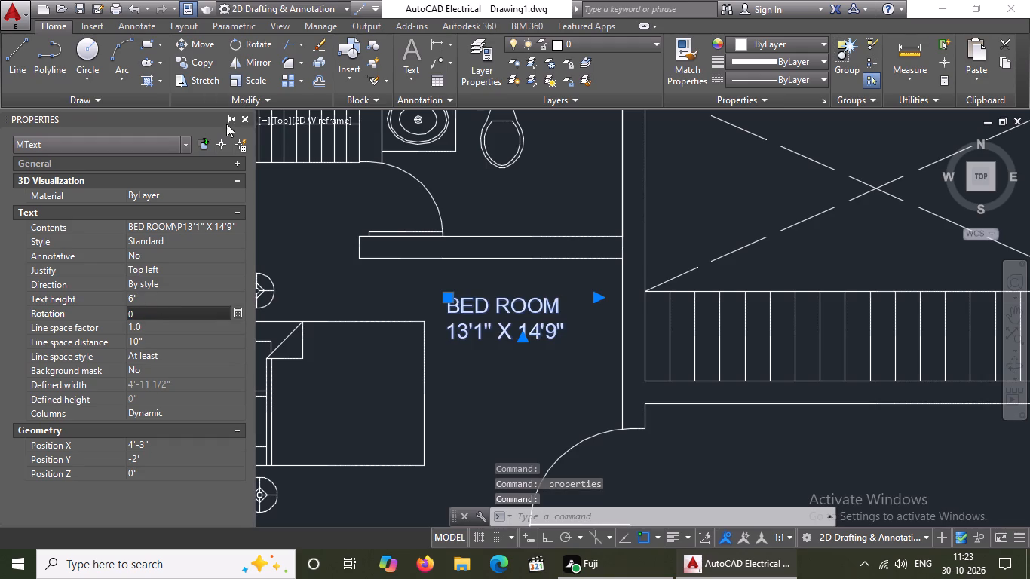
click(242, 113)
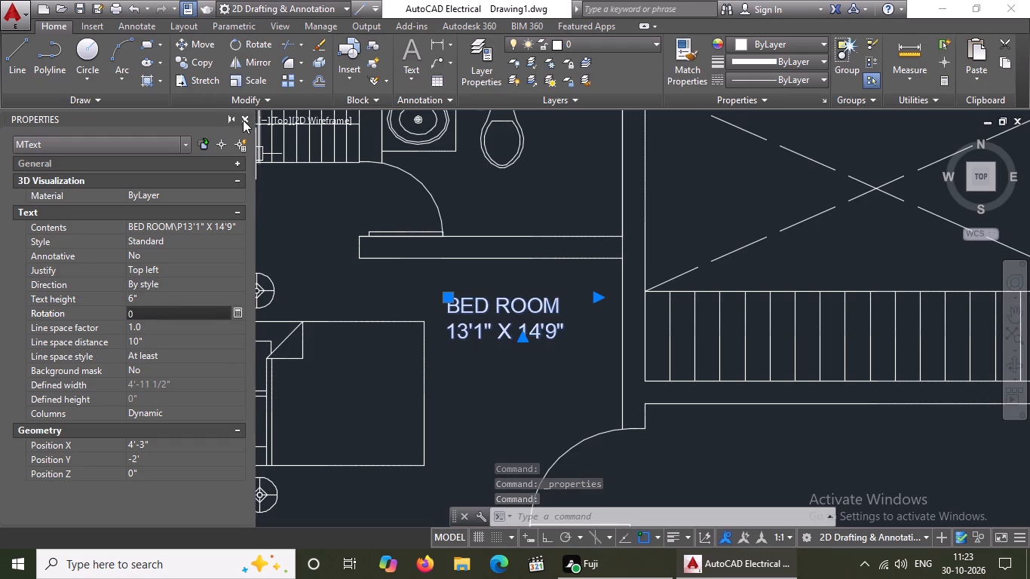
click(244, 119)
key(Escape)
Shift the BED ROOM label slightly right and down within the upper-left bedroom.
scroll(366, 336, down, 2)
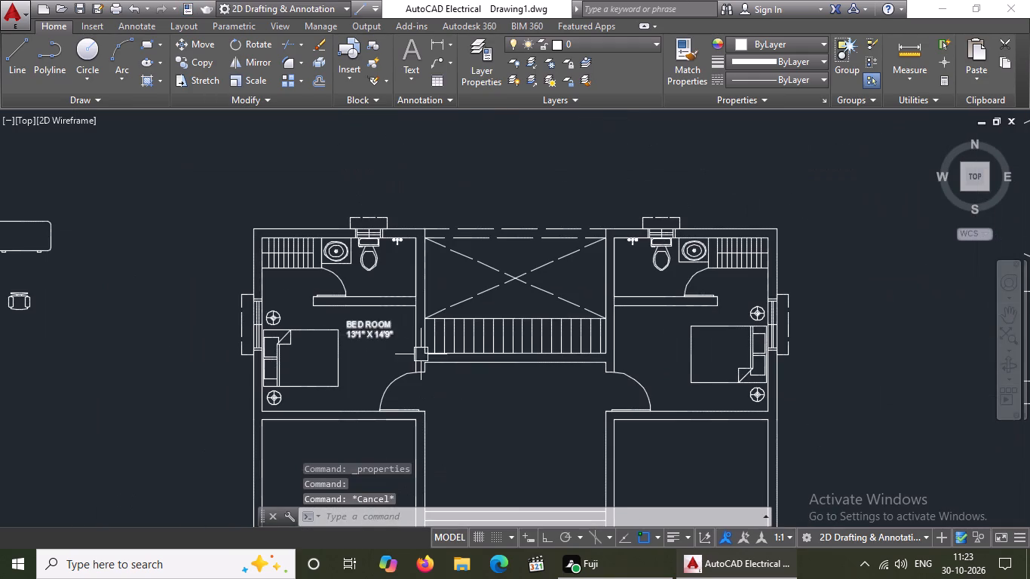
click(366, 339)
click(348, 318)
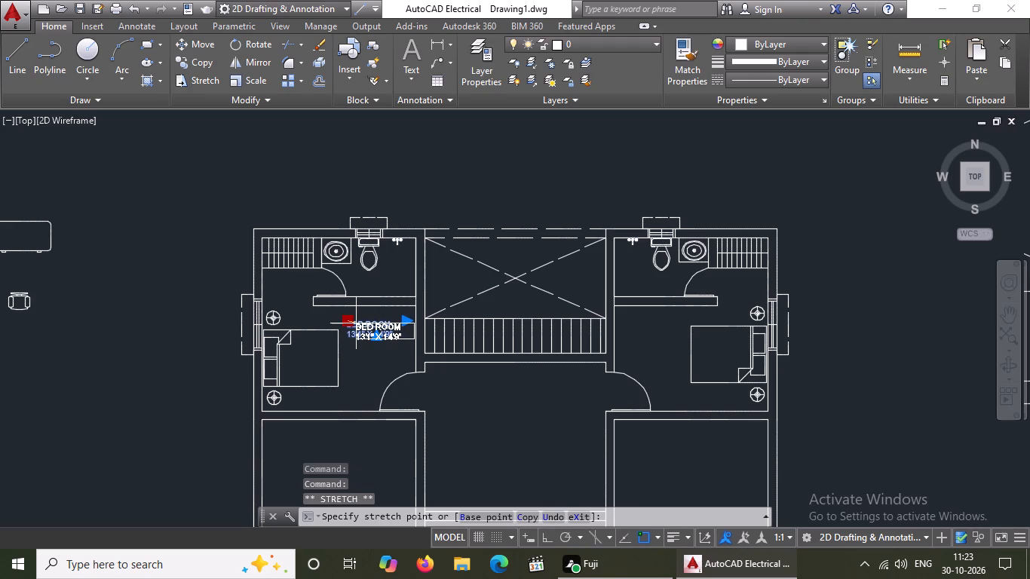
click(354, 323)
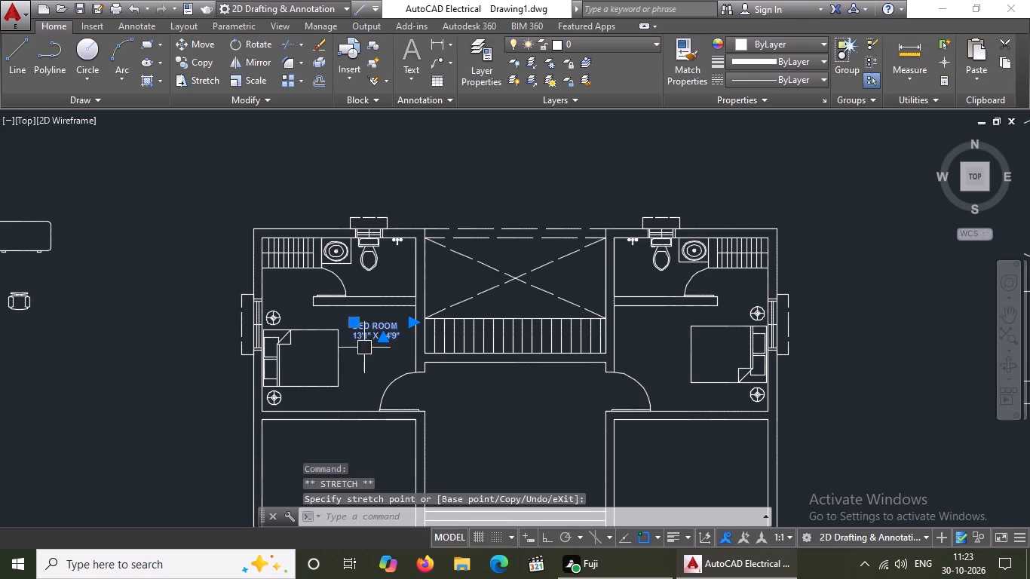
key(Escape)
Copy the BED ROOM label from the upper-left bedroom into the attached toilet, just below the WC fixture.
middle_drag(362, 351, 323, 409)
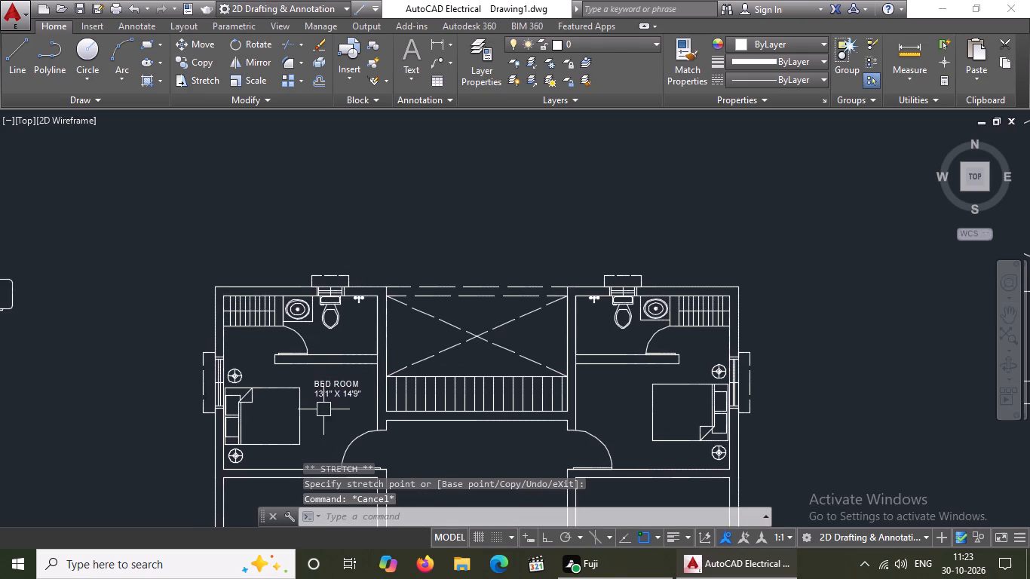
scroll(357, 400, up, 1)
click(323, 385)
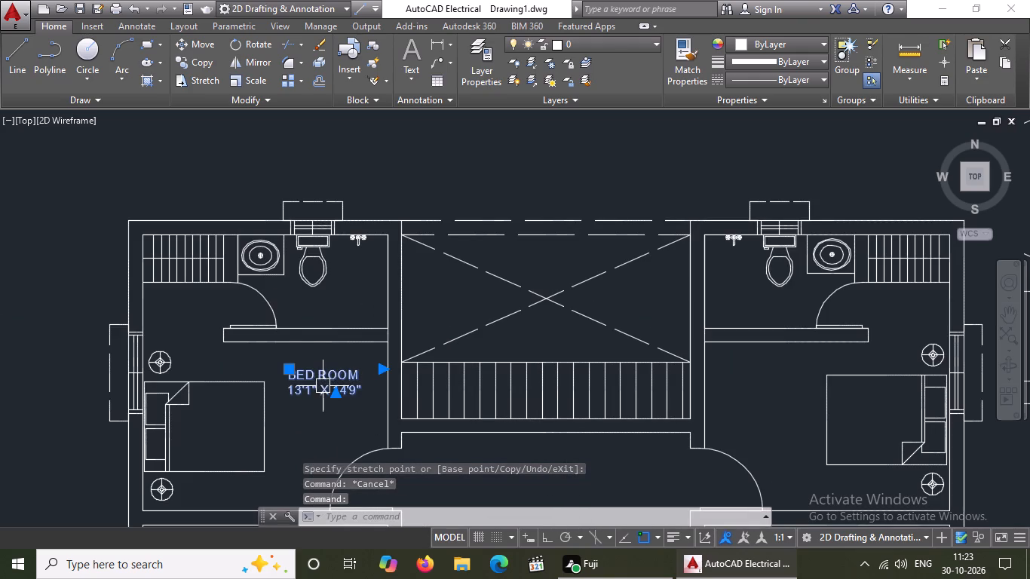
click(201, 66)
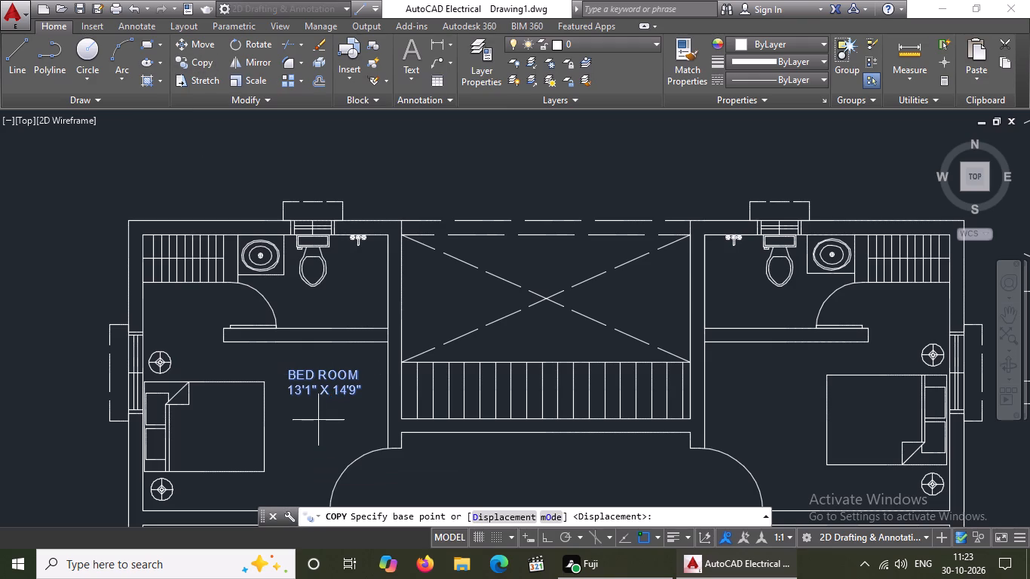
click(327, 387)
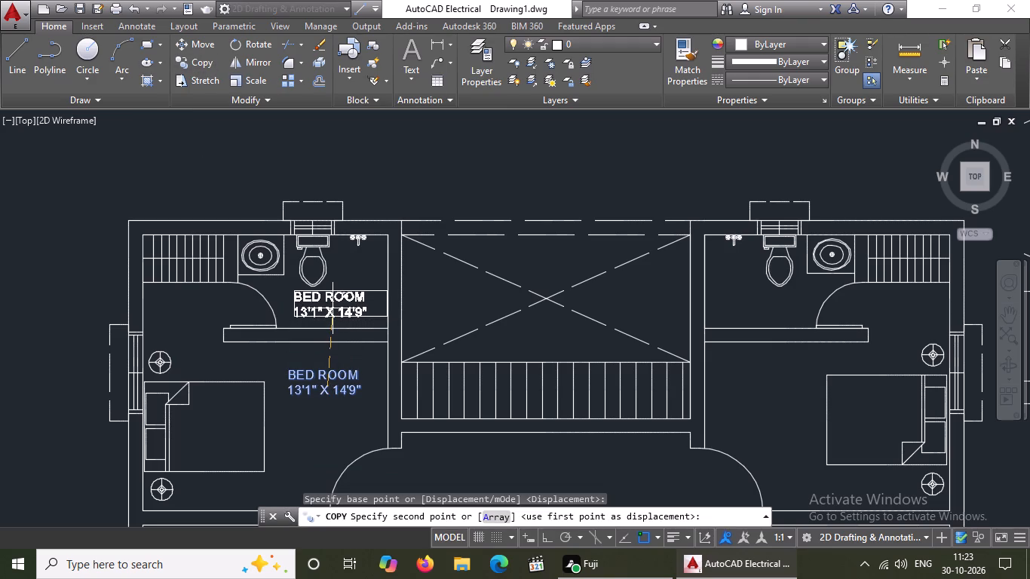
click(332, 314)
key(Escape)
Replace the entire text of the copied label in the upper-left toilet with TOILET and save the change.
double_click(348, 311)
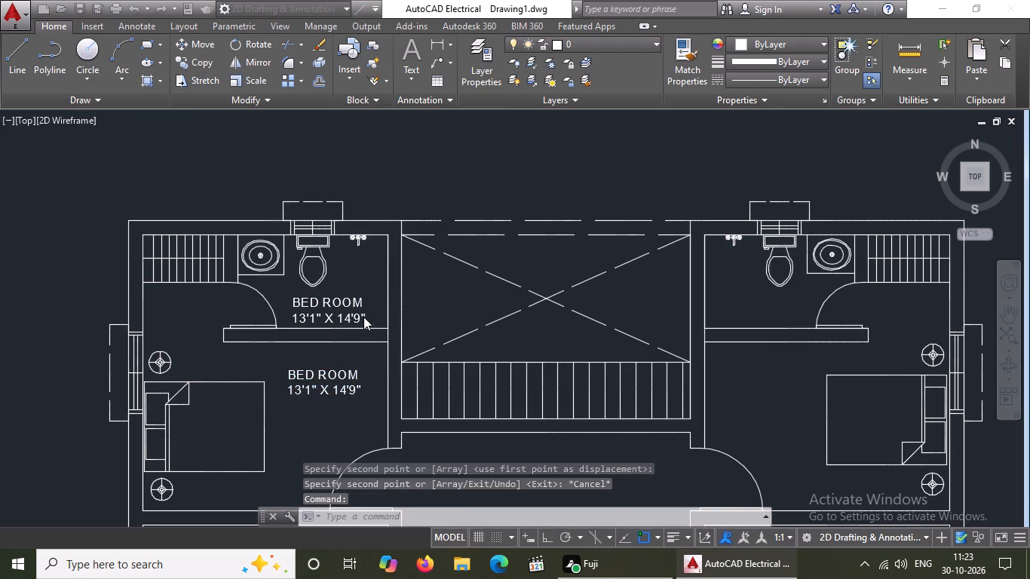
click(373, 316)
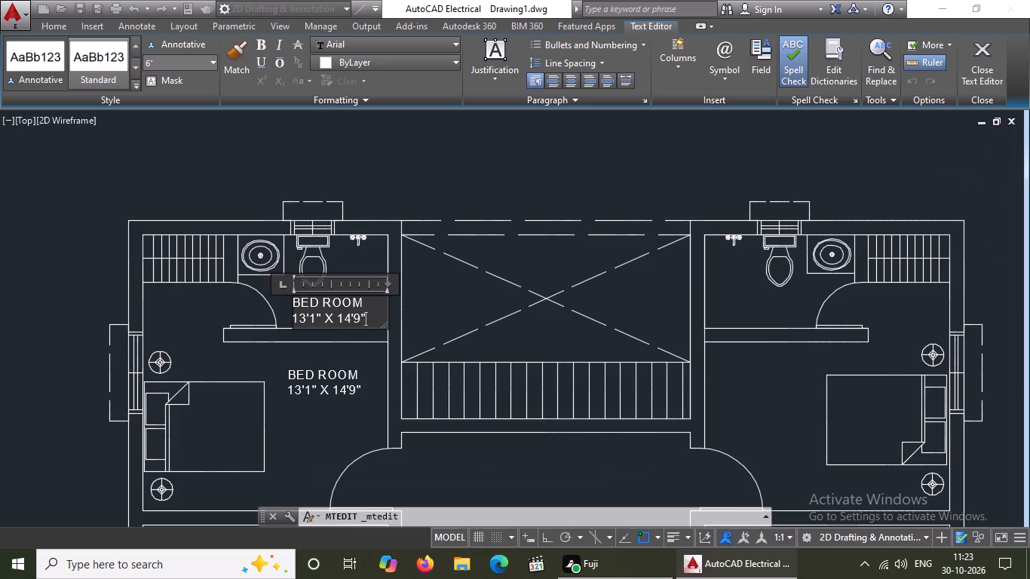
key(BackSpace)
key(BackSpace)
key(BackSpace)
key(BackSpace)
key(BackSpace)
key(BackSpace)
key(BackSpace)
key(BackSpace)
key(BackSpace)
key(BackSpace)
key(BackSpace)
key(BackSpace)
key(BackSpace)
key(BackSpace)
key(BackSpace)
key(BackSpace)
key(BackSpace)
key(BackSpace)
key(BackSpace)
key(BackSpace)
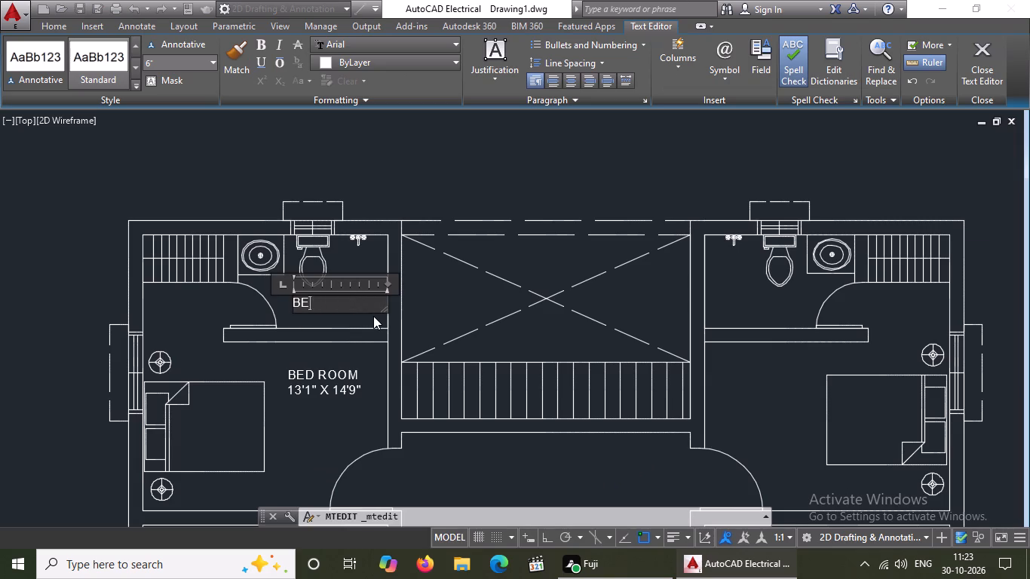
key(BackSpace)
key(BackSpace)
key(BackSpace)
text(TOILET)
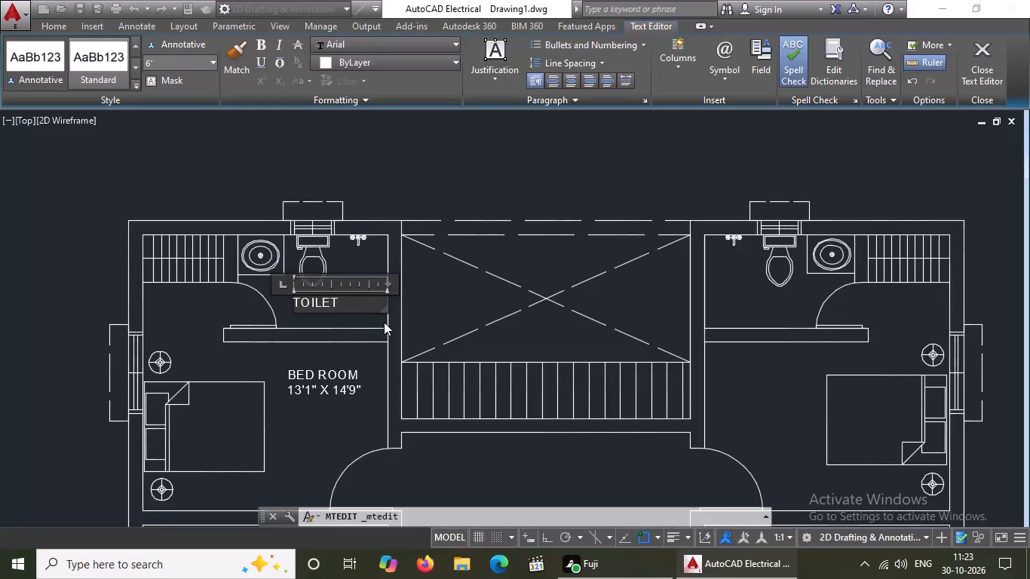
key(Return)
key(Escape)
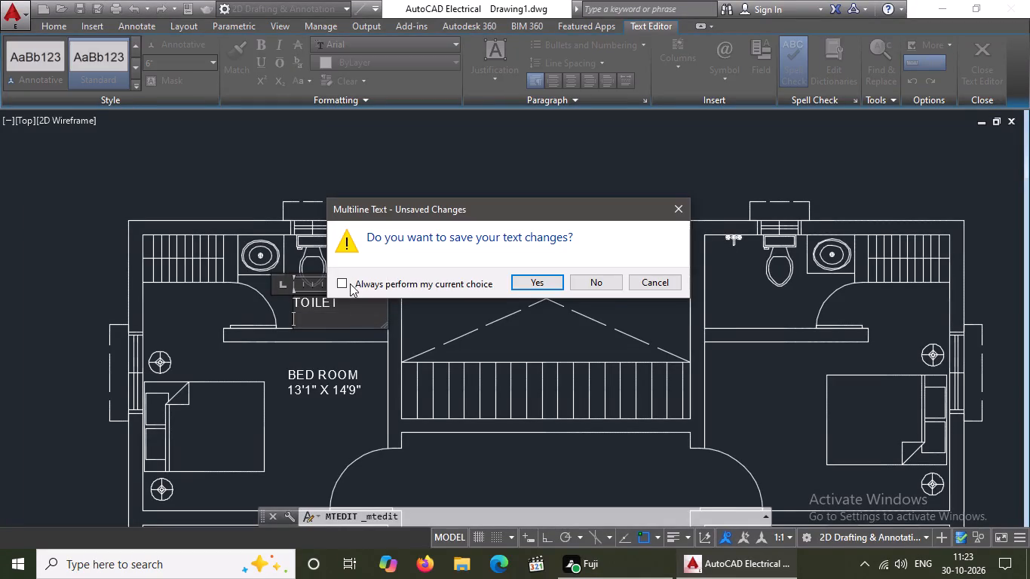
click(538, 283)
Reposition the TOILET label slightly so it sits between the WC fixture and the wall below it.
click(300, 305)
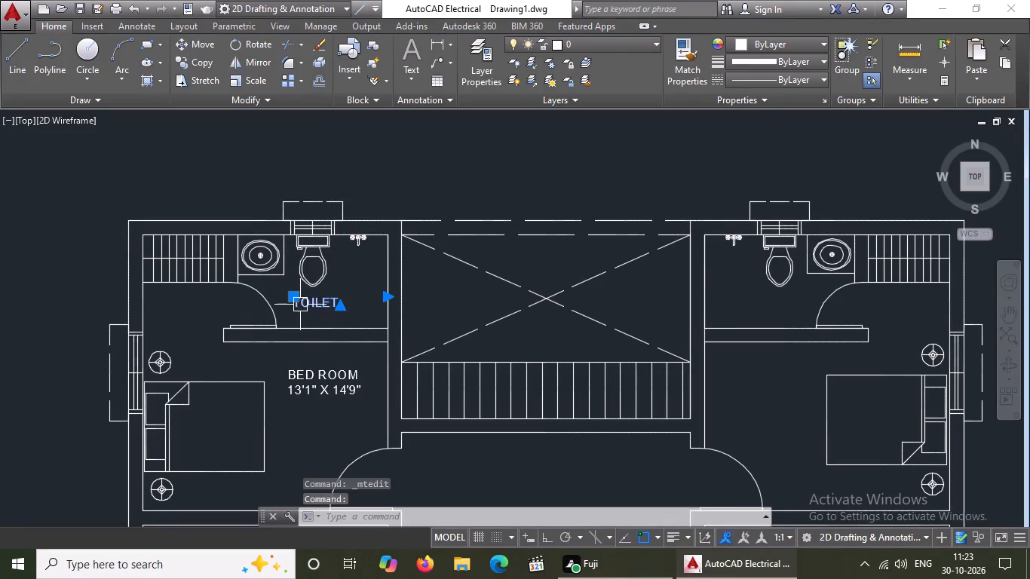
click(293, 293)
click(311, 303)
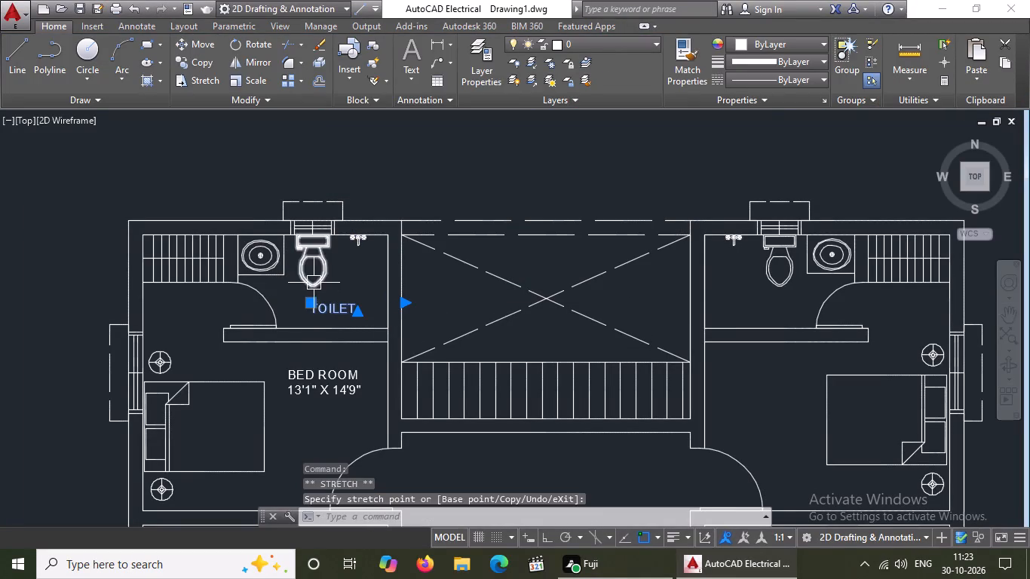
scroll(314, 283, down, 2)
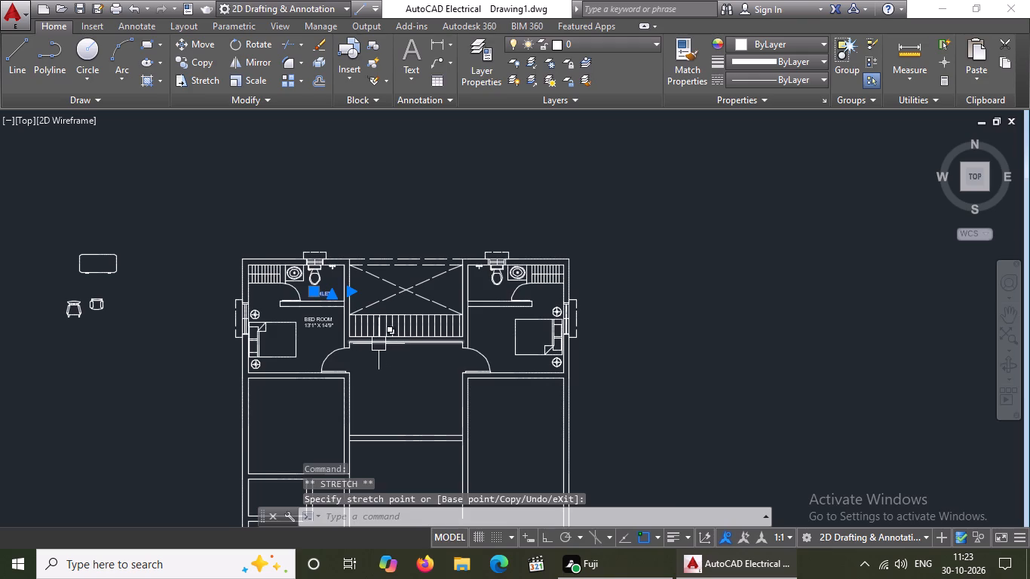
key(Escape)
scroll(382, 310, up, 1)
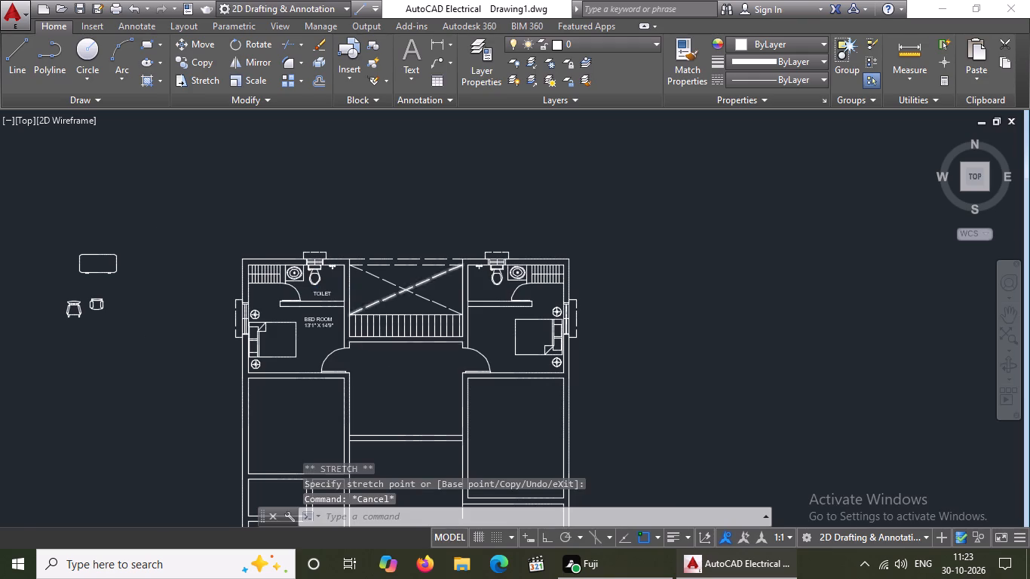
scroll(382, 309, up, 1)
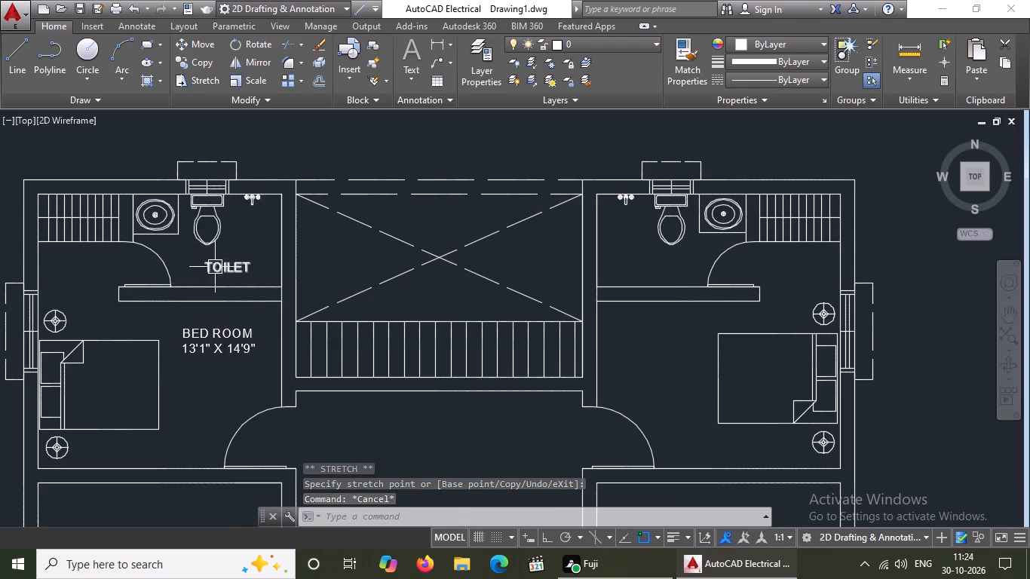
click(215, 267)
click(204, 261)
click(194, 265)
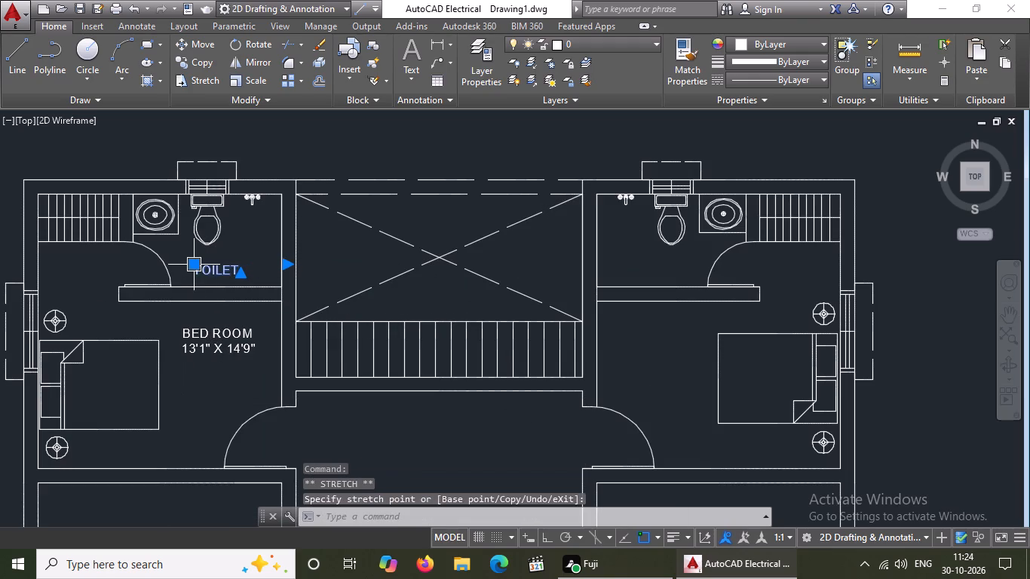
key(Escape)
Copy the upper-left bedroom's BED ROOM label into the crossed central opening above the stairs.
click(217, 348)
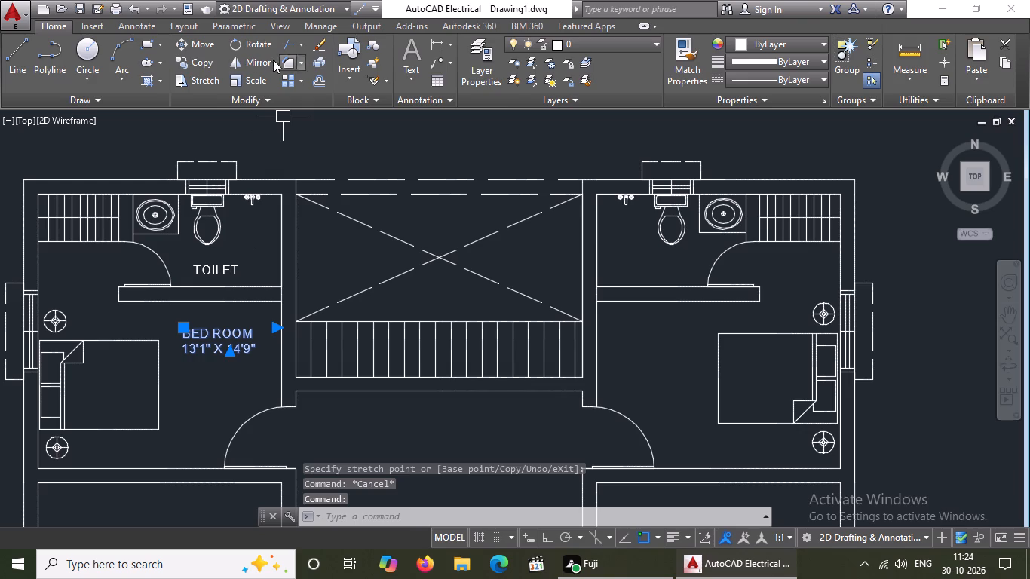
click(192, 60)
drag(213, 337, 225, 335)
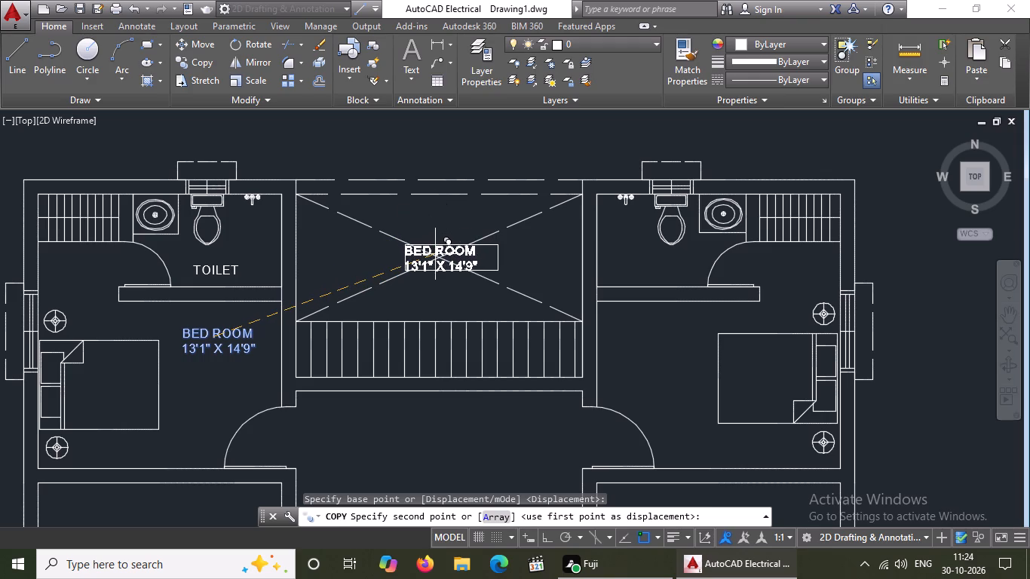
click(434, 249)
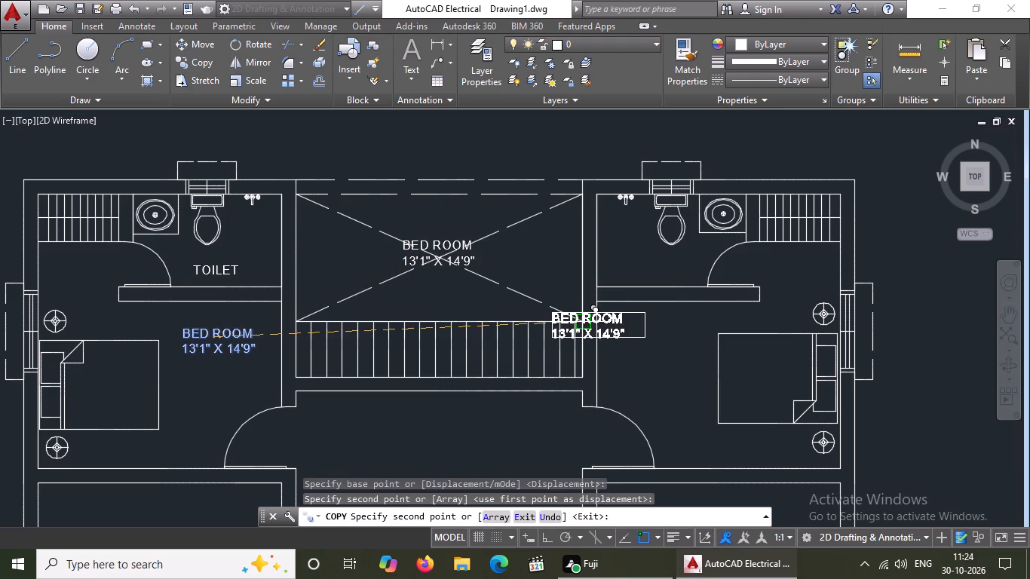
key(Escape)
Move the copied label up within the central opening, above the intersection of the dashed diagonals.
click(431, 248)
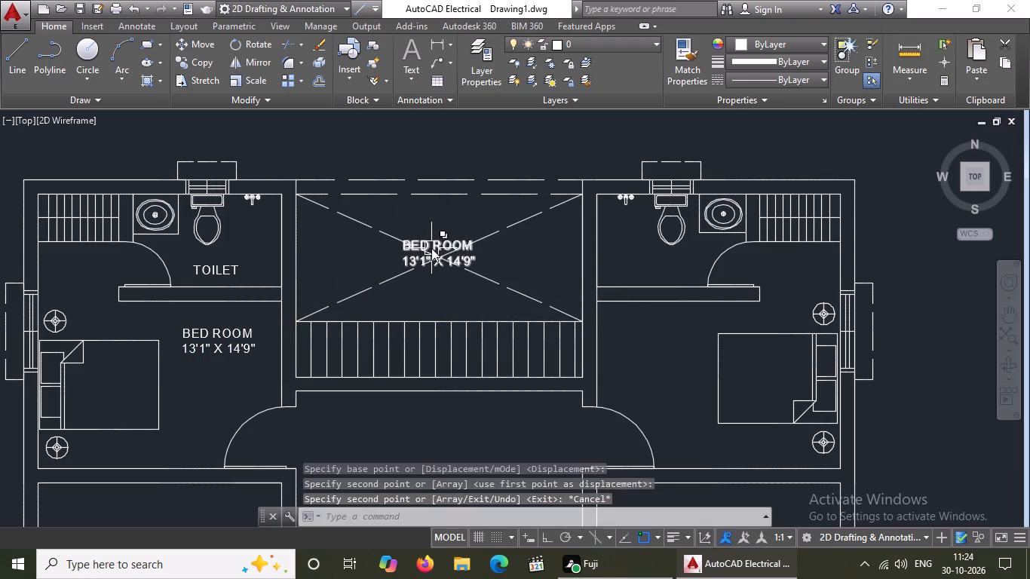
click(405, 243)
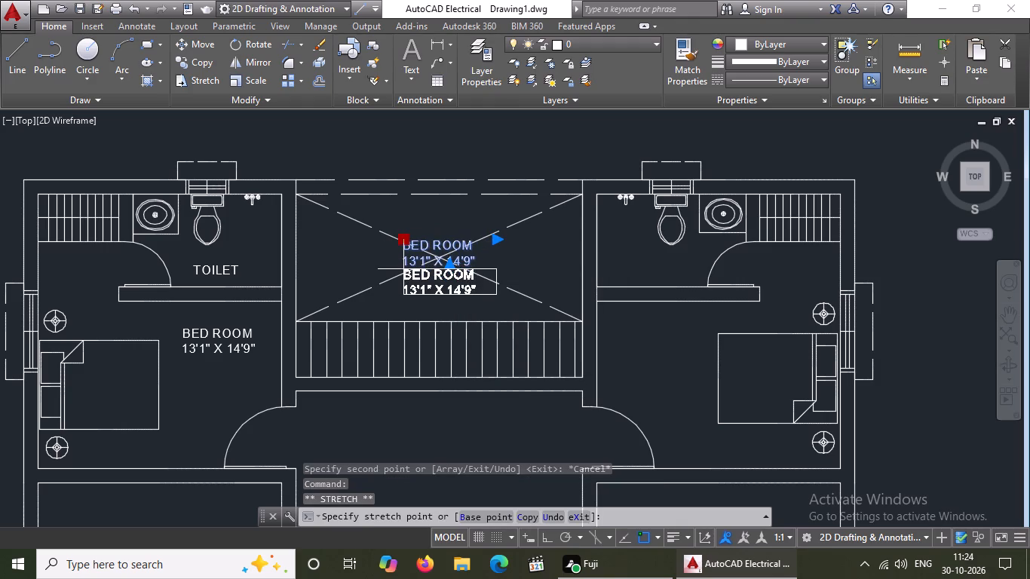
click(407, 215)
key(Escape)
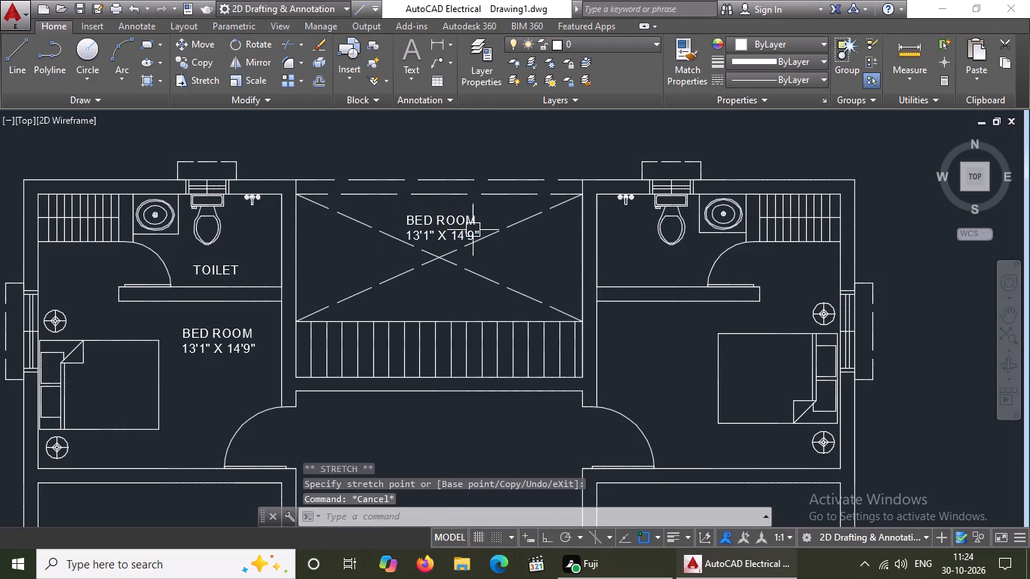
Replace the whole text of the central opening's copied label with the name BACK YARD.
double_click(474, 230)
click(483, 234)
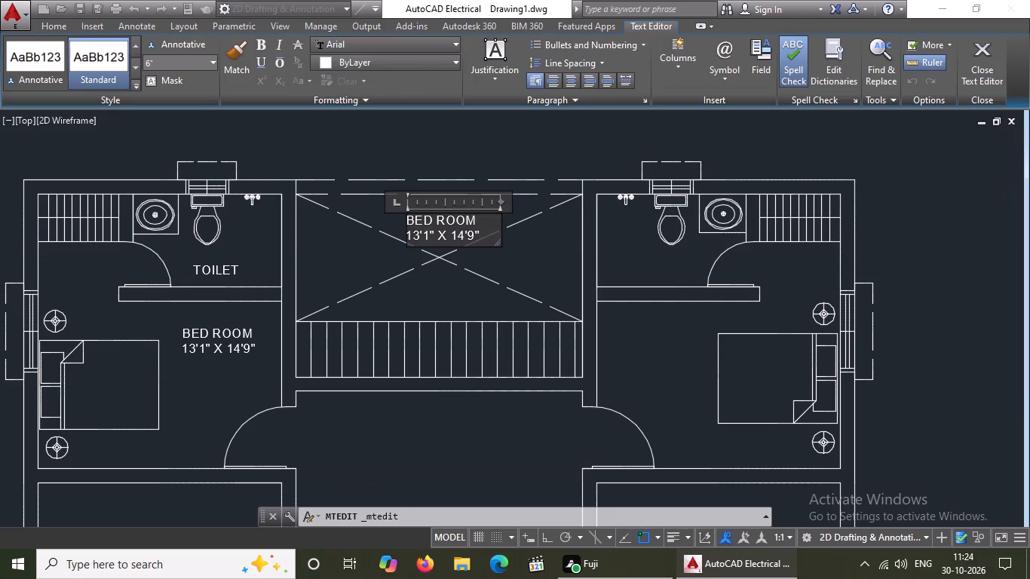
key(BackSpace)
key(BackSpace)
key(BackSpace)
key(BackSpace)
key(BackSpace)
key(BackSpace)
key(BackSpace)
key(BackSpace)
key(BackSpace)
key(BackSpace)
key(BackSpace)
key(BackSpace)
key(BackSpace)
key(BackSpace)
key(BackSpace)
key(BackSpace)
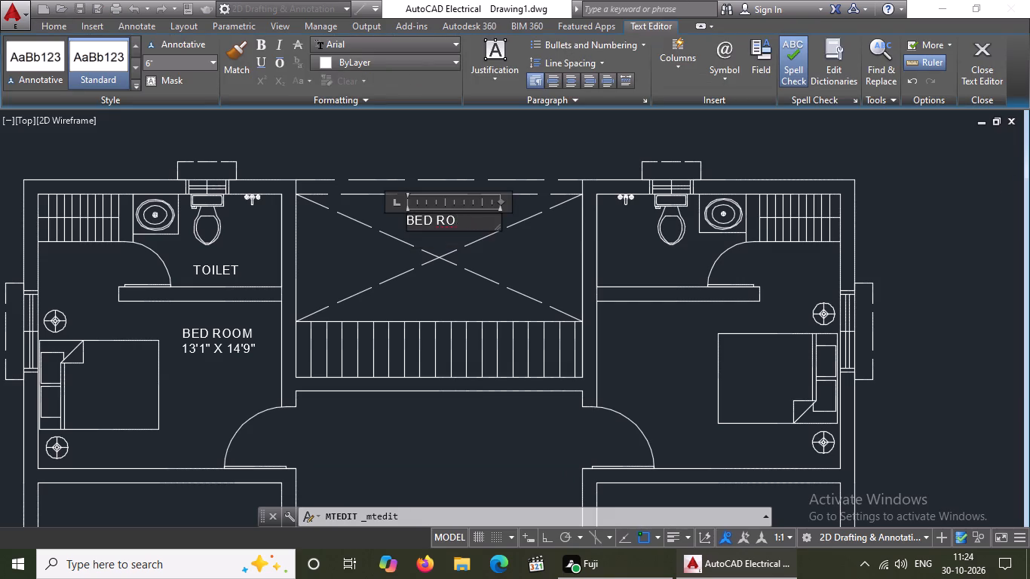
key(BackSpace)
key(BackSpace)
key(BackSpace)
key(BackSpace)
key(BackSpace)
key(BackSpace)
key(BackSpace)
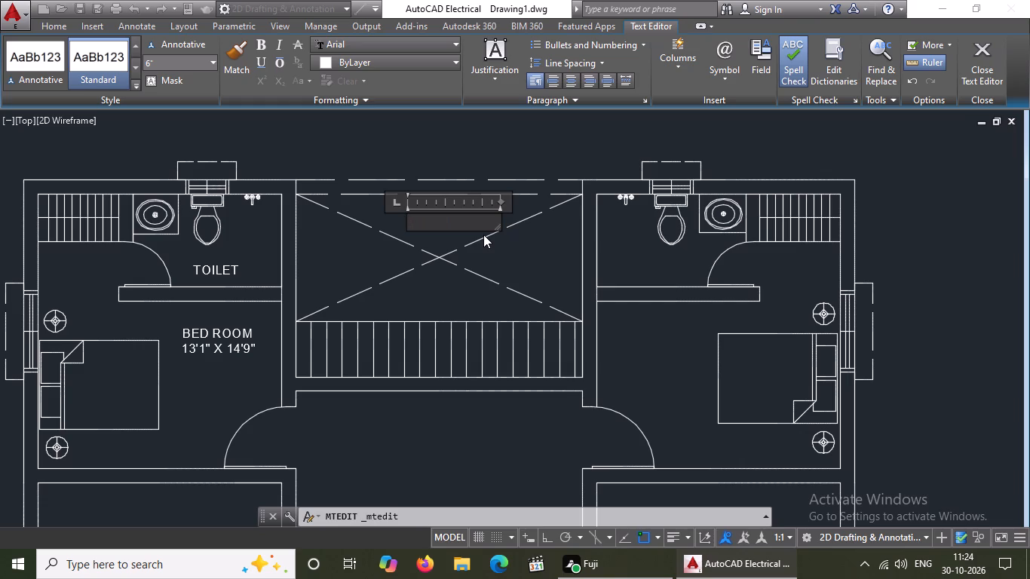
text(BACK)
key(space)
text(TARD)
key(BackSpace)
key(BackSpace)
key(BackSpace)
key(BackSpace)
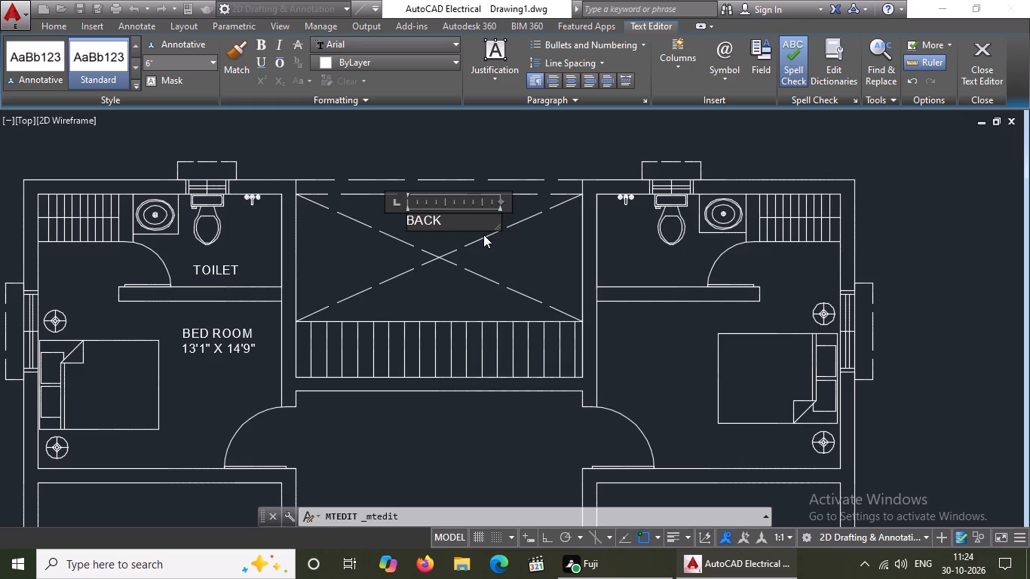
text(YARD)
Add the size 15'5" X 9'10" as the BACK YARD label's second line and finish the text.
key(Return)
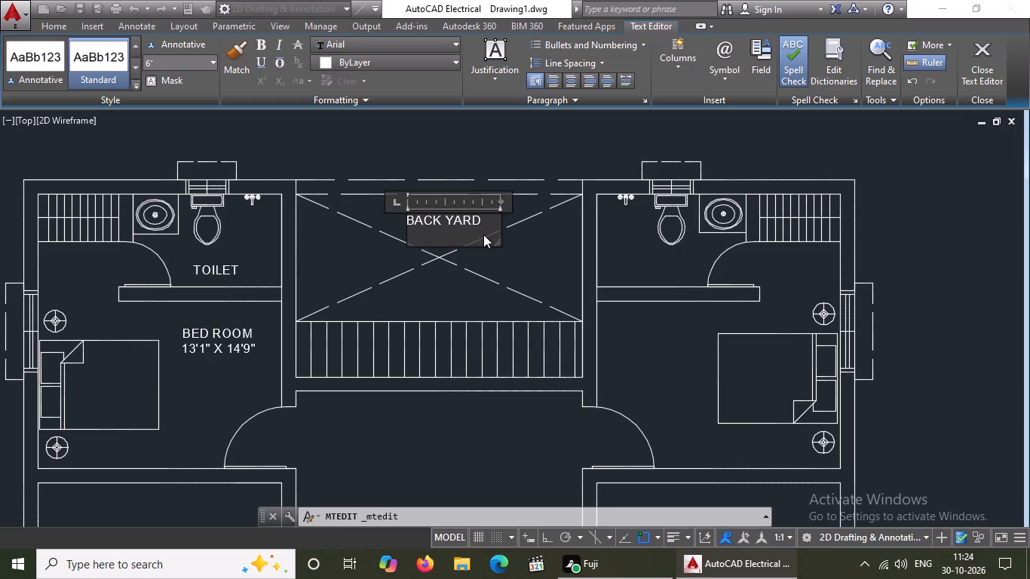
text(15'5")
key(space)
text(X)
key(space)
text(9'10)
key(shift+quotedbl)
click(523, 262)
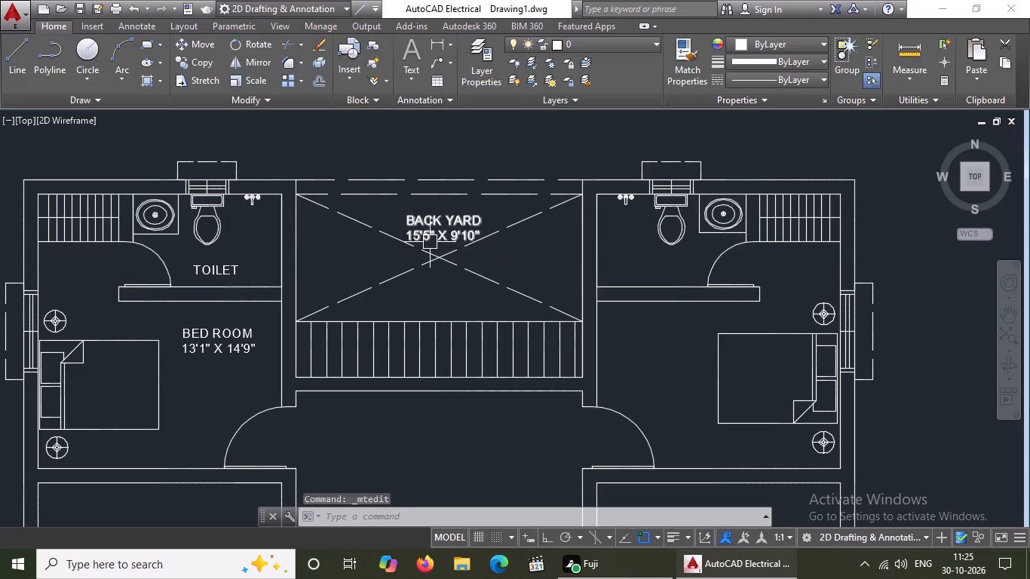
Change the linetype of the two dashed wall lines along the back yard's outer edge to Continuous.
click(489, 190)
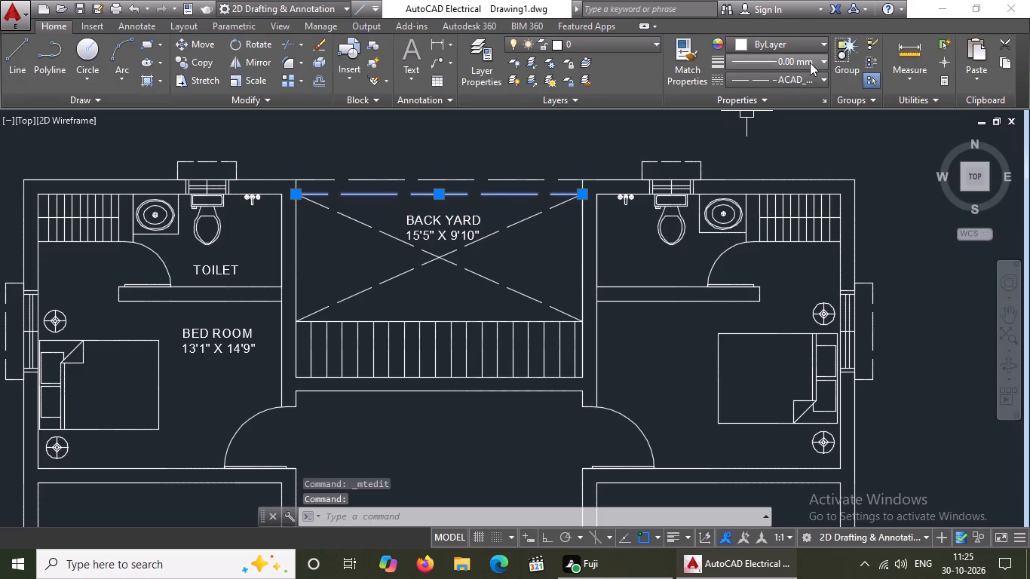
click(789, 75)
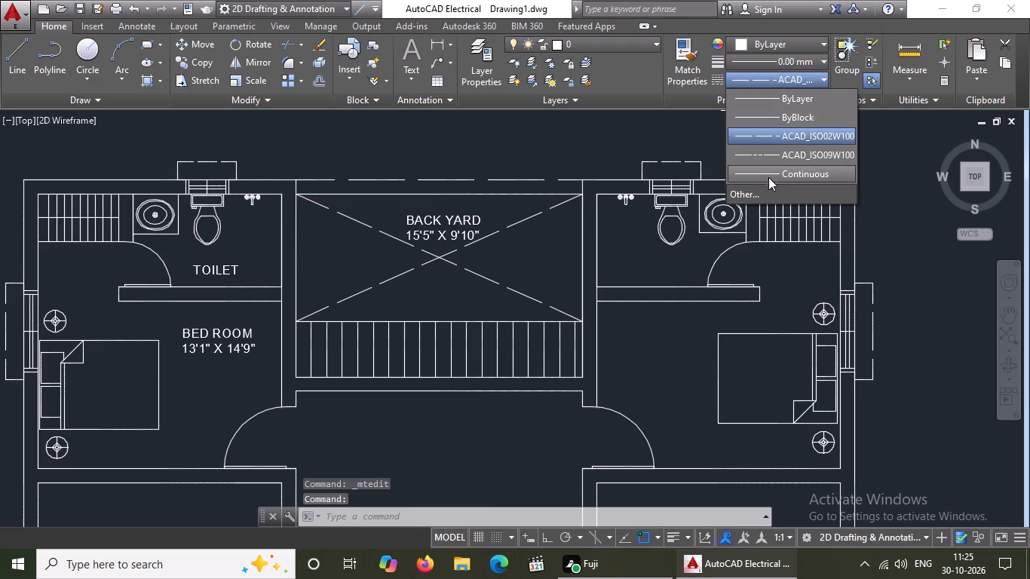
click(768, 173)
click(526, 181)
click(772, 78)
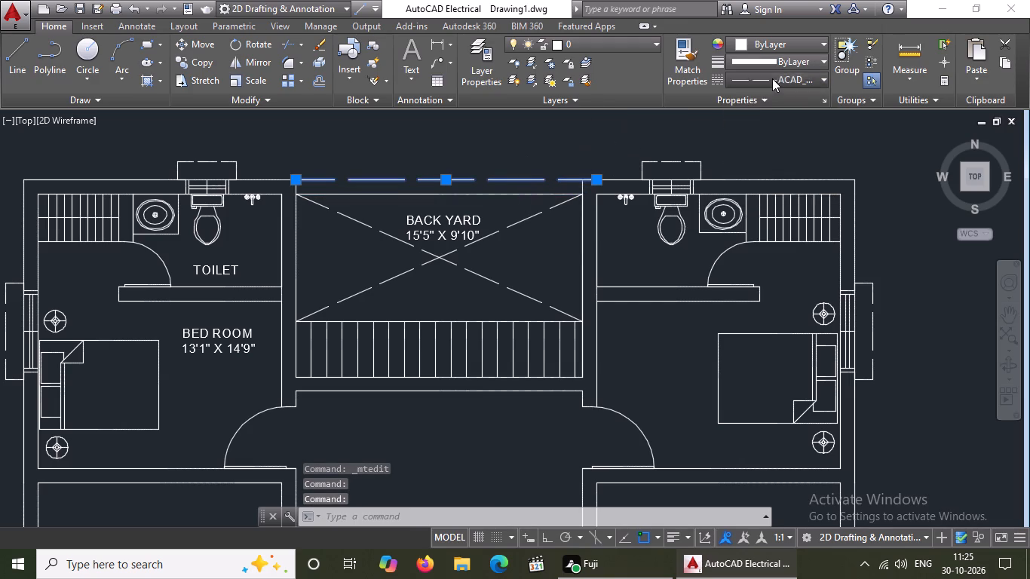
click(772, 171)
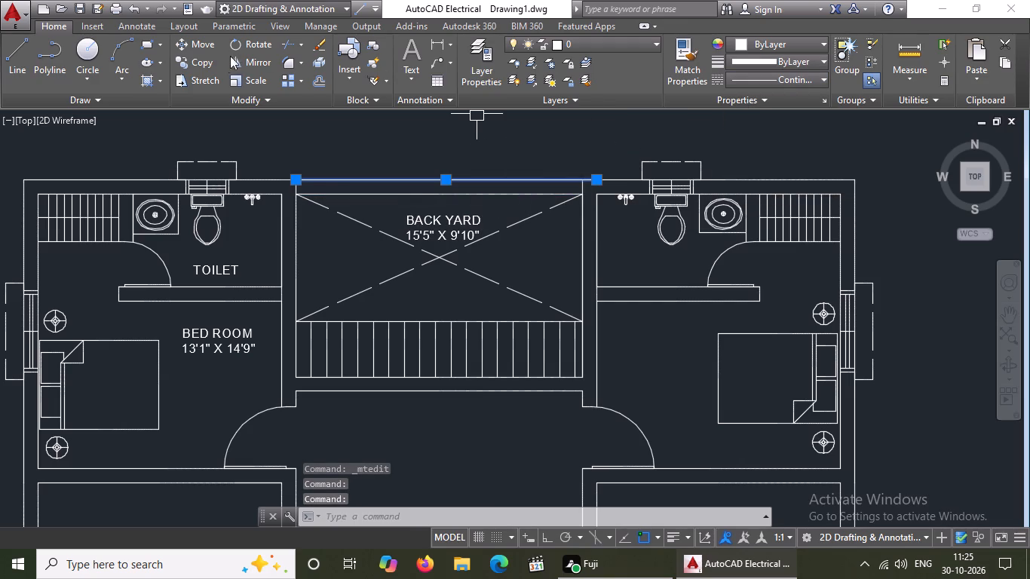
Colour the two lines along the back yard's outer edge dark grey 99,100,102.
click(795, 43)
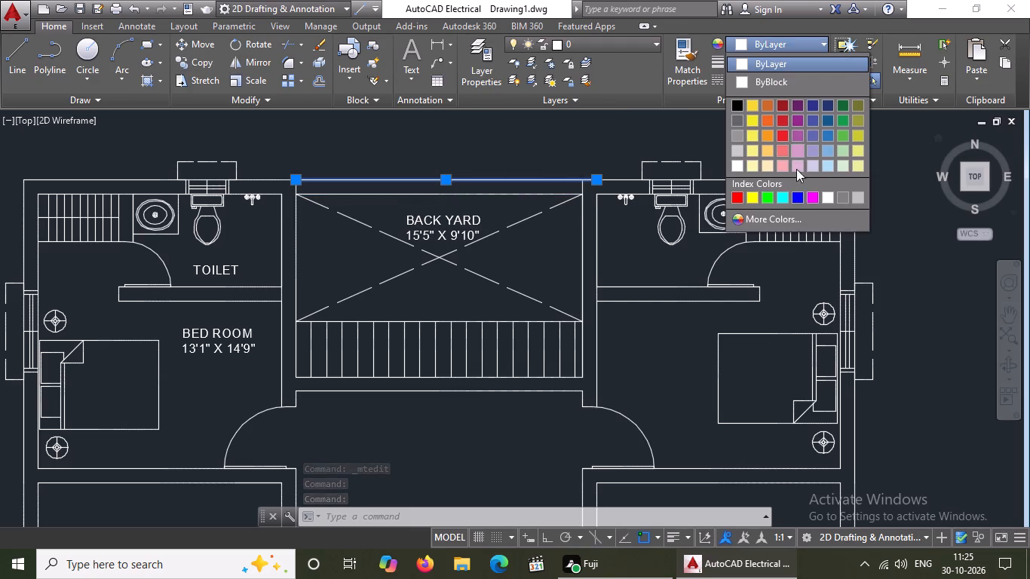
click(736, 121)
click(458, 198)
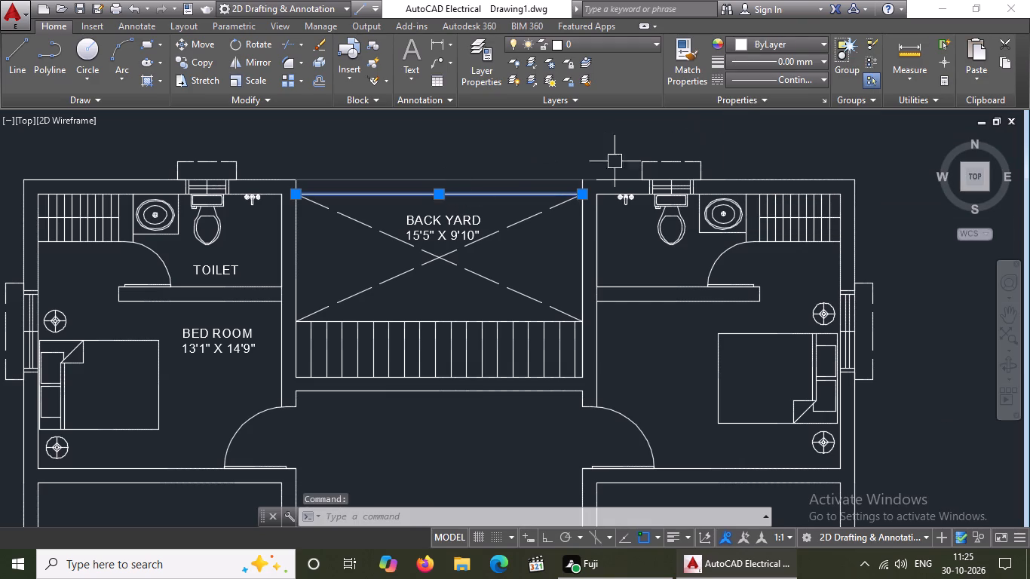
click(789, 39)
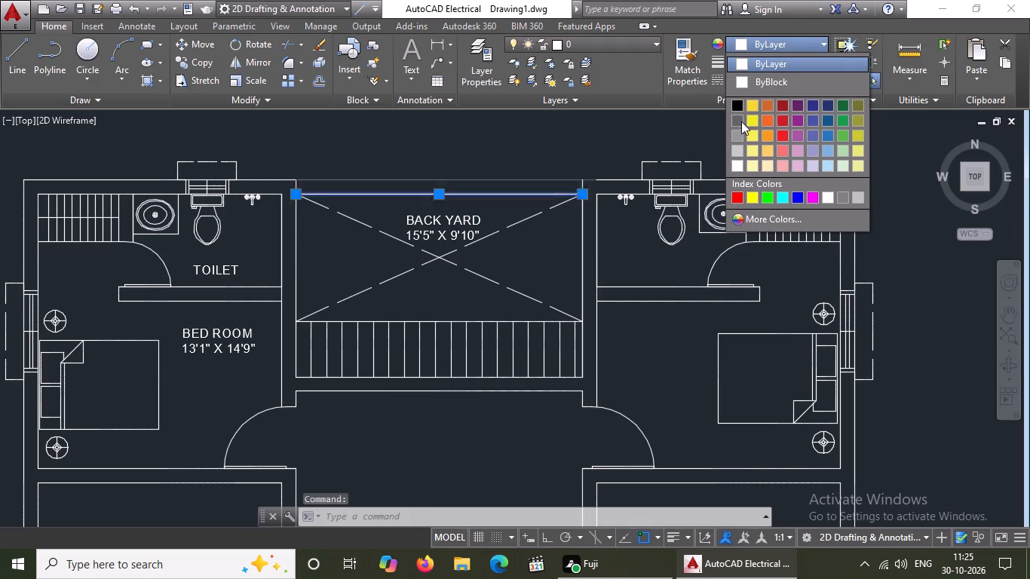
click(737, 116)
key(Escape)
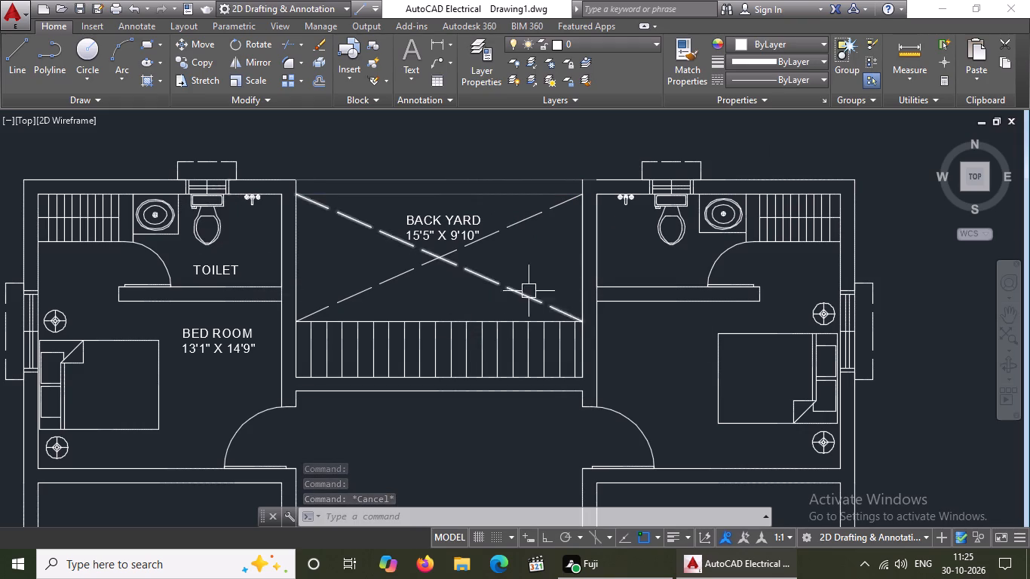
Copy the upper-left bedroom's BED ROOM label horizontally about 22'-8" into the upper-right bedroom, with Ortho on.
click(191, 342)
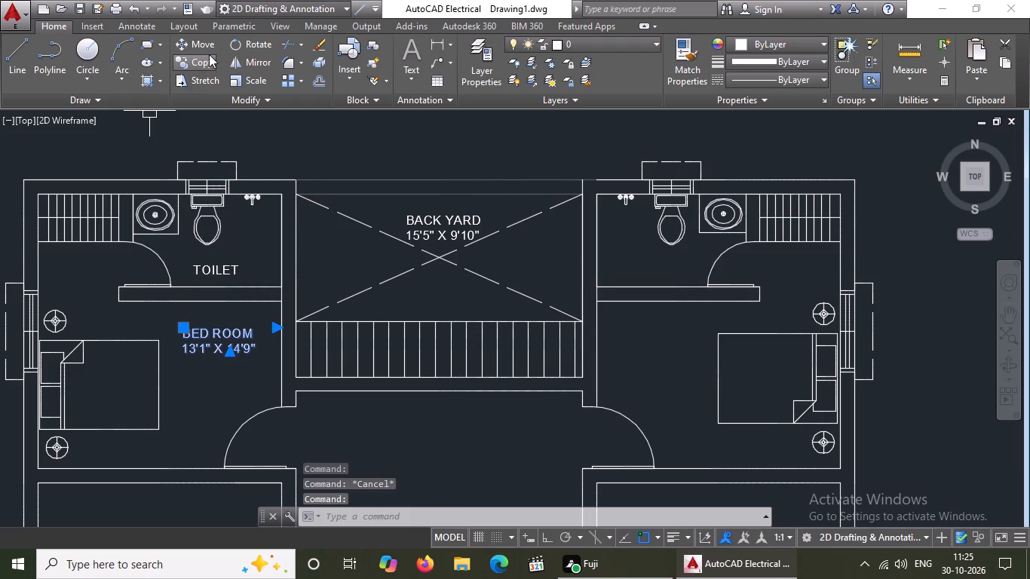
click(200, 59)
click(216, 338)
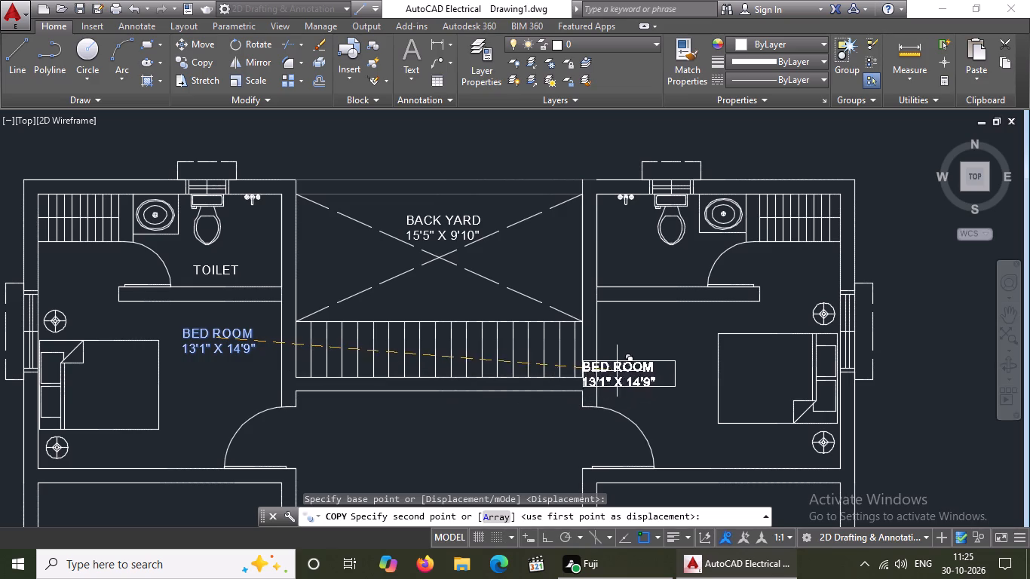
click(544, 538)
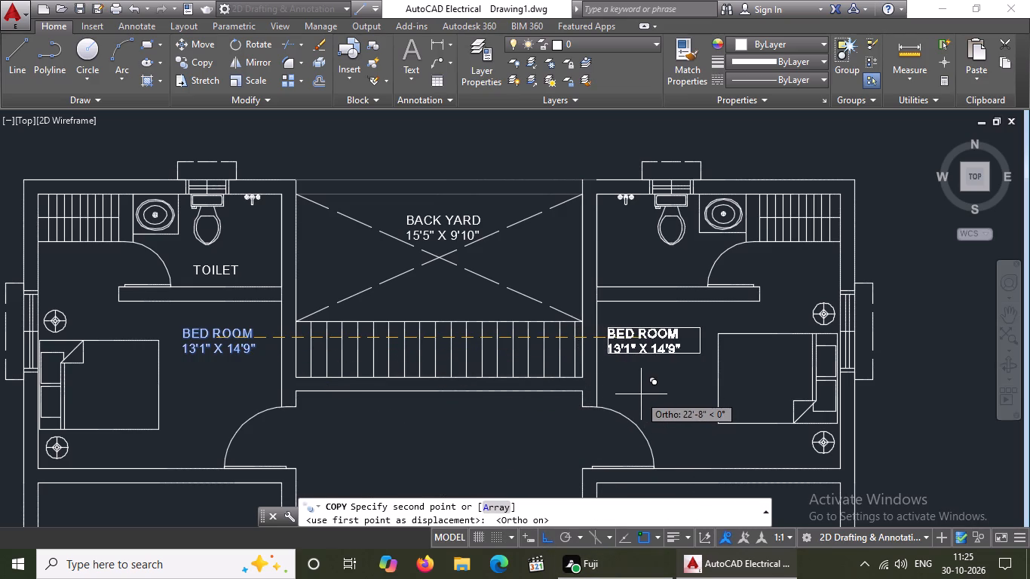
click(642, 394)
key(Escape)
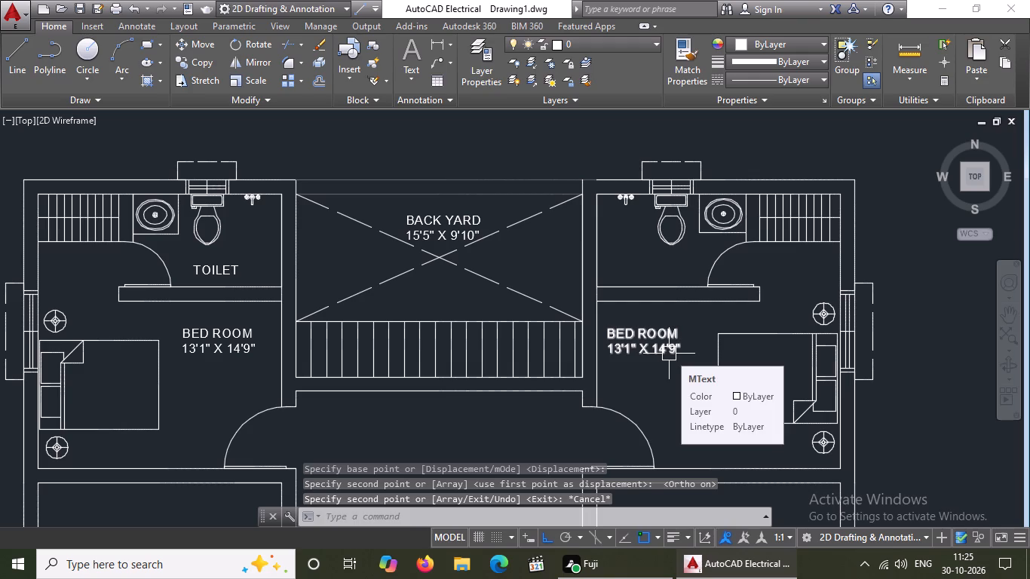
Shift the upper-right bedroom's BED ROOM label slightly to the right, away from the wall.
click(630, 345)
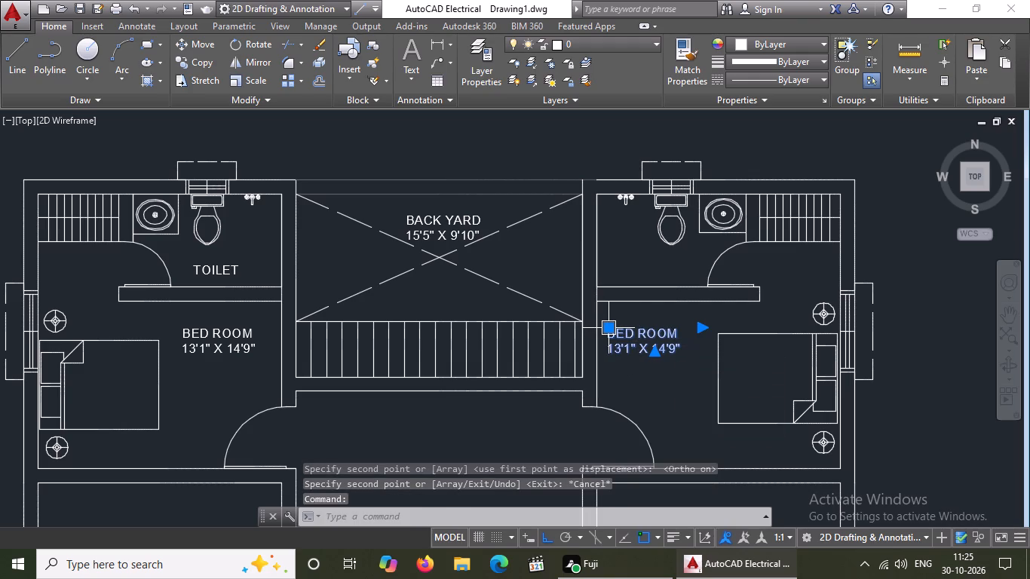
click(605, 330)
click(617, 329)
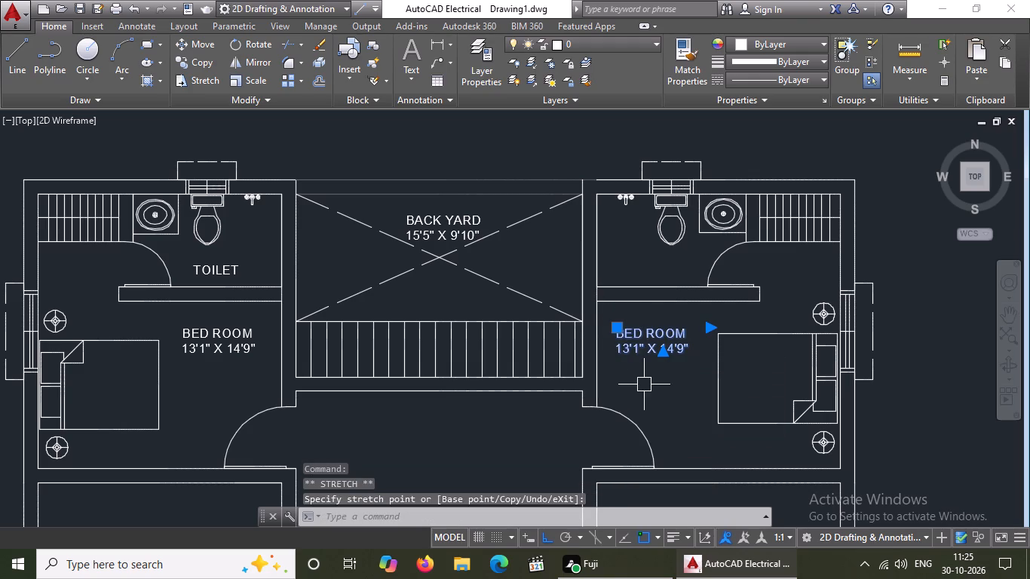
key(Escape)
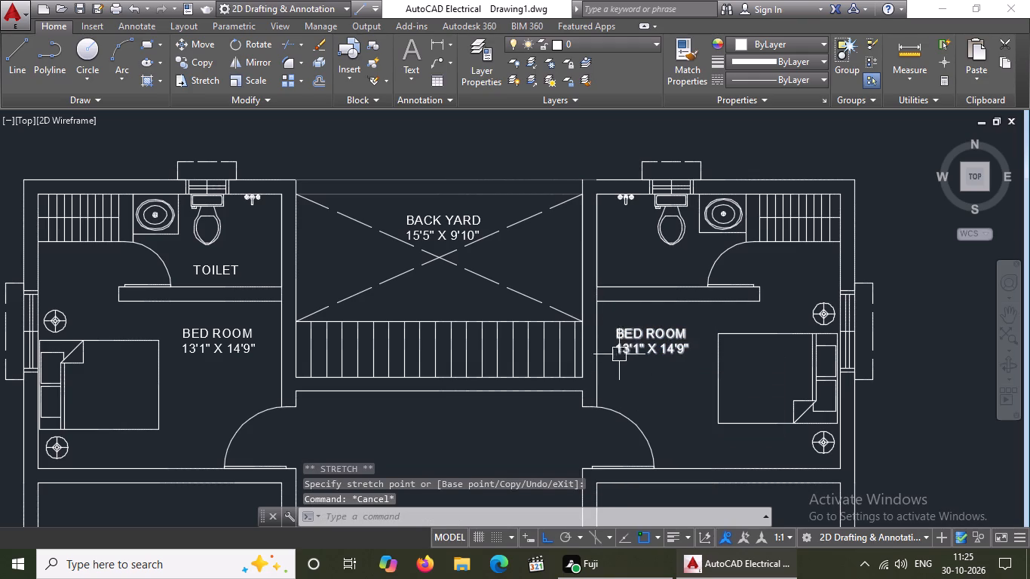
Copy the left toilet's TOILET label horizontally about 23'-10" into the right toilet.
click(222, 268)
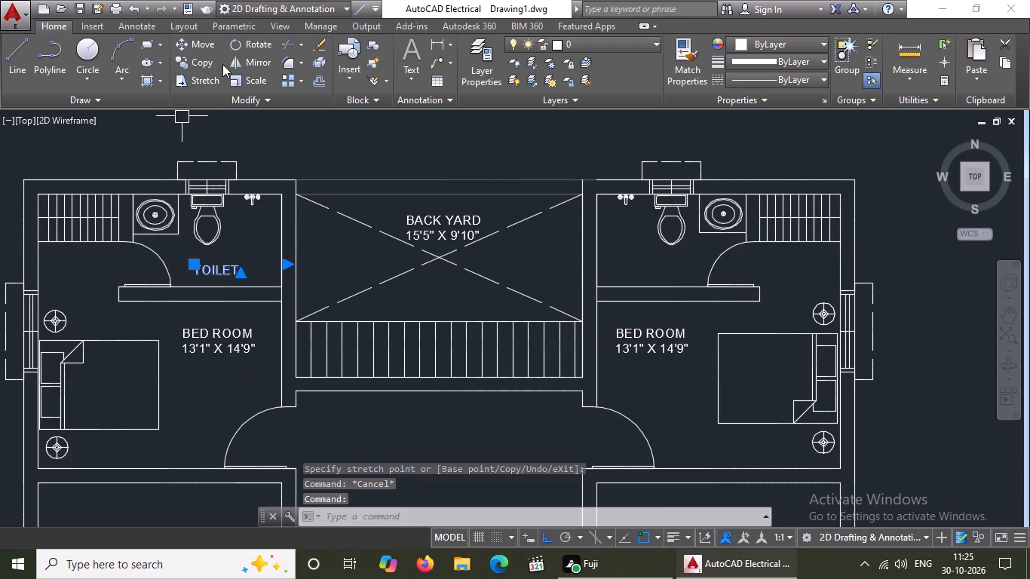
click(201, 65)
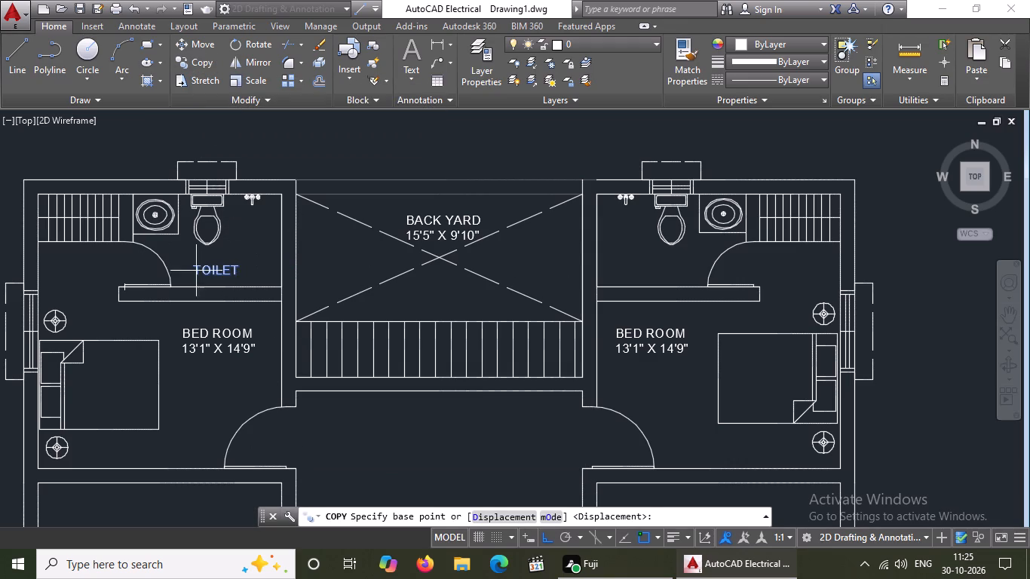
click(216, 269)
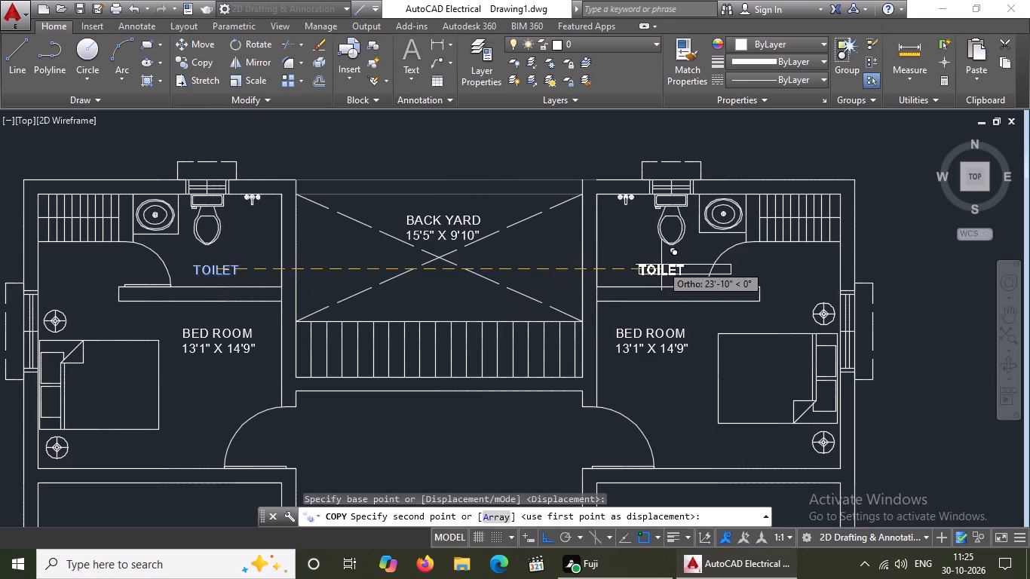
click(662, 264)
key(Escape)
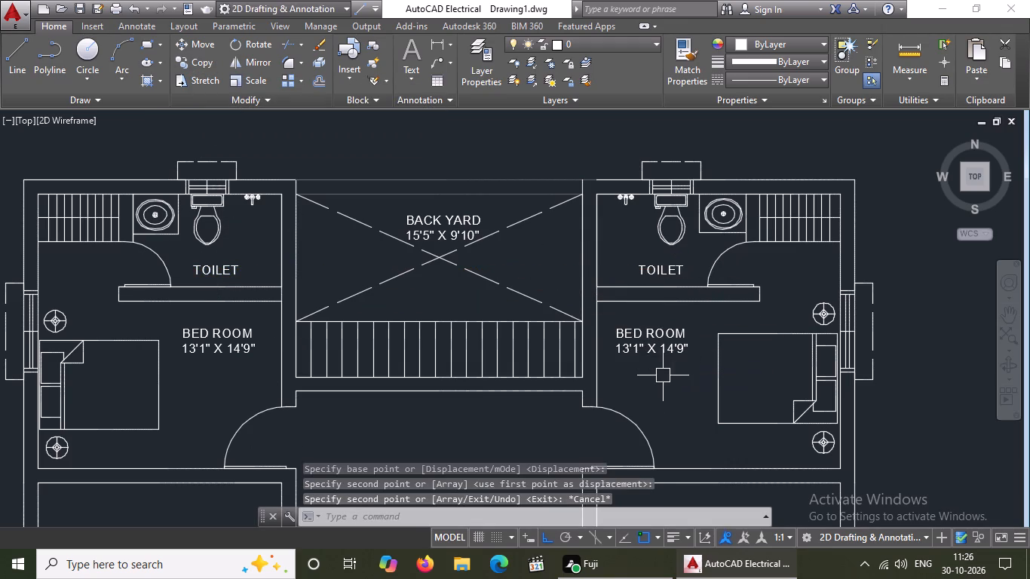
Insert the Dining Set - 36 x 72 in. block from DesignCenter into the empty space left of the floor plan.
scroll(648, 354, down, 1)
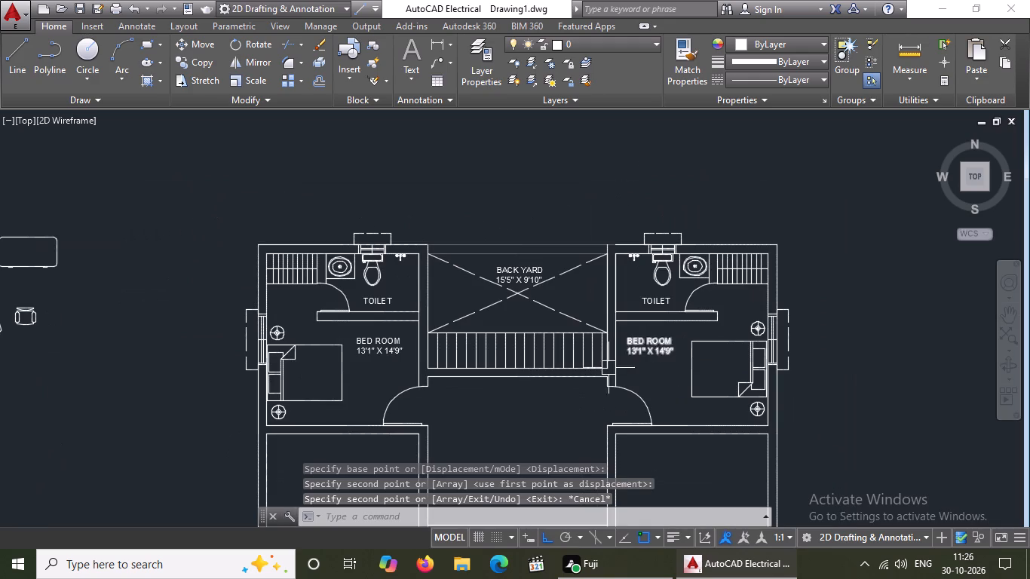
scroll(572, 355, down, 1)
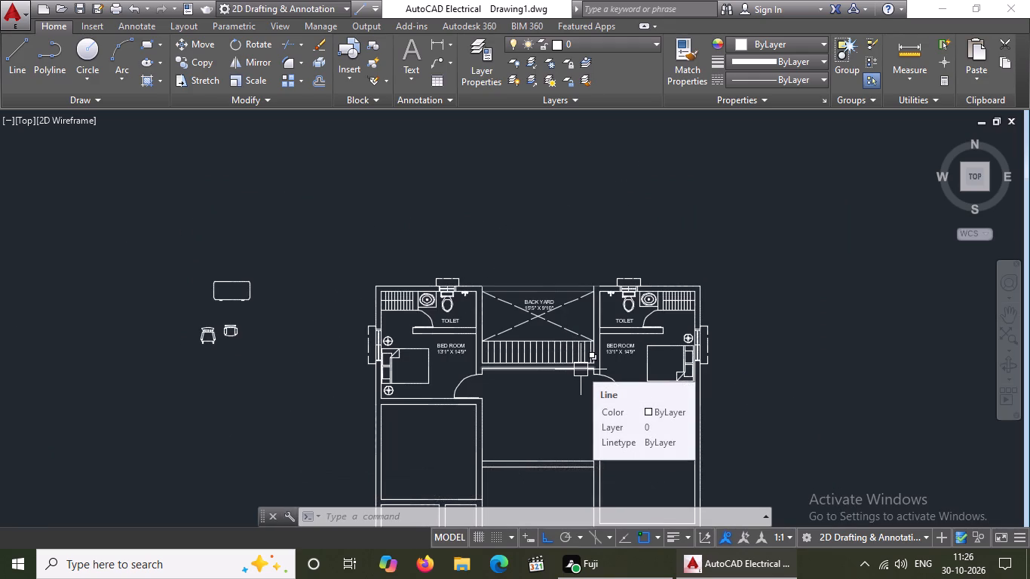
middle_drag(553, 382, 537, 280)
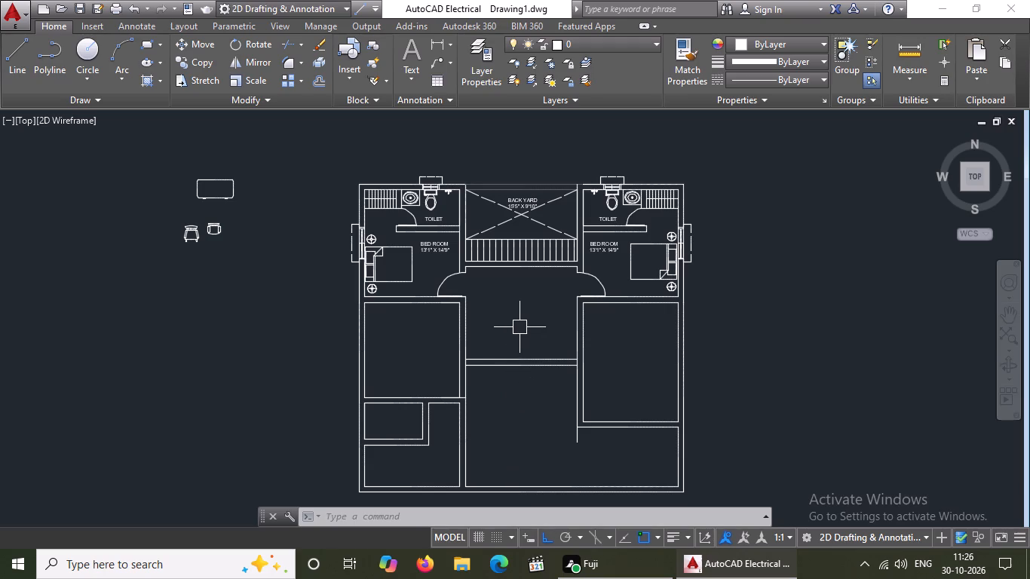
middle_drag(520, 327, 504, 369)
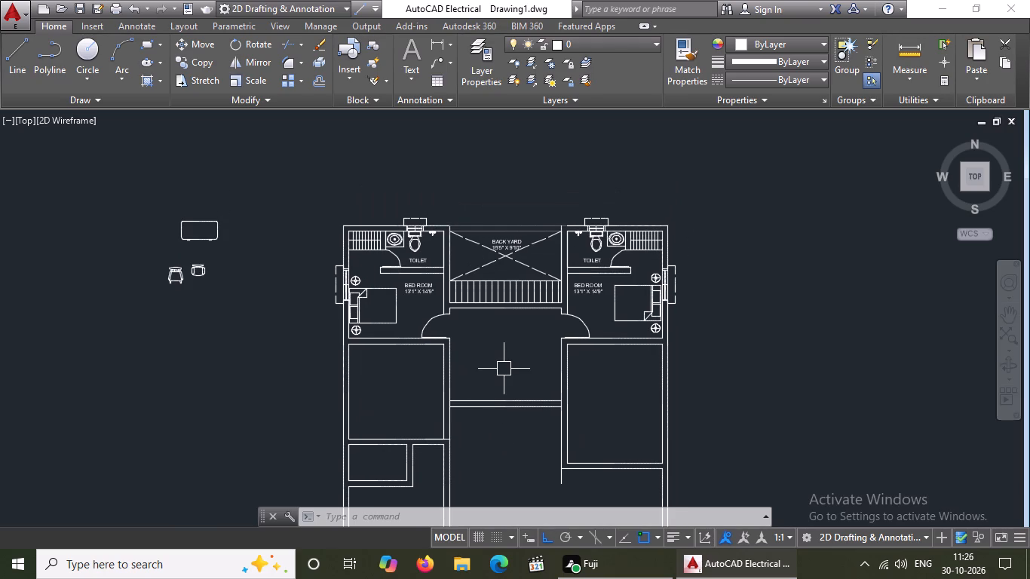
scroll(499, 379, up, 1)
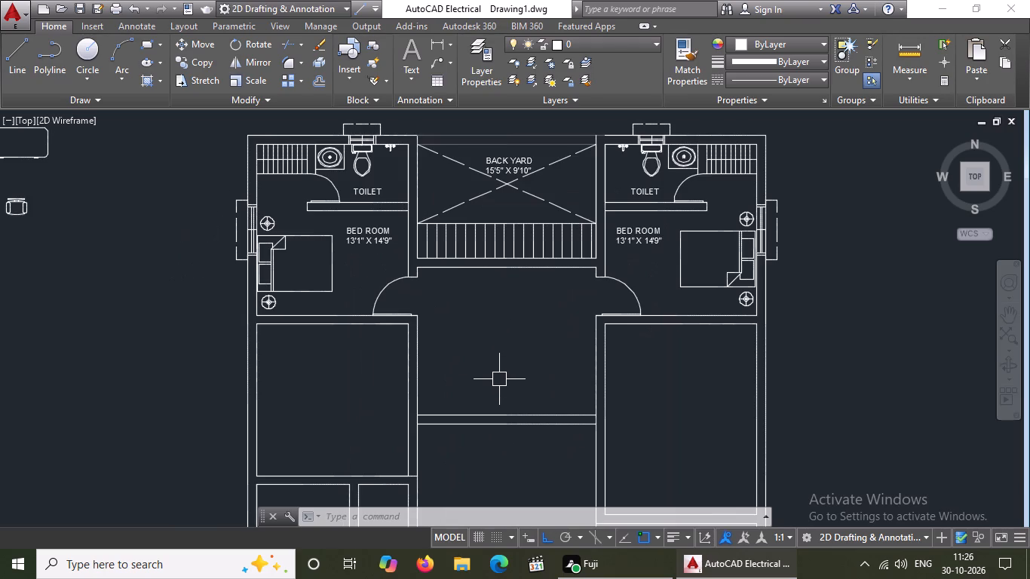
key(d)
key(c)
key(space)
key(space)
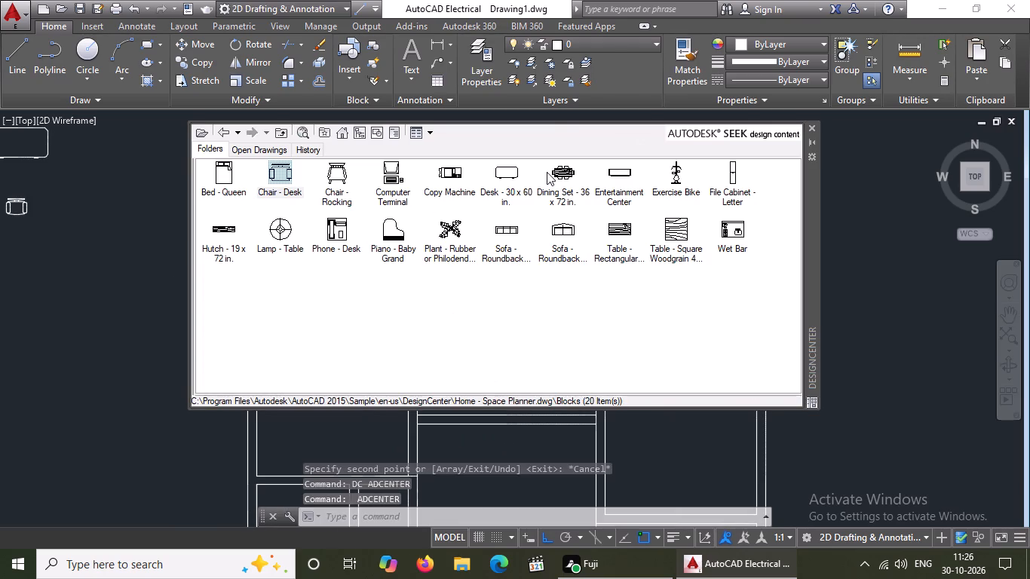
drag(563, 169, 95, 335)
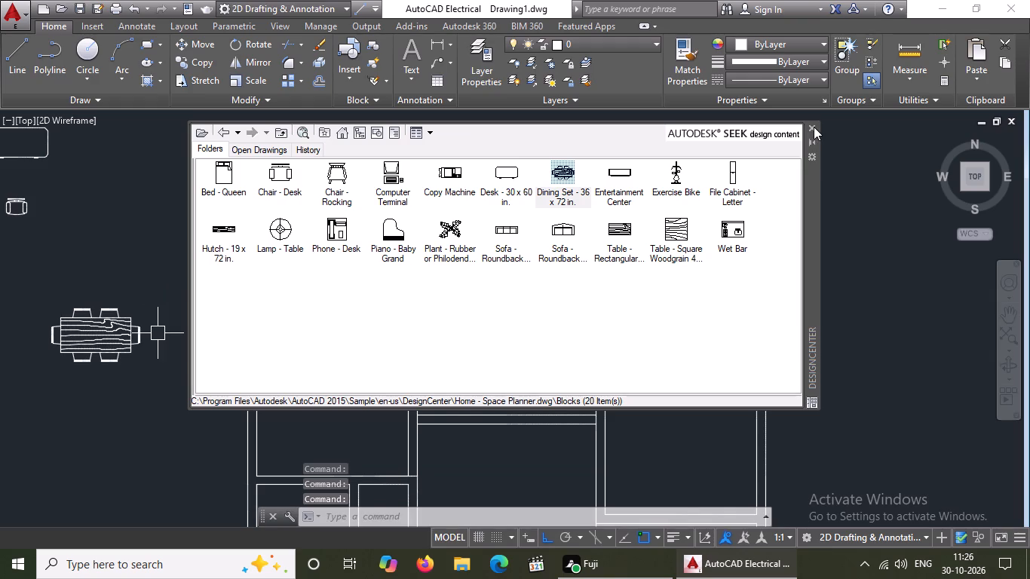
click(814, 126)
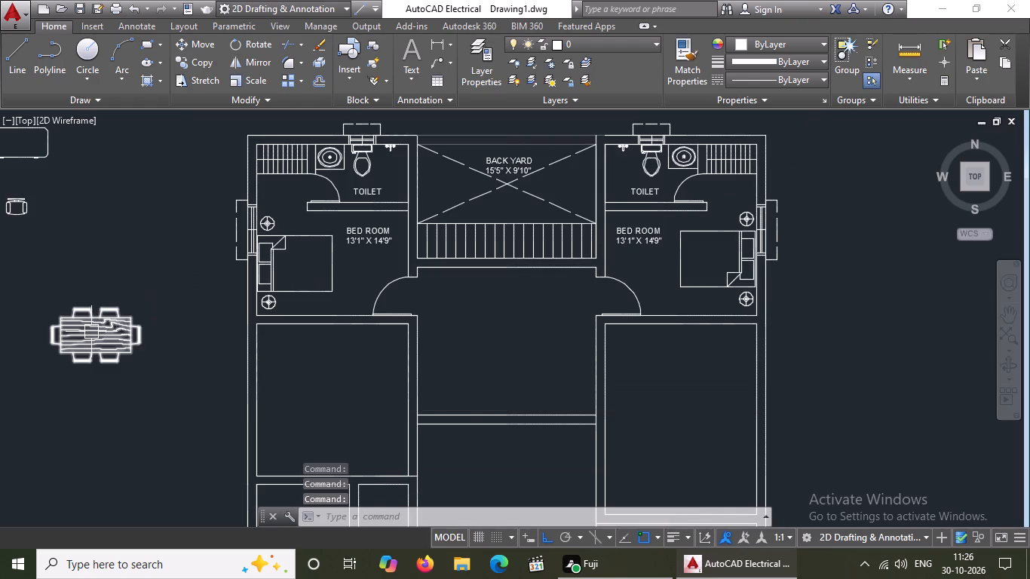
Move the dining set horizontally into the middle of the central room below the stairs.
click(89, 332)
drag(96, 335, 109, 334)
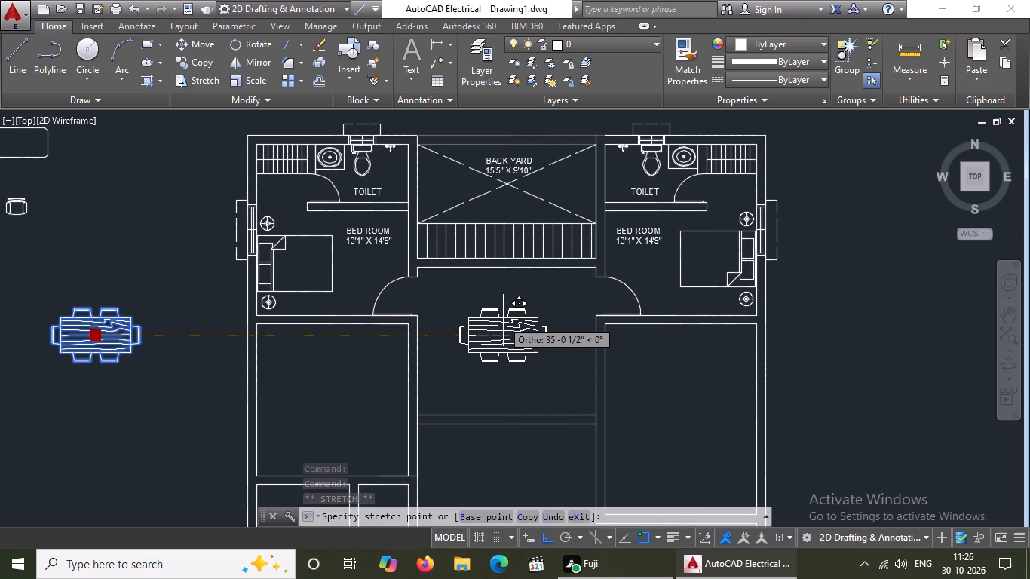
click(507, 323)
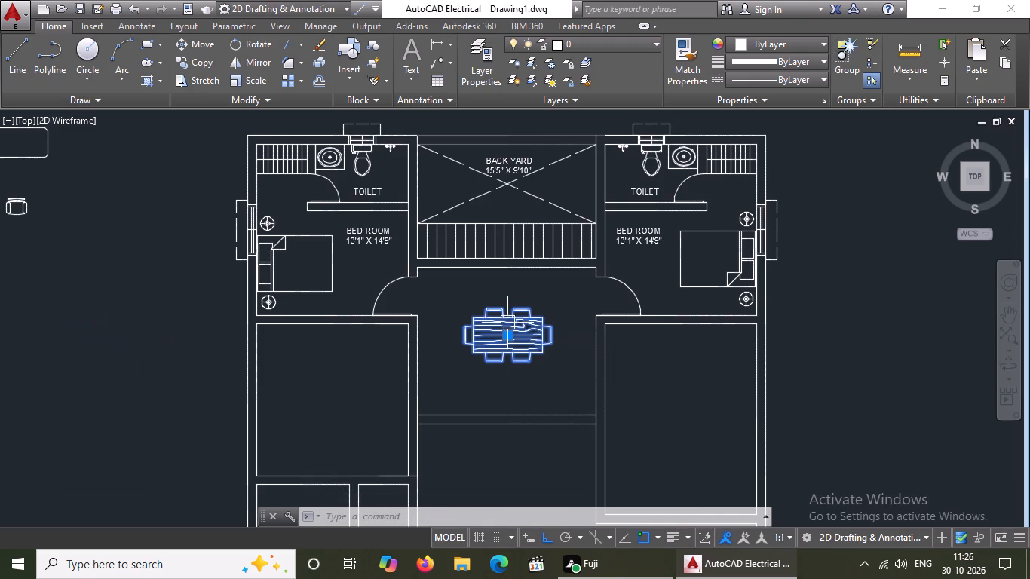
key(Escape)
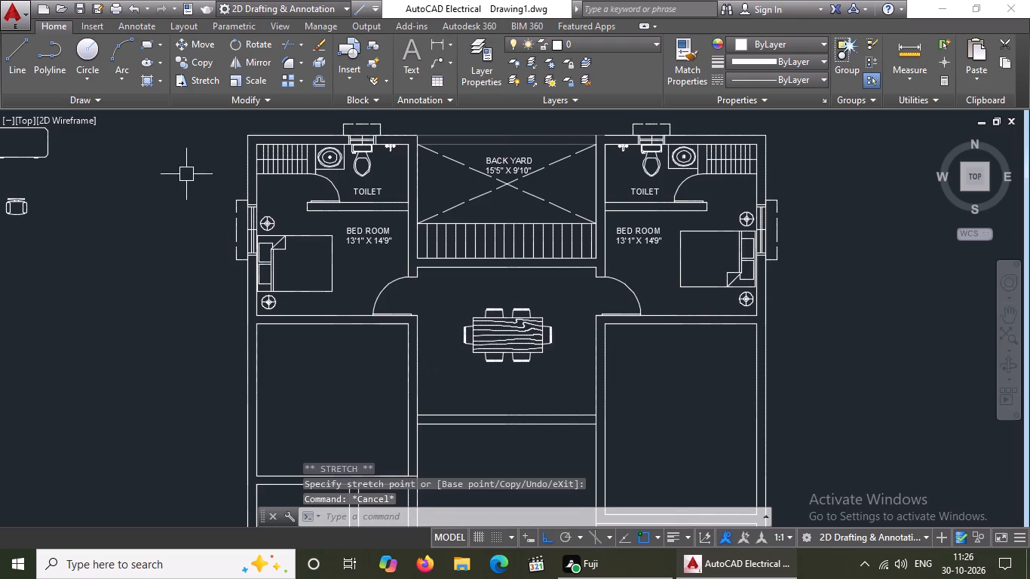
Copy the left bedroom's BED ROOM label into the central room, just above the dining set.
click(370, 245)
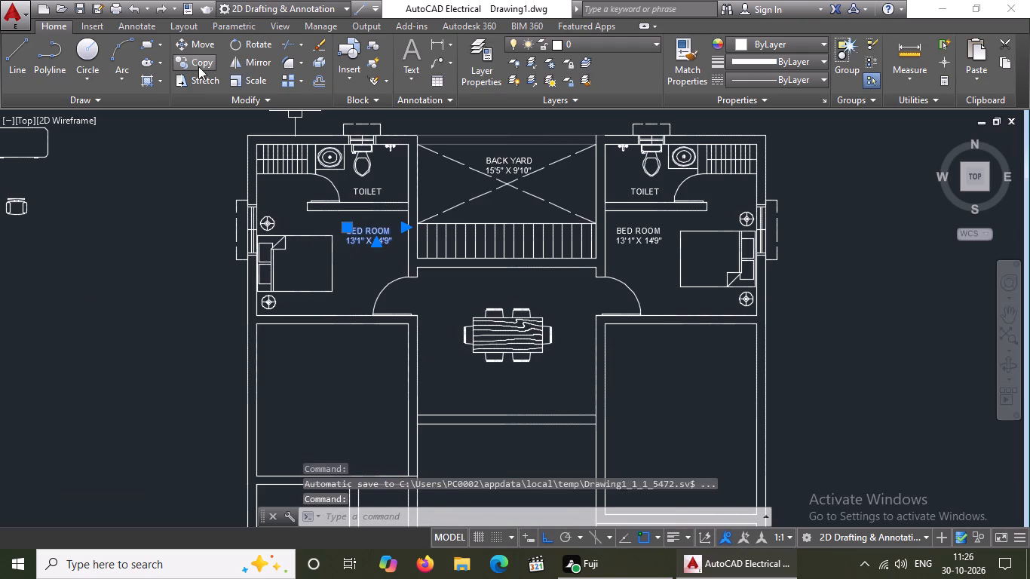
click(199, 64)
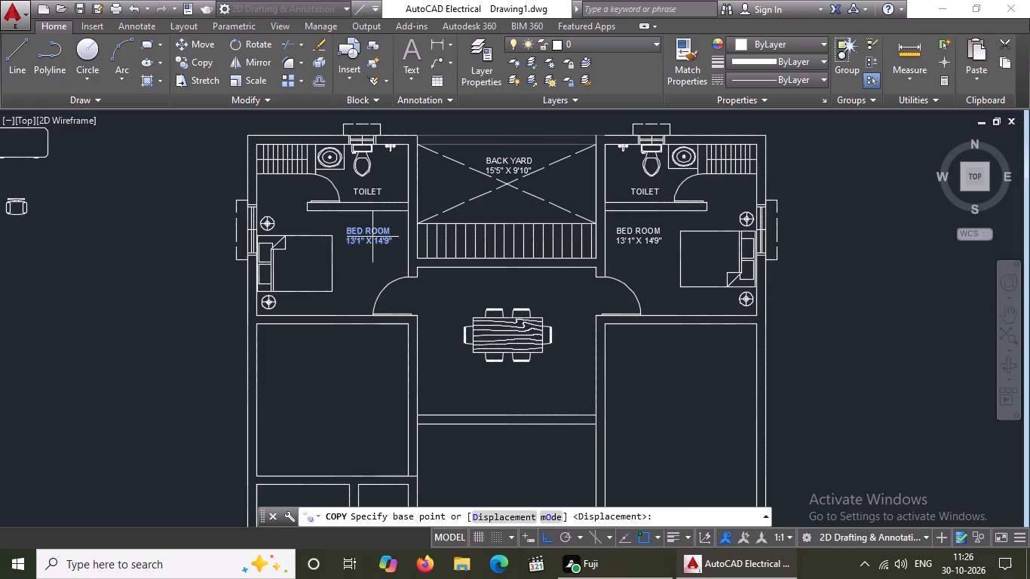
click(371, 235)
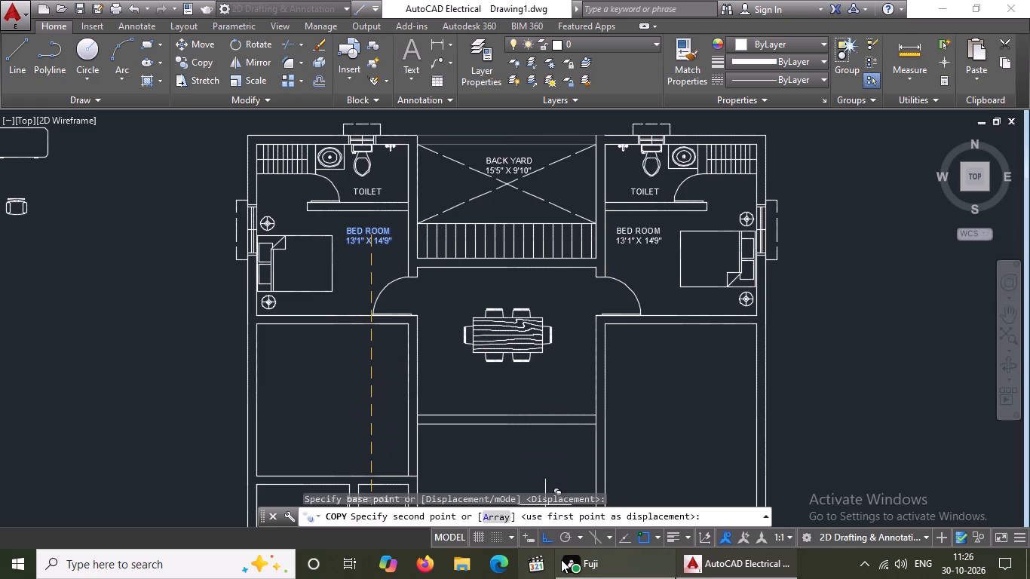
click(547, 535)
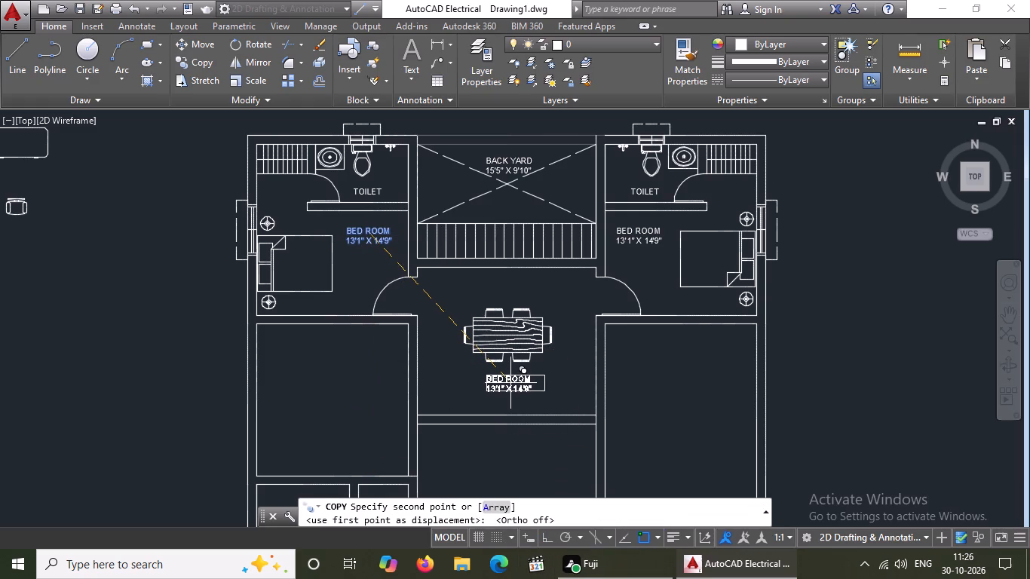
click(507, 287)
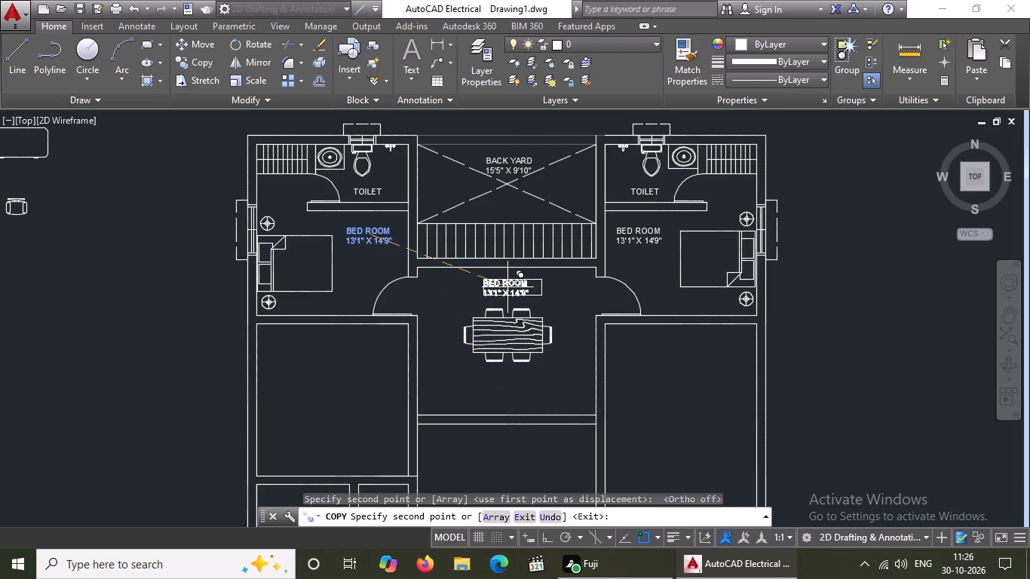
key(Escape)
Replace the copied label's text above the dining set with DINING and, on a second line, 16'5" X 19'8".
double_click(510, 291)
click(538, 289)
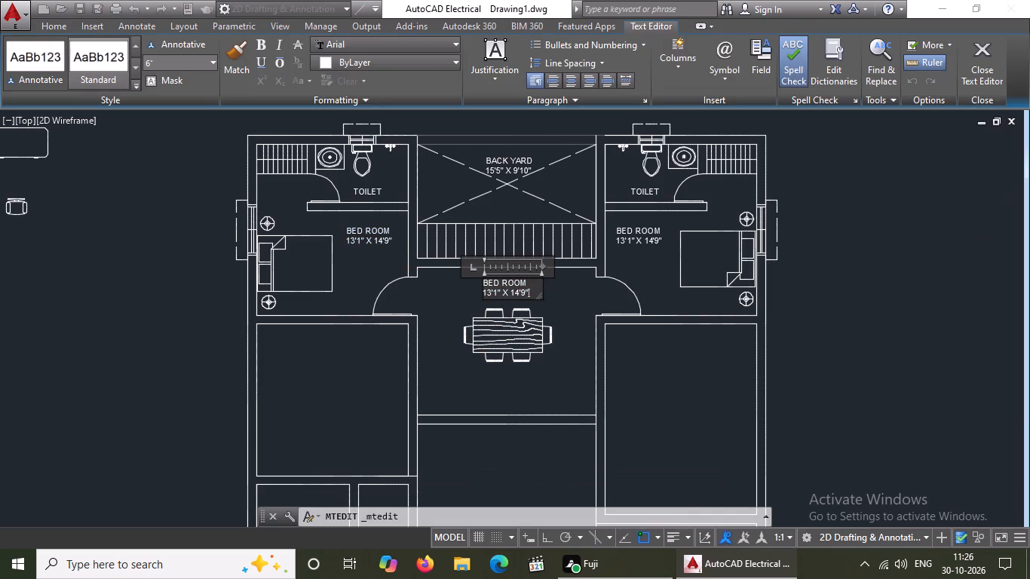
key(BackSpace)
key(BackSpace)
key(BackSpace)
key(BackSpace)
key(BackSpace)
key(BackSpace)
key(BackSpace)
key(BackSpace)
key(BackSpace)
key(BackSpace)
key(BackSpace)
key(BackSpace)
key(BackSpace)
key(BackSpace)
key(BackSpace)
key(BackSpace)
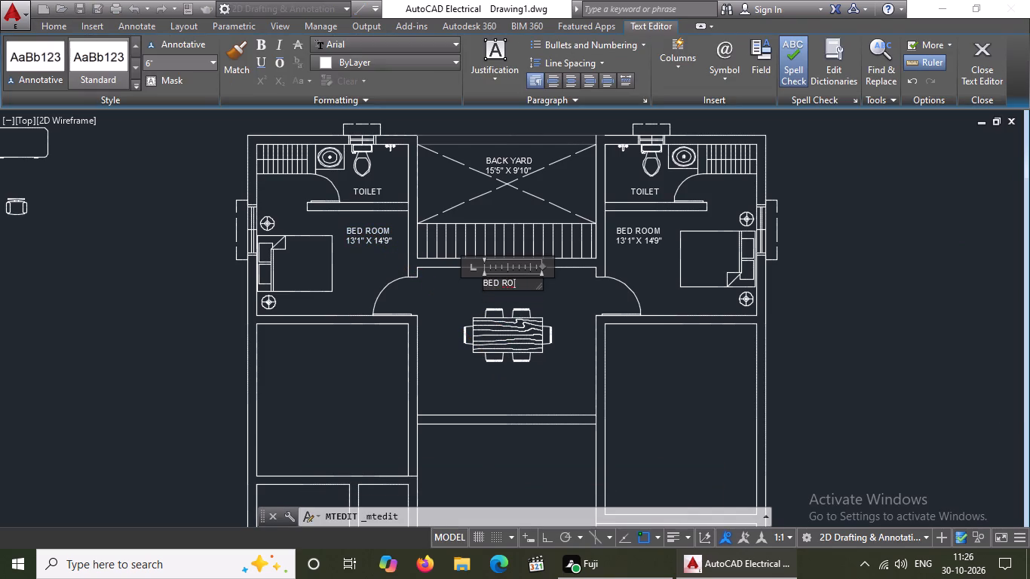
key(BackSpace)
key(BackSpace)
key(BackSpace)
key(BackSpace)
key(BackSpace)
key(BackSpace)
key(BackSpace)
key(BackSpace)
key(BackSpace)
key(BackSpace)
key(BackSpace)
key(BackSpace)
key(BackSpace)
key(BackSpace)
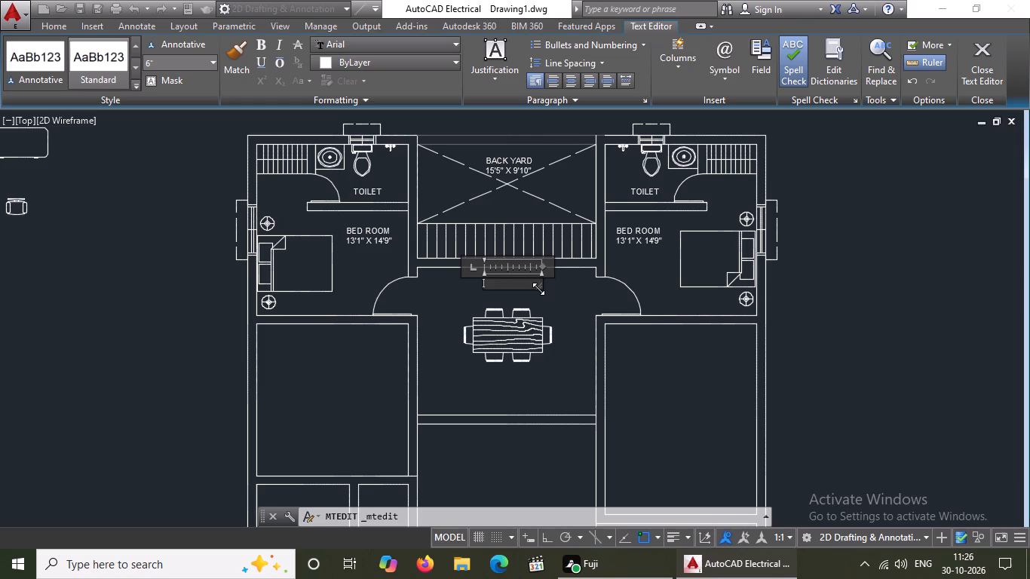
key(BackSpace)
key(BackSpace)
text(DINING)
key(space)
key(1)
key(6)
text('5)
key(shift+quotedbl)
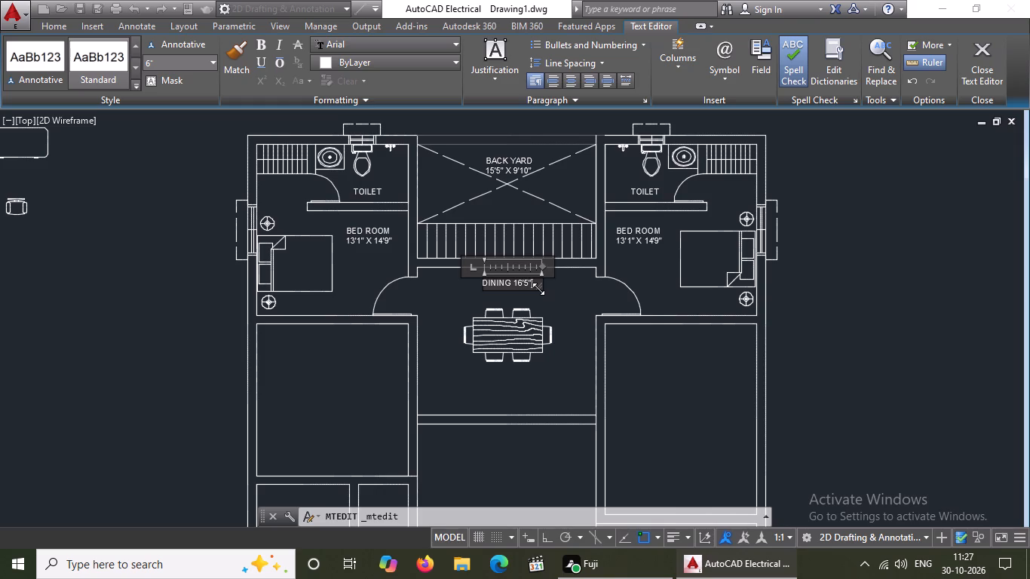
key(BackSpace)
key(BackSpace)
key(BackSpace)
key(BackSpace)
key(BackSpace)
key(Return)
key(1)
text(6'5")
key(space)
text(X)
key(space)
text(19)
text('8)
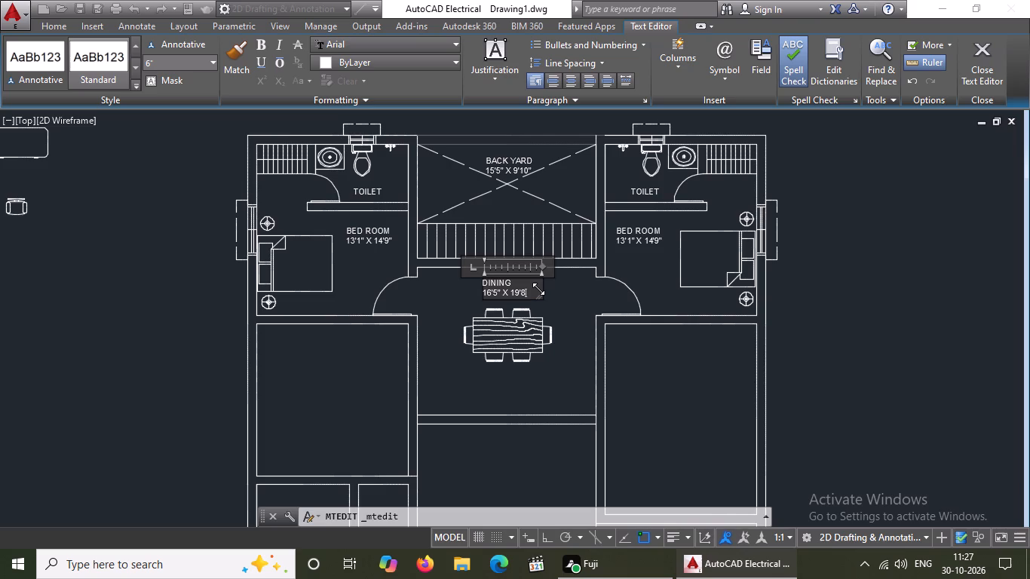
key(shift+quotedbl)
Indent the word DINING with three leading spaces so it sits centred over the size line, and finish editing.
click(483, 281)
key(space)
key(space)
key(space)
click(443, 295)
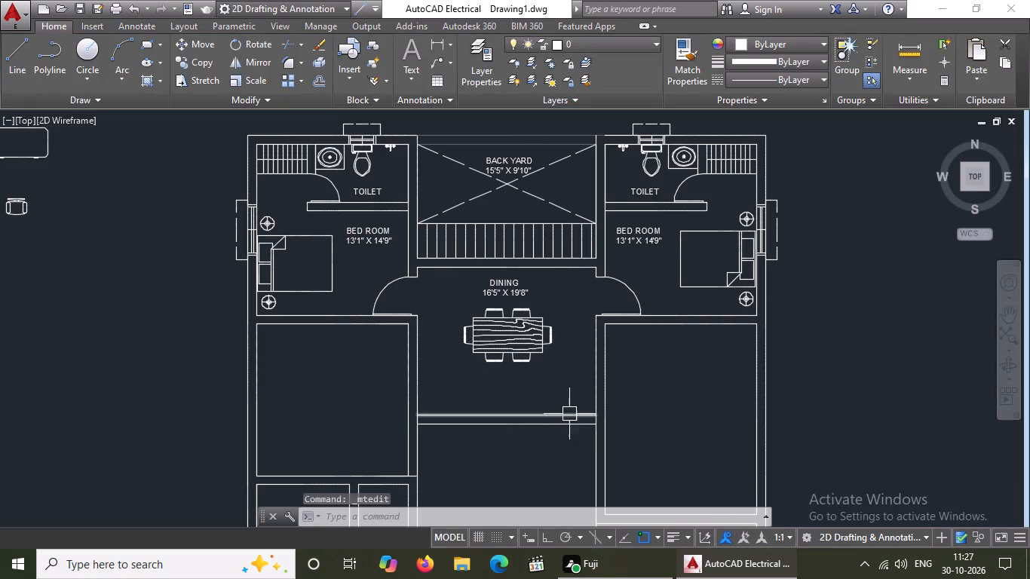
Draw a 3' by 3' square outline with lines in the dining room's lower-right corner, against the walls.
scroll(593, 410, up, 1)
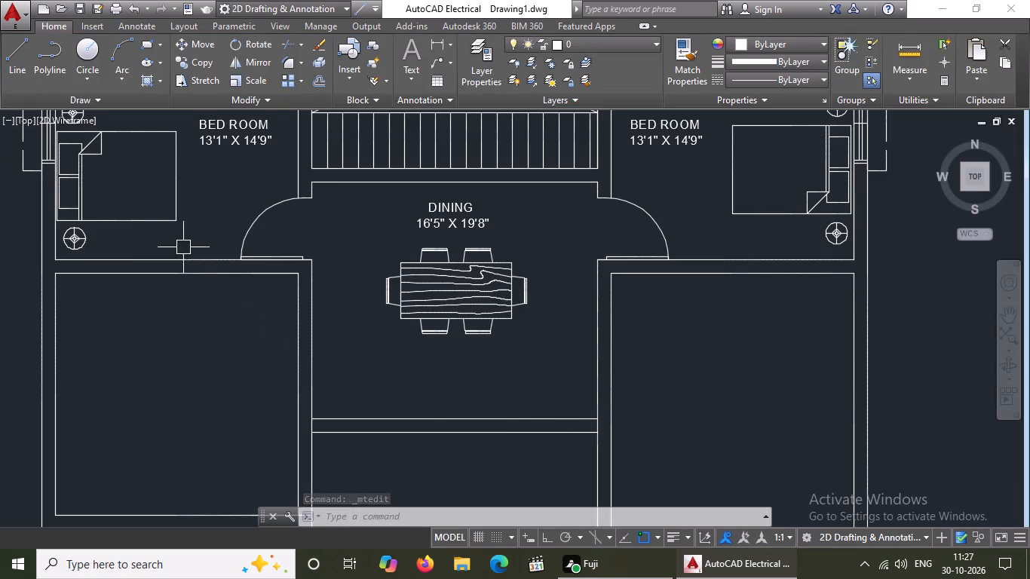
click(12, 61)
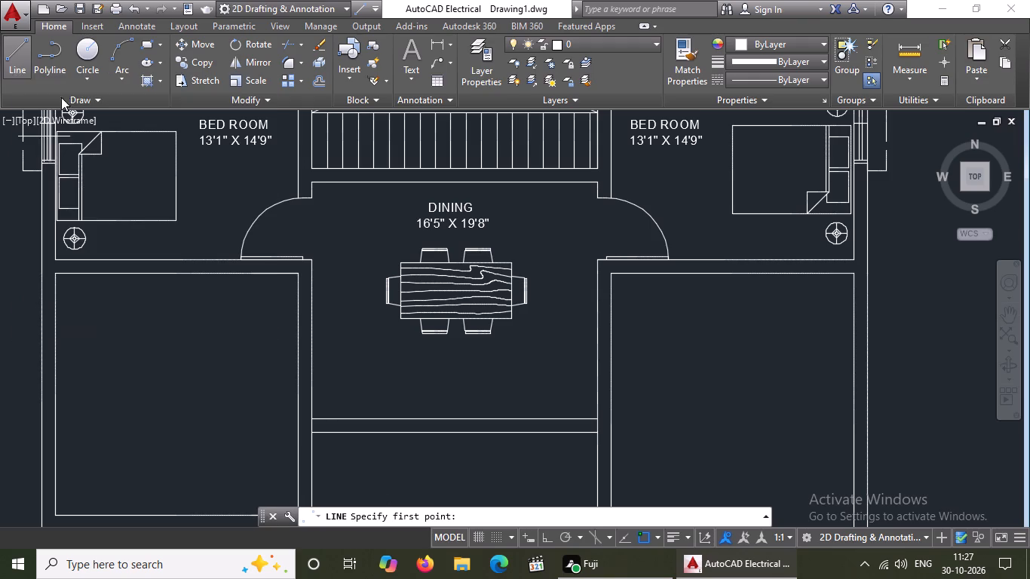
click(593, 421)
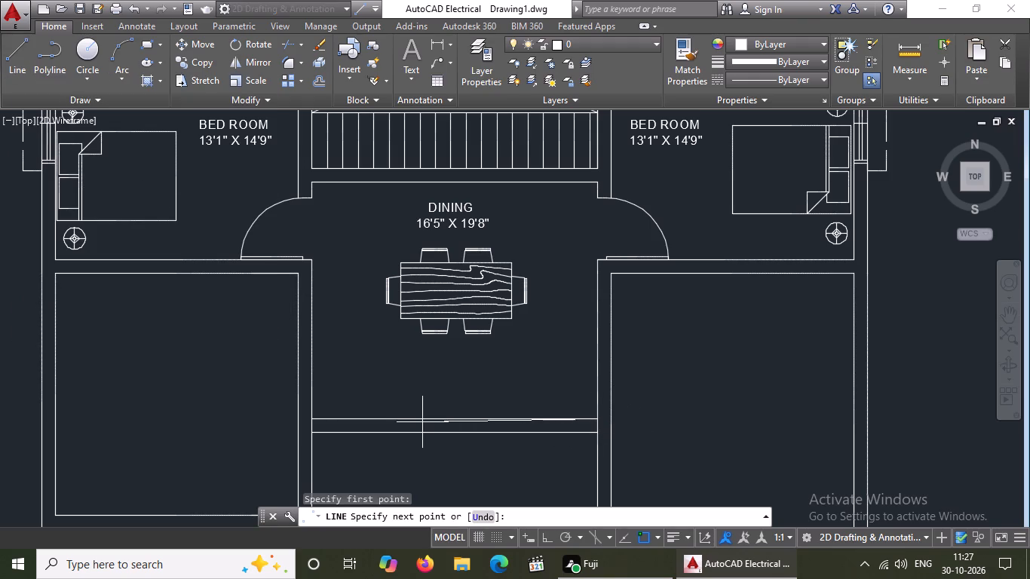
click(548, 536)
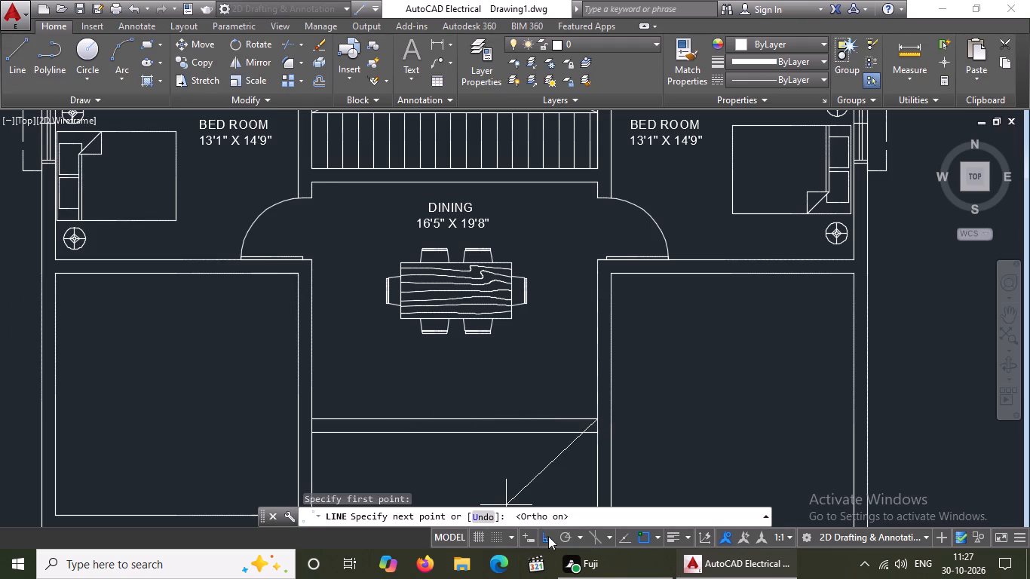
text(3')
key(Return)
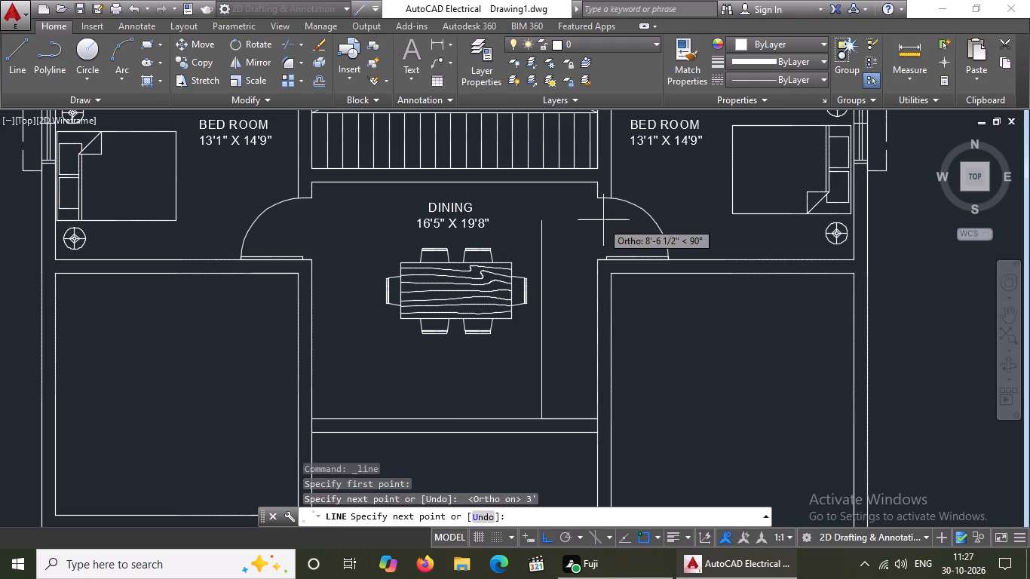
text(3')
key(Return)
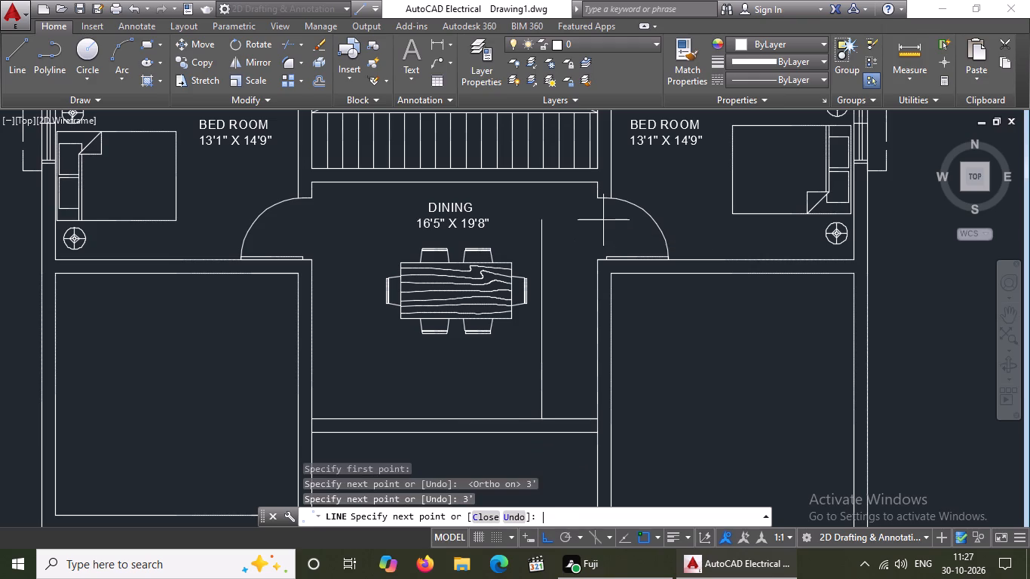
text(3')
key(Return)
key(Return)
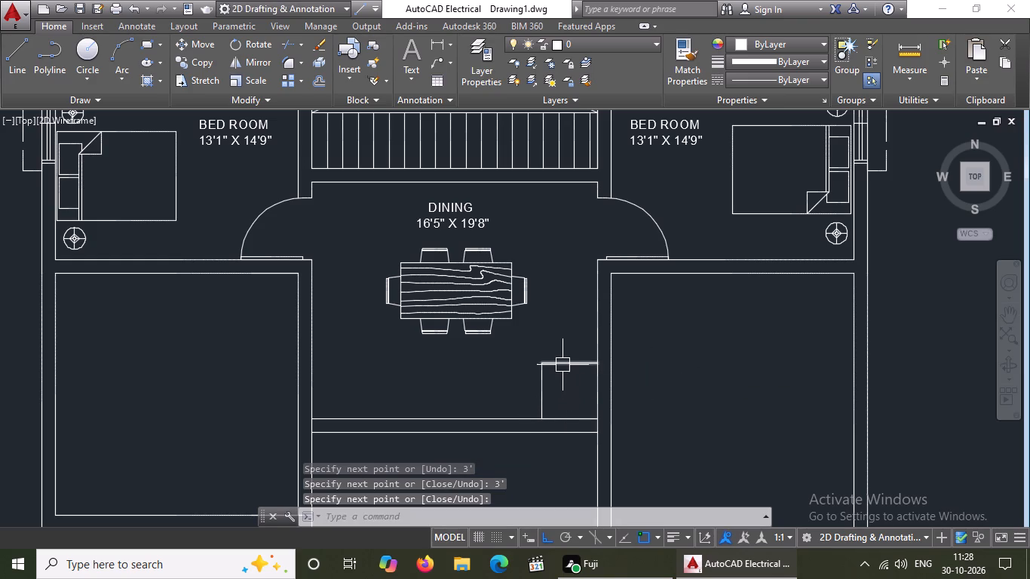
Offset the 3' square's top edge upward six times at 8" spacing to form the upper flight's stair treads.
key(o)
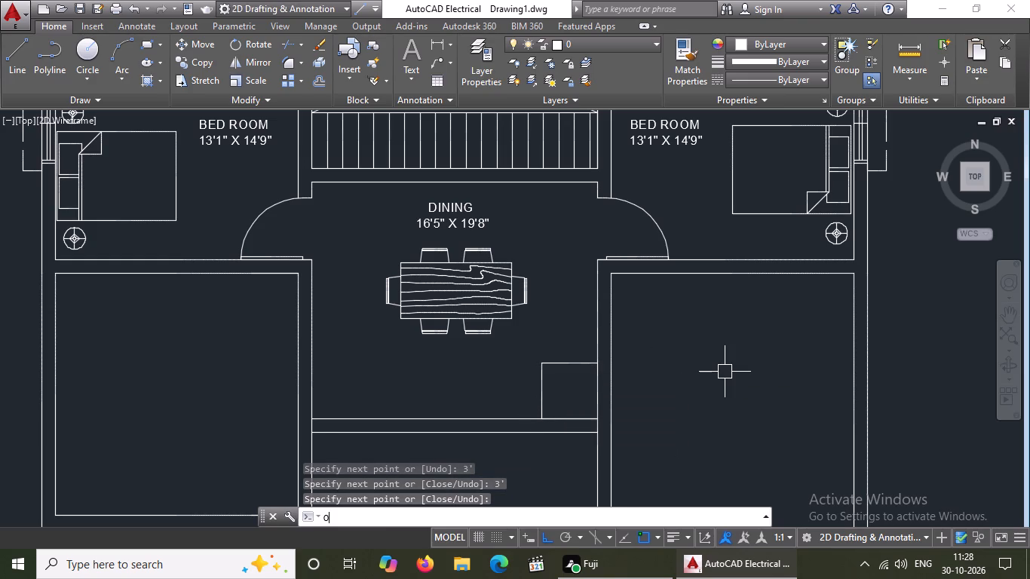
key(Return)
key(8)
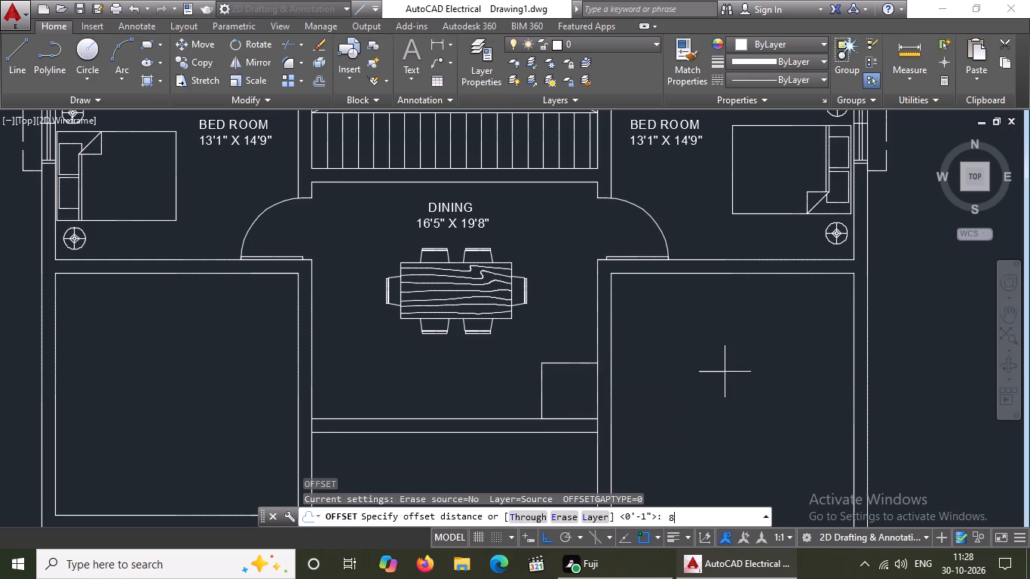
key(shift+quotedbl)
key(Return)
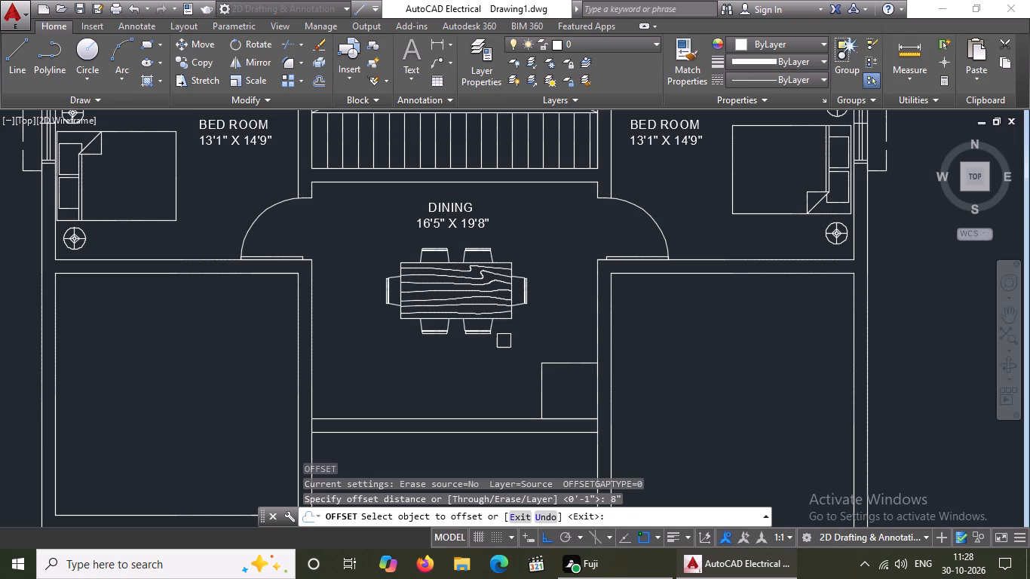
click(560, 367)
click(563, 344)
drag(569, 353, 571, 345)
click(576, 299)
click(574, 338)
click(573, 311)
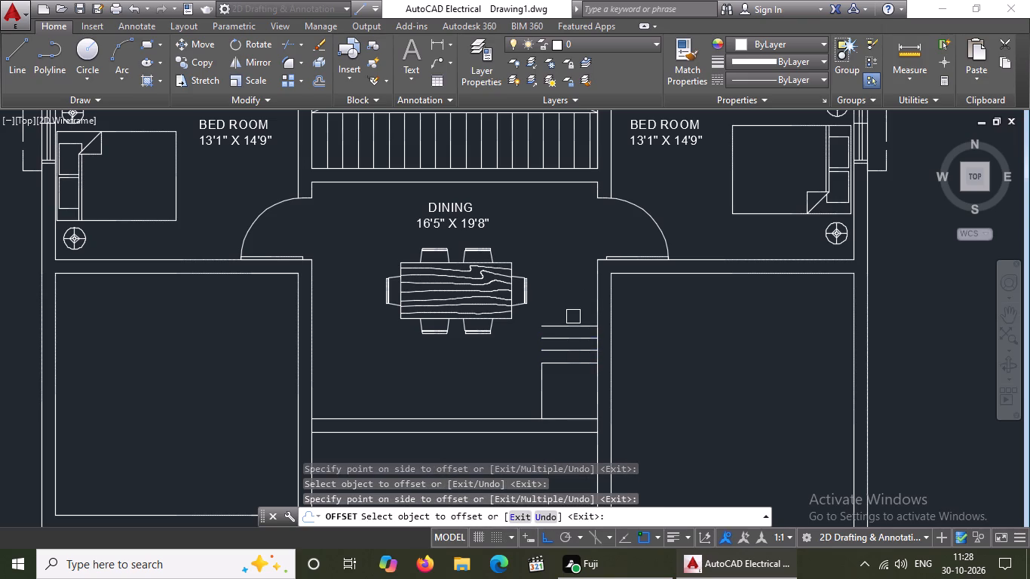
drag(578, 324, 578, 323)
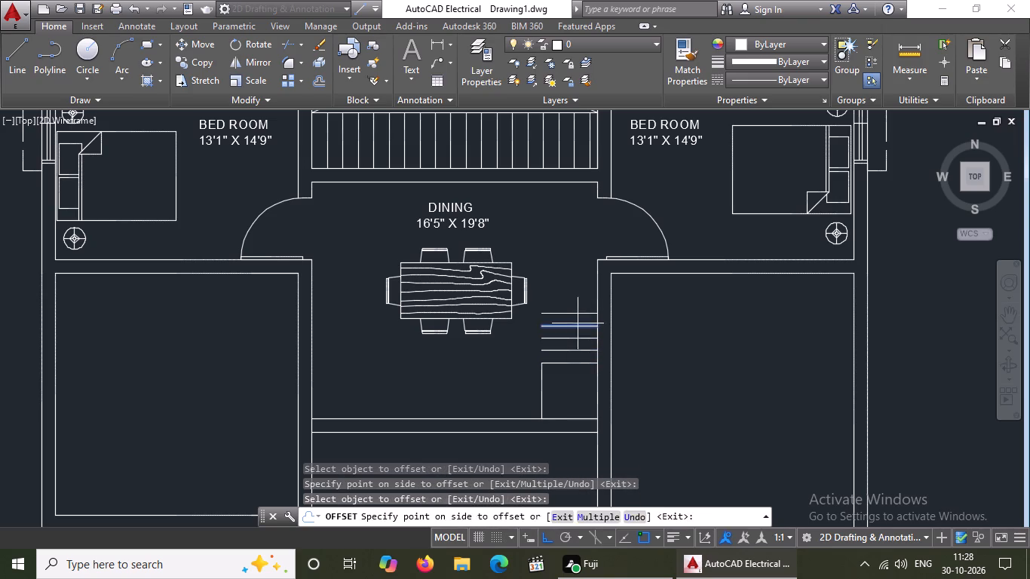
drag(578, 323, 581, 308)
click(587, 278)
click(581, 310)
click(578, 296)
drag(576, 302, 579, 284)
click(584, 262)
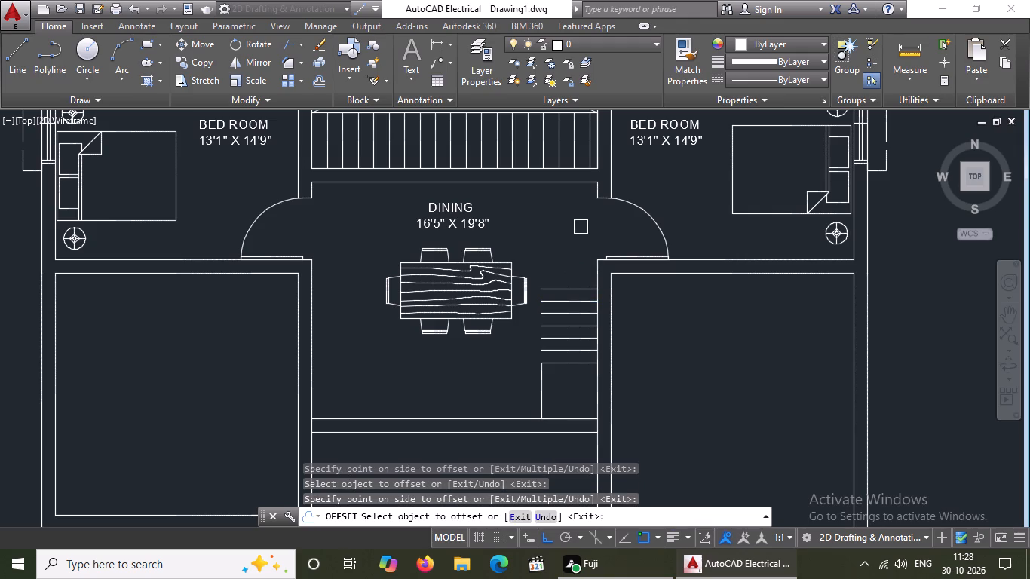
Offset the 3' square's left edge leftward eight times at 8" spacing to form the lower flight's treads.
click(544, 394)
click(501, 396)
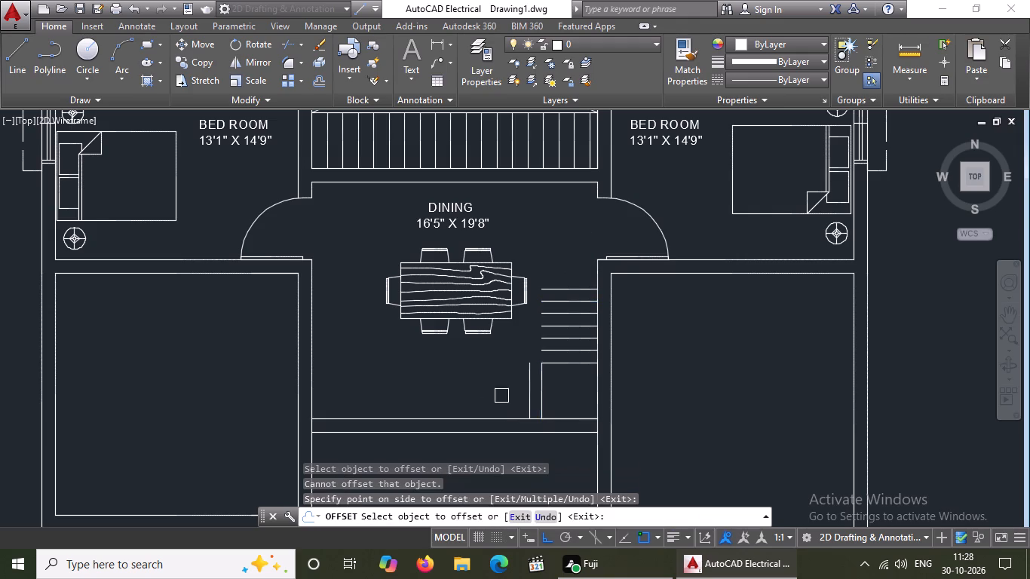
click(525, 380)
click(480, 388)
click(514, 384)
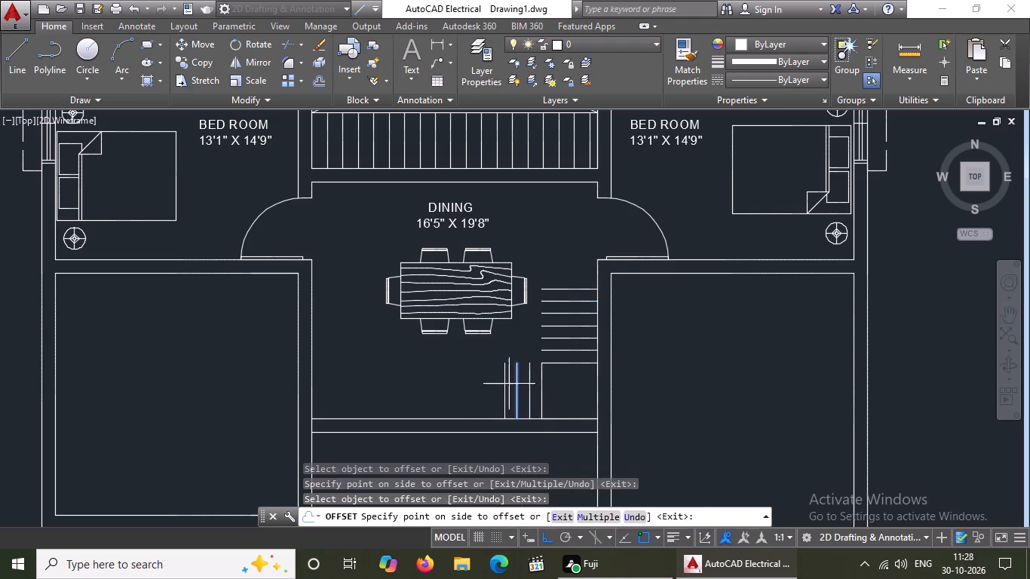
click(459, 401)
drag(503, 381, 474, 391)
click(467, 391)
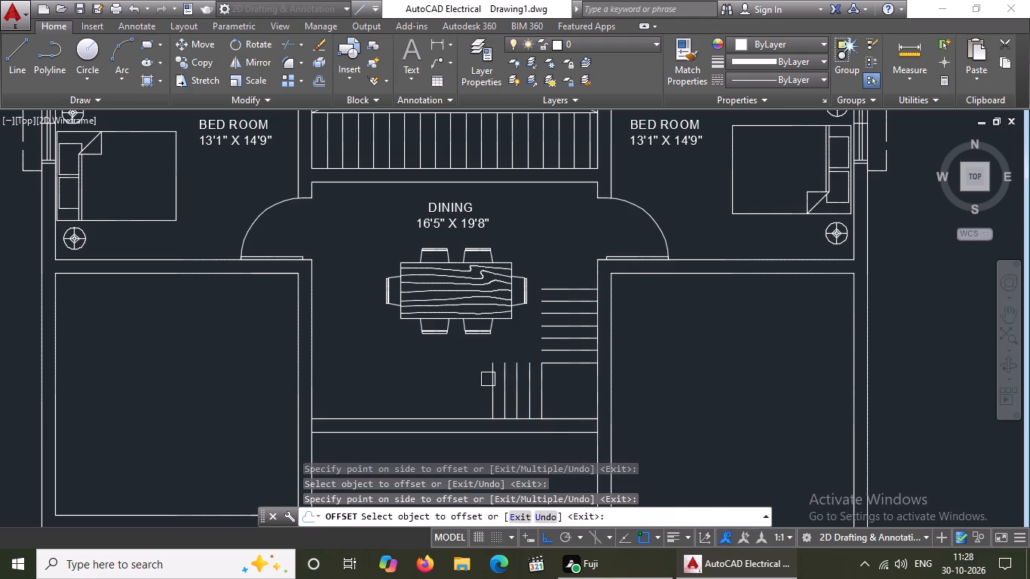
drag(491, 377, 482, 382)
drag(422, 394, 436, 391)
drag(479, 379, 461, 386)
drag(391, 393, 411, 390)
drag(467, 382, 452, 388)
drag(398, 396, 406, 393)
drag(455, 379, 436, 390)
click(400, 401)
key(Escape)
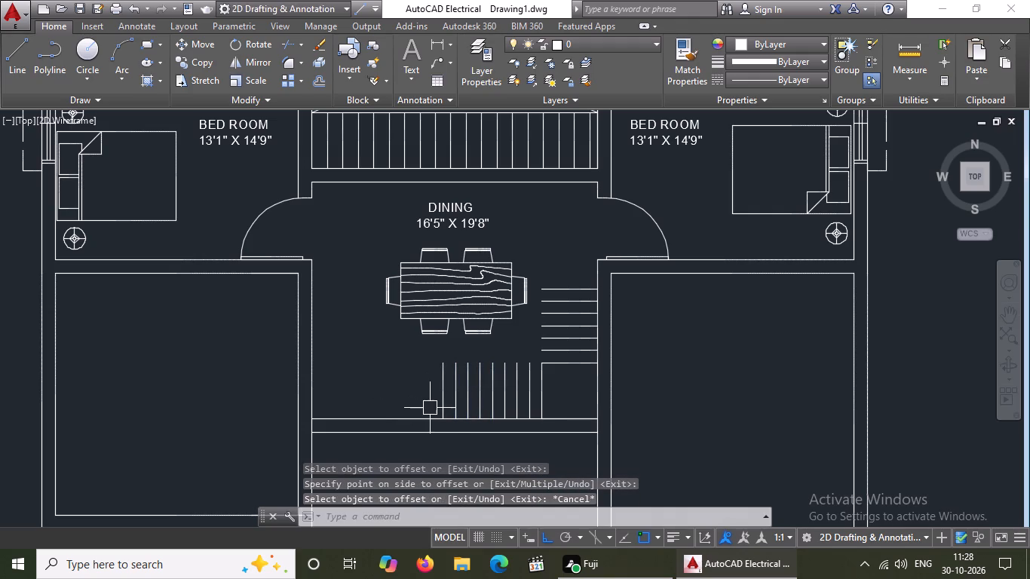
Draw the stair's inner outline along the open tread ends, from the topmost tread down to the landing corner and across to the leftmost tread.
key(l)
key(Return)
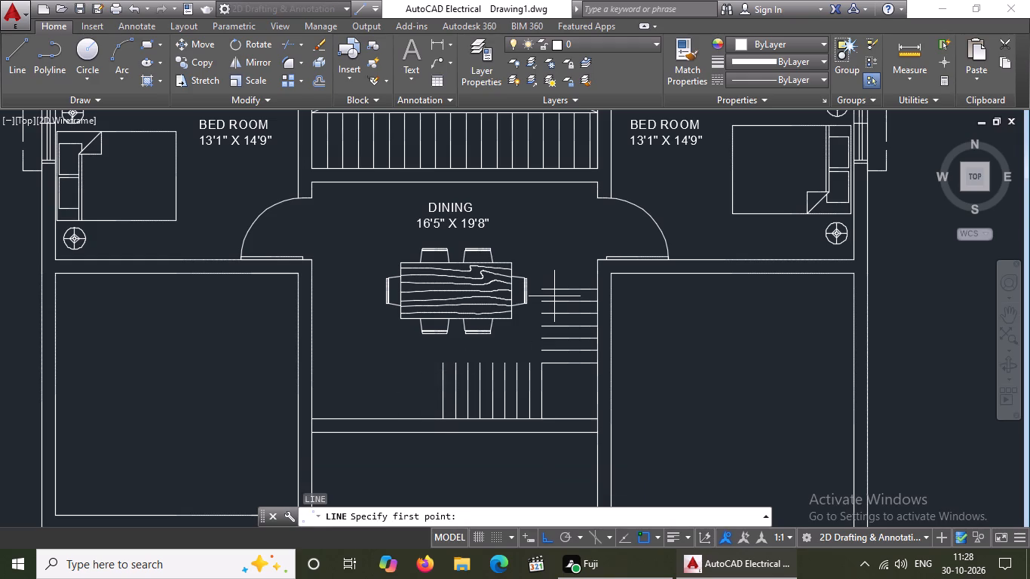
scroll(554, 296, up, 1)
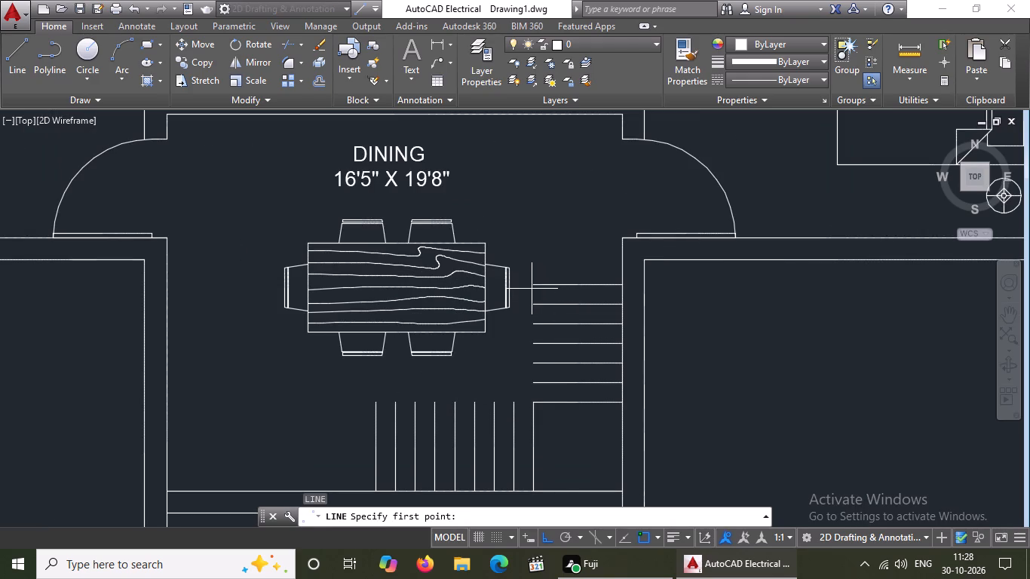
click(532, 283)
click(535, 399)
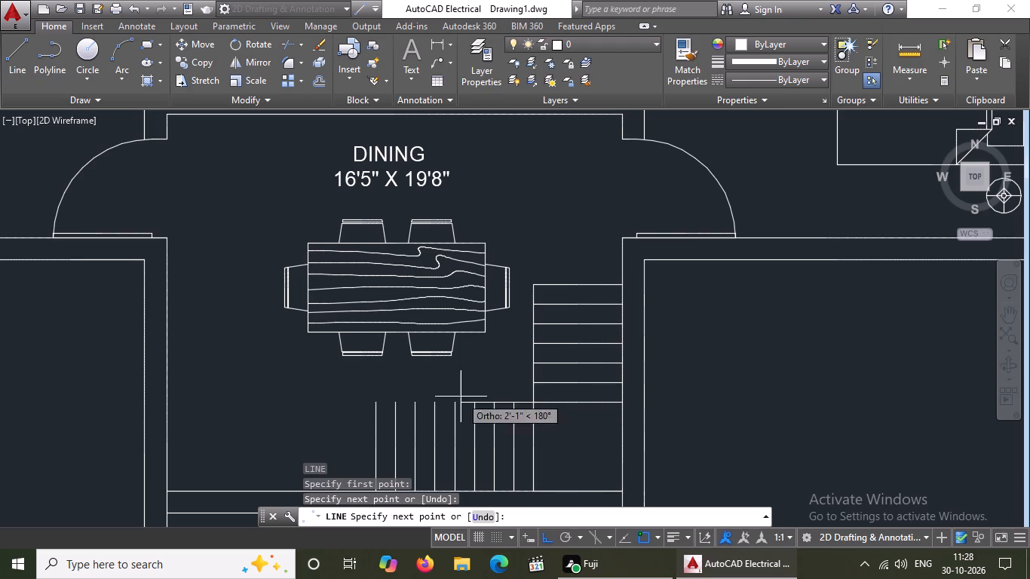
click(375, 404)
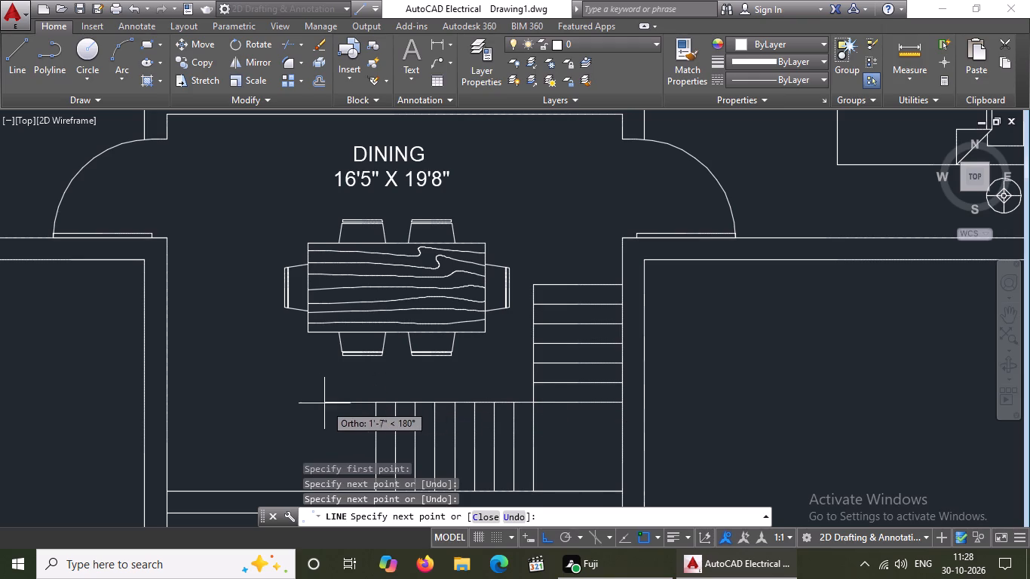
key(Escape)
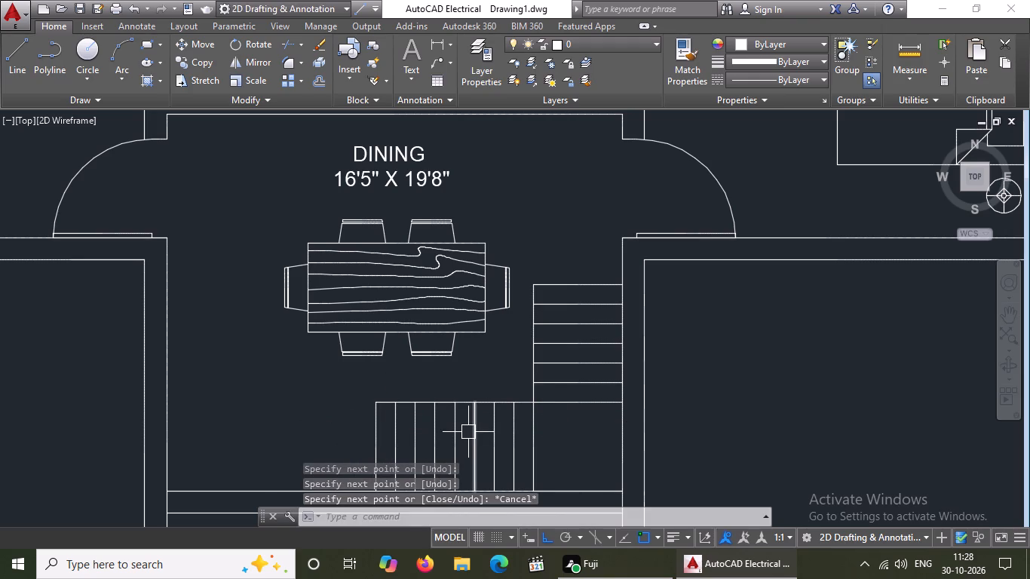
Draw a short line across the thickness of the dining room's lower wall at its left end.
scroll(470, 427, down, 2)
middle_drag(434, 459, 455, 401)
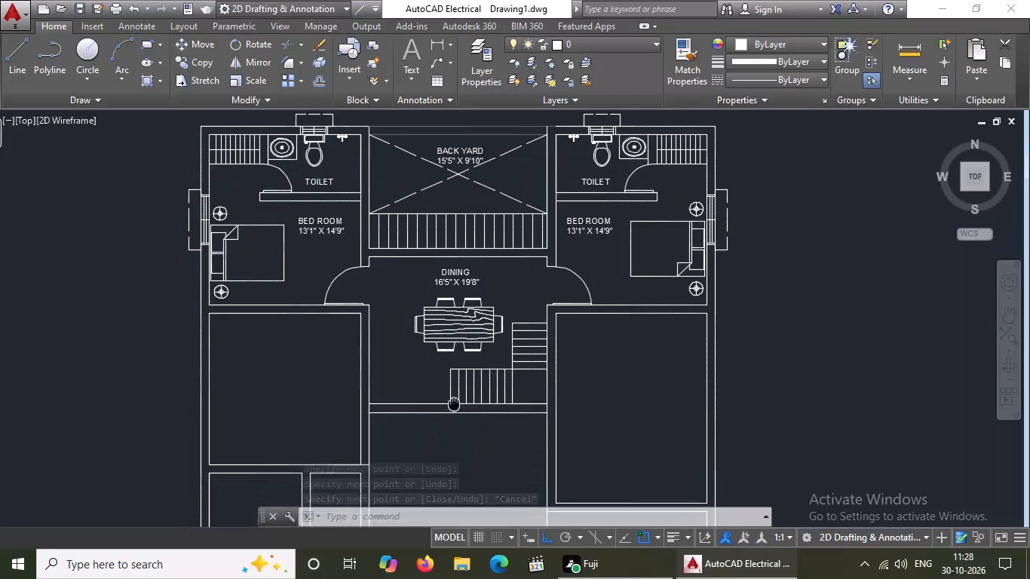
scroll(340, 400, up, 2)
scroll(437, 394, up, 2)
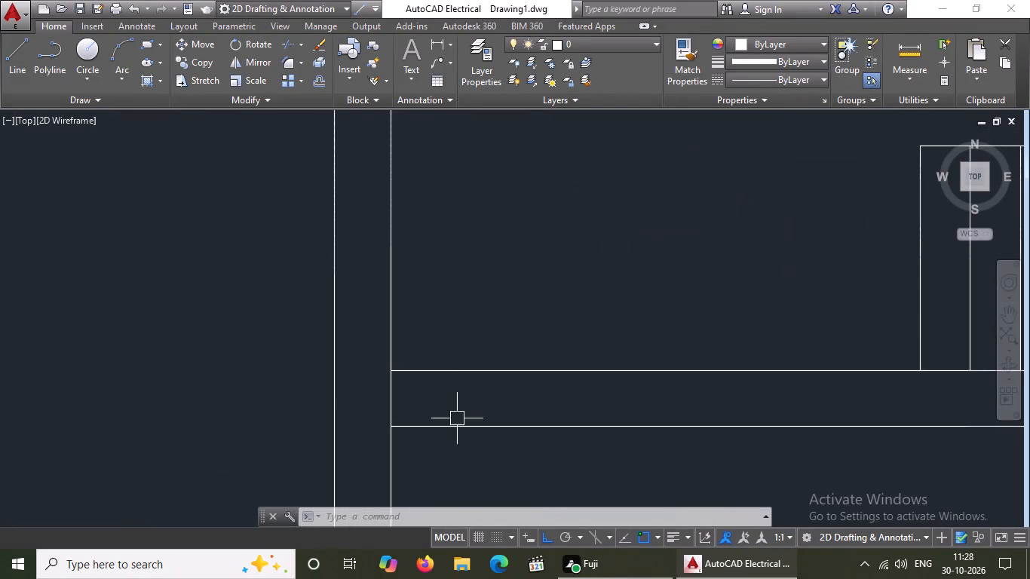
key(Escape)
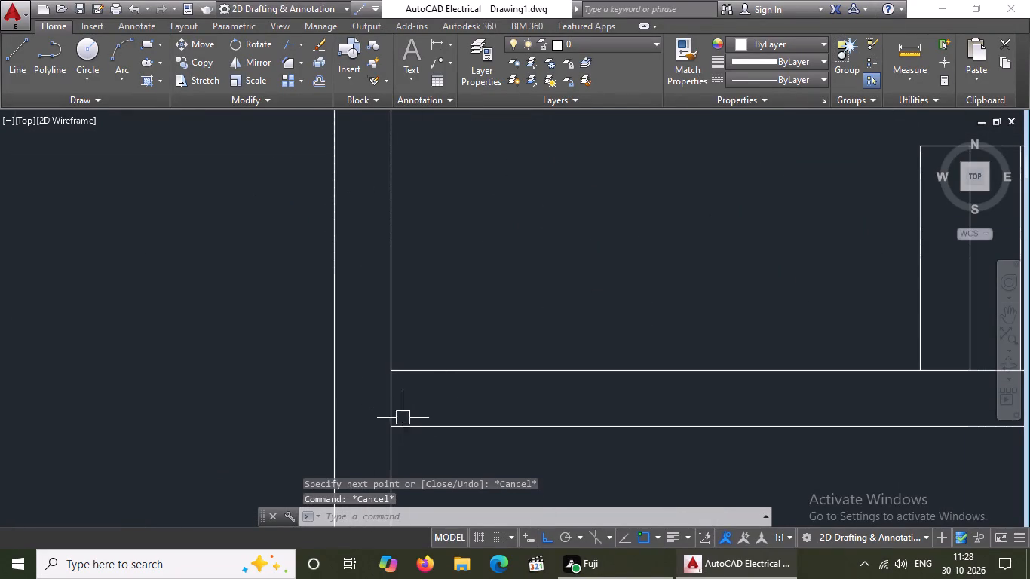
key(l)
key(Return)
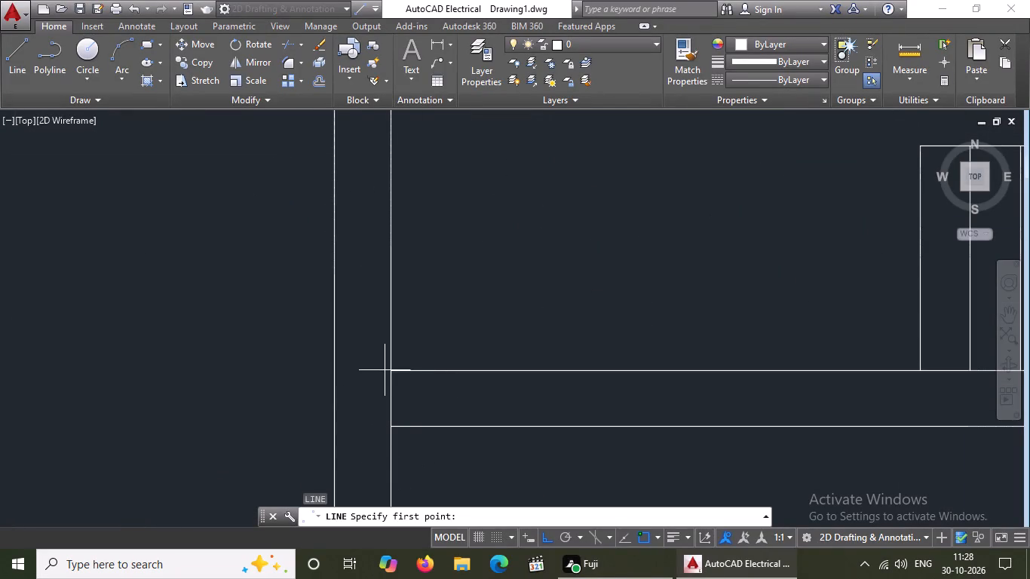
click(391, 370)
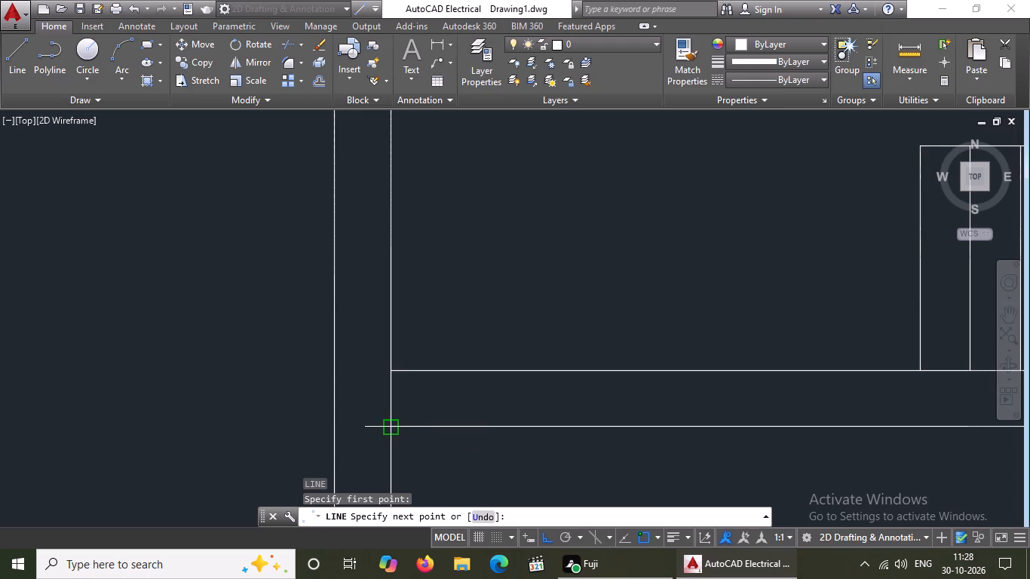
click(392, 428)
key(Escape)
Offset the short line across the lower wall 4' to the right to mark the opening's other side.
click(369, 351)
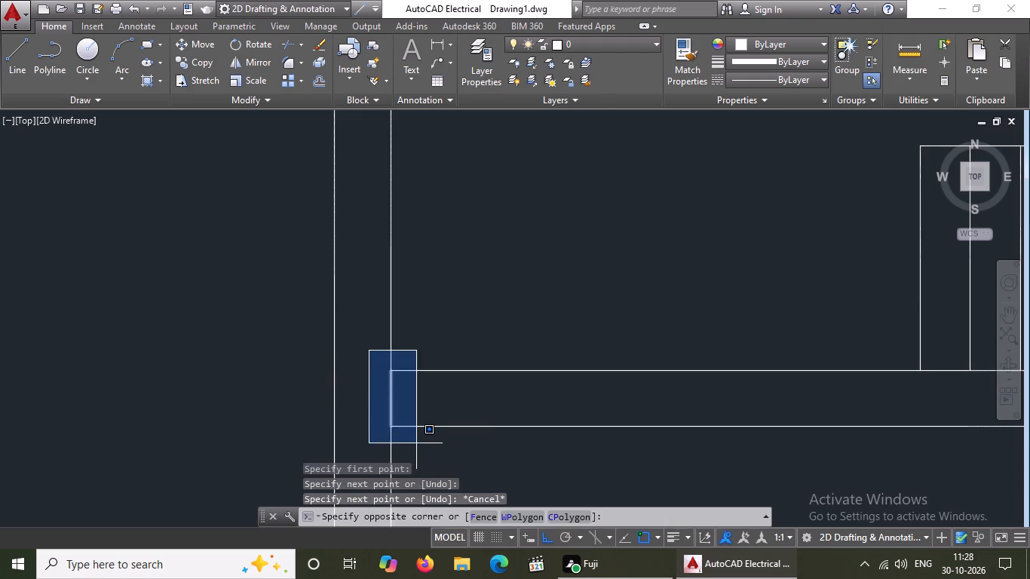
click(417, 443)
key(o)
key(Return)
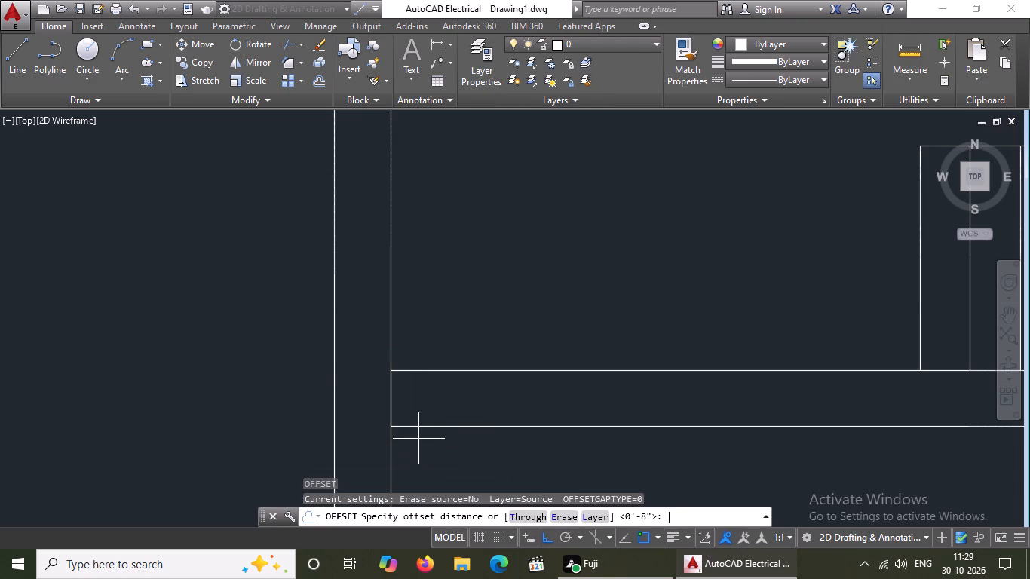
key(4)
key(apostrophe)
key(Return)
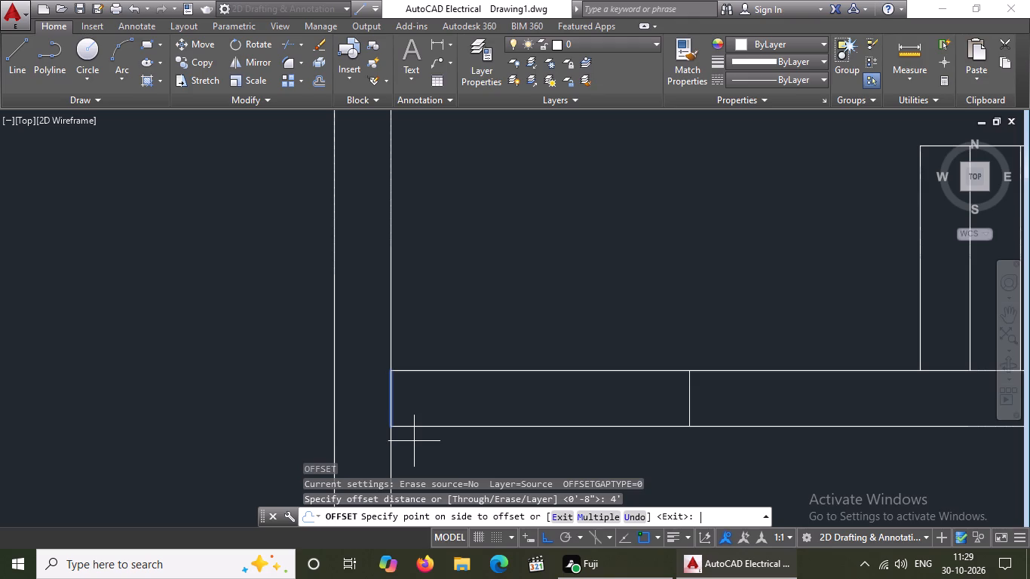
click(584, 403)
scroll(566, 409, down, 2)
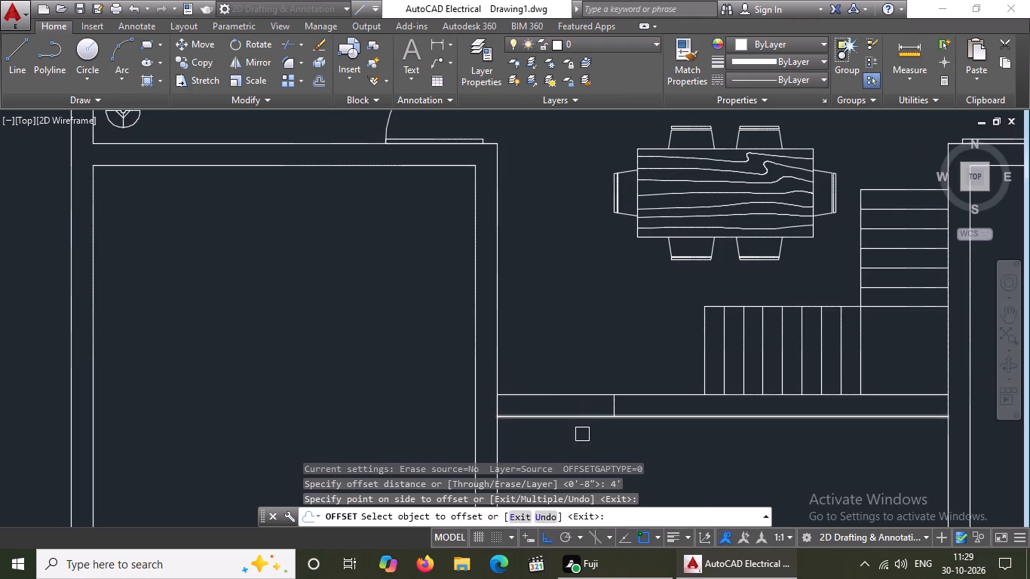
key(Escape)
Trim both faces of the dining room's lower wall between the left side wall and the 4' mark to create an opening.
text(TR)
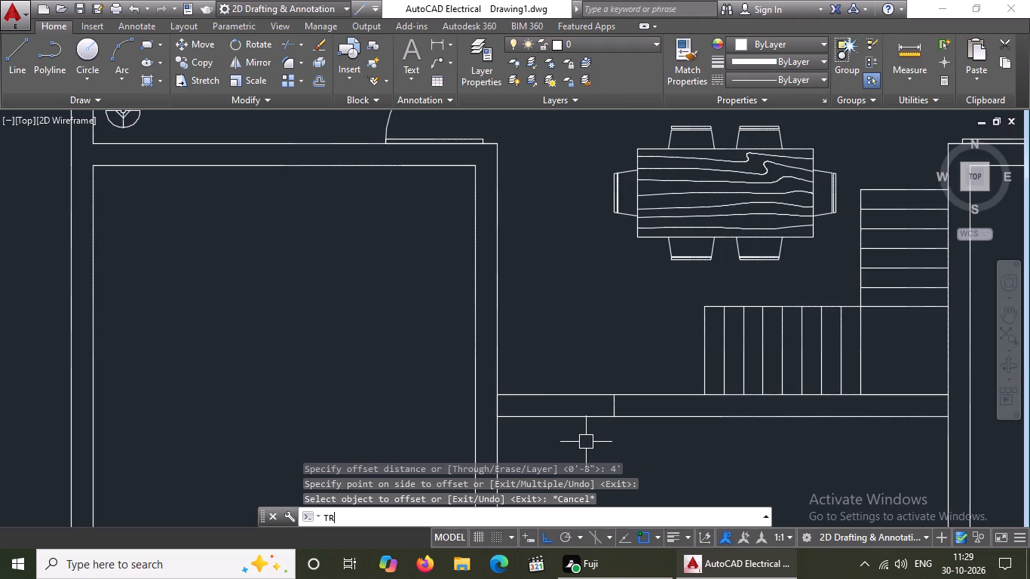
key(Return)
key(Return)
key(Escape)
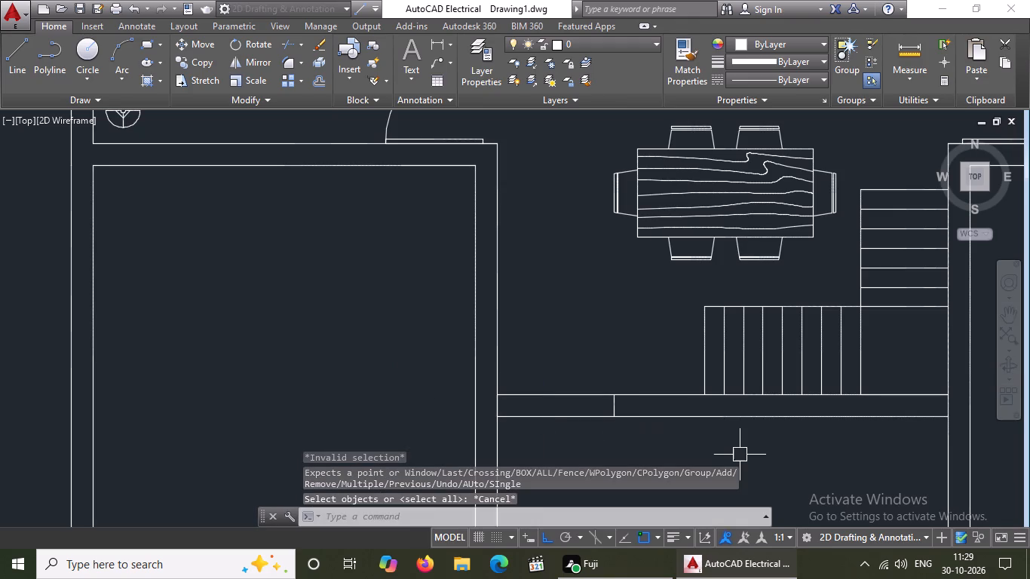
key(t)
key(r)
key(Return)
key(Return)
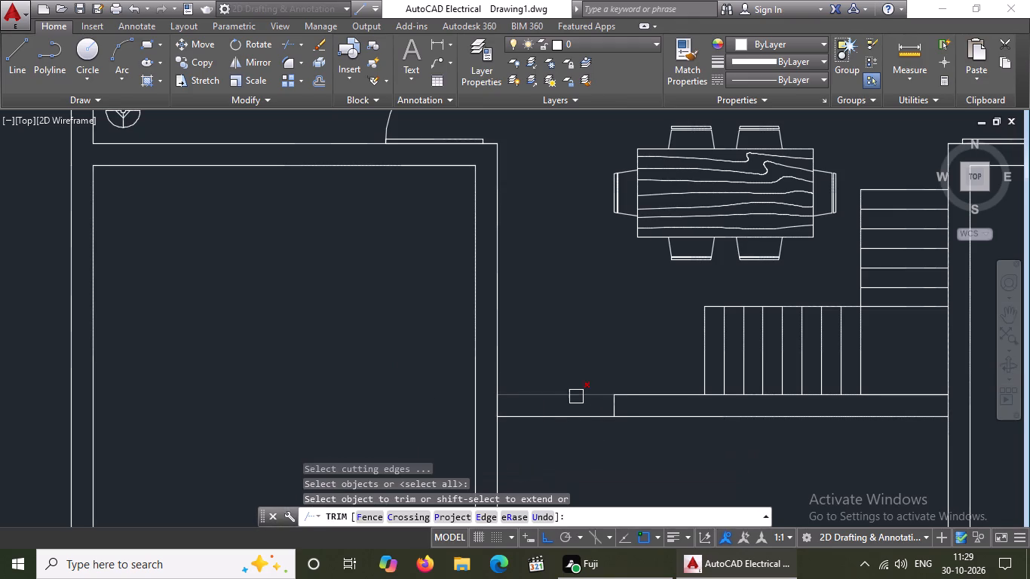
click(573, 397)
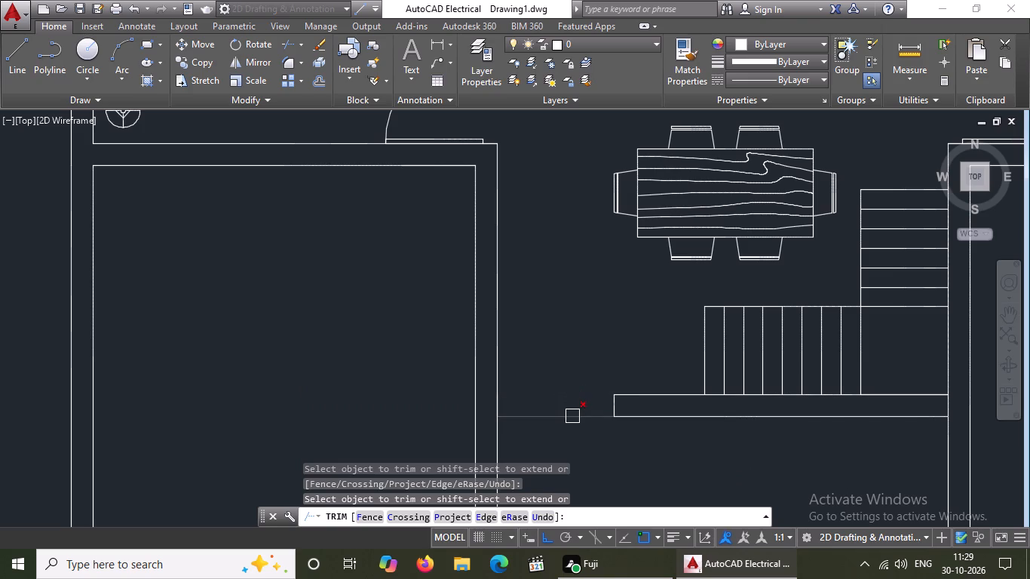
click(572, 417)
scroll(553, 432, down, 3)
key(Escape)
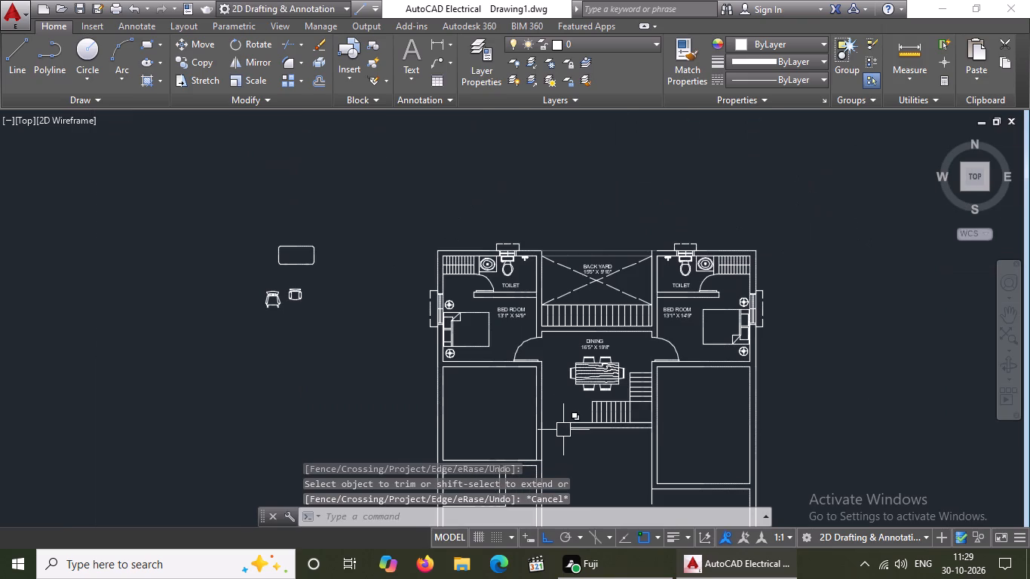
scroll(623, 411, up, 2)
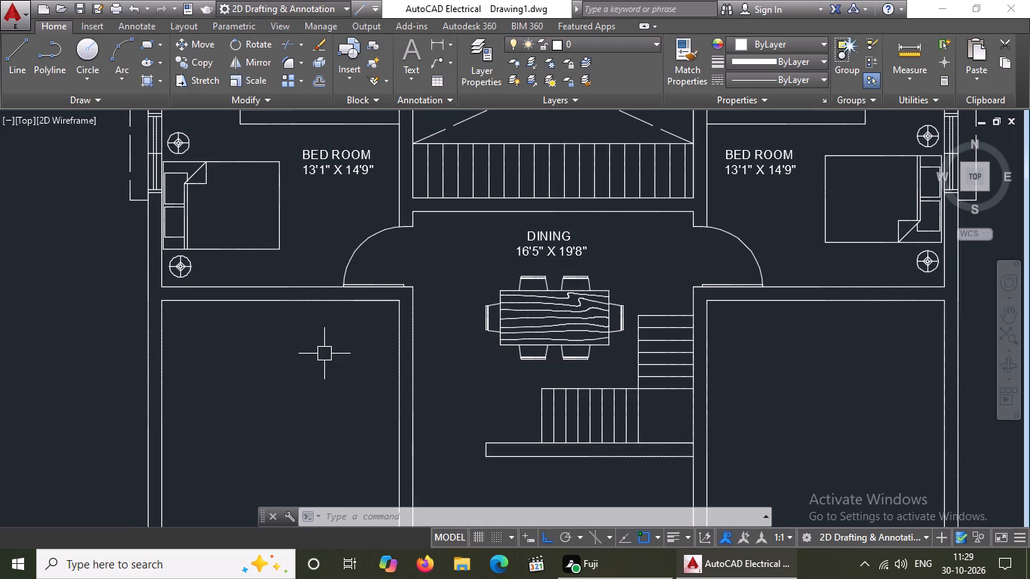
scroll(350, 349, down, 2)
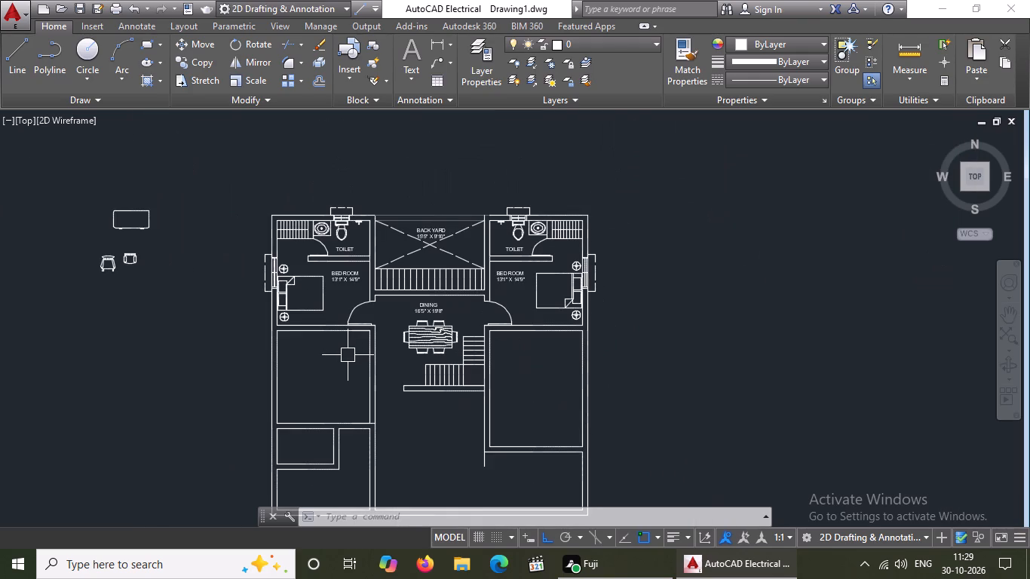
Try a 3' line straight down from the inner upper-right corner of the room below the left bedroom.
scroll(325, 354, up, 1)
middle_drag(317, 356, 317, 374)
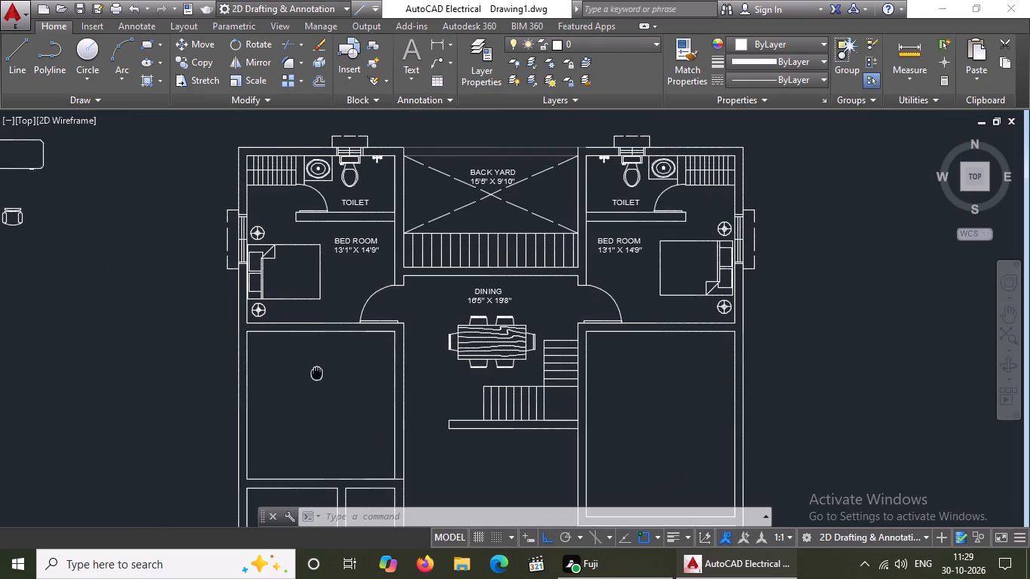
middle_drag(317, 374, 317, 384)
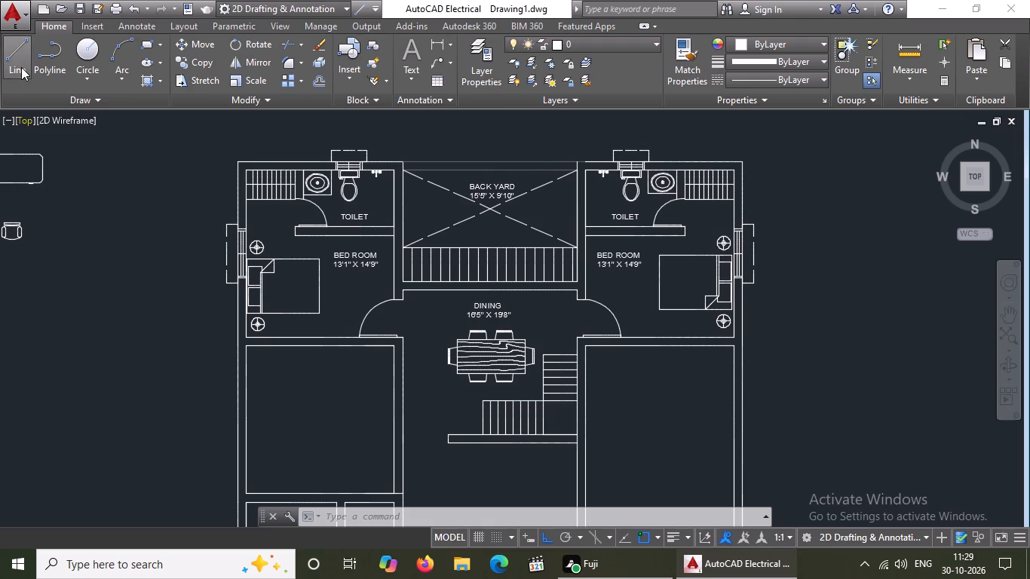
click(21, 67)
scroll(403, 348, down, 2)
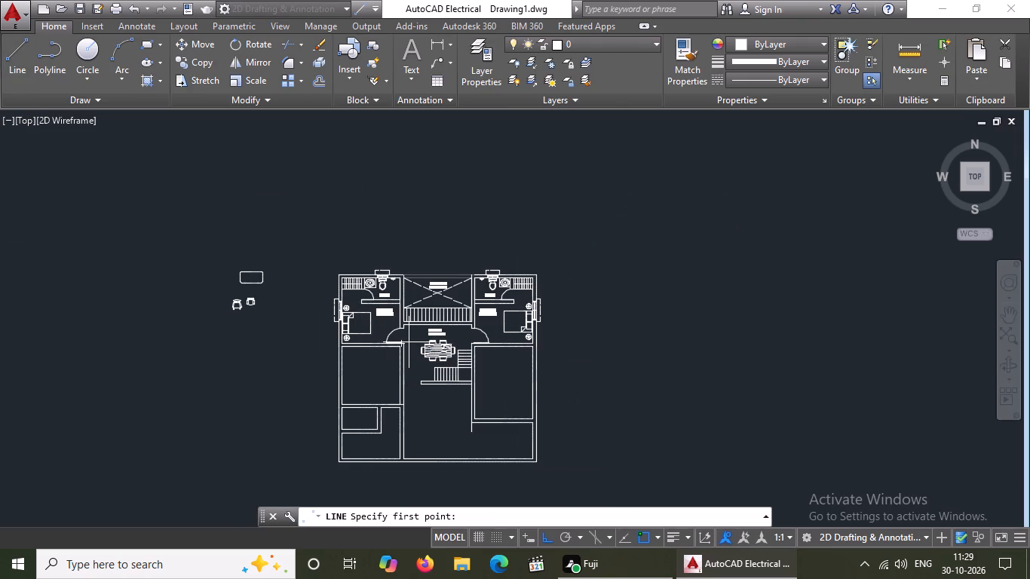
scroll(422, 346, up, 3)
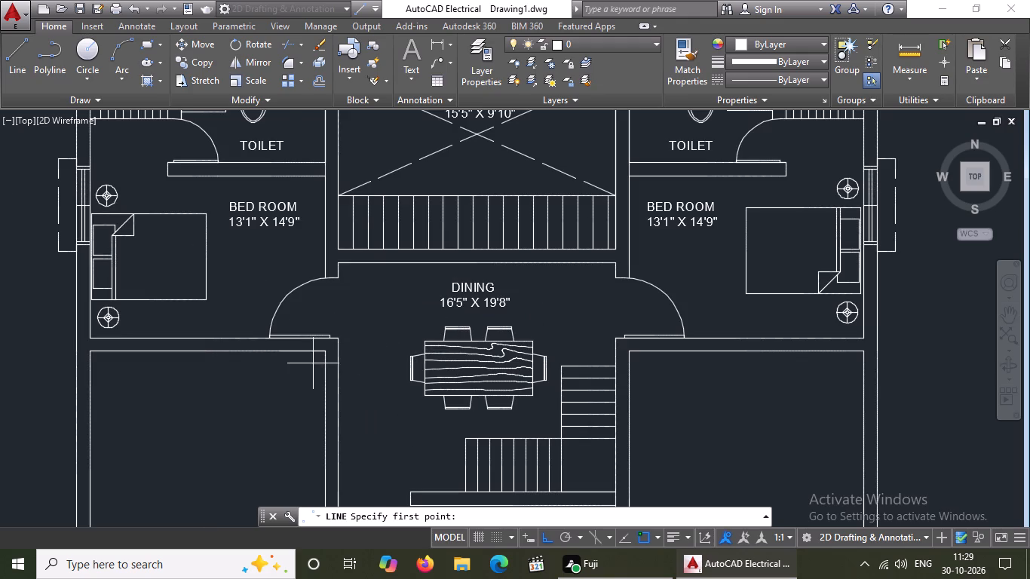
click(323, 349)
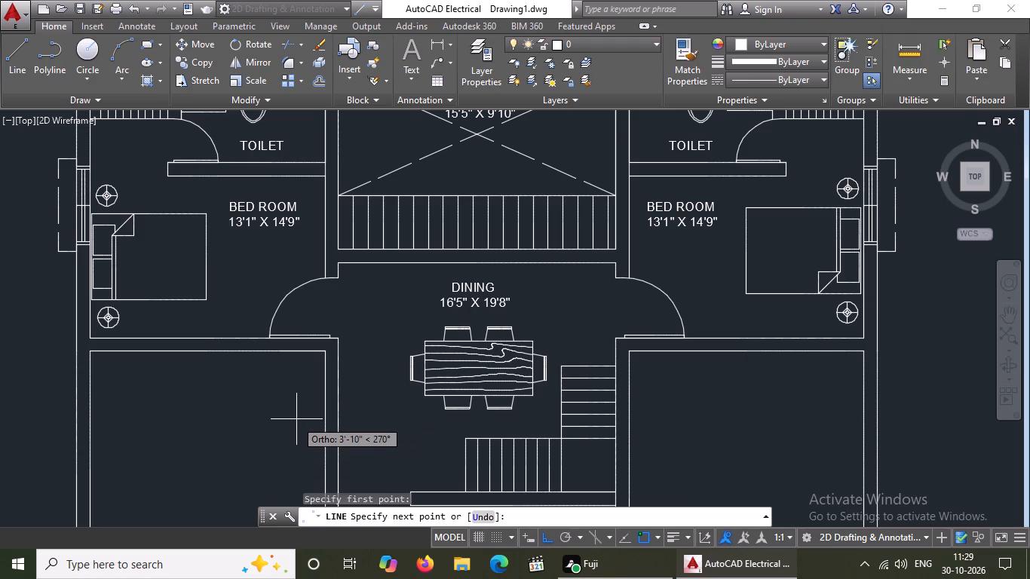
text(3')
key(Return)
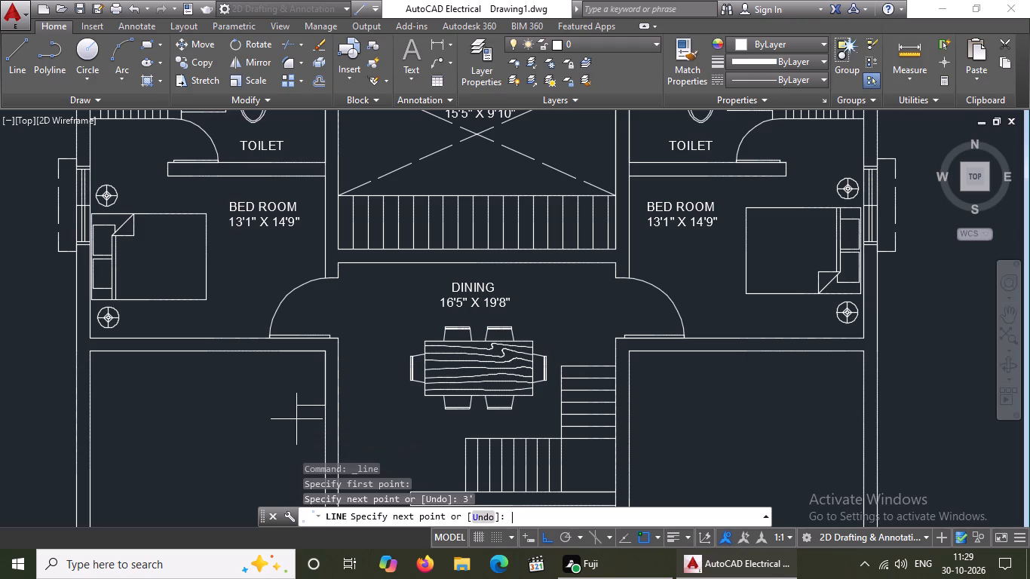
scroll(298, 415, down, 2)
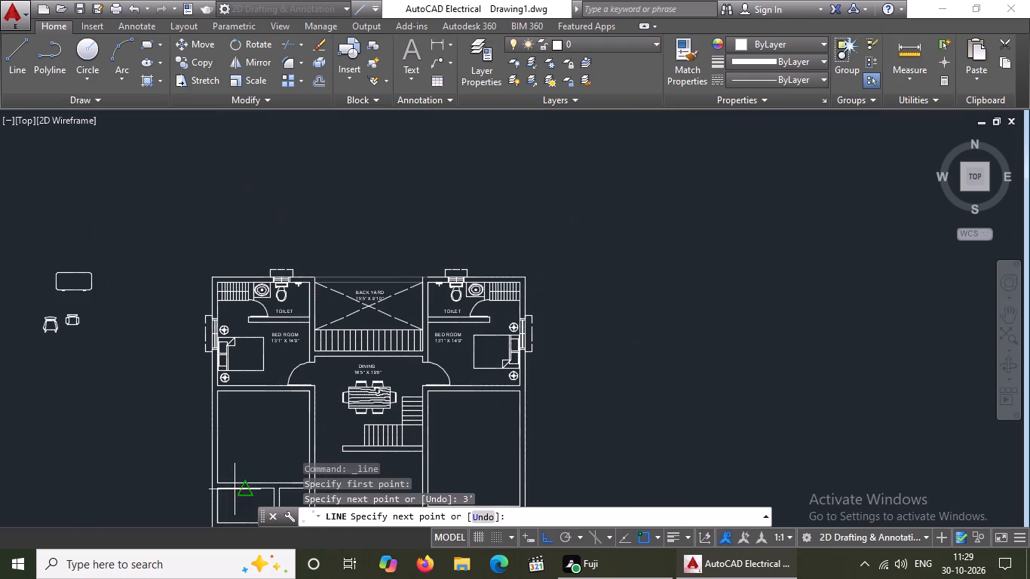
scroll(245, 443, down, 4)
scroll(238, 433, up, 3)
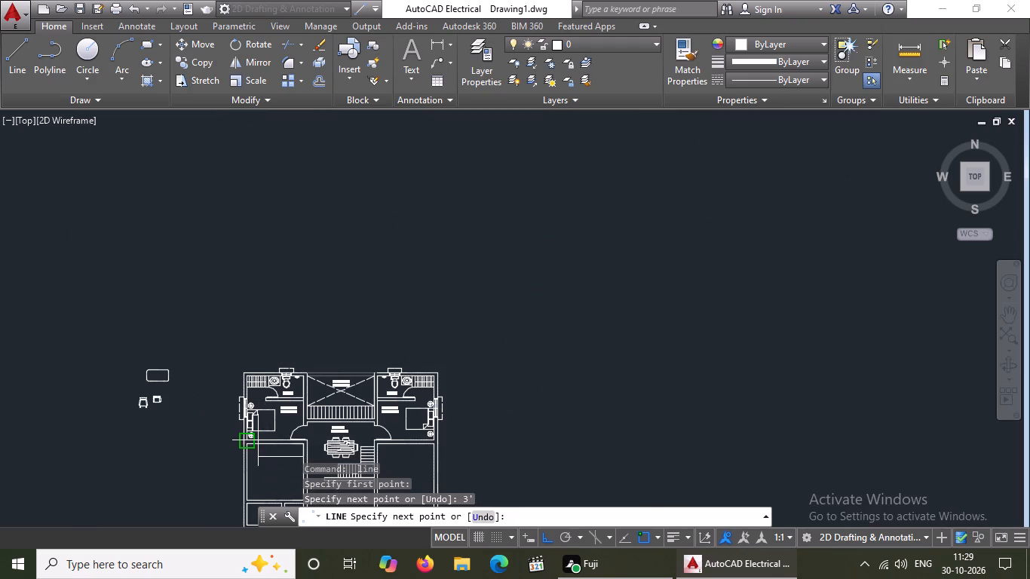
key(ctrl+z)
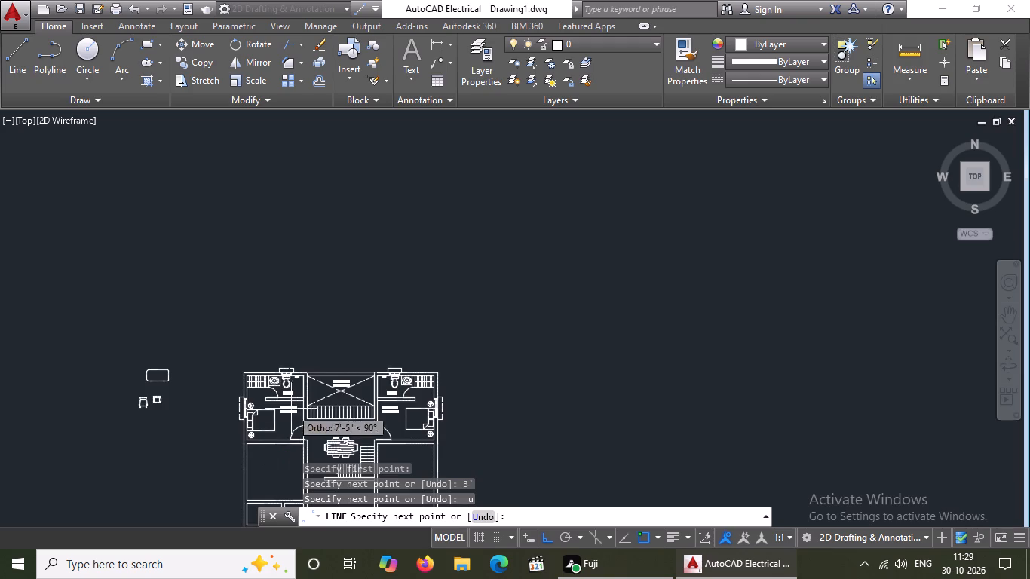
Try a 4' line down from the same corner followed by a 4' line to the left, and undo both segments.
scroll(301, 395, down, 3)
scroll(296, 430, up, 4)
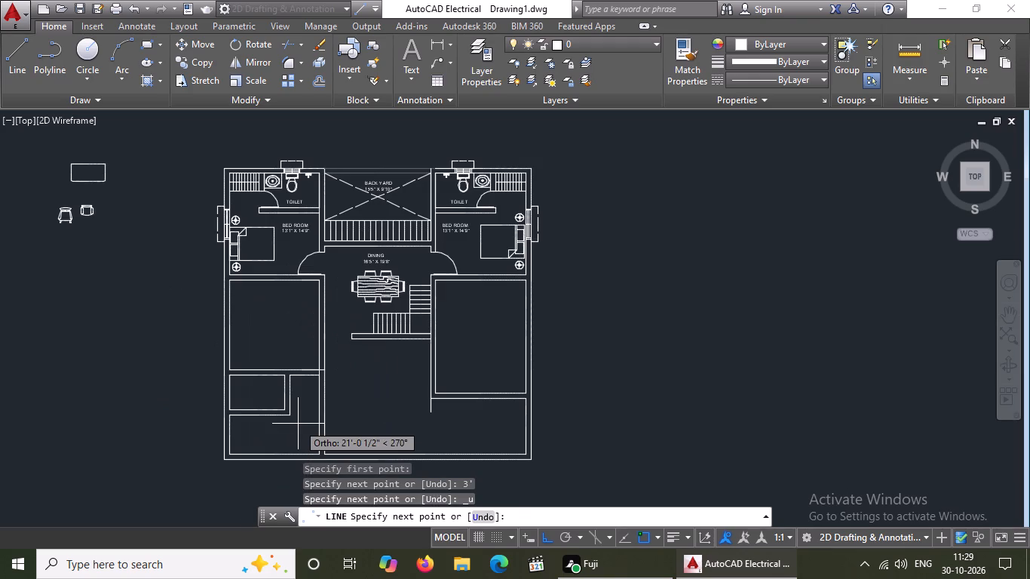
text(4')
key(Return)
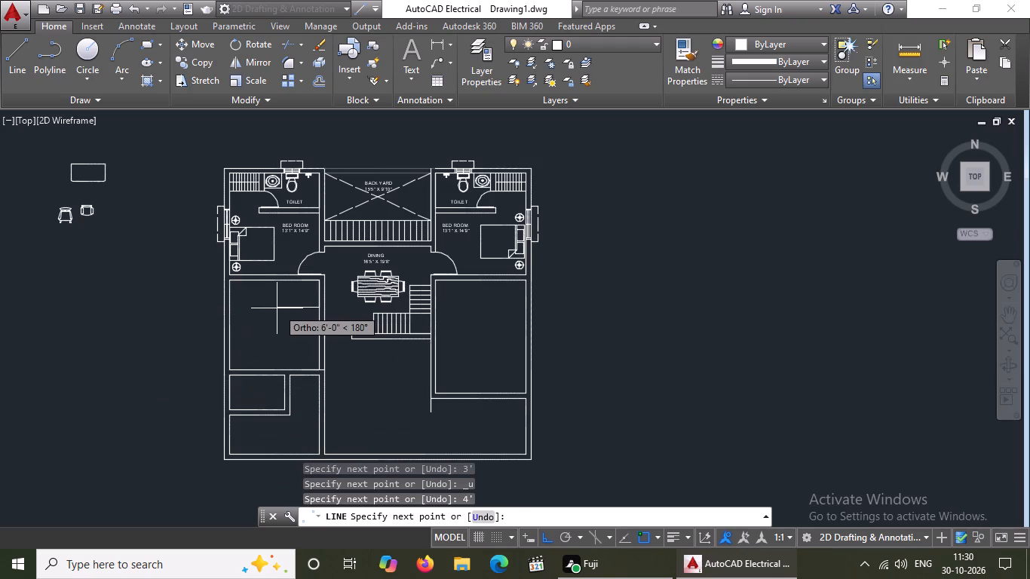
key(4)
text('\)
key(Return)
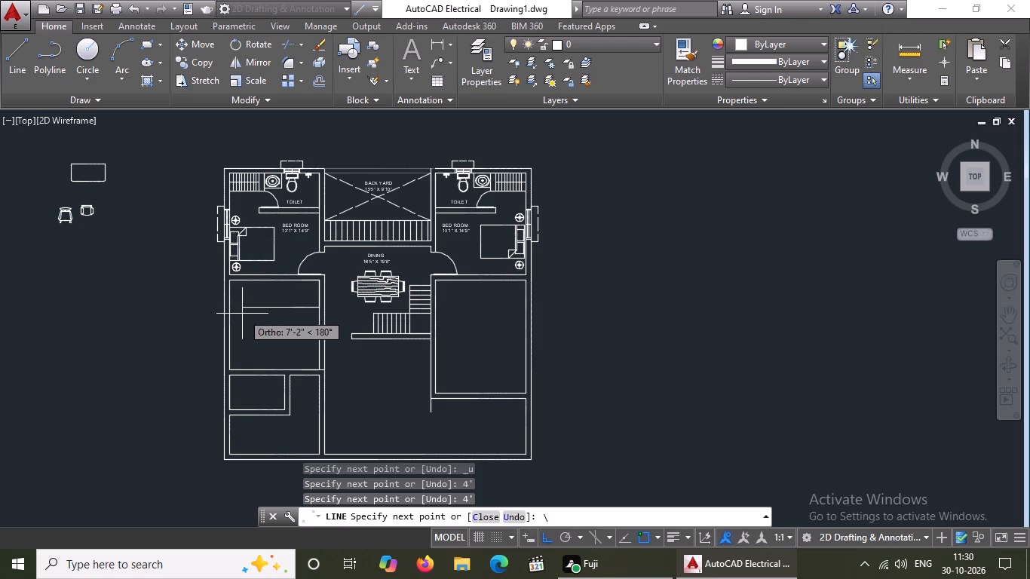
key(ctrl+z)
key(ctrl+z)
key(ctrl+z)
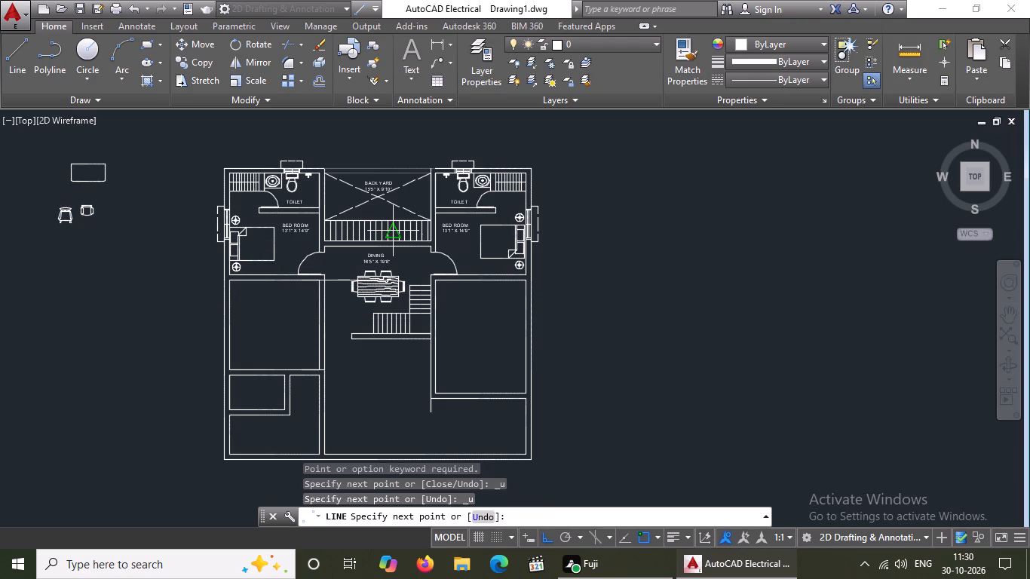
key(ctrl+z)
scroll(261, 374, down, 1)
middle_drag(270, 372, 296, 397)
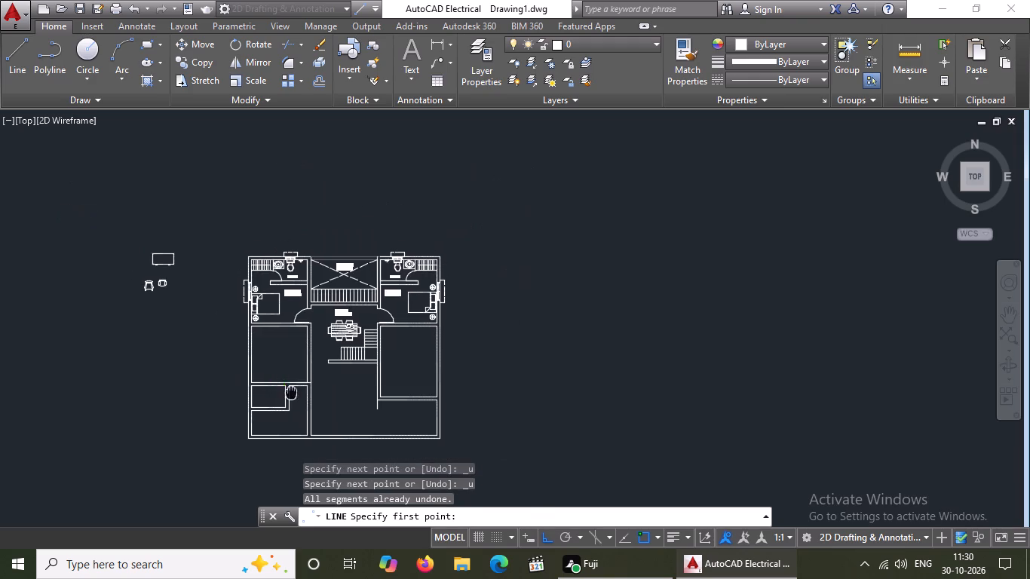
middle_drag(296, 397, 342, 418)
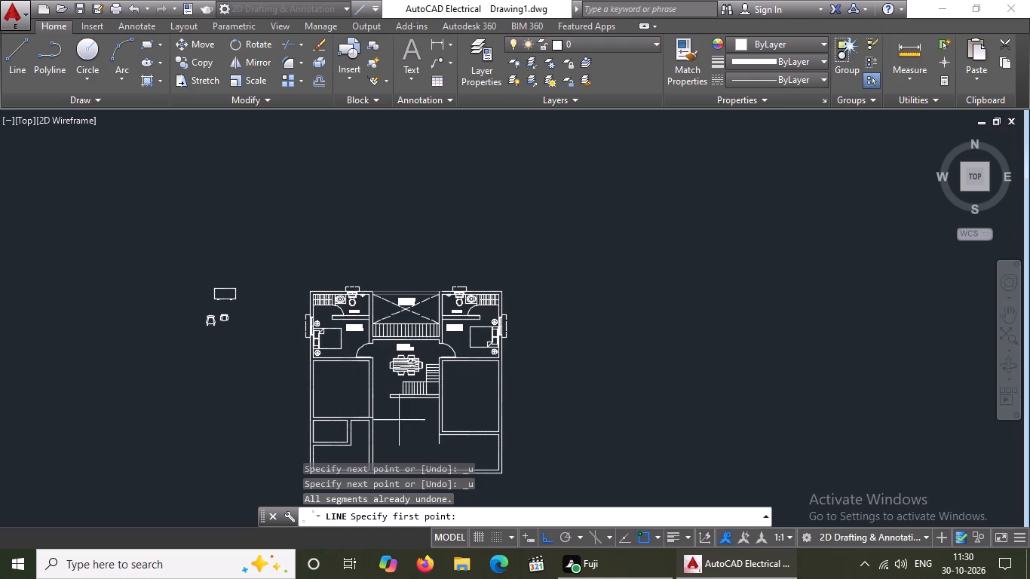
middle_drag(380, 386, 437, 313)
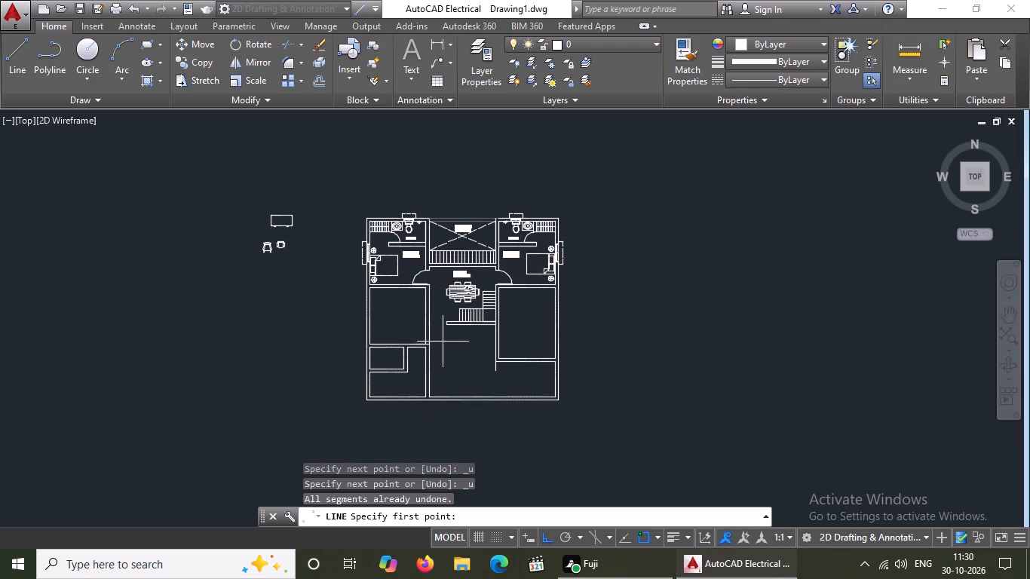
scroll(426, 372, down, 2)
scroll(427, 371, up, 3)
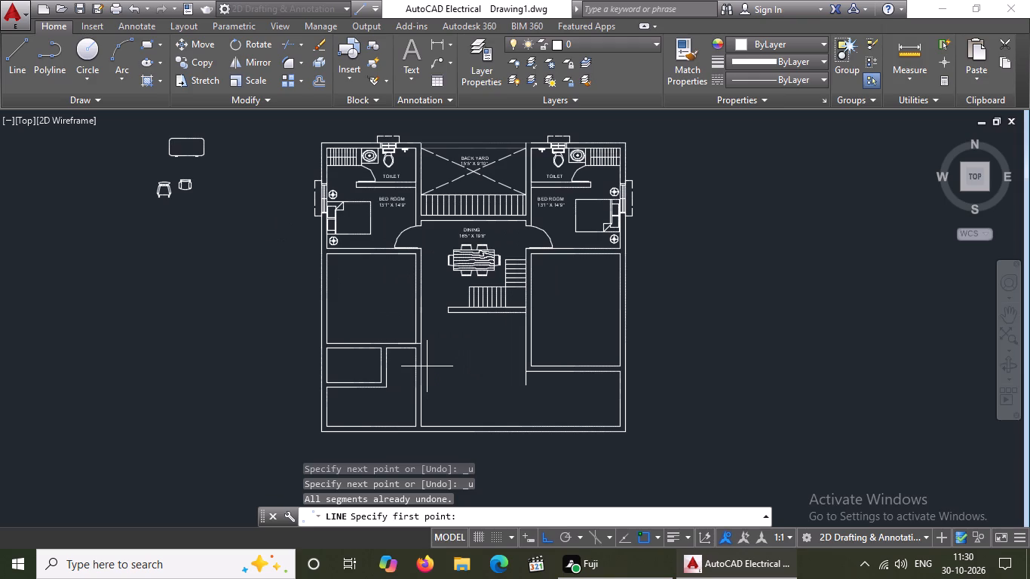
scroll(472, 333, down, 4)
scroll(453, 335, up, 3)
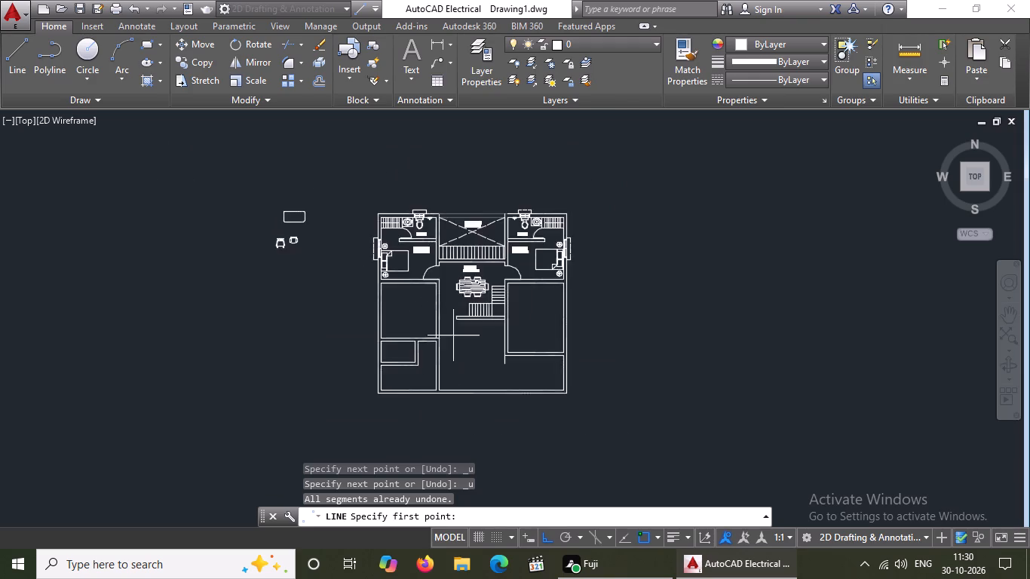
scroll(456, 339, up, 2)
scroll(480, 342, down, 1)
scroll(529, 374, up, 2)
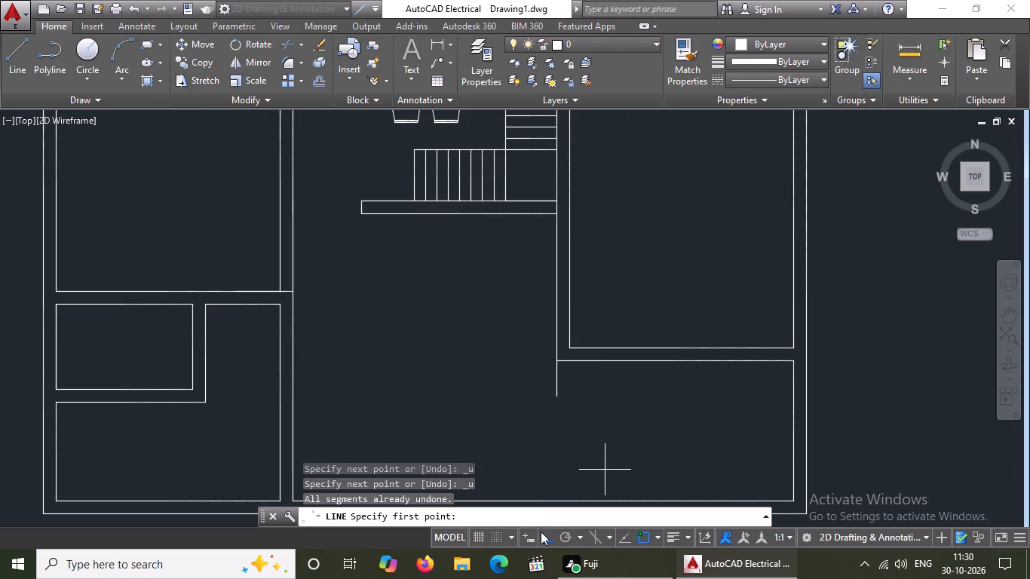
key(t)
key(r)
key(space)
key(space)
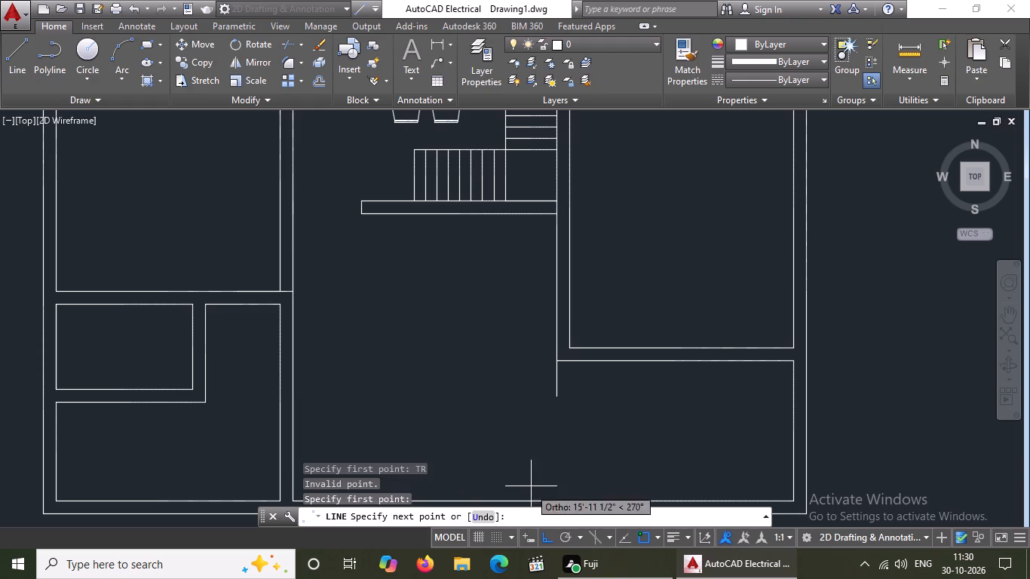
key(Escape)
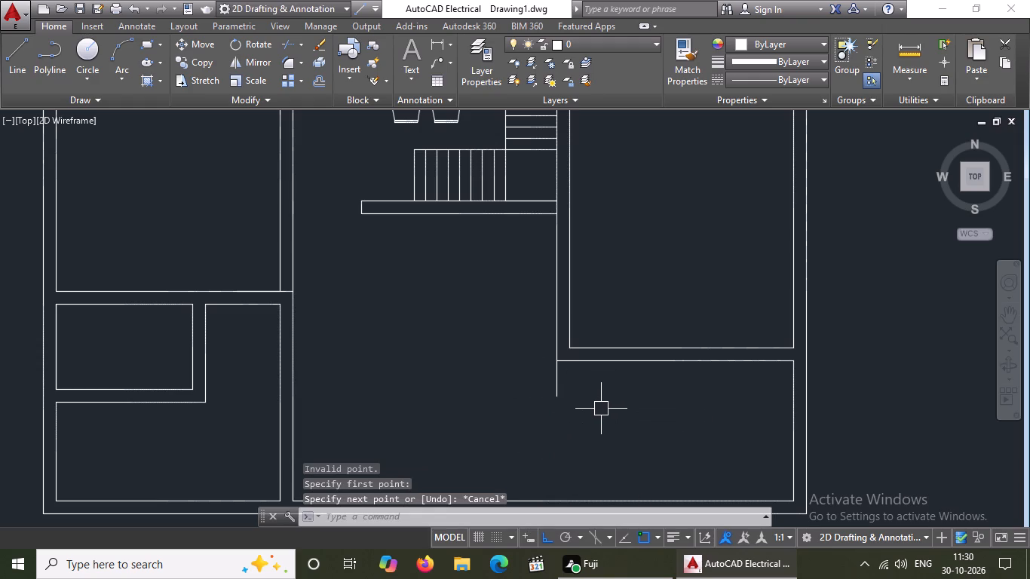
Trim off the short line stub projecting below the lower-left wall corner of the large right-hand room.
key(t)
key(r)
key(Return)
key(Return)
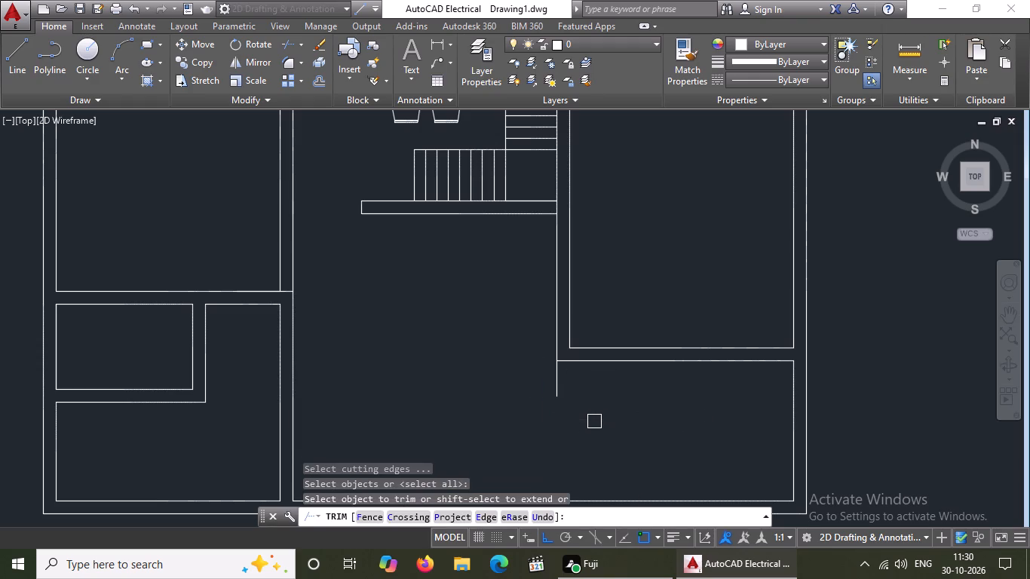
click(558, 396)
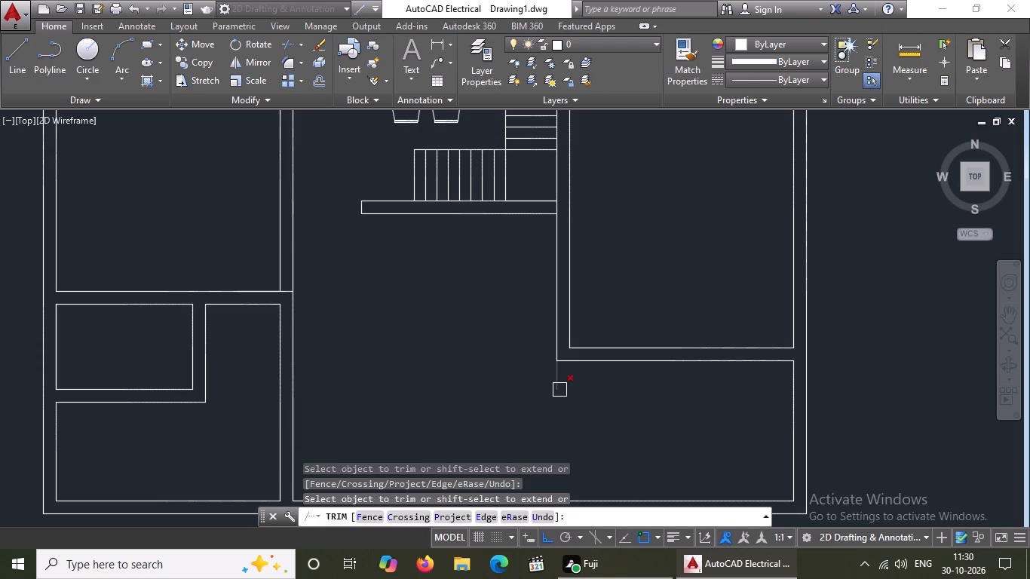
click(559, 388)
scroll(546, 409, down, 3)
key(Escape)
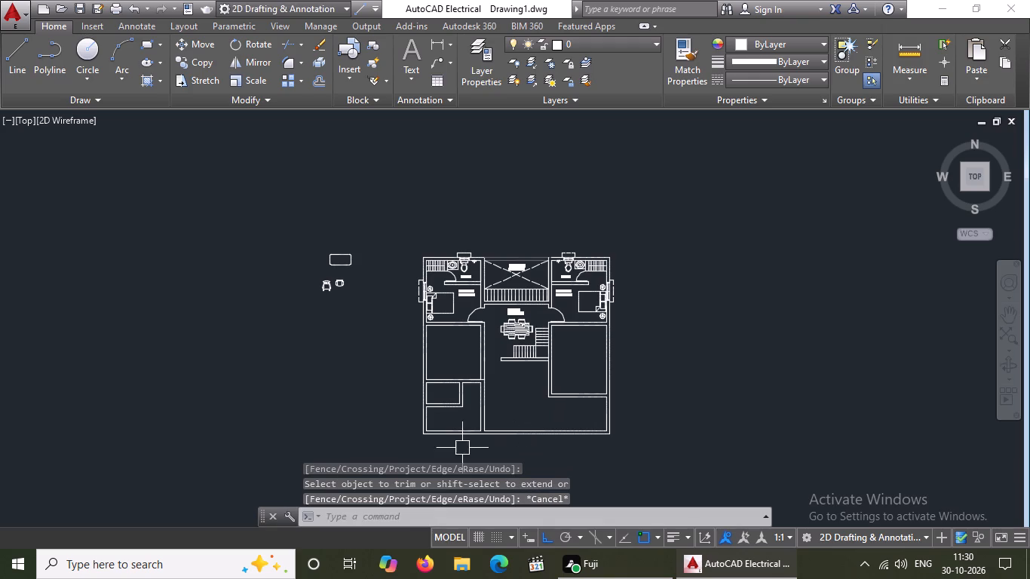
Draw connected lines from the central hall's lower-left inner corner: 6'7" down, 9'10" to the right, and 6'7" back up.
scroll(472, 436, up, 1)
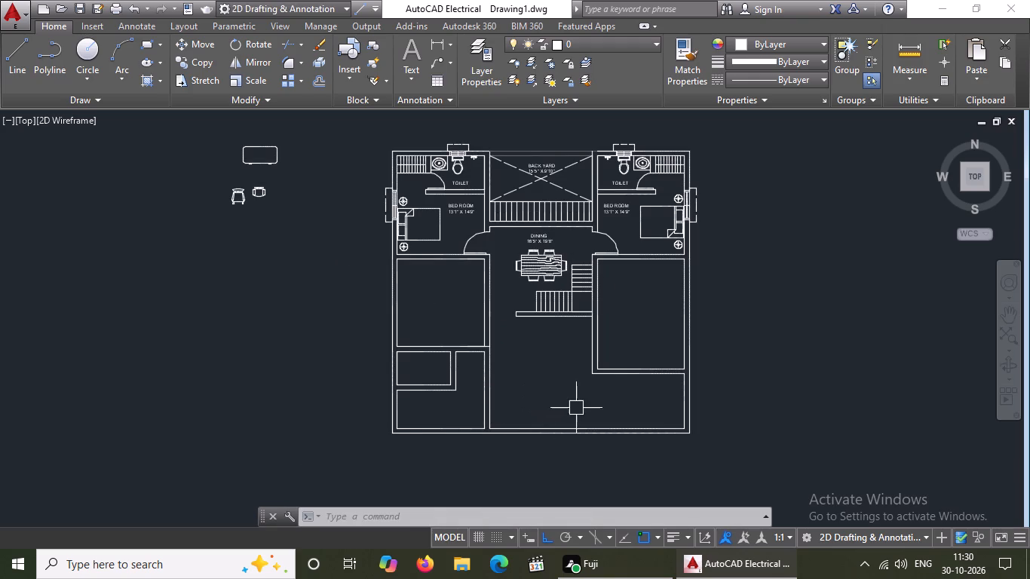
middle_drag(575, 459, 584, 434)
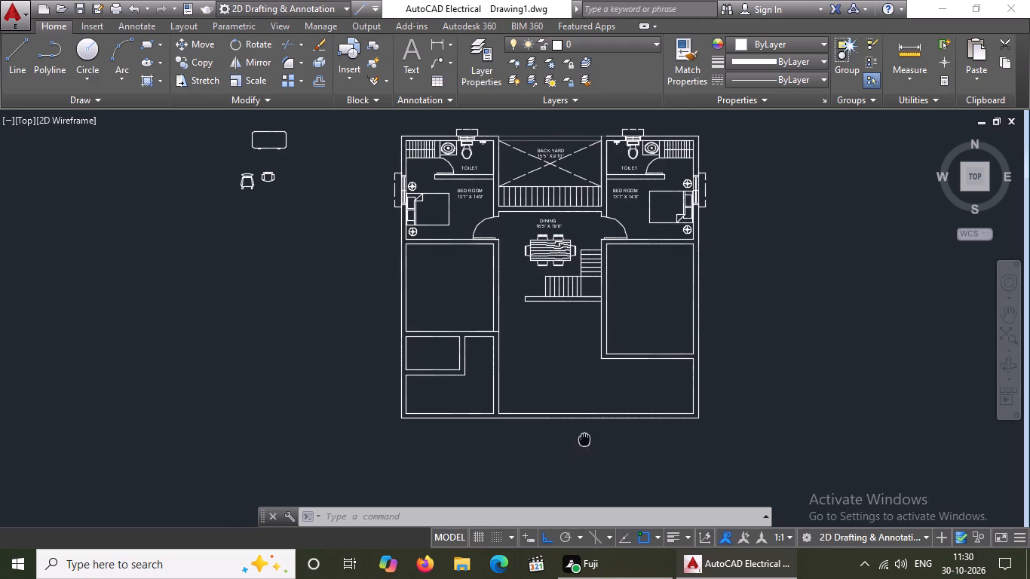
middle_drag(584, 434, 582, 378)
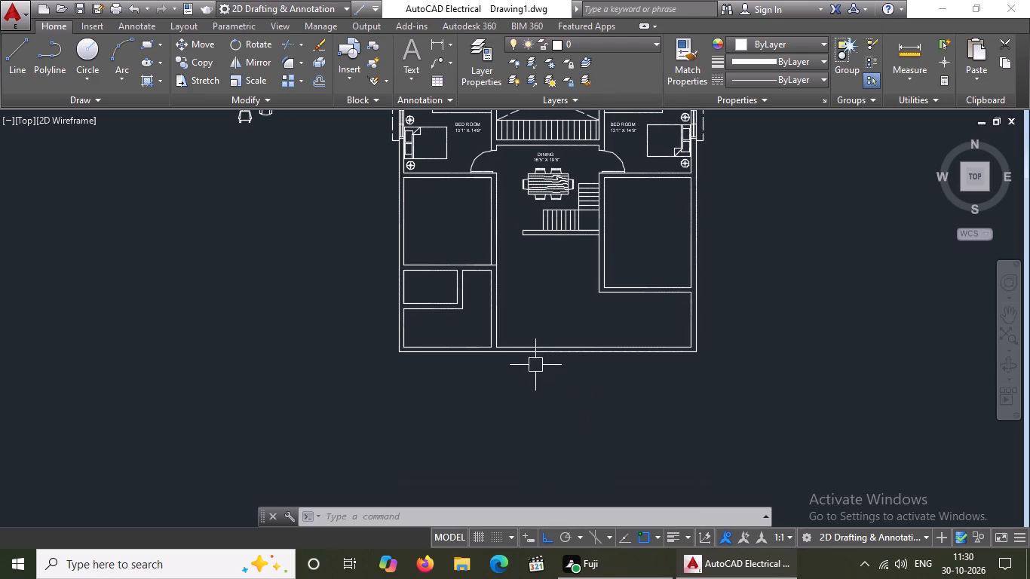
scroll(527, 360, down, 1)
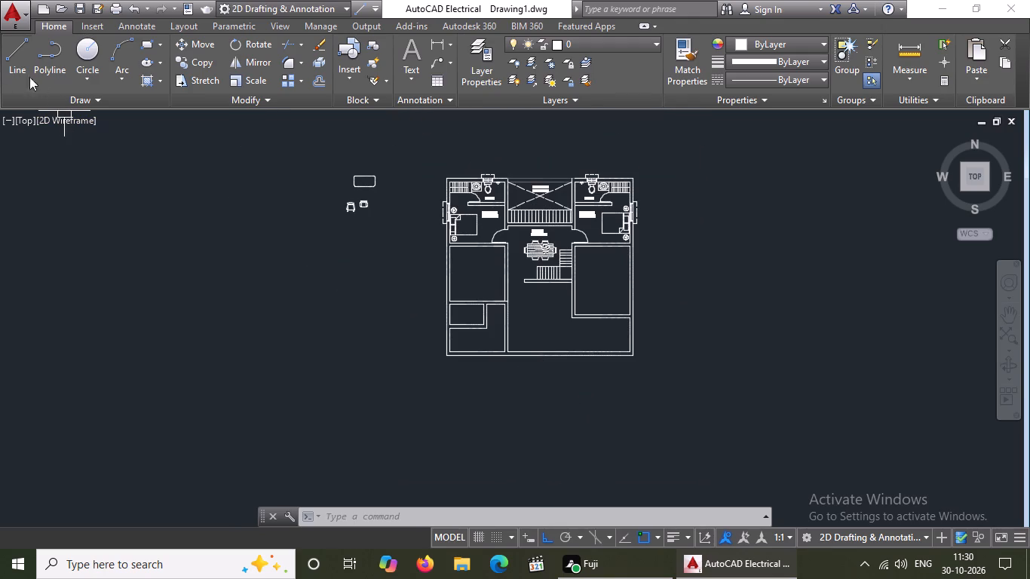
click(16, 61)
scroll(508, 357, up, 3)
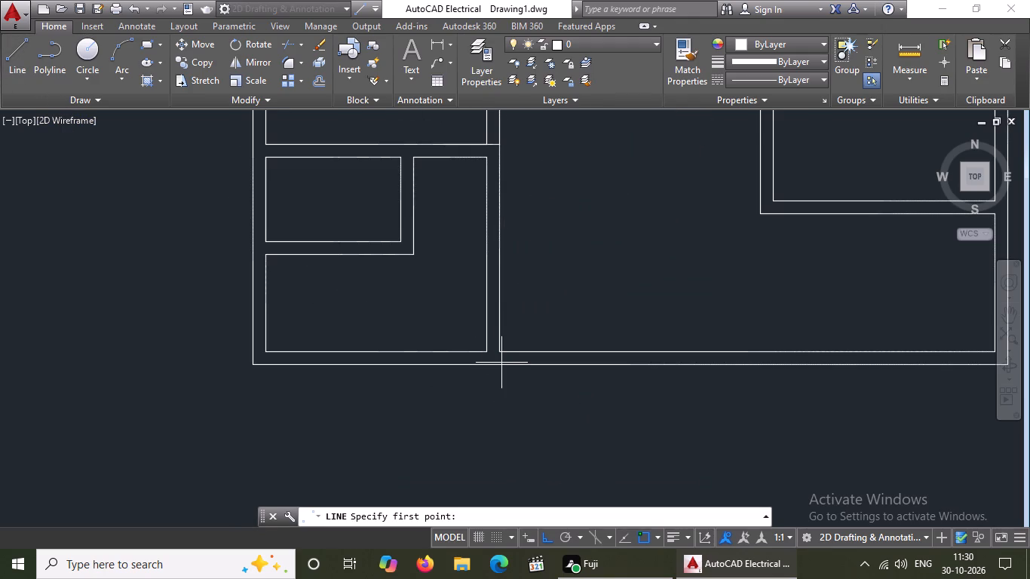
drag(499, 349, 495, 378)
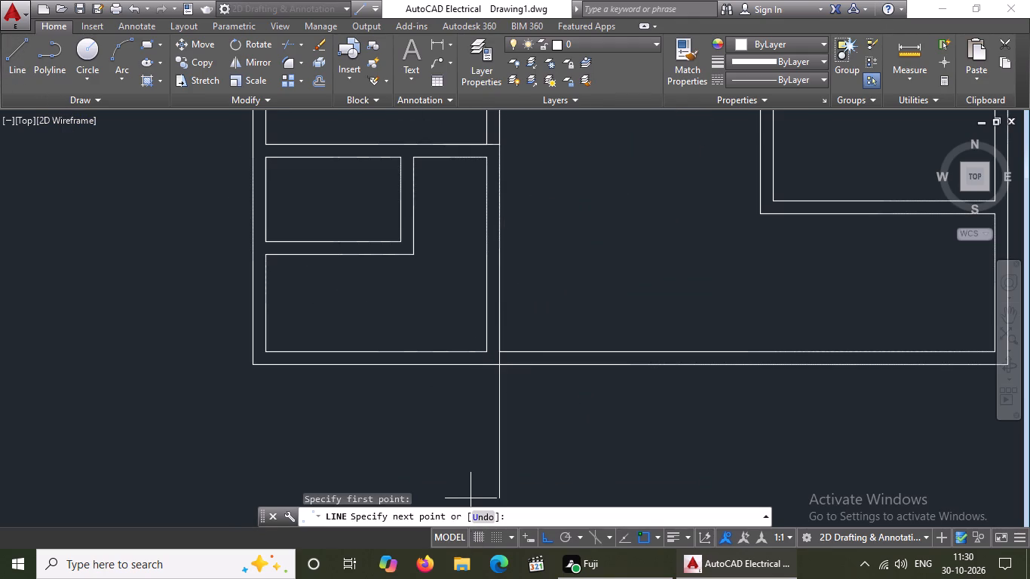
scroll(477, 480, down, 1)
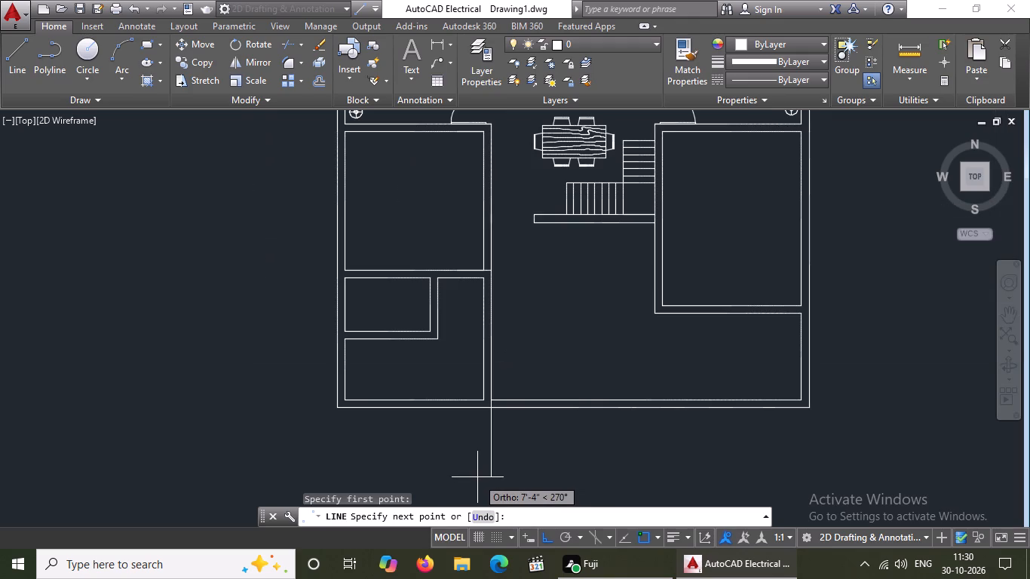
text(6')
key(7)
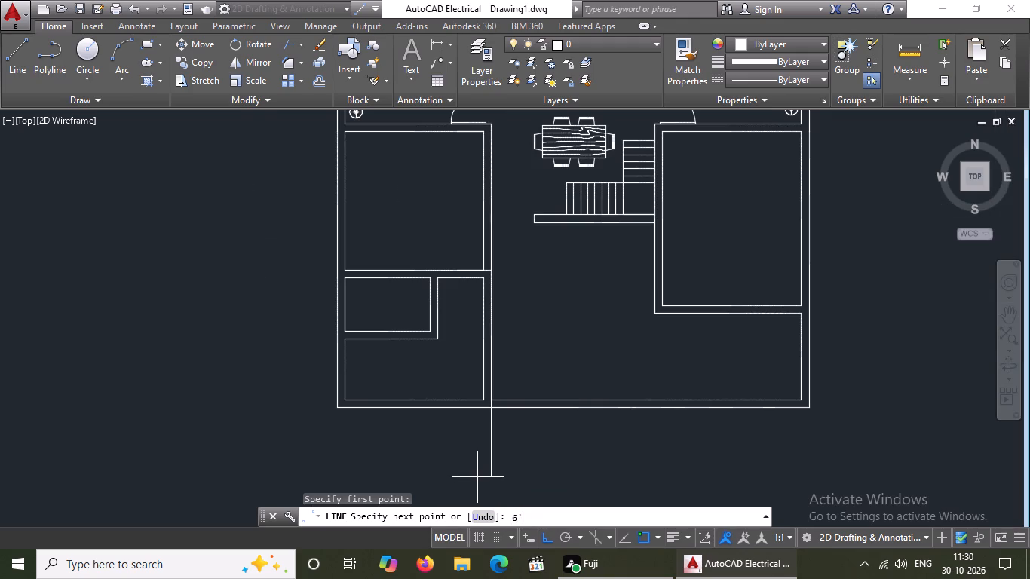
key(shift+quotedbl)
key(Return)
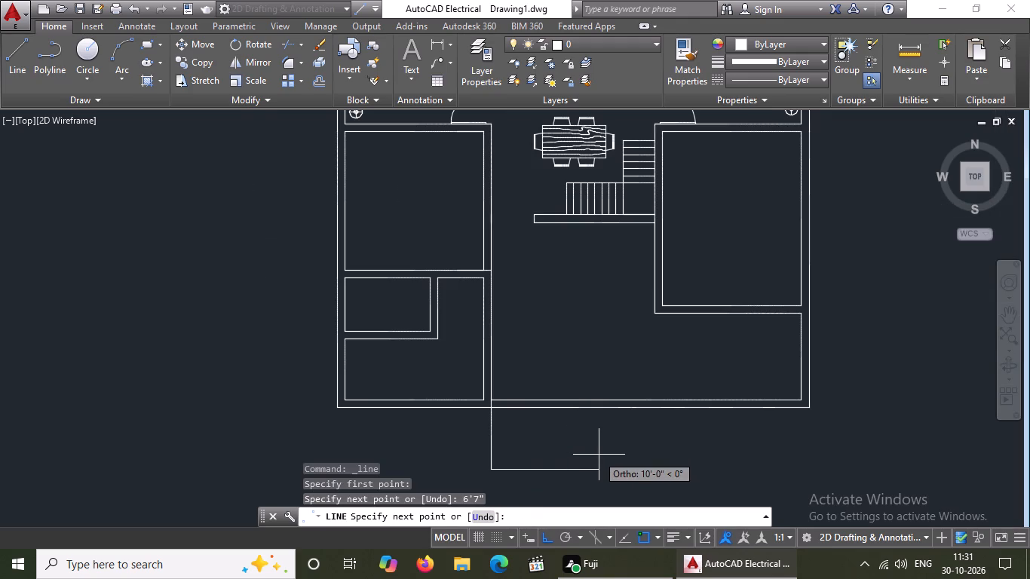
key(9)
key(apostrophe)
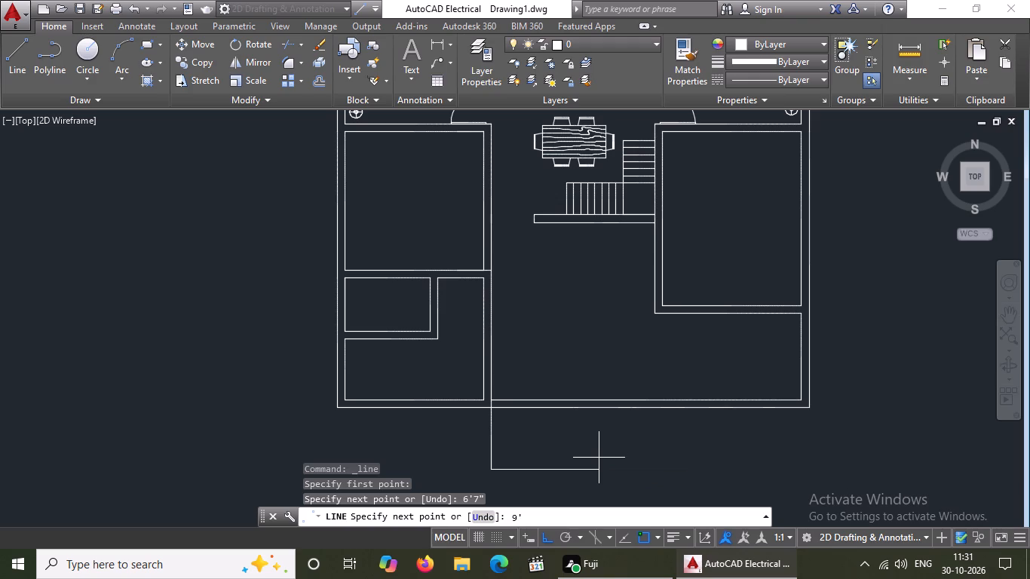
key(1)
key(0)
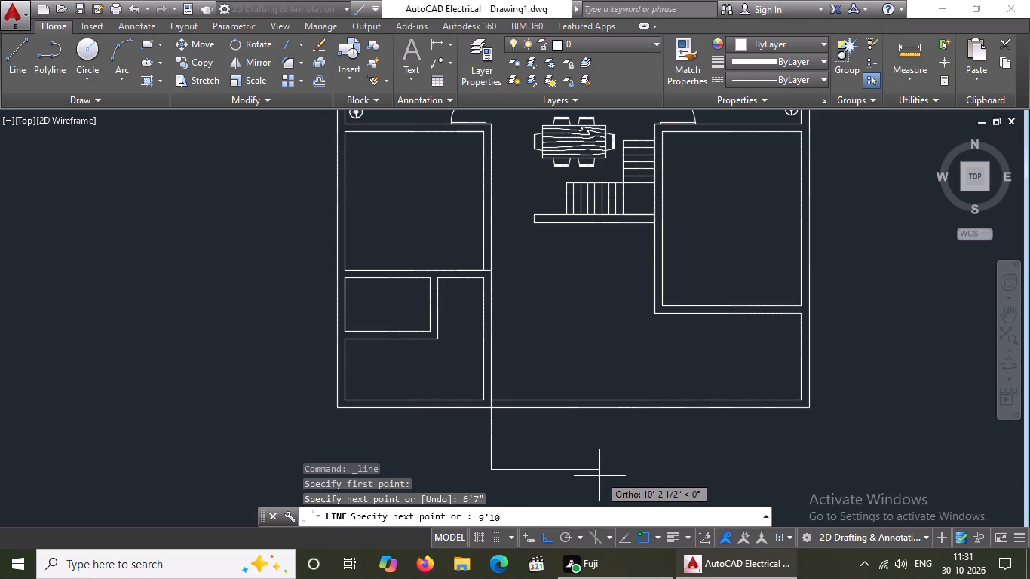
key(shift+quotedbl)
key(Return)
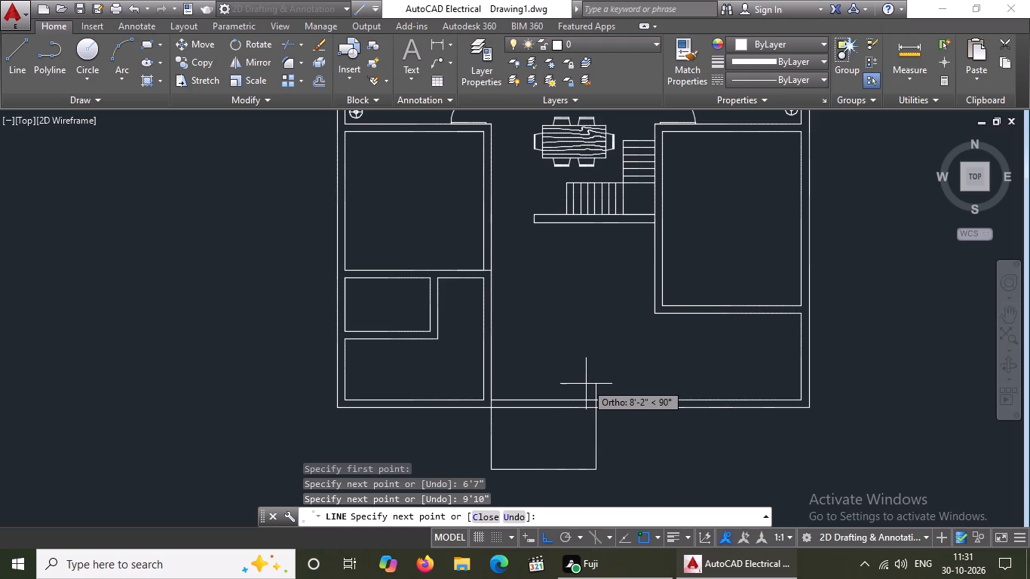
key(6)
key(apostrophe)
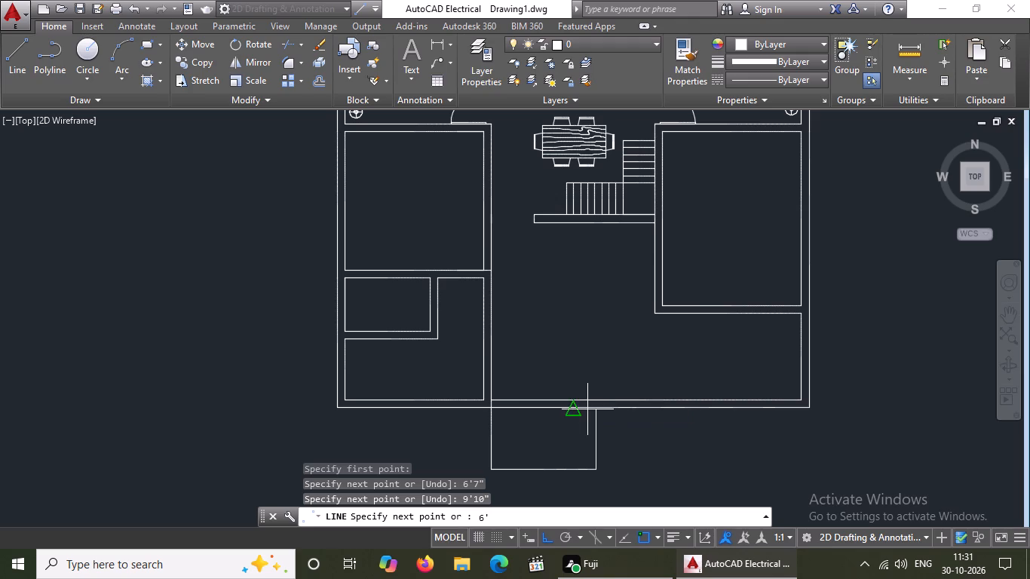
key(7)
key(shift+quotedbl)
key(Return)
key(Return)
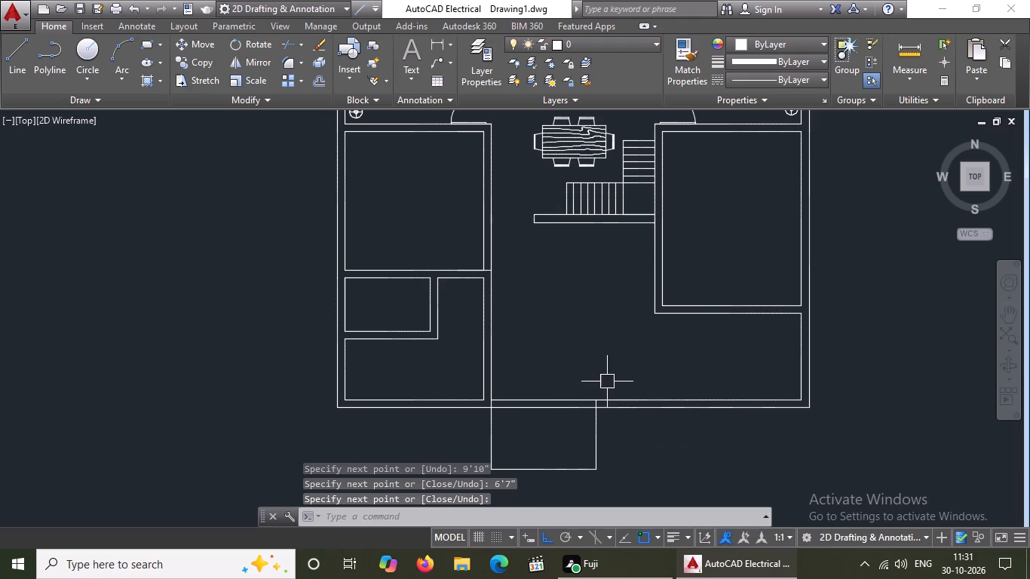
Fillet the new outline's bottom line with the building's outer right wall line so they meet at a corner.
scroll(608, 380, down, 1)
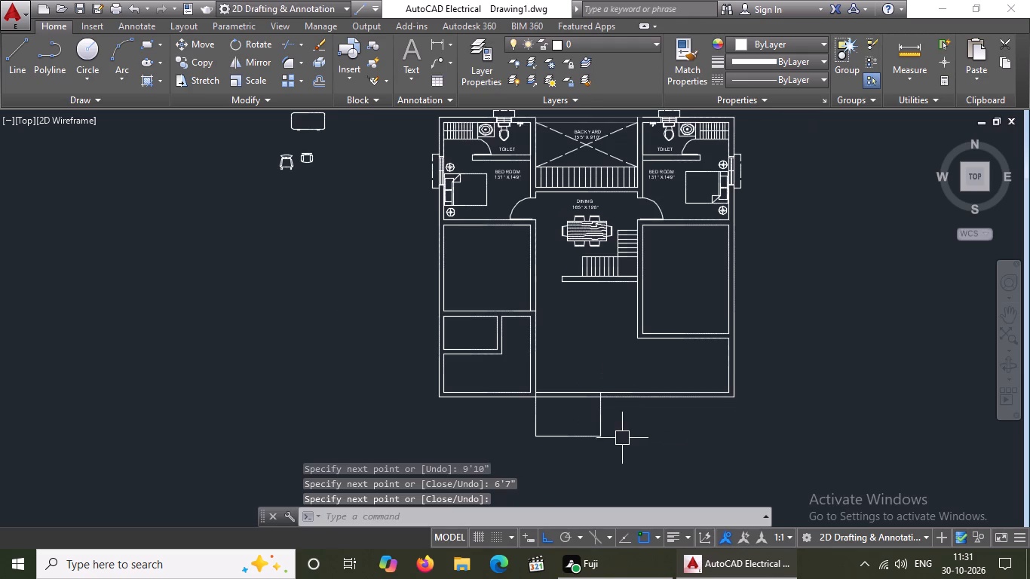
scroll(622, 428, down, 1)
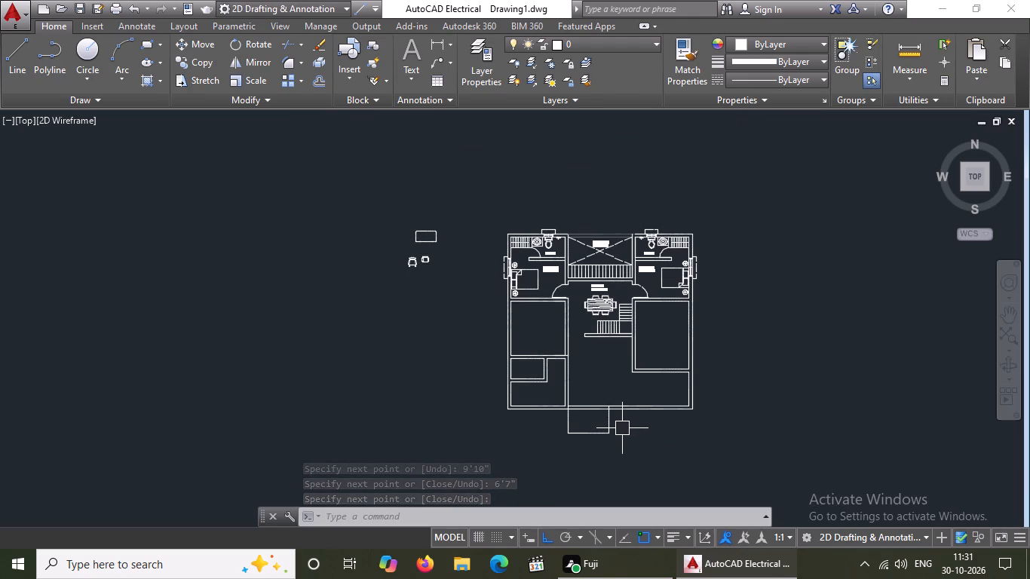
key(f)
key(Return)
scroll(651, 427, up, 3)
drag(461, 452, 492, 447)
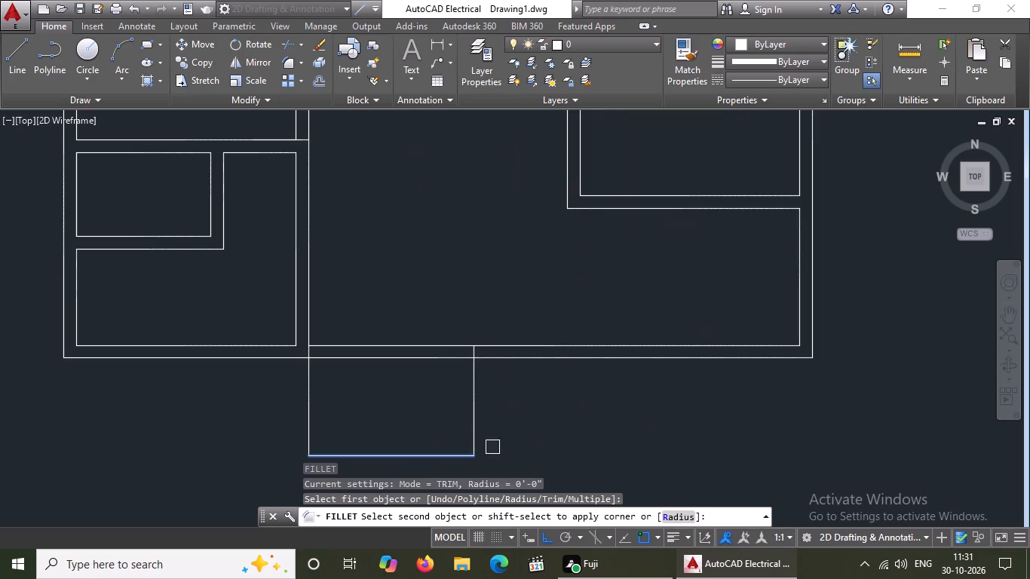
drag(492, 447, 477, 450)
click(816, 311)
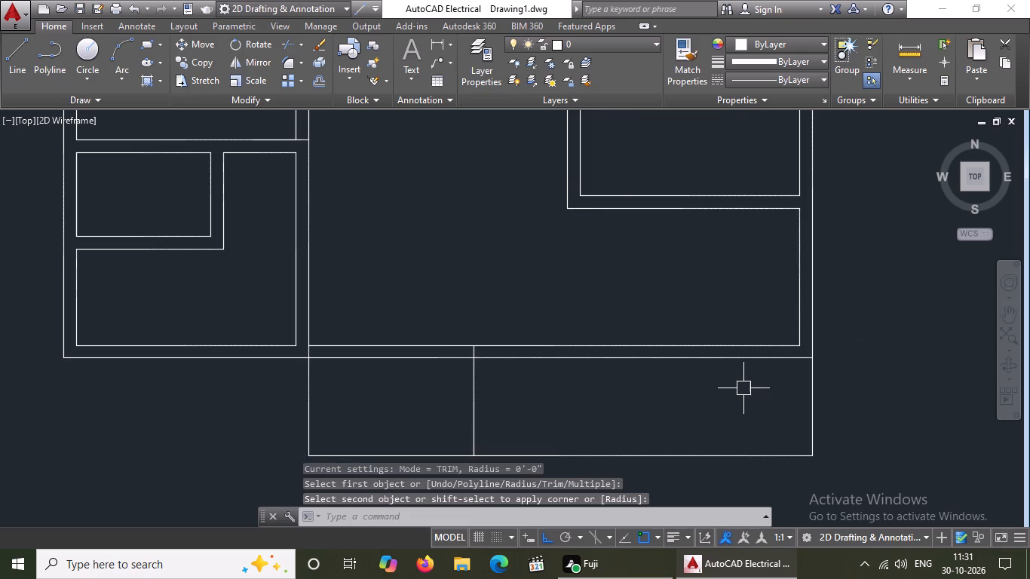
scroll(743, 388, down, 1)
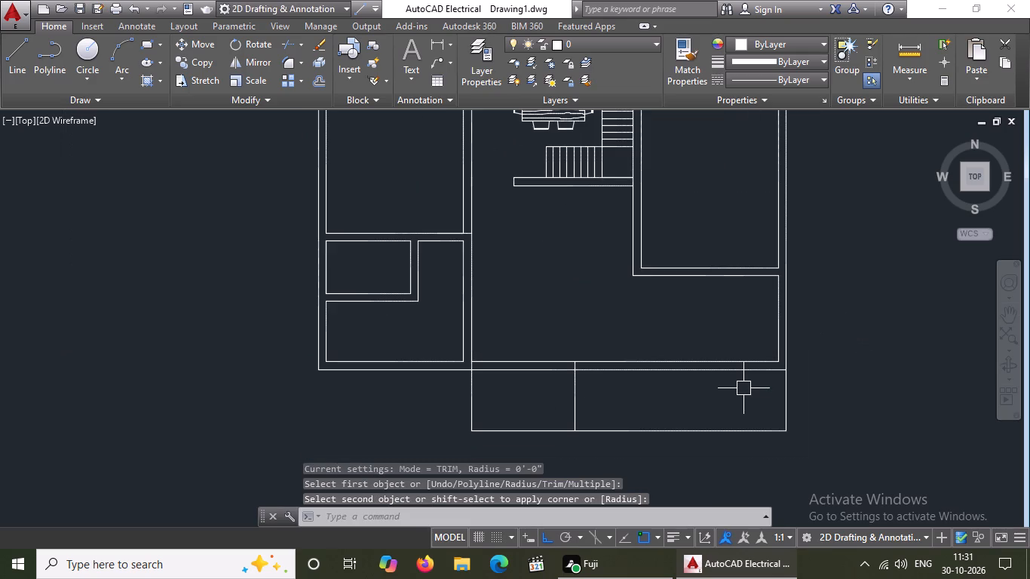
key(Escape)
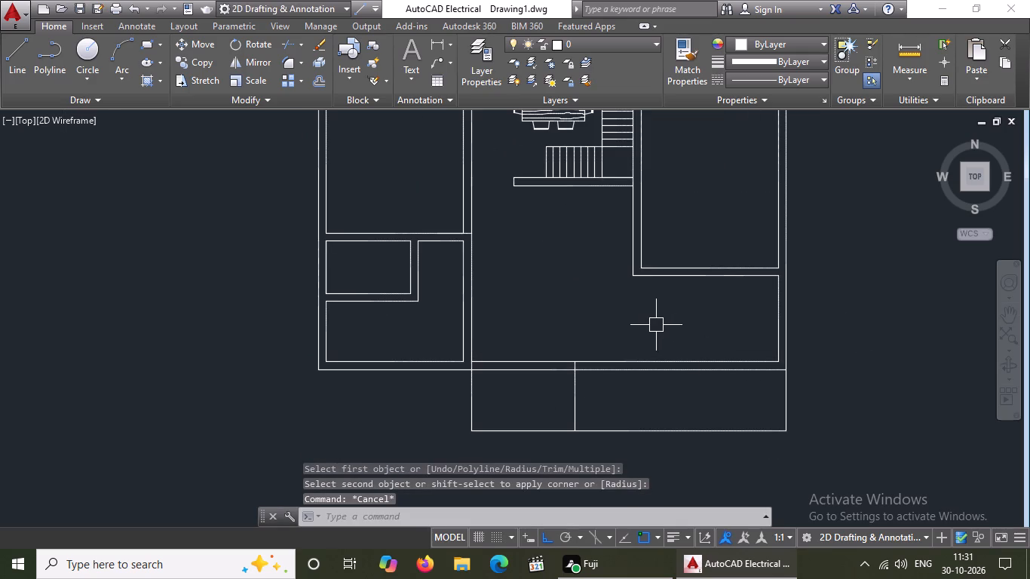
Extend both faces of the wall between the central hall and the large right-hand room down to the front wall's inner face.
key(e)
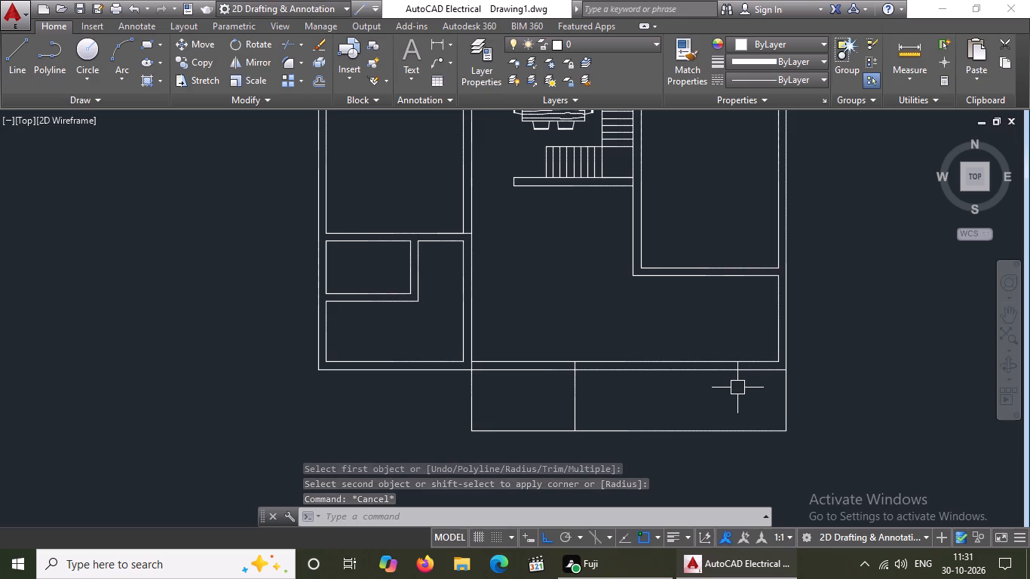
key(x)
key(space)
key(space)
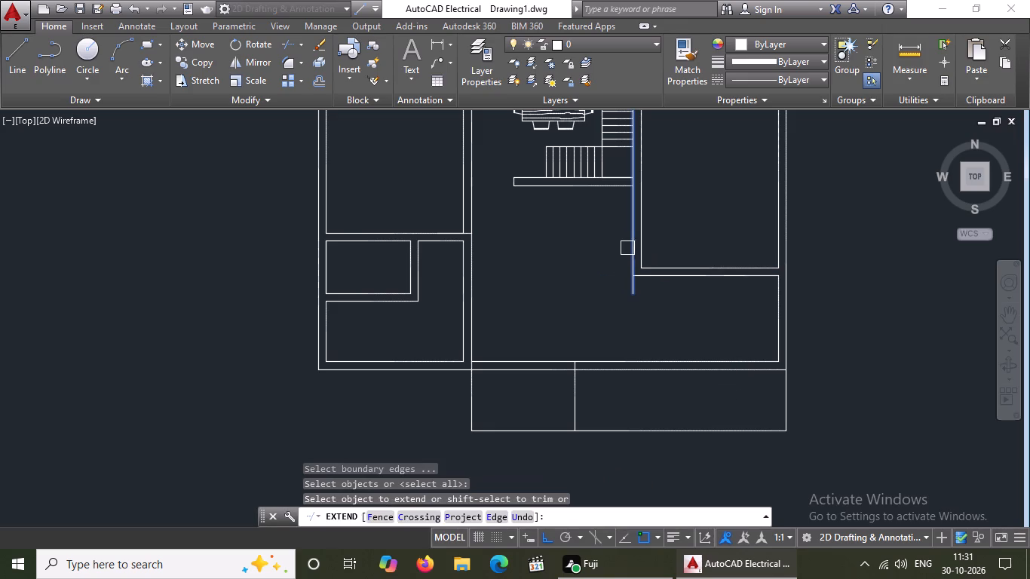
click(629, 245)
click(632, 242)
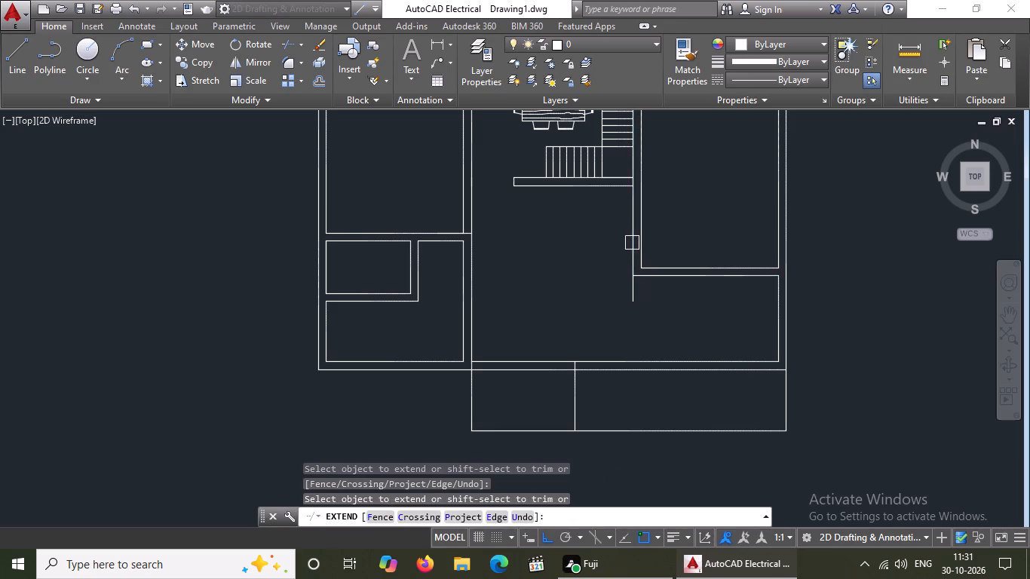
click(632, 246)
click(642, 235)
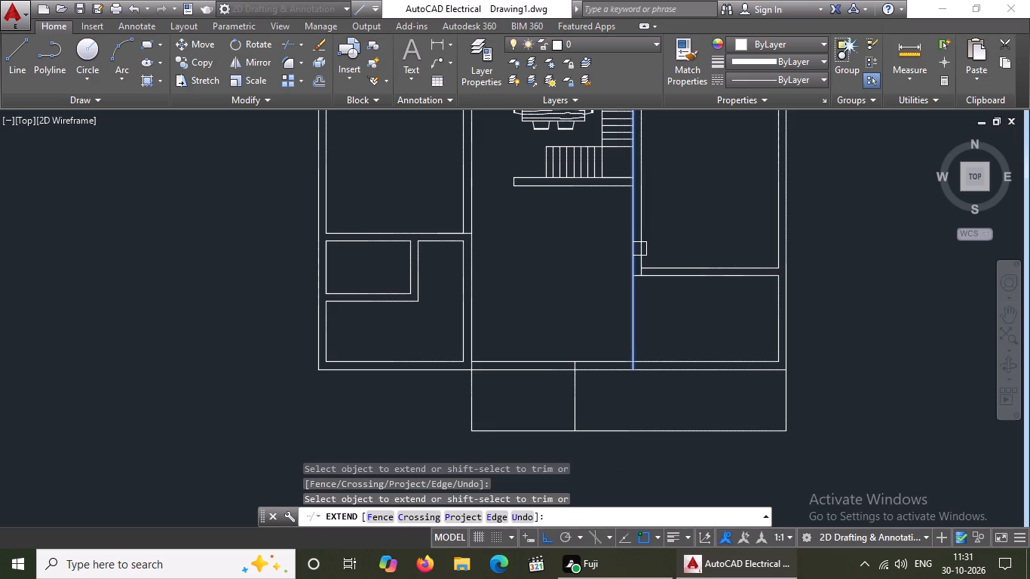
click(642, 241)
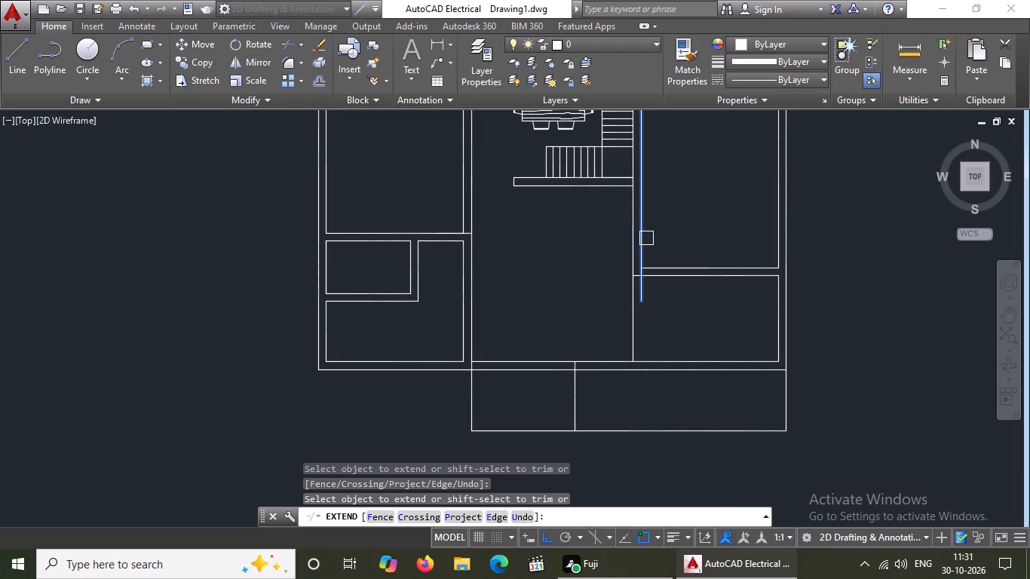
click(647, 238)
click(645, 295)
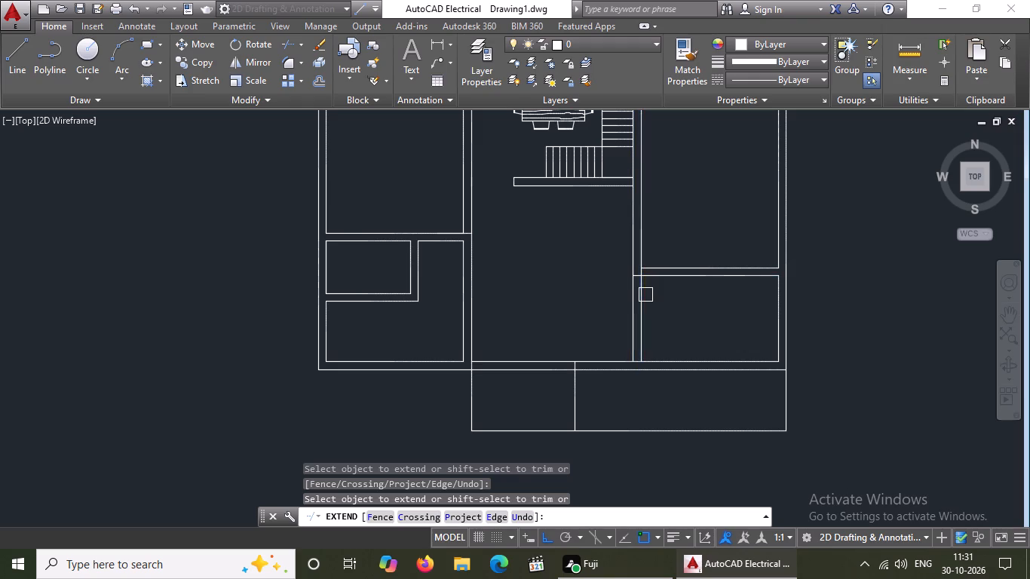
scroll(661, 339, down, 2)
key(Escape)
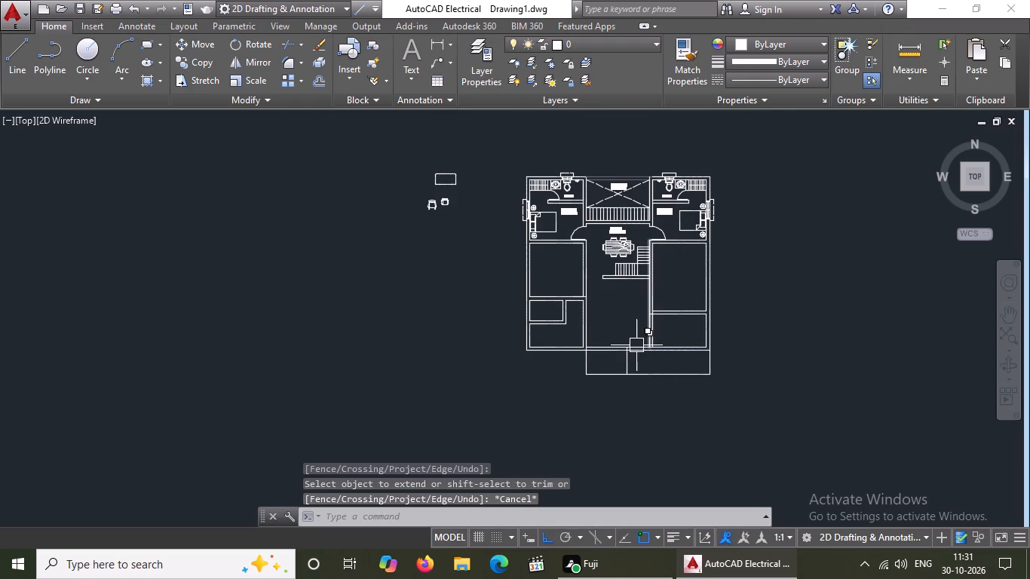
Trim both faces of the front wall between the extended dividing wall and the right side wall.
middle_drag(636, 347, 563, 386)
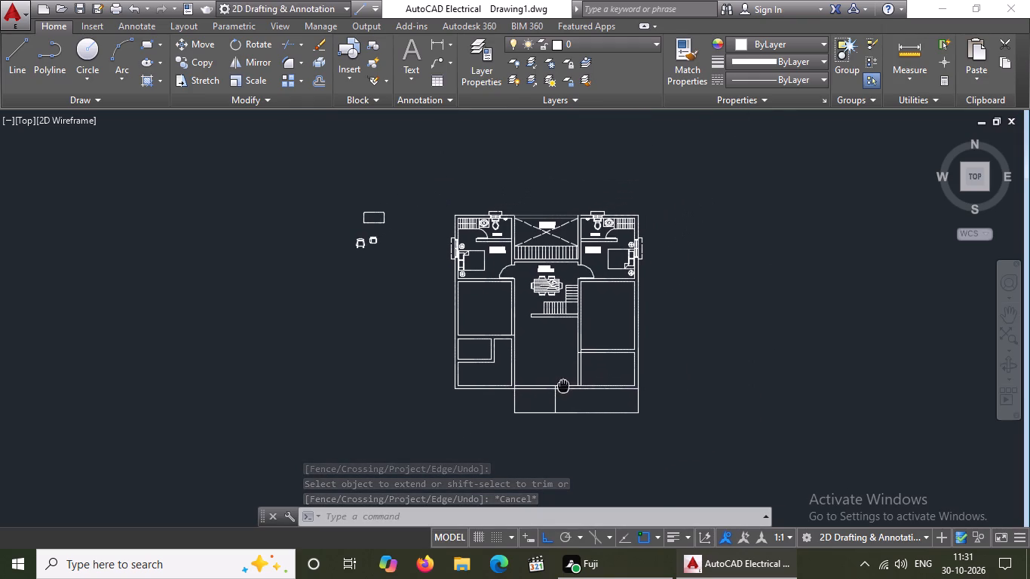
middle_drag(563, 386, 563, 387)
scroll(593, 406, up, 3)
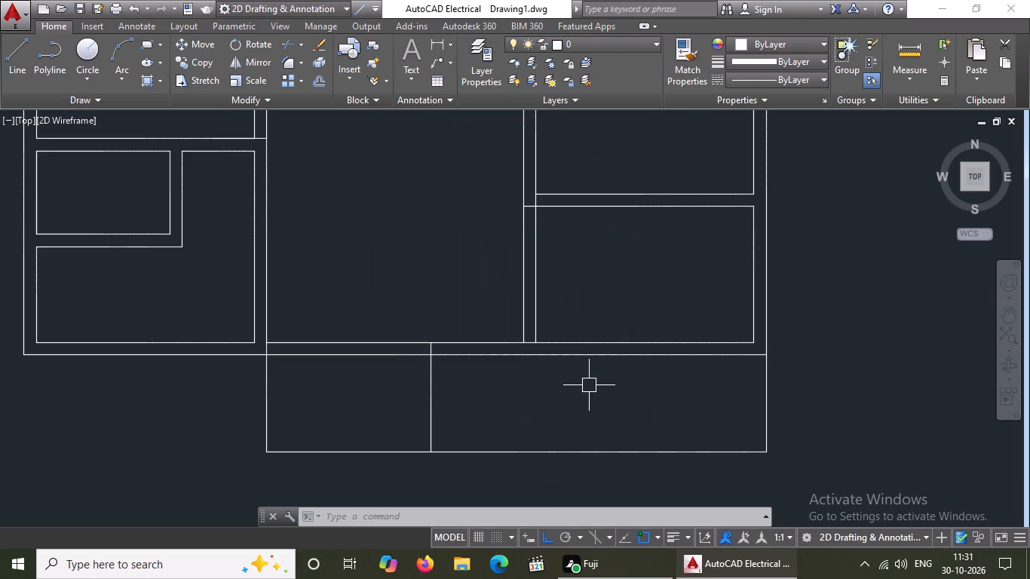
scroll(578, 368, up, 1)
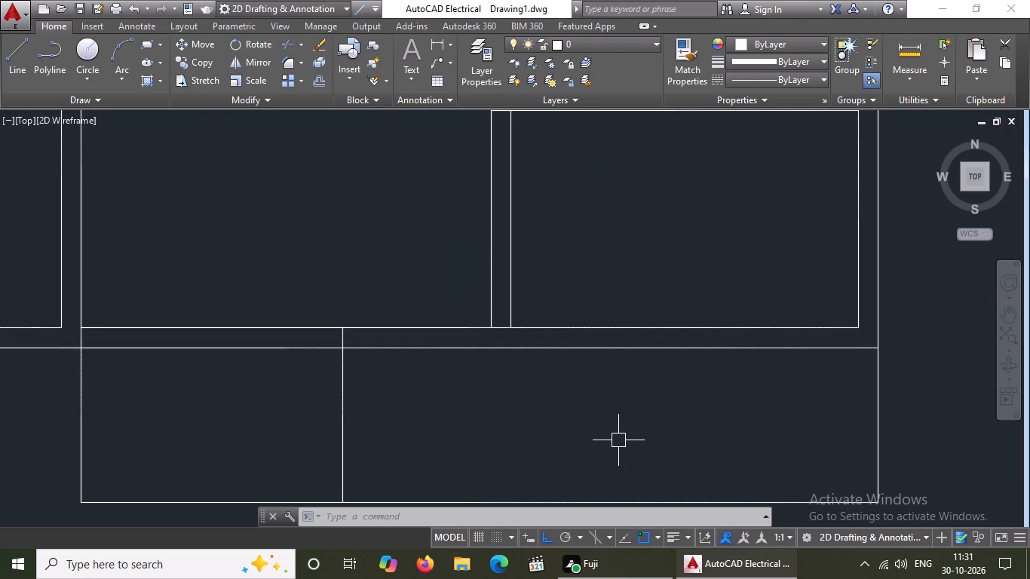
text(TR)
key(space)
key(space)
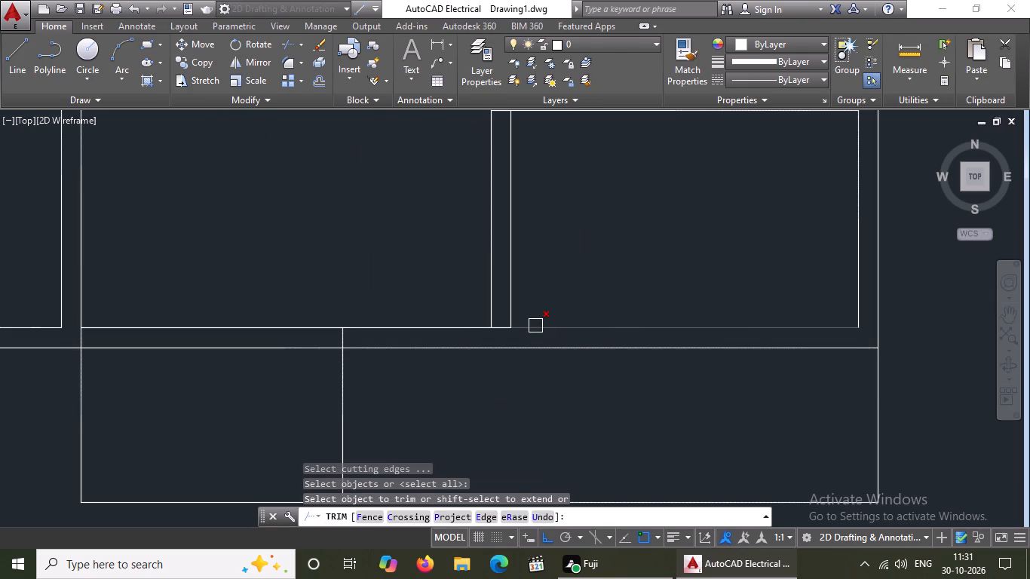
click(535, 325)
drag(524, 350, 553, 349)
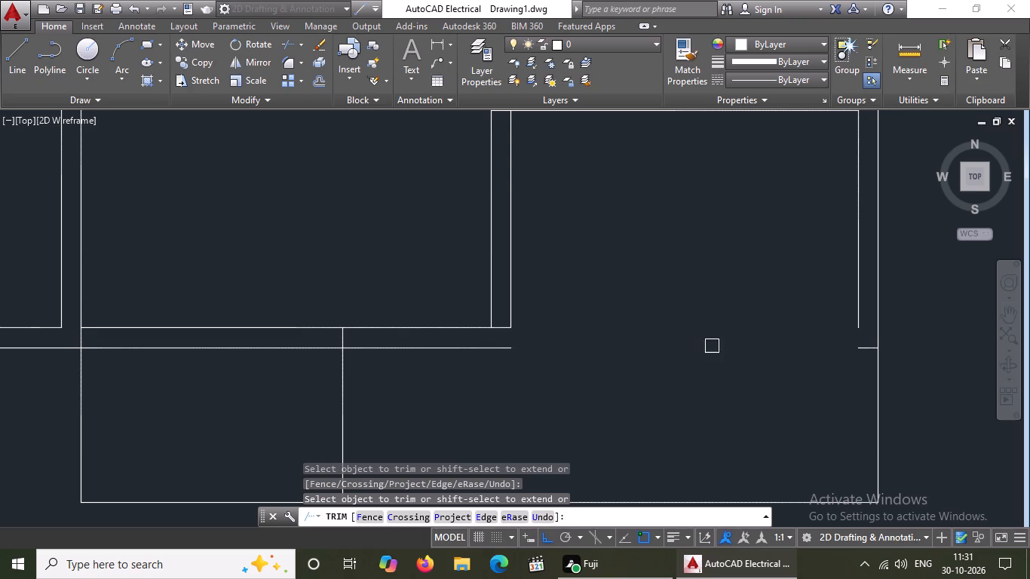
scroll(727, 374, down, 1)
key(Escape)
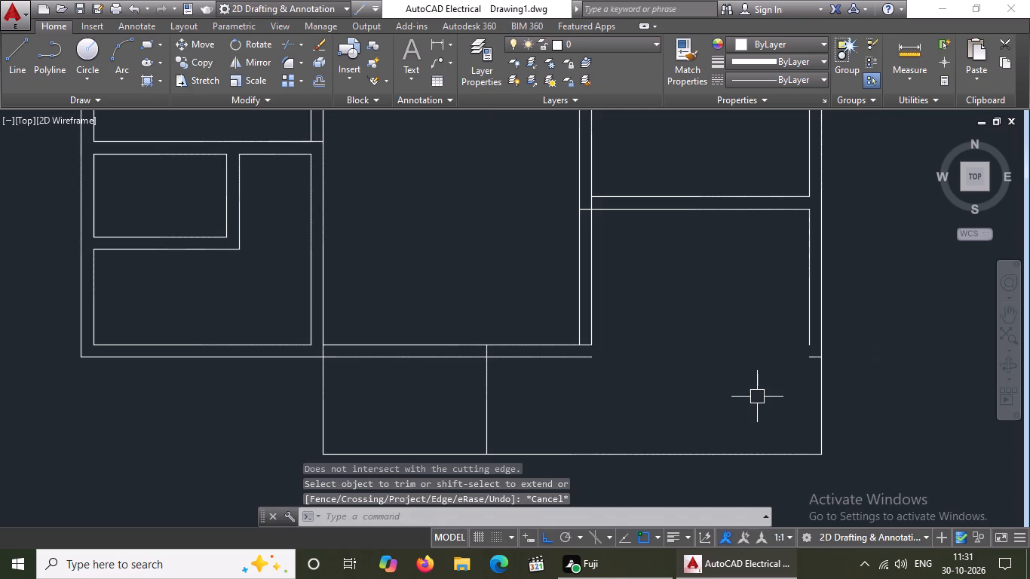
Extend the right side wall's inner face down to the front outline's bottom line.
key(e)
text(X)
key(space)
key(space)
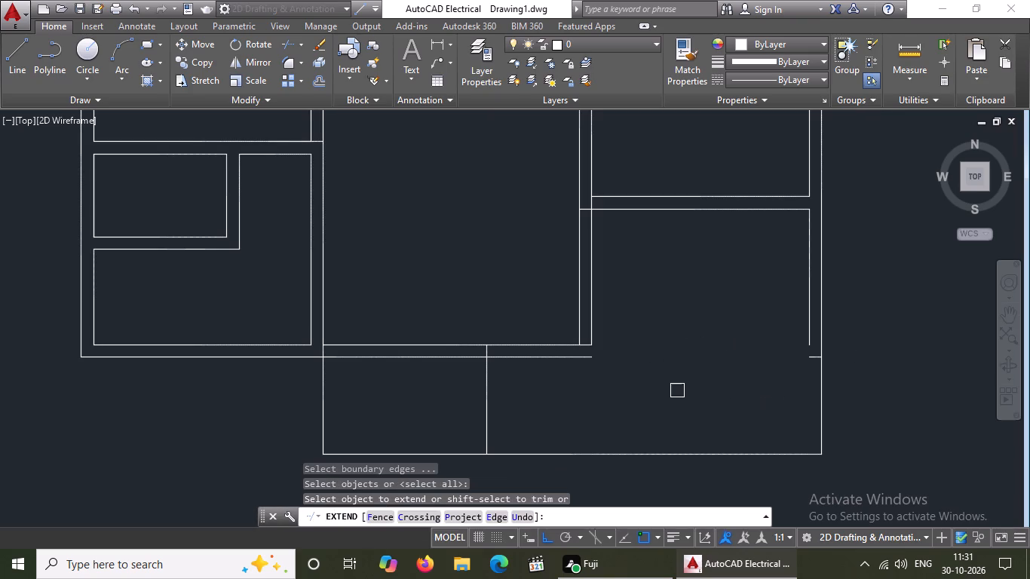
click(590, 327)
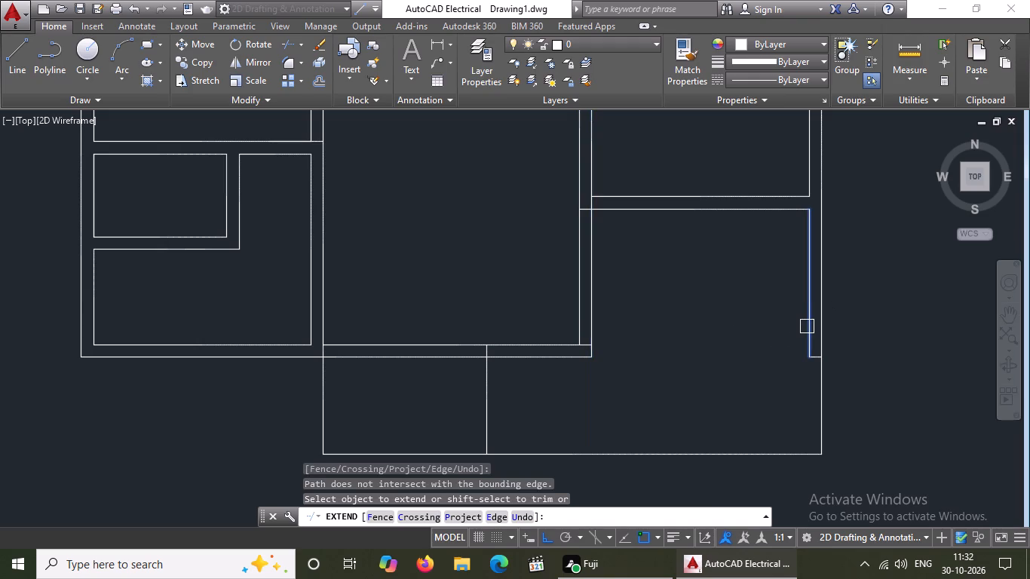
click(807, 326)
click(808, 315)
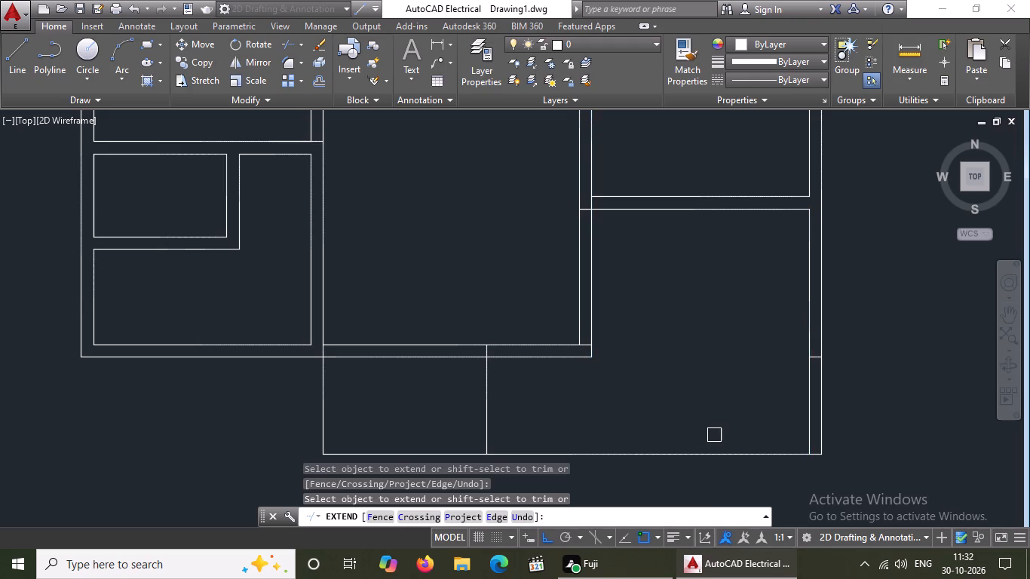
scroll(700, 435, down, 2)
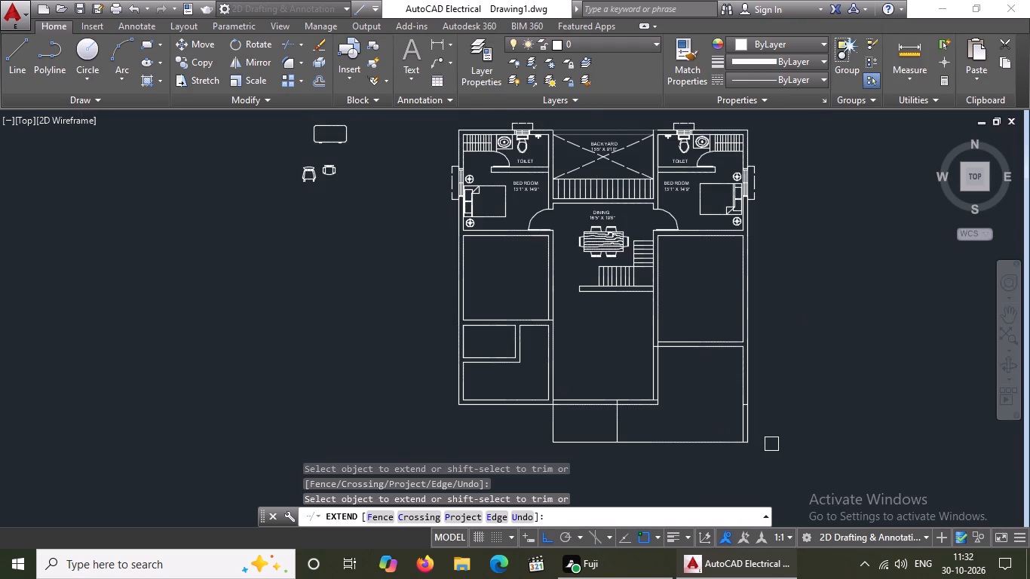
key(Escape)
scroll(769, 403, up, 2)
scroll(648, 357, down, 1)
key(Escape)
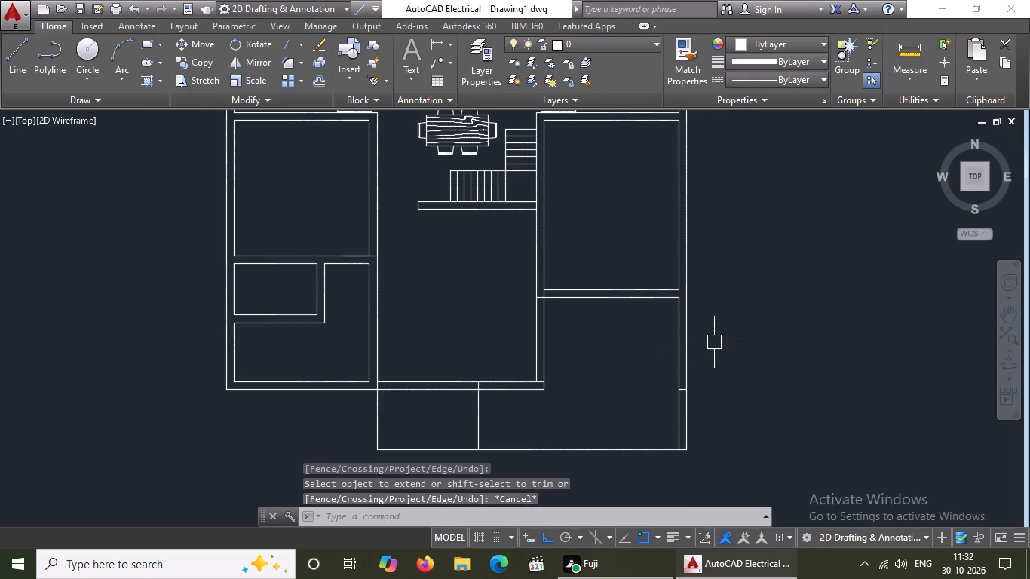
Erase the right side wall's inner face line in the front right-hand area and the short leftover front wall stub.
scroll(713, 327, up, 2)
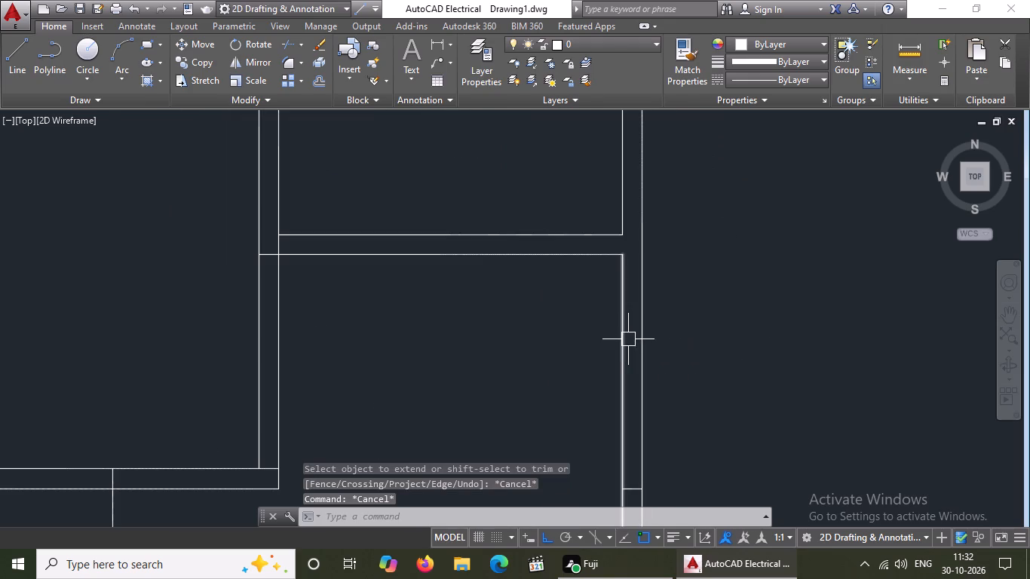
click(625, 341)
key(Delete)
scroll(630, 339, down, 1)
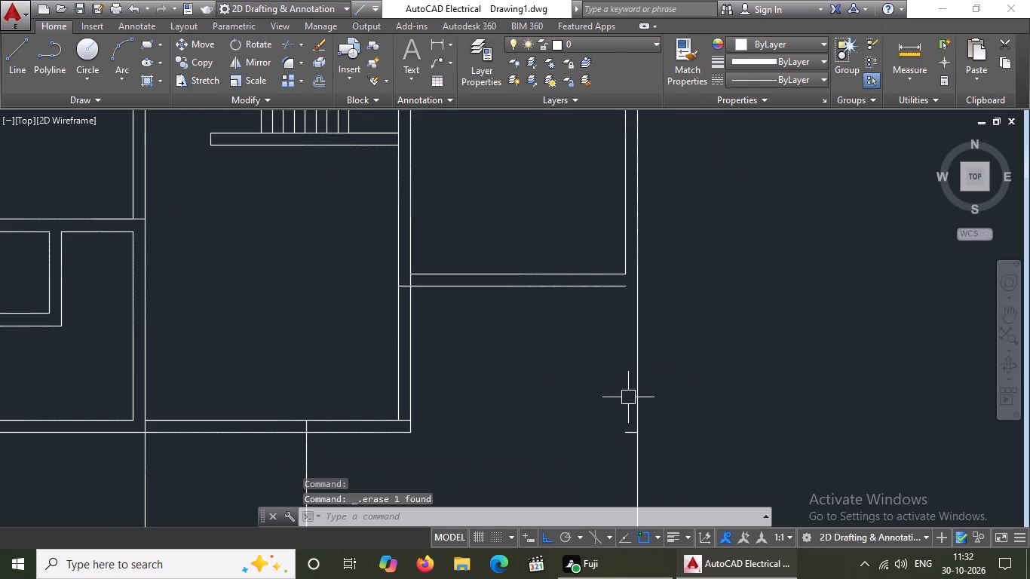
click(618, 409)
click(664, 440)
key(Delete)
scroll(676, 403, down, 2)
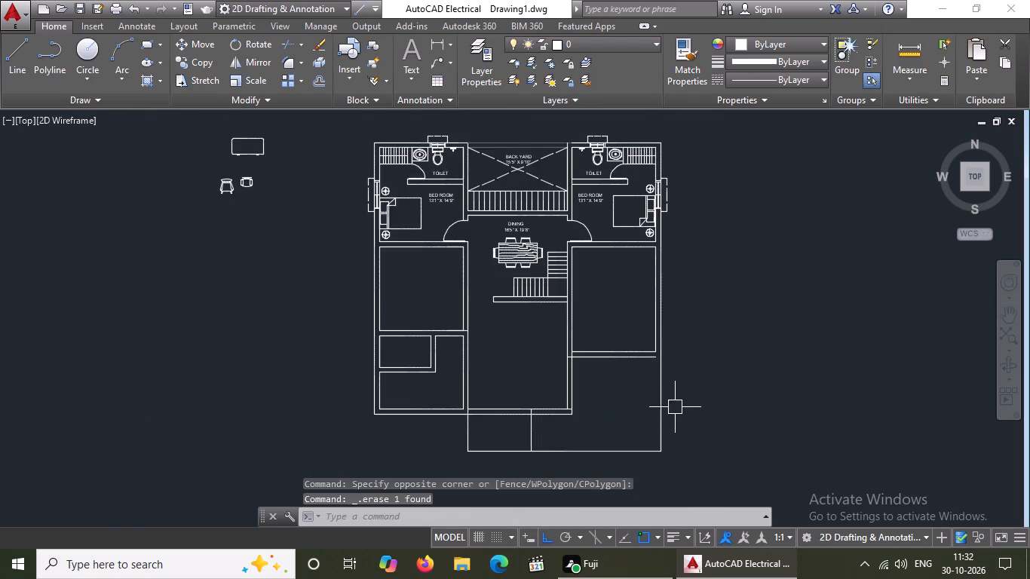
Extend the lower face of the wall below the large right-hand room to the building's outer right wall line.
scroll(659, 455, up, 2)
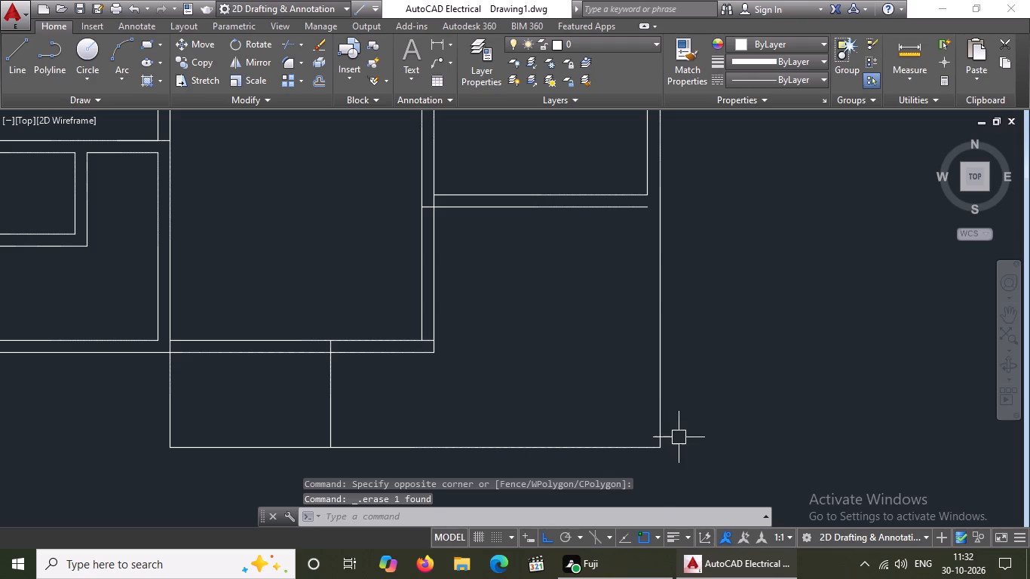
text(EX)
key(space)
key(space)
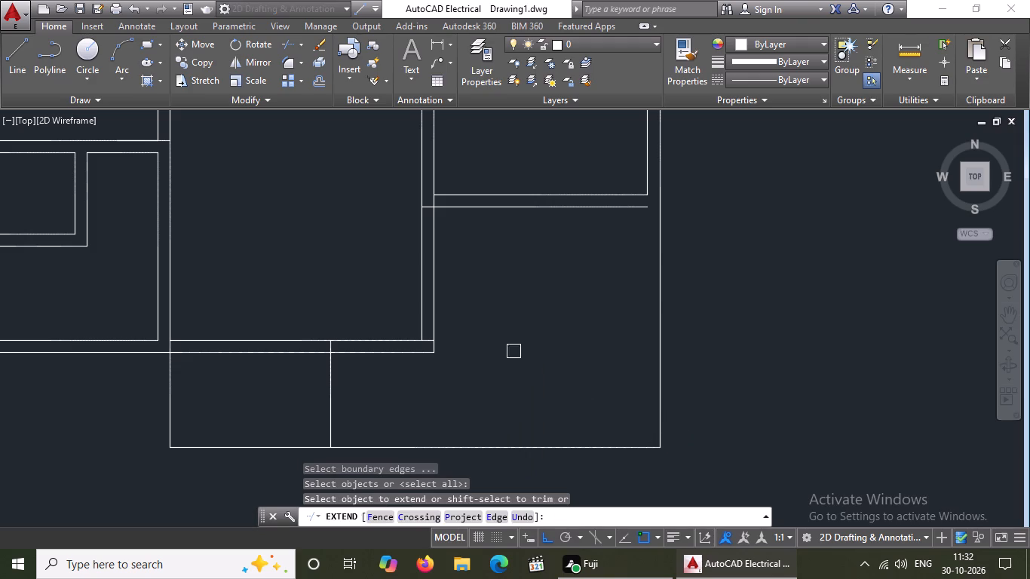
click(636, 207)
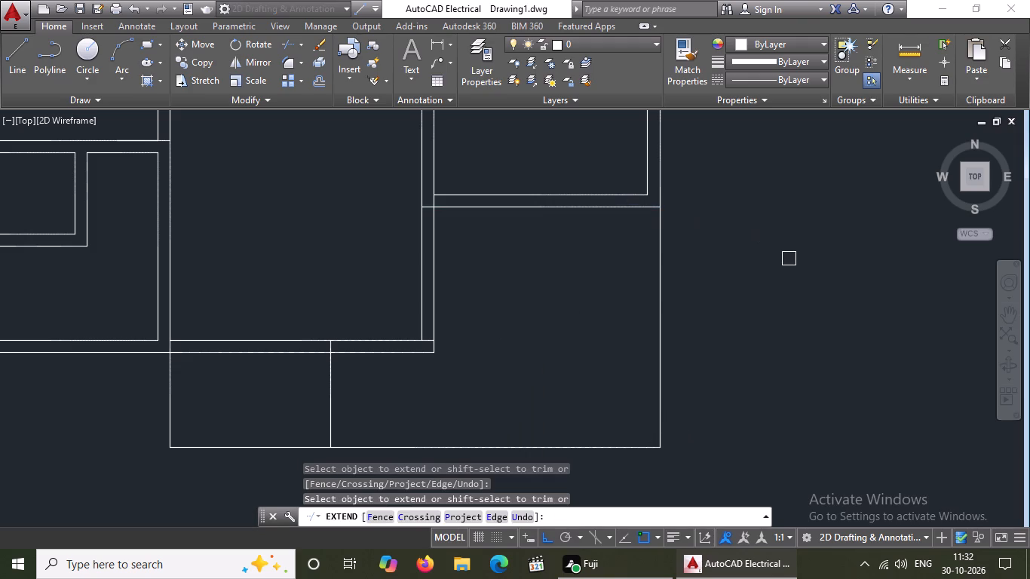
key(Escape)
Copy the left bedroom's BED ROOM label straight down into the large room below that bedroom.
scroll(569, 363, down, 4)
middle_drag(569, 378, 569, 411)
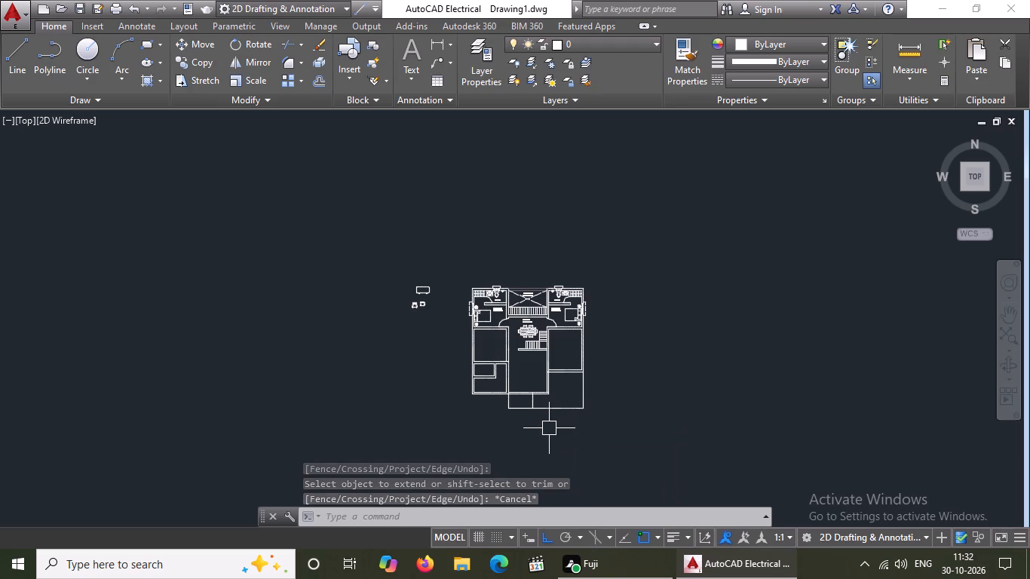
scroll(506, 403, up, 4)
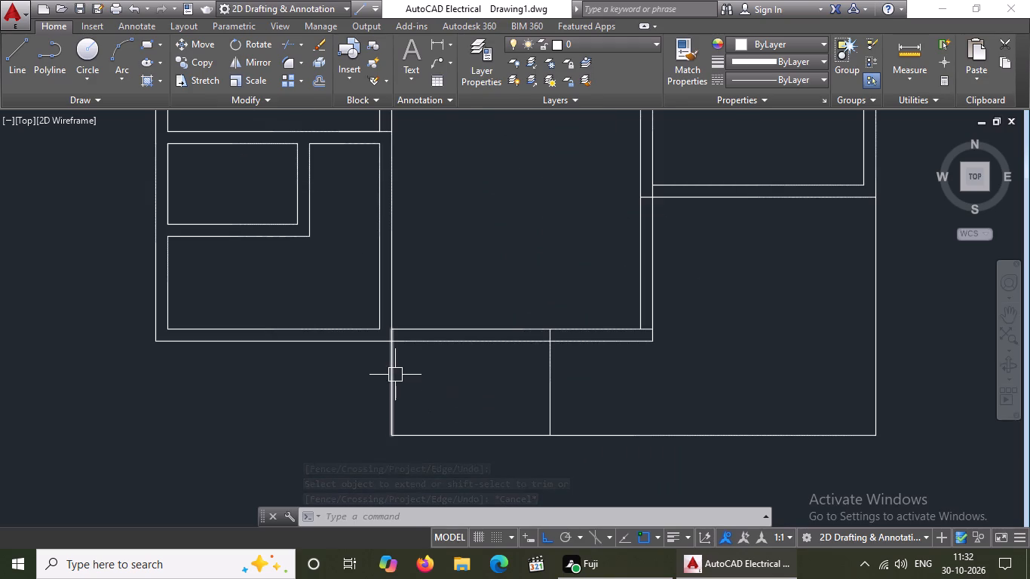
scroll(400, 374, down, 2)
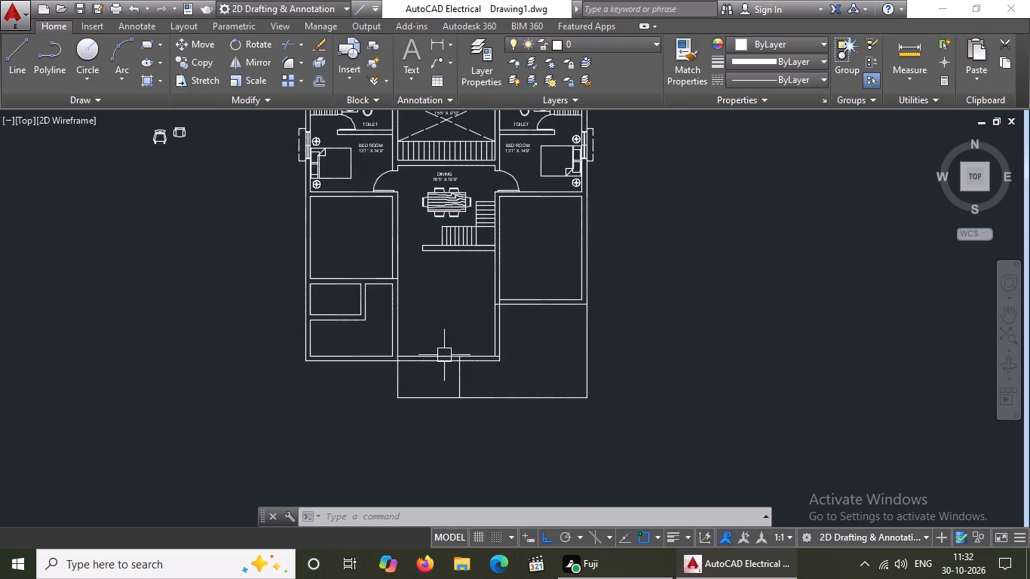
middle_drag(429, 228, 446, 287)
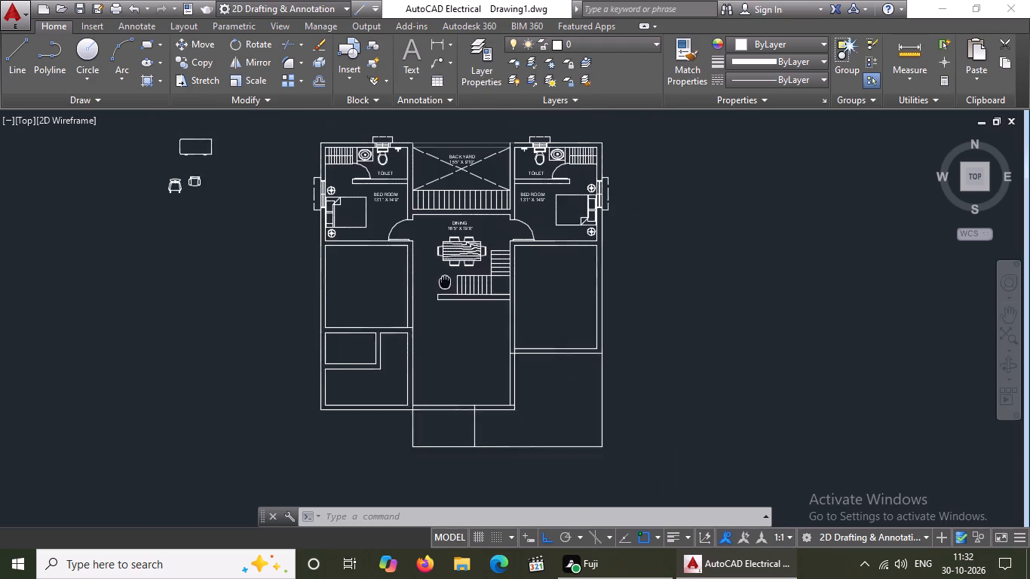
middle_drag(446, 287, 452, 316)
scroll(407, 253, up, 2)
click(372, 209)
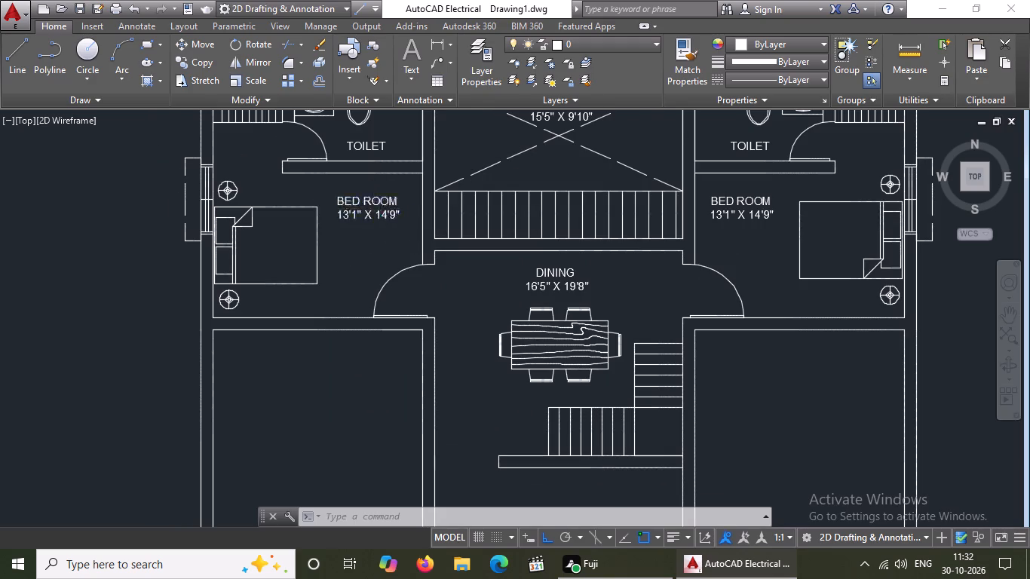
click(190, 62)
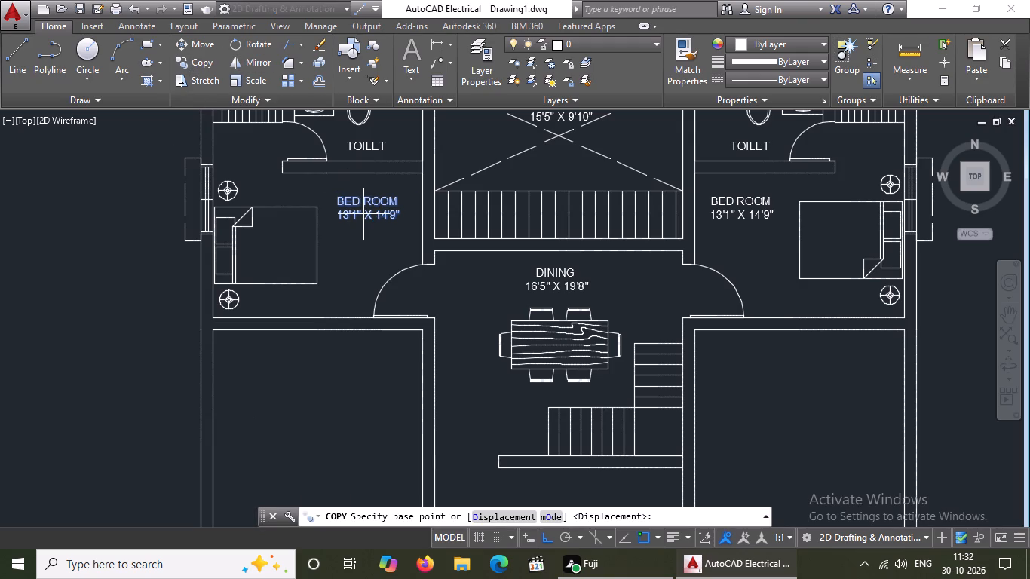
click(363, 214)
scroll(366, 210, down, 2)
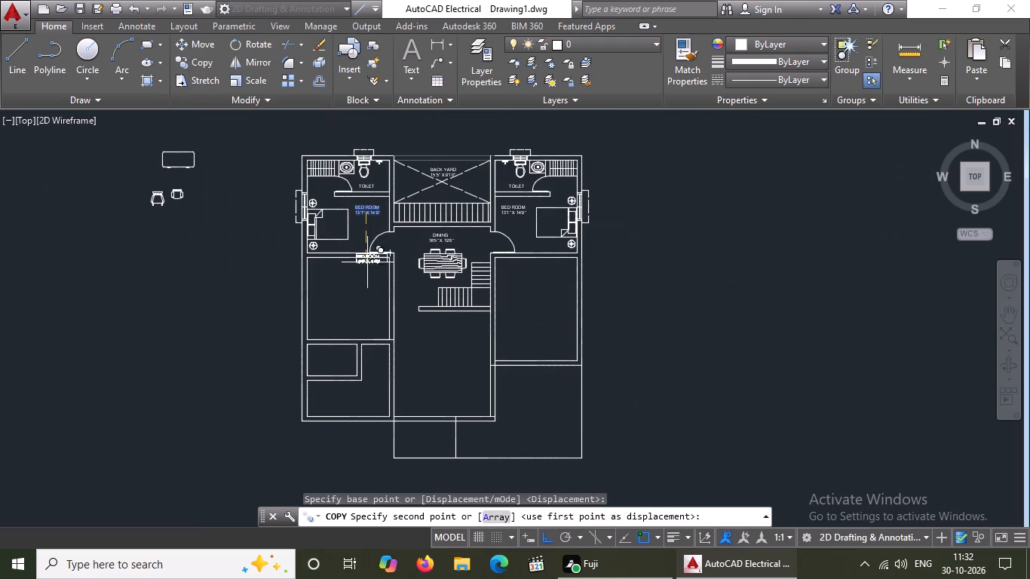
click(341, 302)
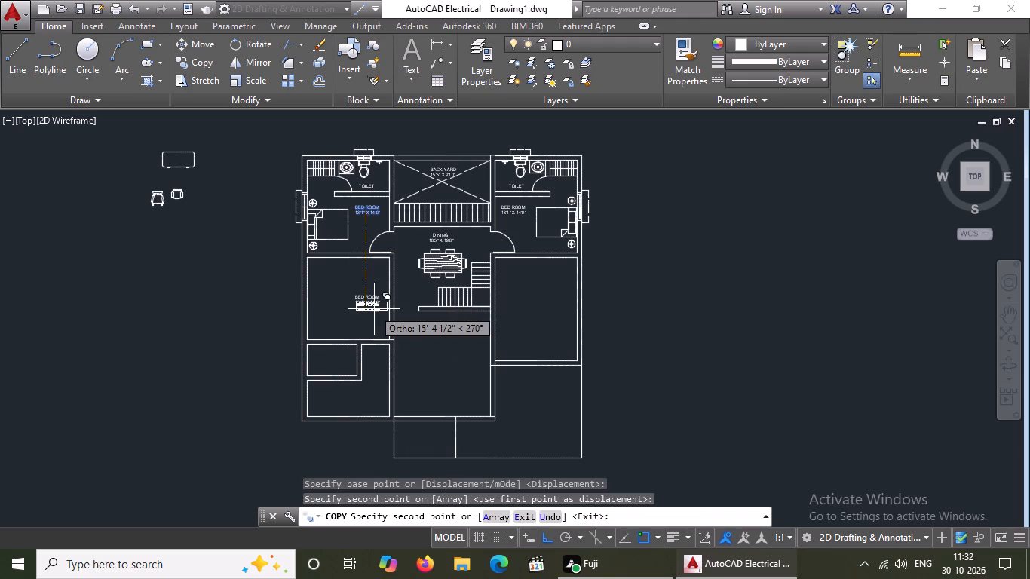
key(Escape)
Replace the copied label's text with KITCHEN and, on a second line, 13'1" X 9'10".
scroll(391, 307, up, 3)
double_click(315, 274)
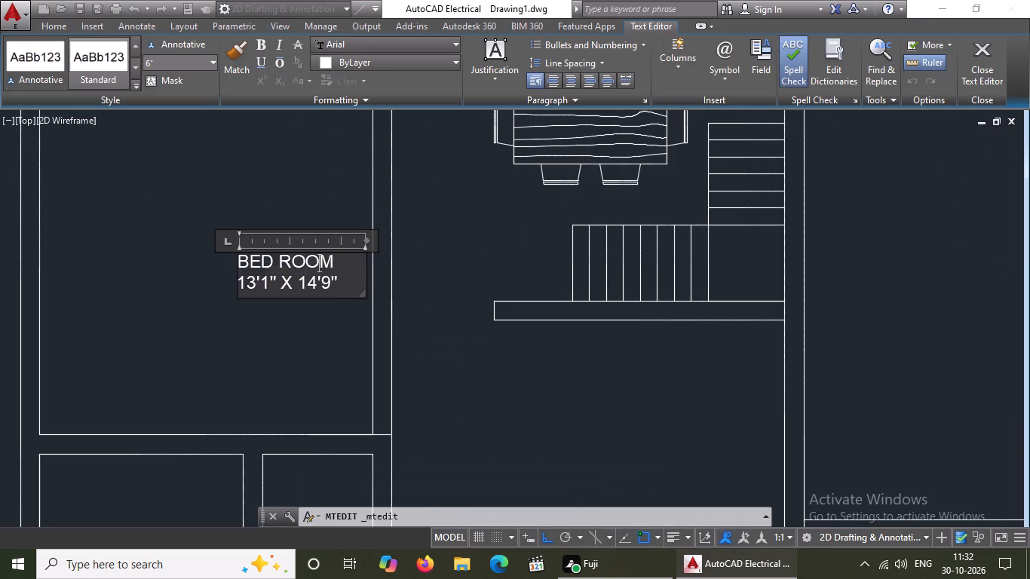
click(336, 285)
key(BackSpace)
key(BackSpace)
key(BackSpace)
key(BackSpace)
key(BackSpace)
key(BackSpace)
key(BackSpace)
key(BackSpace)
key(BackSpace)
key(BackSpace)
key(BackSpace)
key(BackSpace)
key(BackSpace)
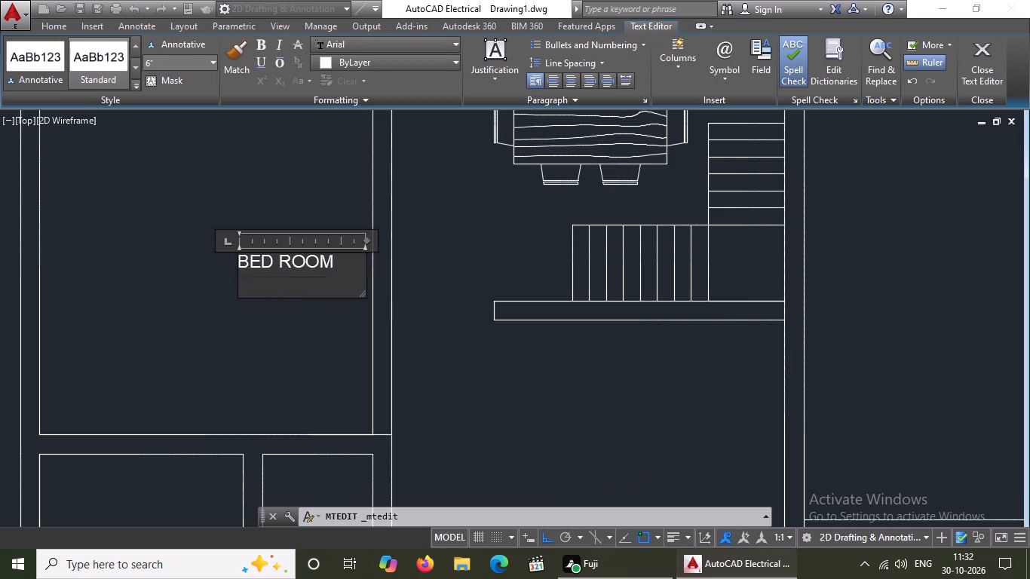
key(BackSpace)
key(BackSpace)
key(BackSpace)
key(BackSpace)
key(BackSpace)
key(BackSpace)
key(BackSpace)
key(BackSpace)
key(BackSpace)
key(BackSpace)
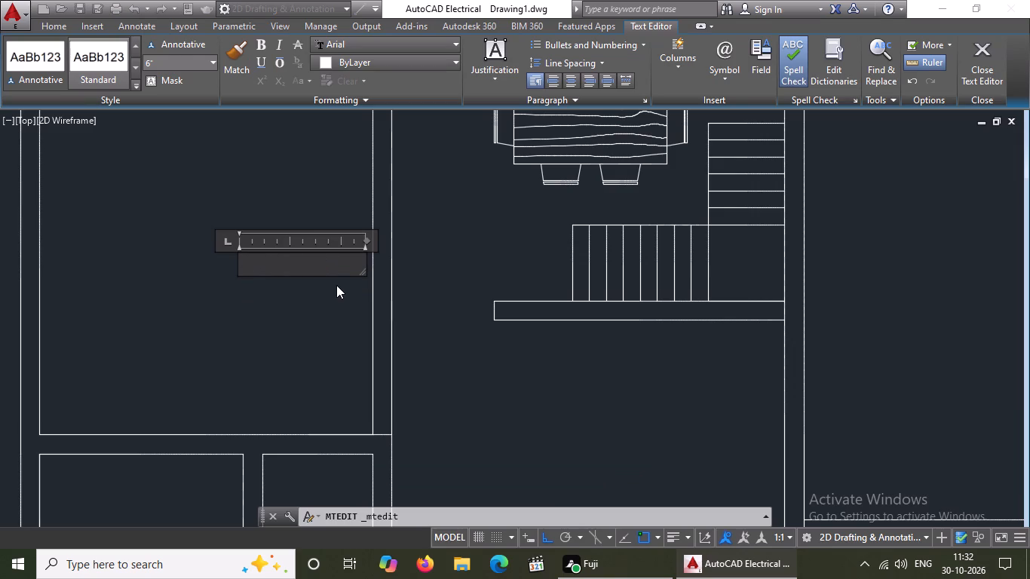
text(KITCHEN)
key(Return)
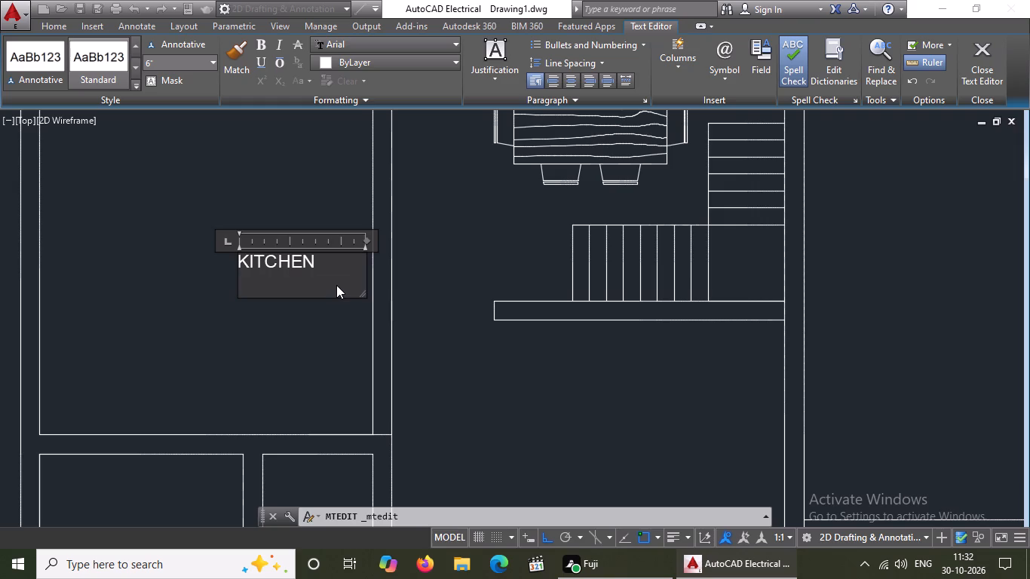
text(13')
text(1")
key(space)
text(X)
key(space)
key(9)
key(apostrophe)
text(10")
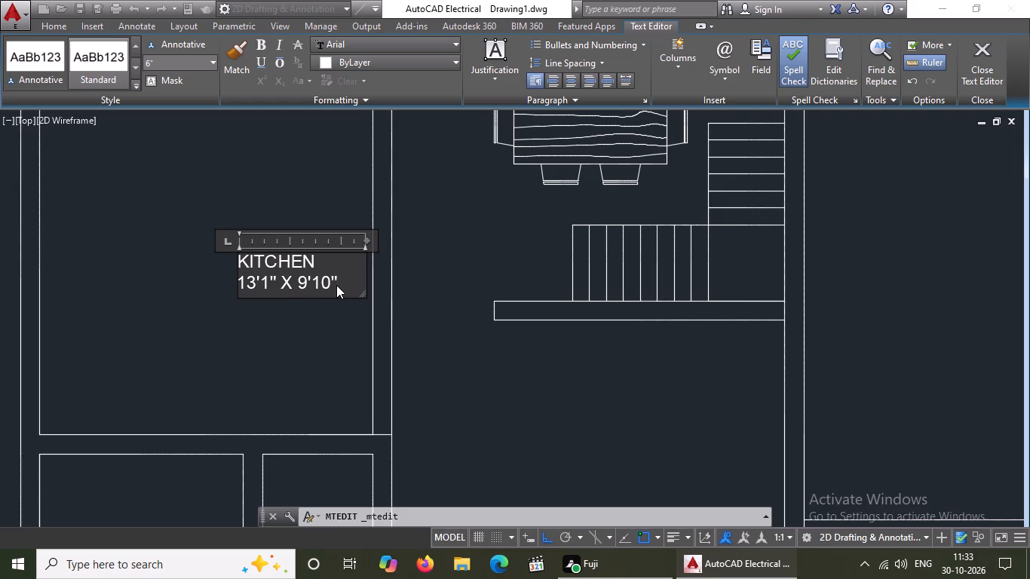
Indent the label's KITCHEN line by one space above its dimensions and finish editing the text.
key(Left)
key(Left)
key(Left)
key(Left)
key(Left)
key(Left)
key(Left)
key(Left)
key(Left)
key(Left)
key(Left)
key(Left)
key(Left)
key(Up)
key(space)
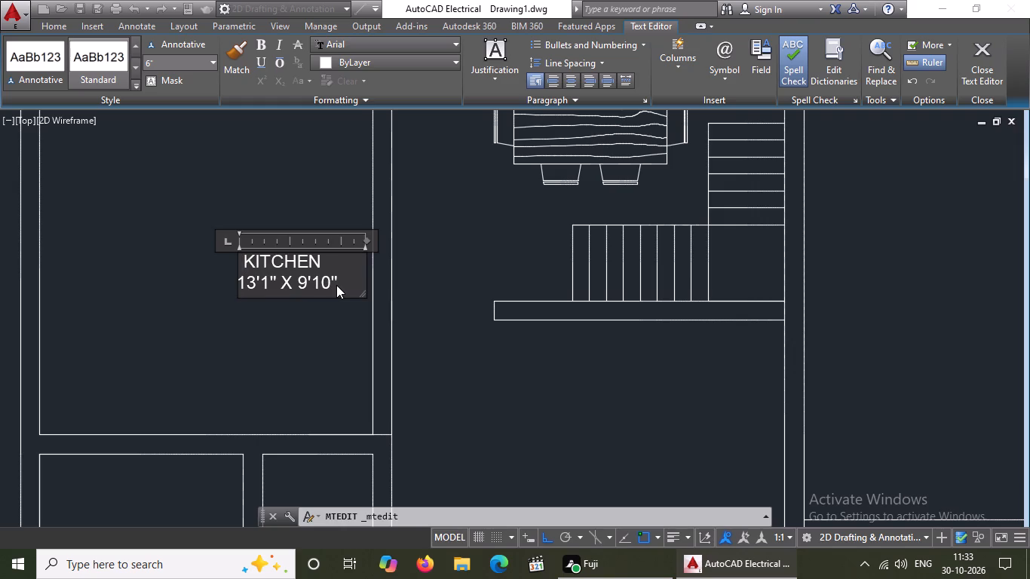
key(space)
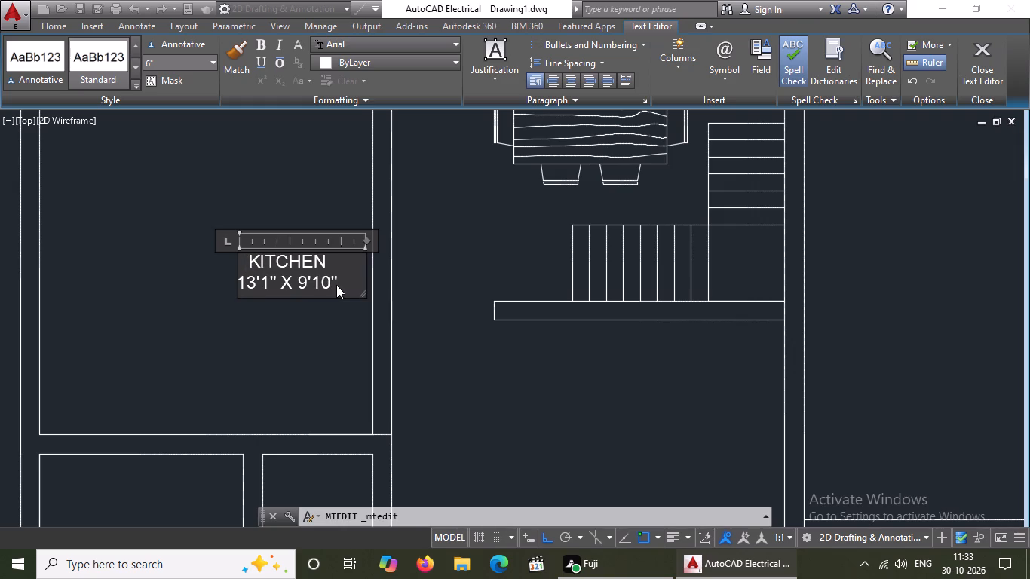
key(BackSpace)
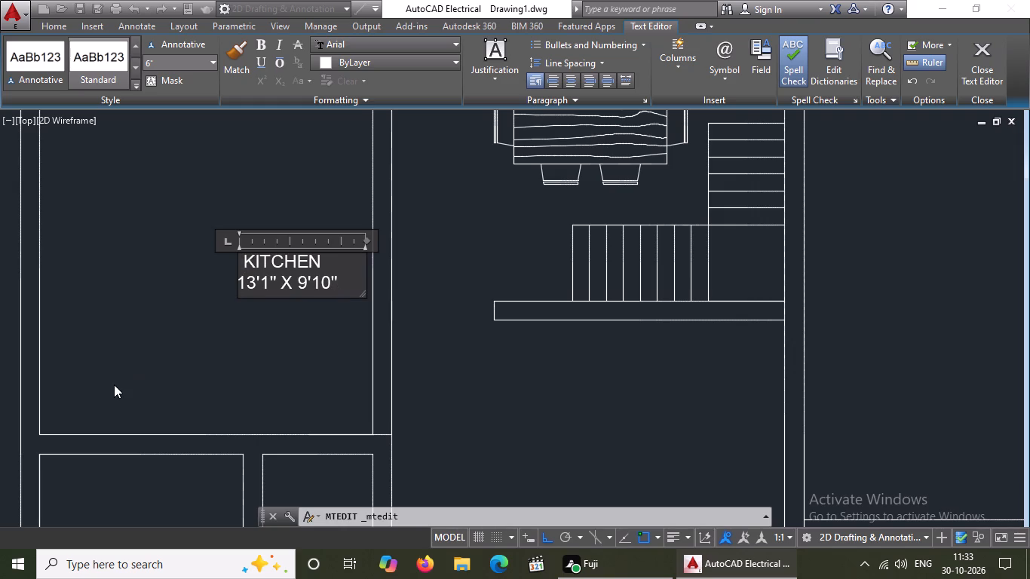
click(222, 335)
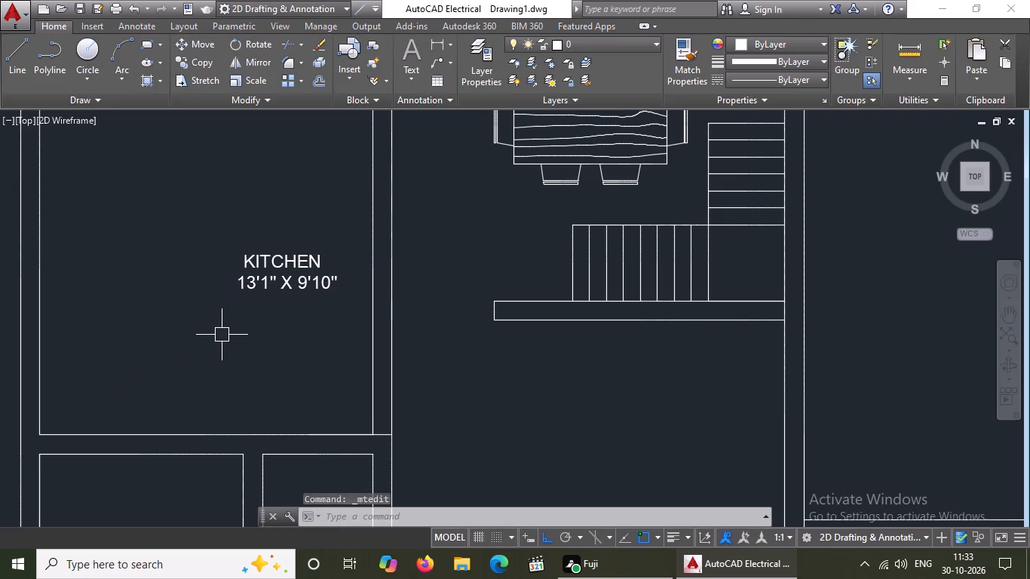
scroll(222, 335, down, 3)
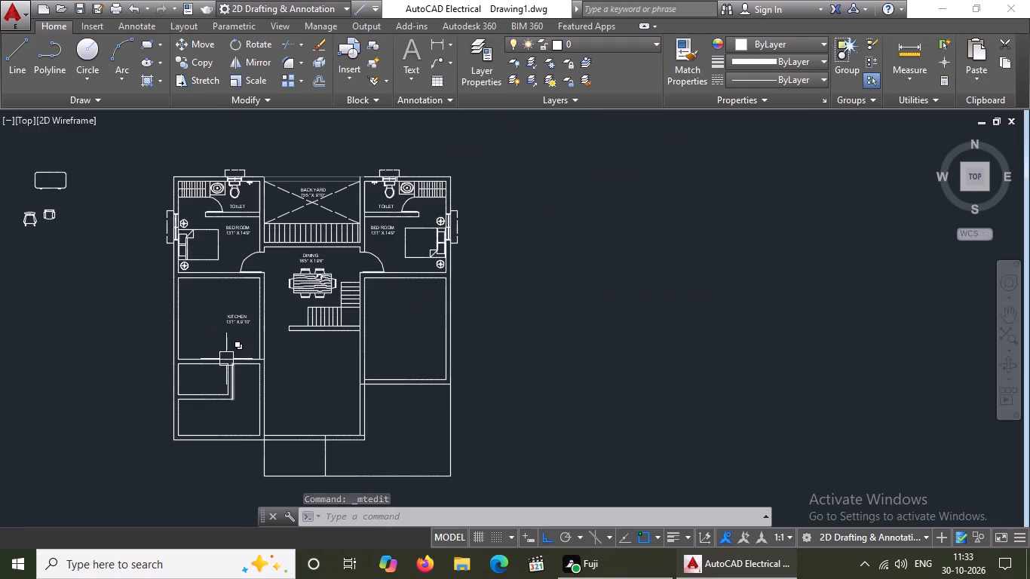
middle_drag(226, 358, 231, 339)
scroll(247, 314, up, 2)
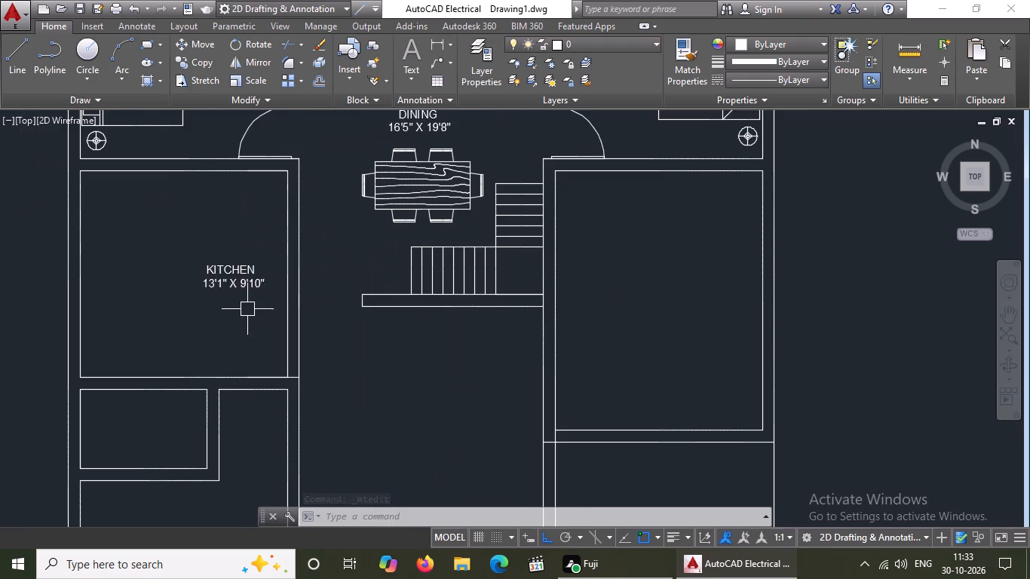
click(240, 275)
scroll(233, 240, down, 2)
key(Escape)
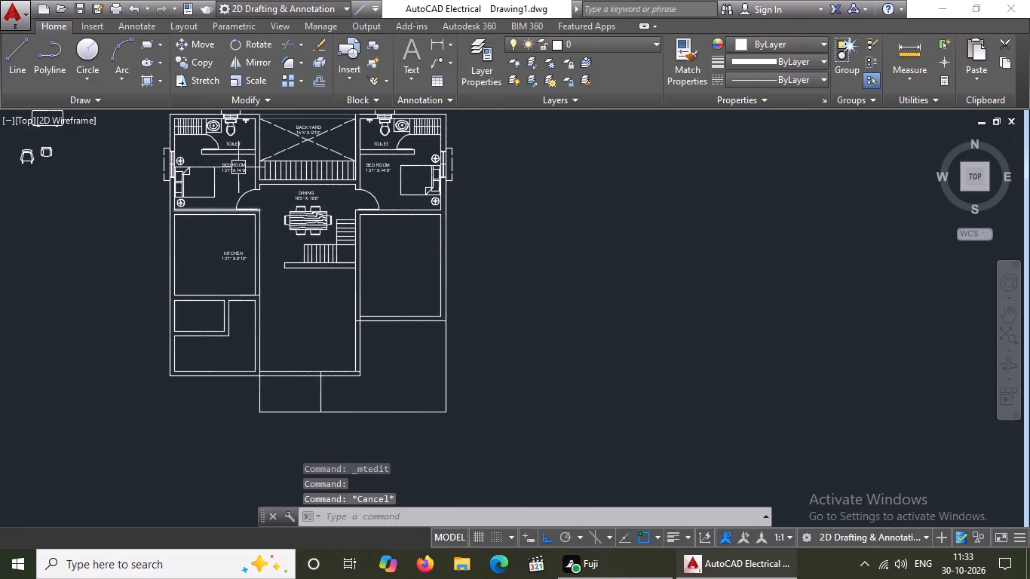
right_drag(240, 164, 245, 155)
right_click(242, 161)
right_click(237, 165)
Copy the left bedroom's BED ROOM label about 29' straight down into the L-shaped room below the kitchen.
click(236, 167)
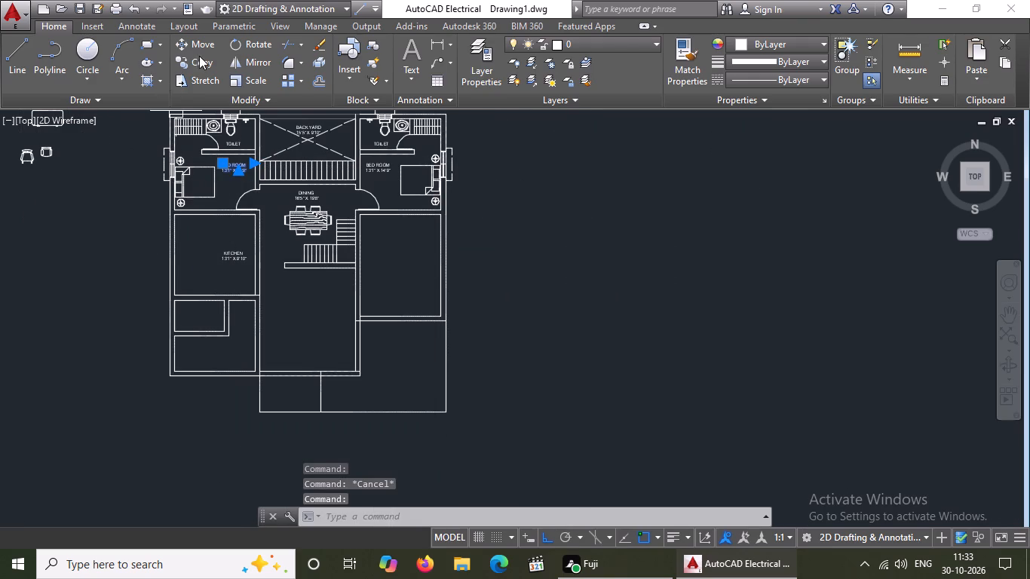
click(200, 56)
drag(235, 167, 229, 195)
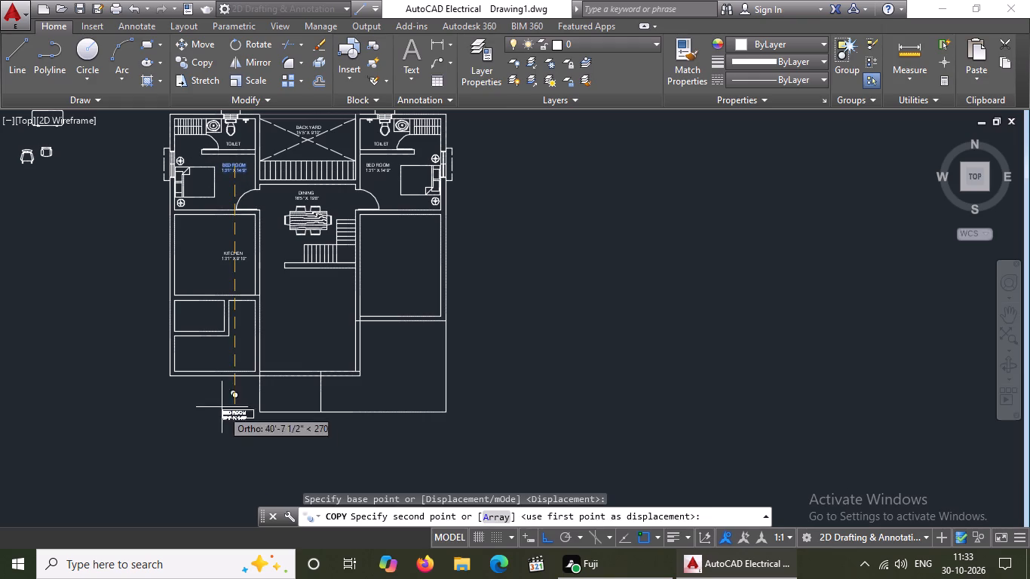
scroll(228, 354, up, 1)
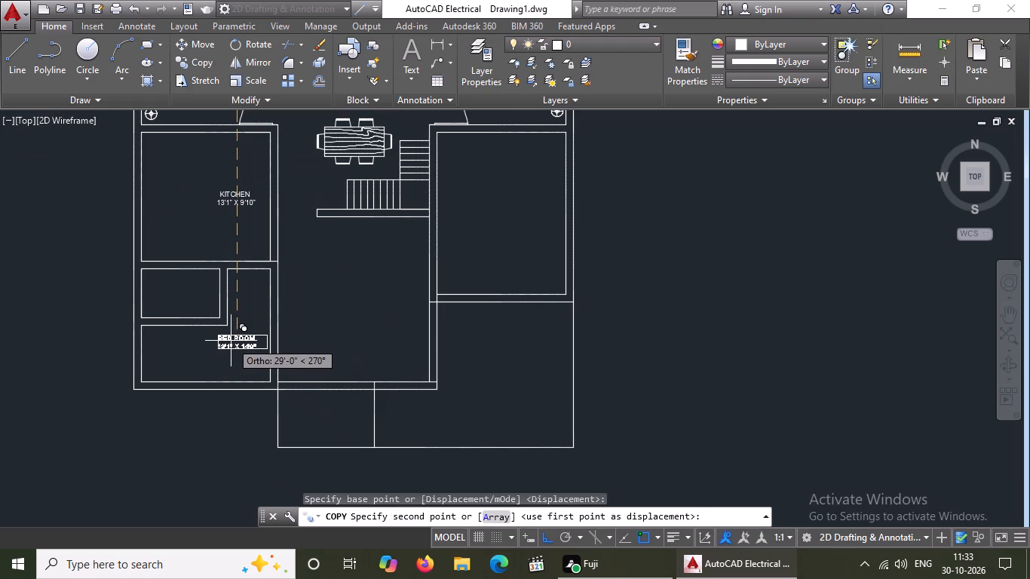
click(231, 340)
key(Escape)
Change the dimensions line of the copied BED ROOM label to 13'1" X 11'6" and finish editing the text.
scroll(222, 339, up, 1)
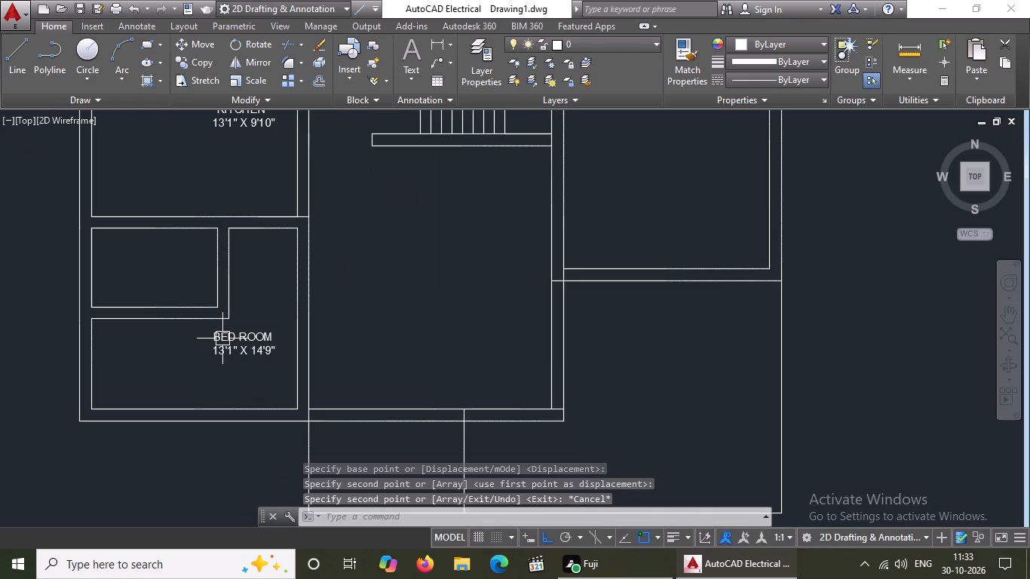
scroll(219, 338, up, 2)
double_click(262, 363)
click(364, 366)
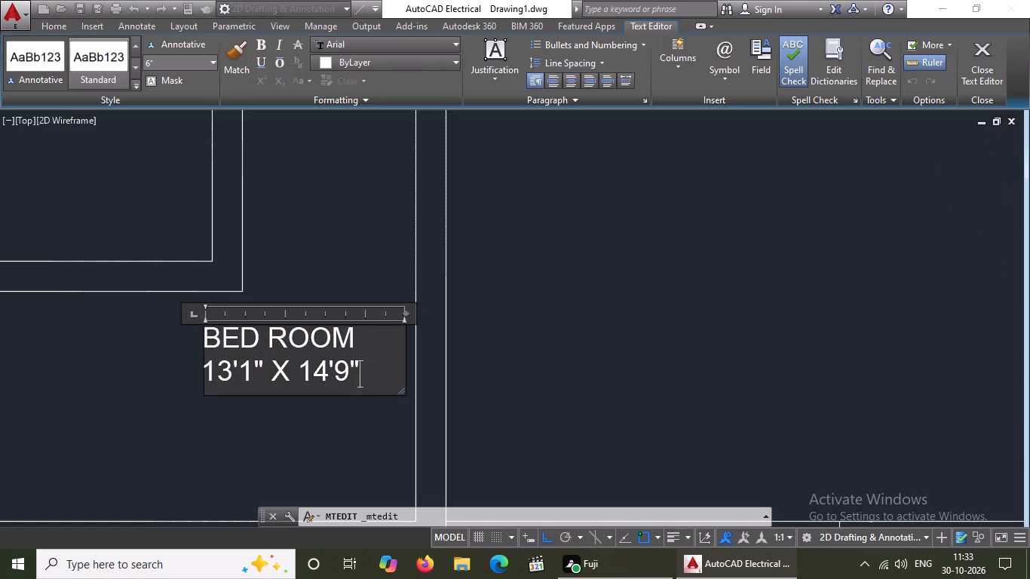
key(BackSpace)
key(BackSpace)
key(BackSpace)
key(BackSpace)
key(BackSpace)
key(BackSpace)
key(space)
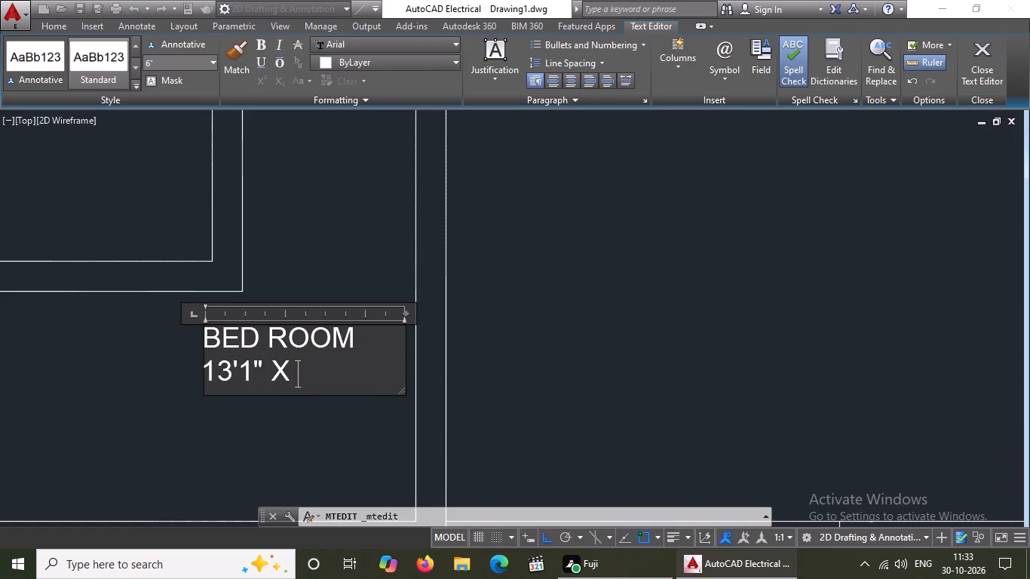
text(11'6)
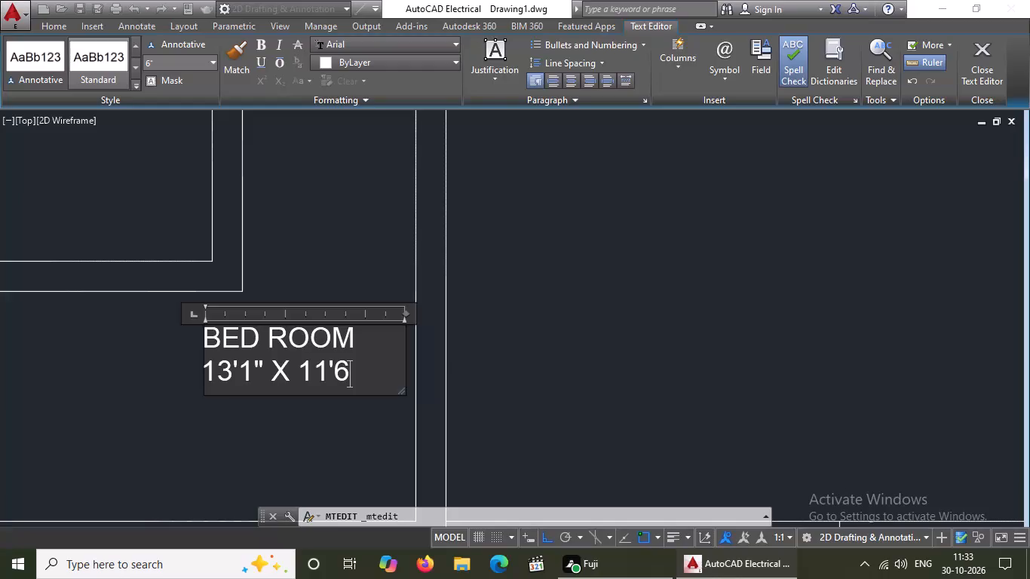
text(":)
key(BackSpace)
click(526, 360)
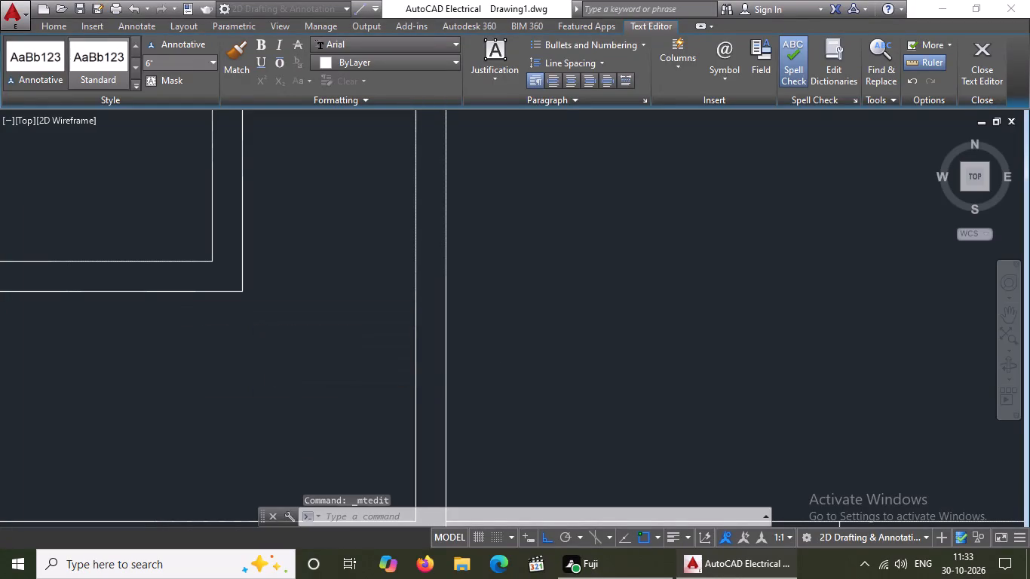
With Ortho off, copy the KITCHEN label into the central hall below the stairs, the large right-hand room and the small front area below the hall.
scroll(495, 360, down, 3)
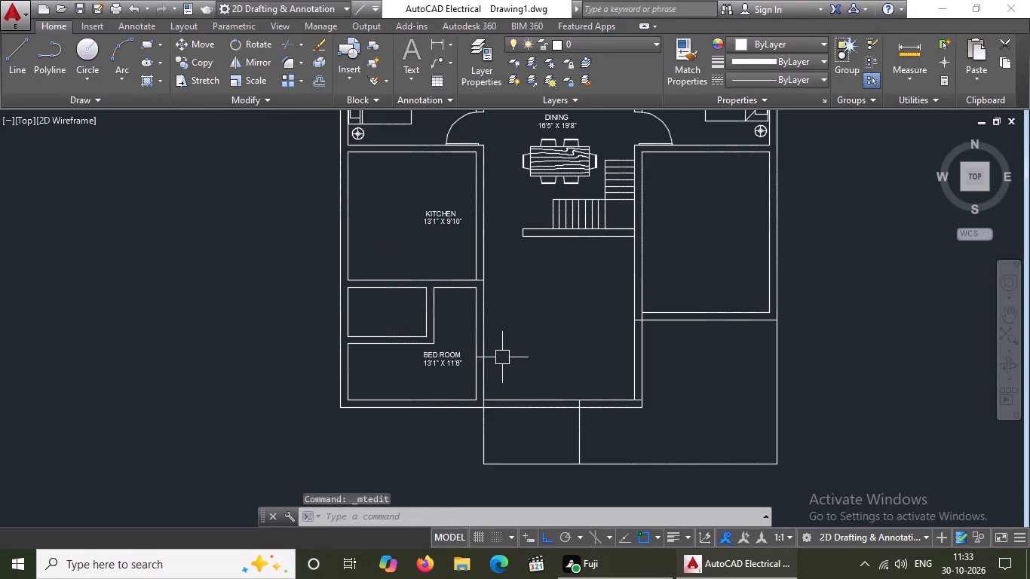
scroll(502, 357, down, 1)
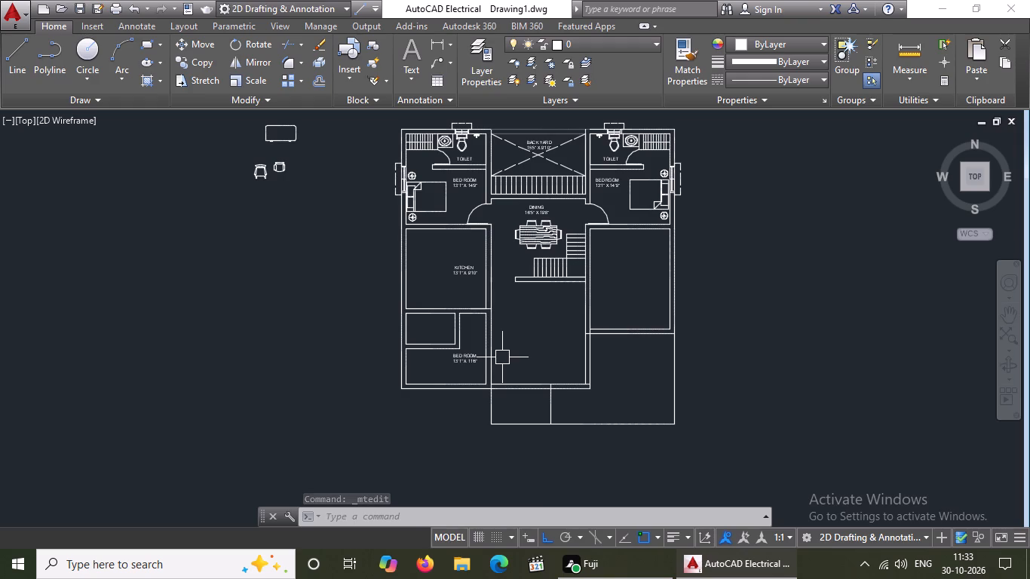
scroll(536, 339, up, 2)
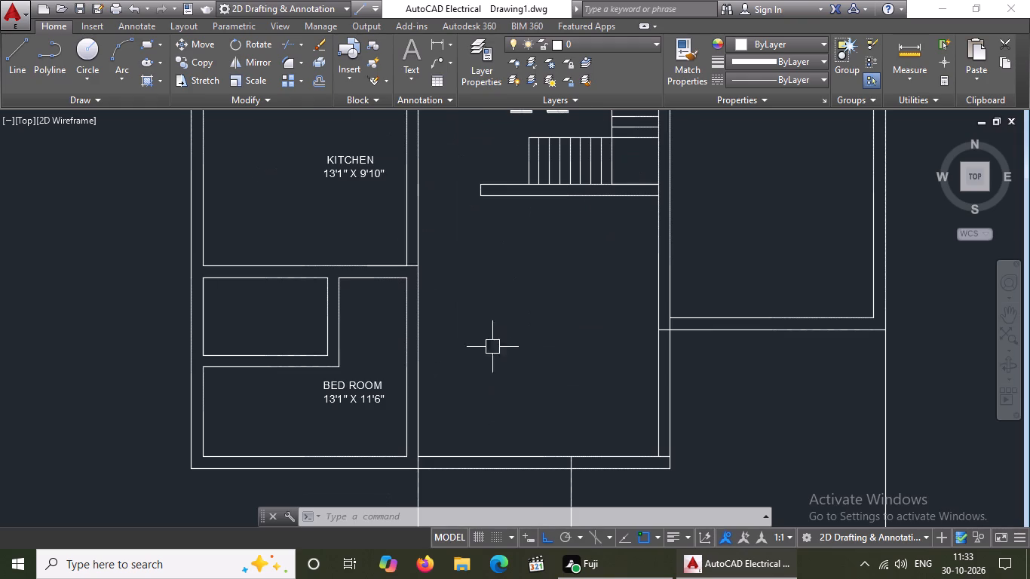
scroll(466, 357, down, 2)
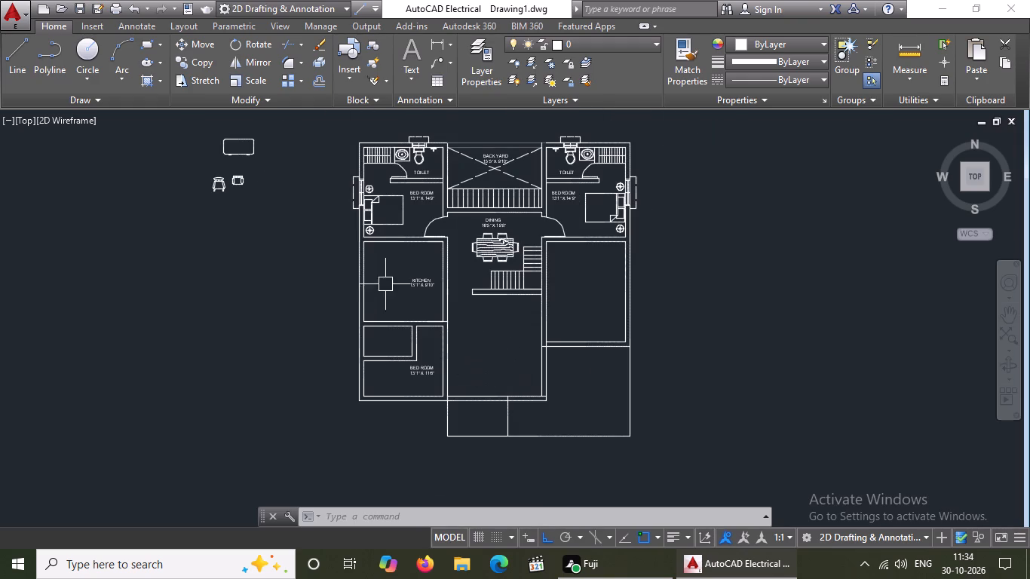
click(411, 278)
click(202, 57)
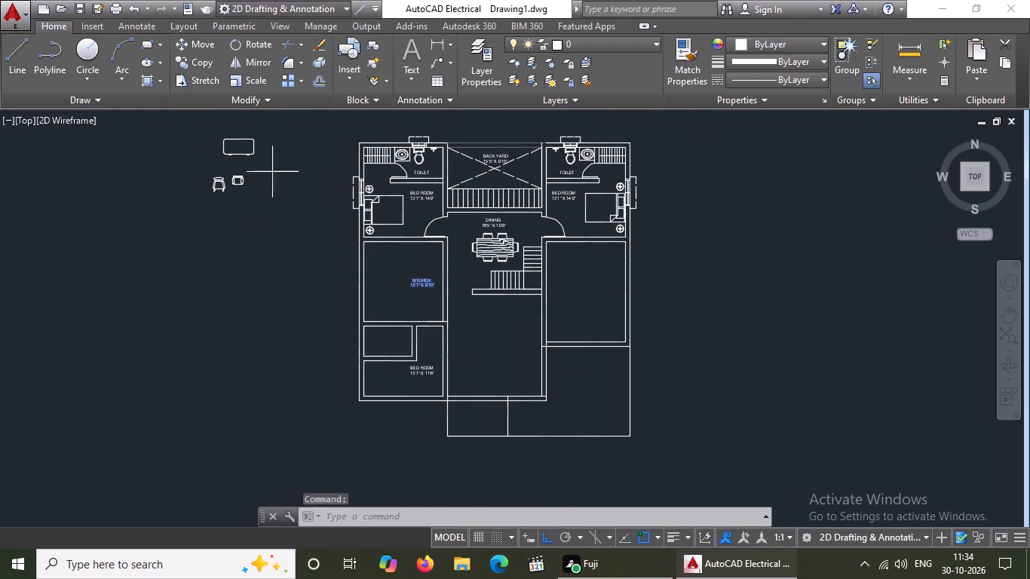
click(425, 283)
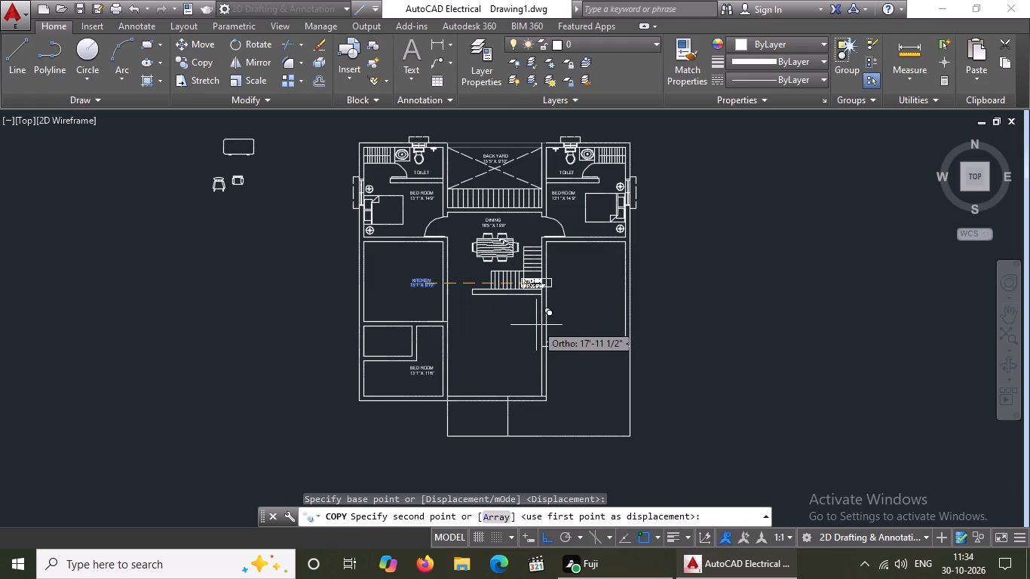
click(552, 535)
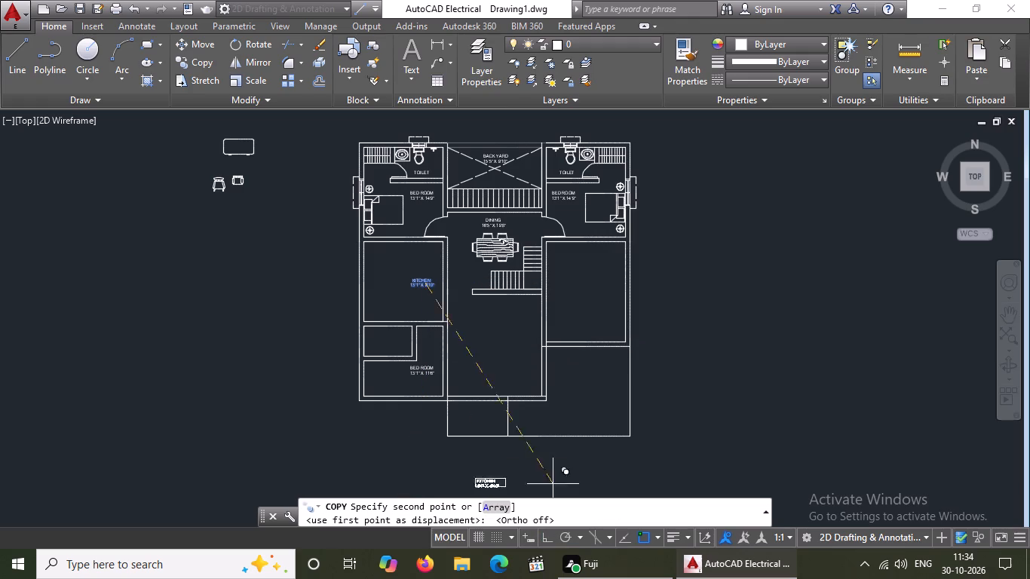
click(503, 317)
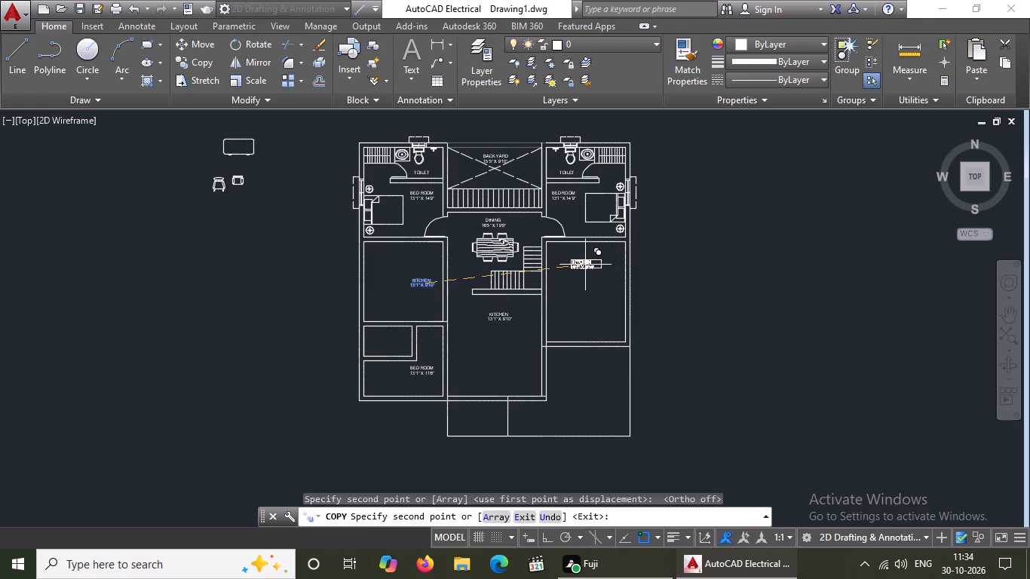
click(586, 265)
click(477, 415)
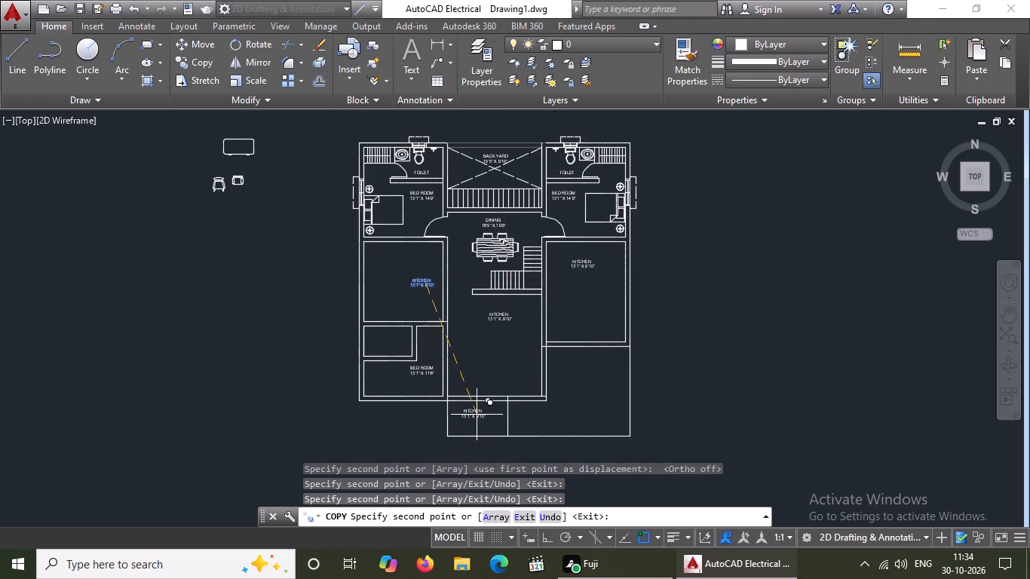
key(Escape)
Replace the whole text of the copied KITCHEN label in the large right-hand room with DRAWING.
scroll(565, 291, up, 2)
double_click(620, 222)
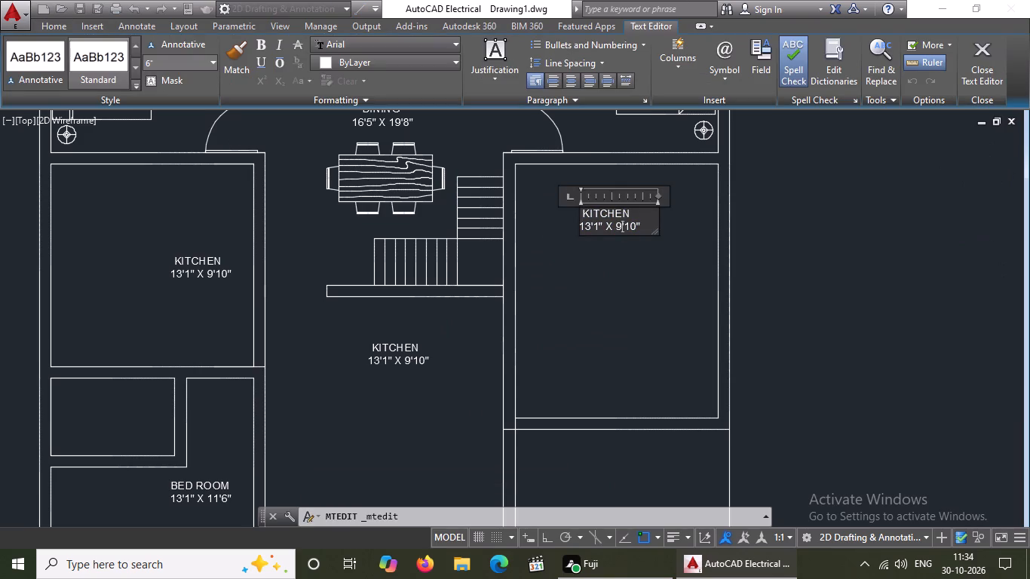
click(648, 228)
key(BackSpace)
key(BackSpace)
key(BackSpace)
key(BackSpace)
key(BackSpace)
key(BackSpace)
key(BackSpace)
key(BackSpace)
key(BackSpace)
key(BackSpace)
key(BackSpace)
key(BackSpace)
key(BackSpace)
key(BackSpace)
key(BackSpace)
key(BackSpace)
key(BackSpace)
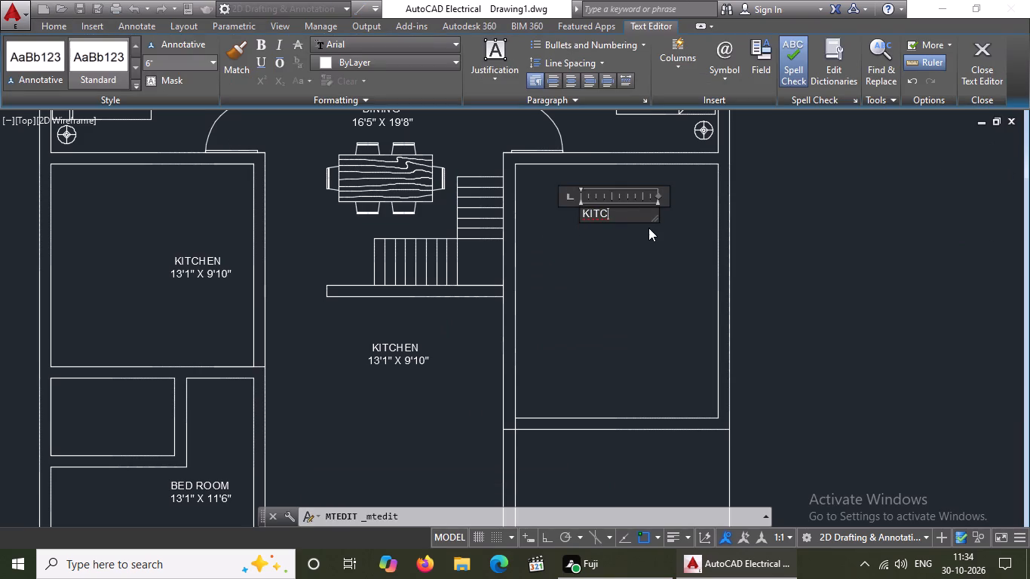
key(BackSpace)
key(BackSpace)
key(BackSpace)
key(BackSpace)
key(BackSpace)
text(DRAWING)
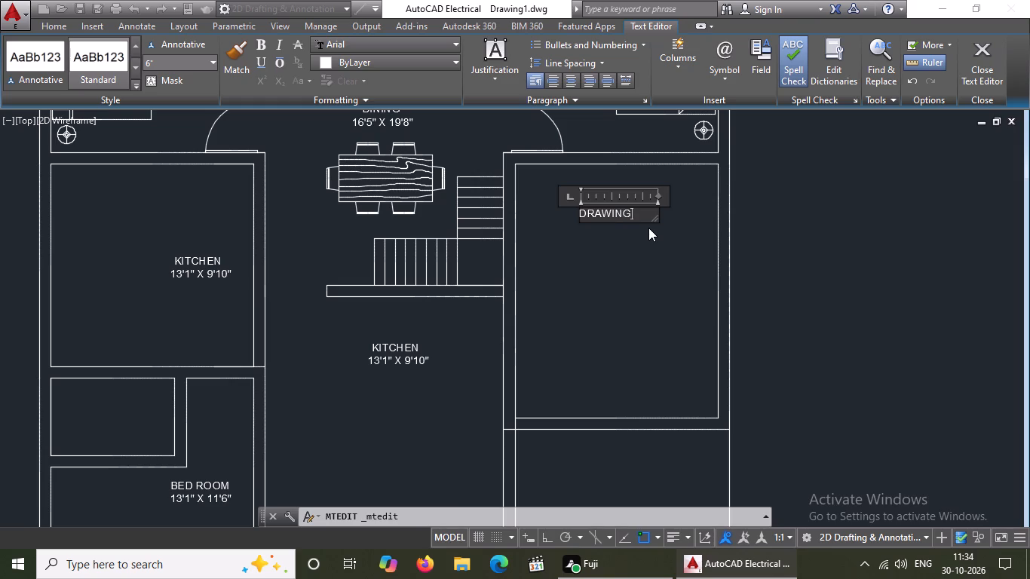
Add a second line reading 13'9" X 16'5" to the DRAWING label.
key(Return)
text(13')
key(9)
key(shift+quotedbl)
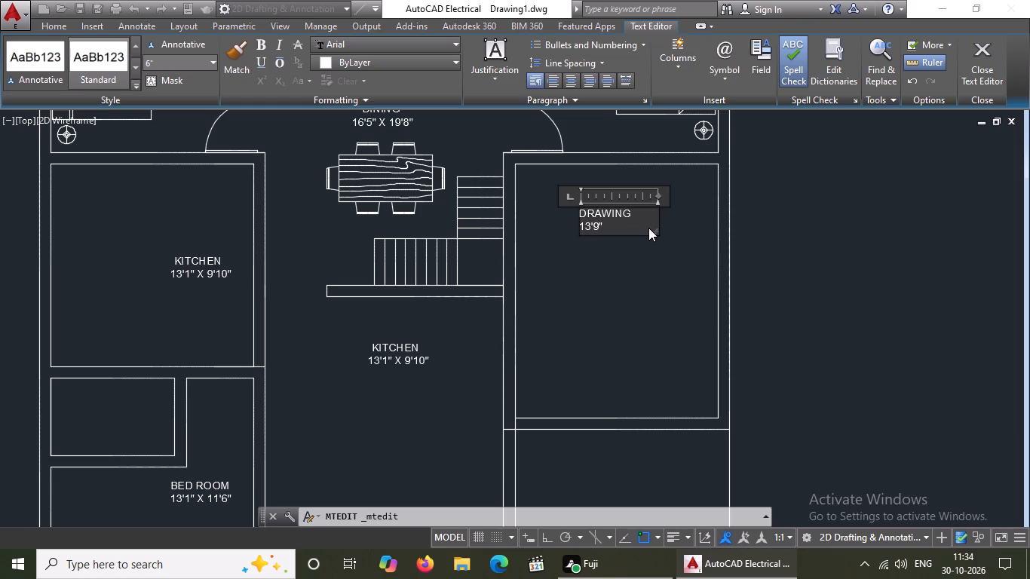
key(space)
key(x)
key(space)
key(1)
text(6')
key(5)
key(shift+quotedbl)
Indent the label's DRAWING line by one space above its dimensions and finish editing the text.
click(580, 216)
key(space)
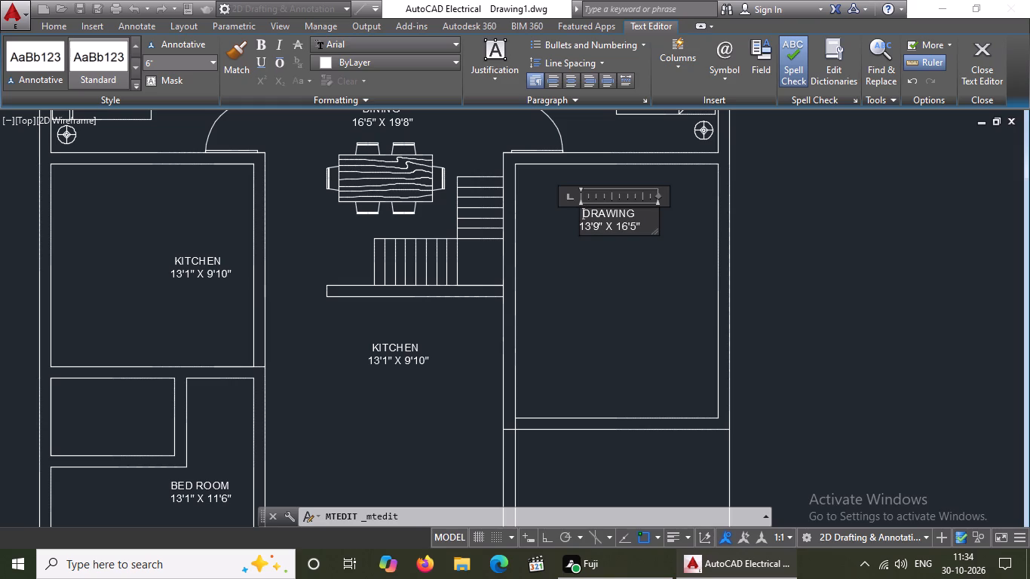
click(619, 327)
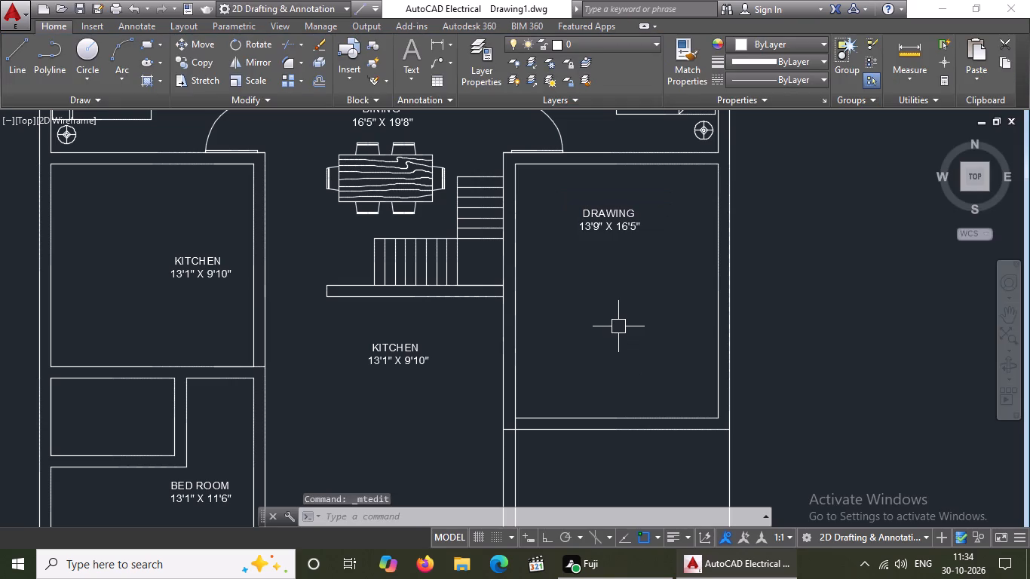
Replace the whole text of the copied KITCHEN label in the central hall below the stairs with LIVING.
scroll(618, 326, down, 2)
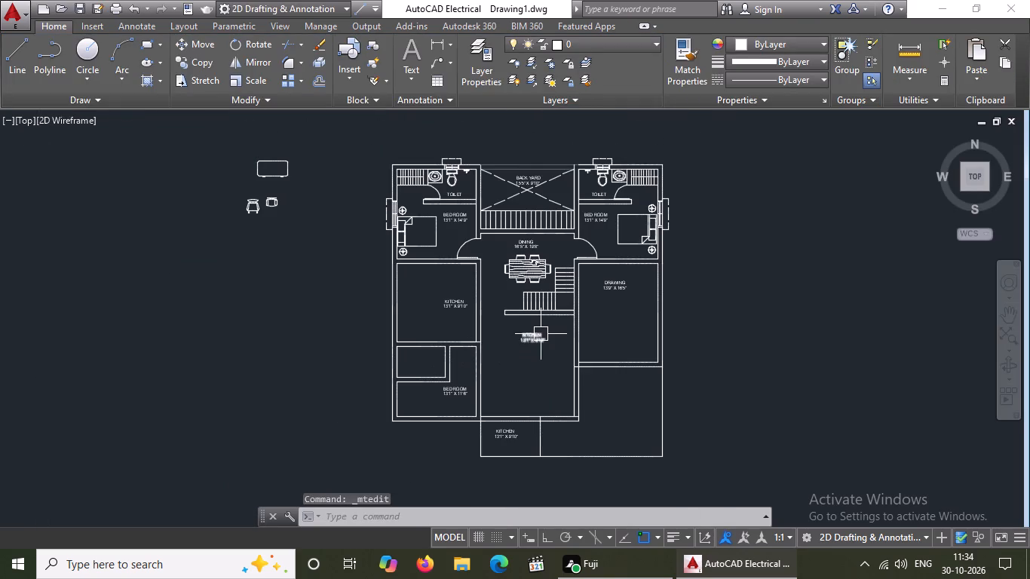
double_click(541, 334)
scroll(538, 338, up, 3)
click(675, 375)
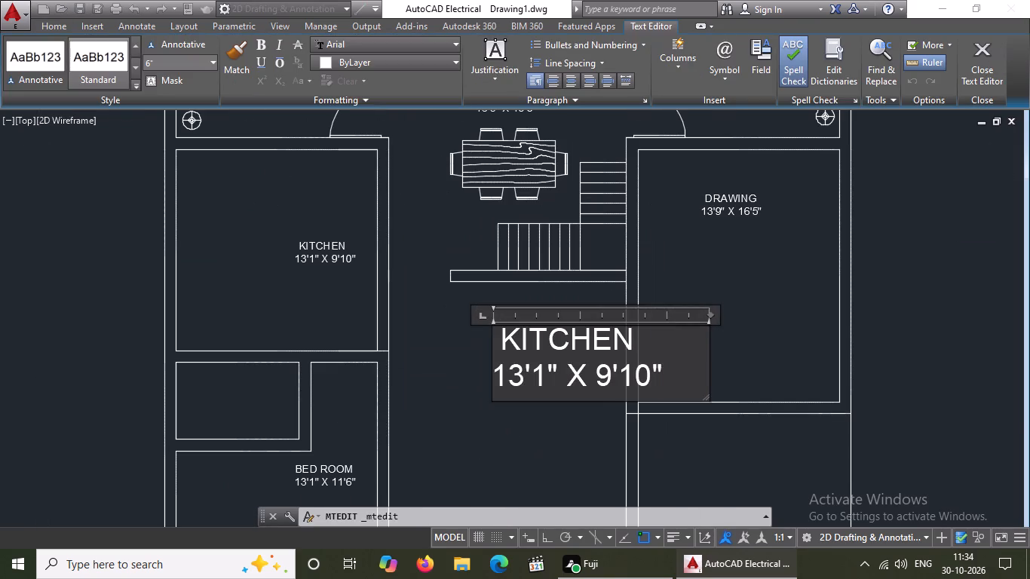
key(BackSpace)
key(BackSpace)
key(BackSpace)
key(BackSpace)
key(BackSpace)
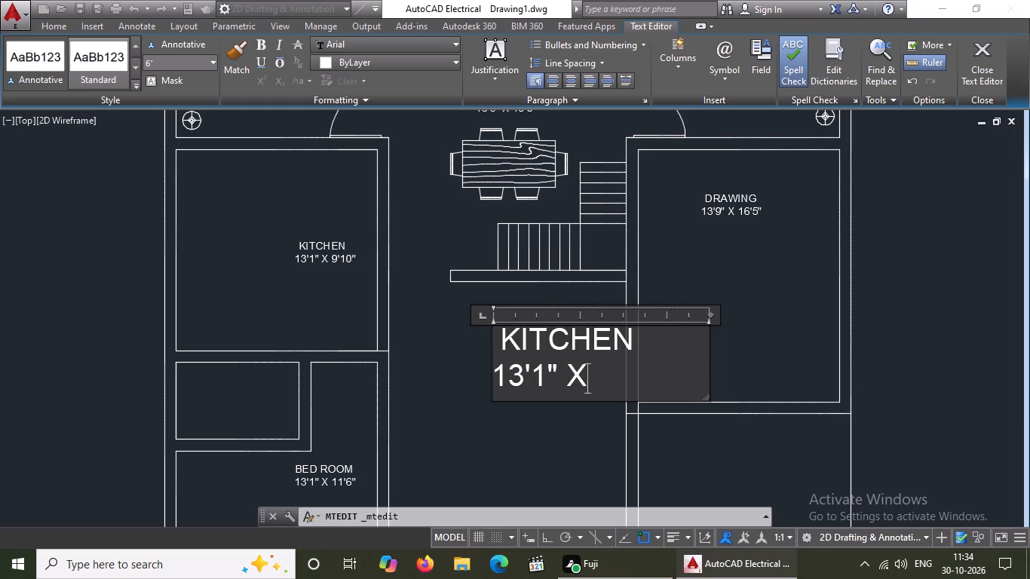
key(BackSpace)
key(BackSpace)
key(BackSpace)
key(BackSpace)
key(BackSpace)
key(BackSpace)
key(BackSpace)
key(BackSpace)
key(BackSpace)
key(BackSpace)
key(BackSpace)
key(BackSpace)
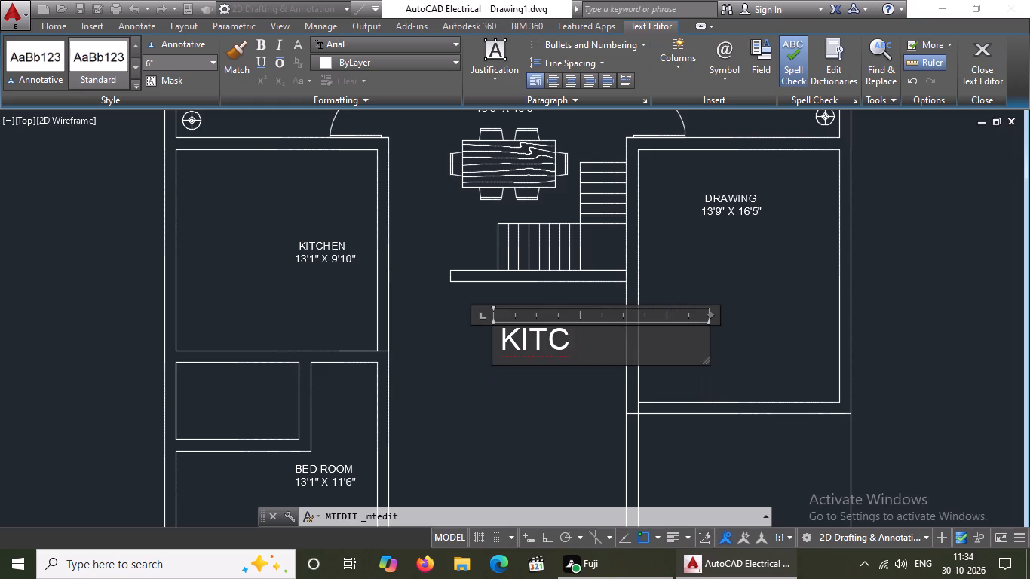
key(BackSpace)
key(BackSpace)
key(BackSpace)
key(BackSpace)
key(BackSpace)
key(BackSpace)
key(BackSpace)
text(LIVING)
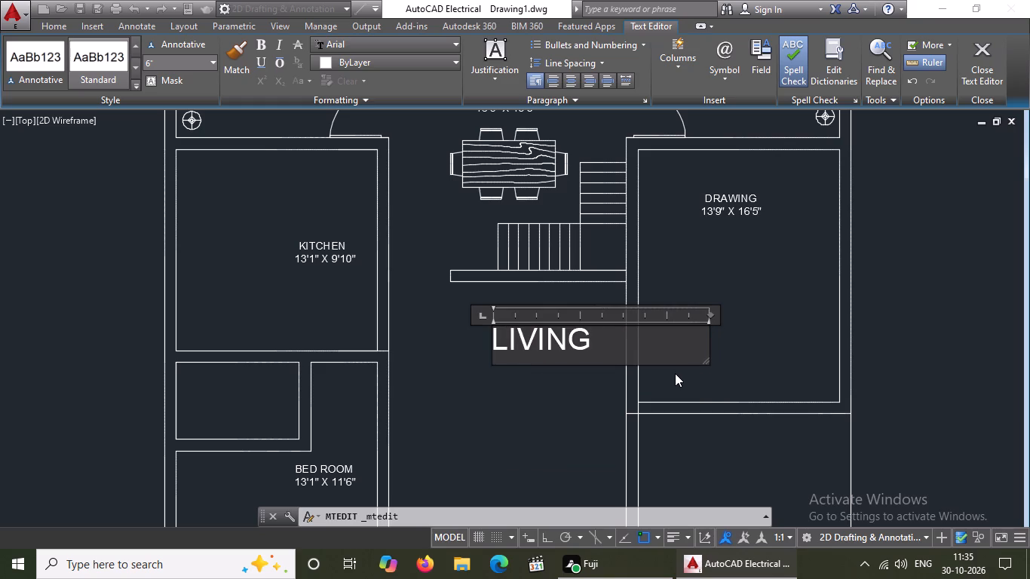
Add a second line reading 16'5" X 15'5" to the LIVING label.
key(Return)
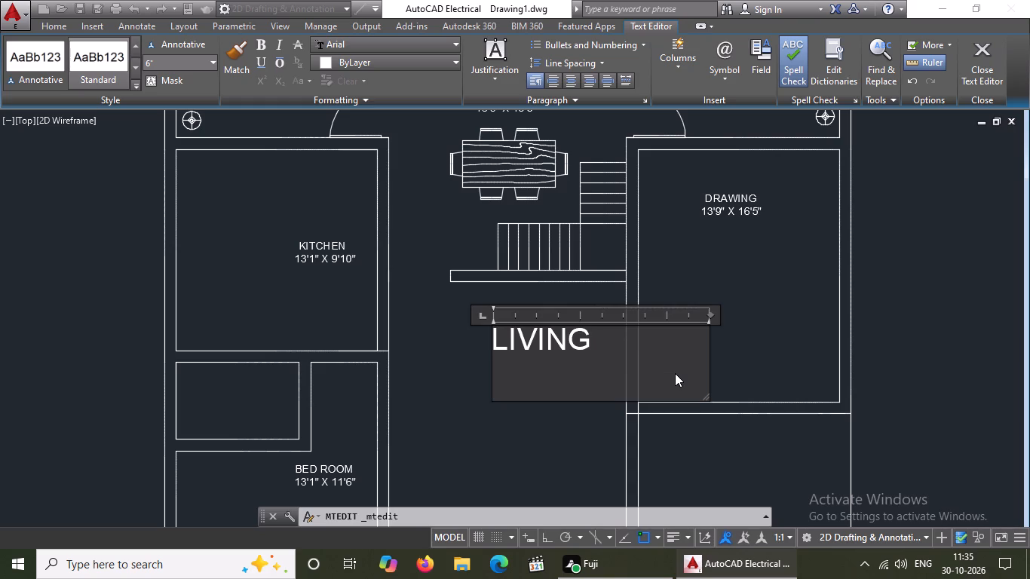
text(16)
key(apostrophe)
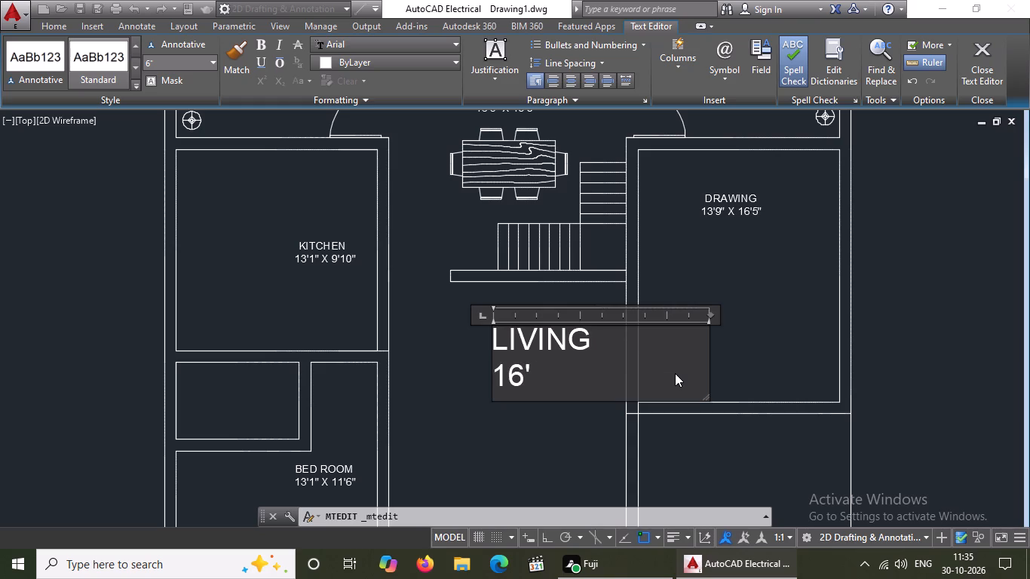
key(5)
text(" X)
key(space)
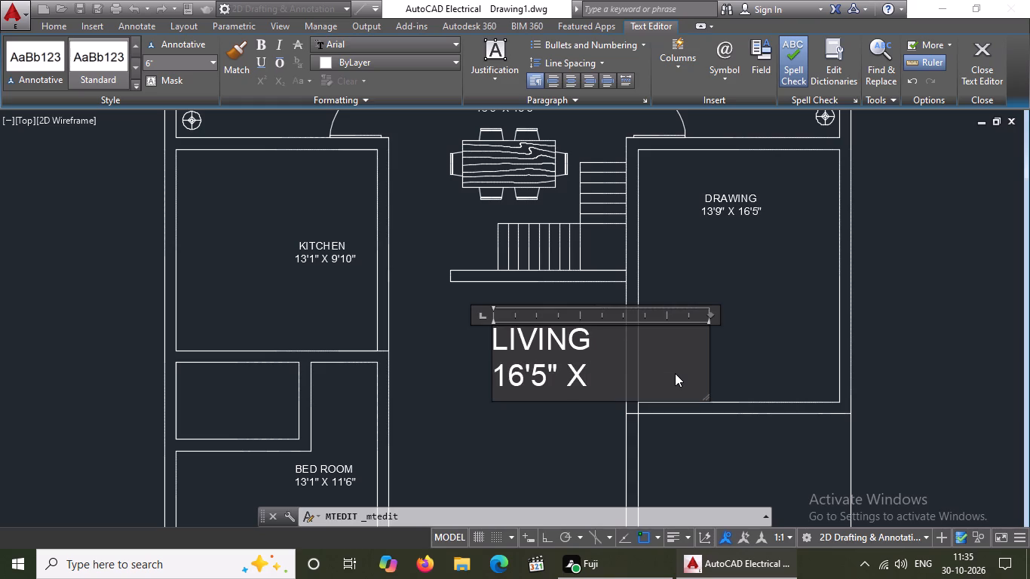
text(15)
text('5")
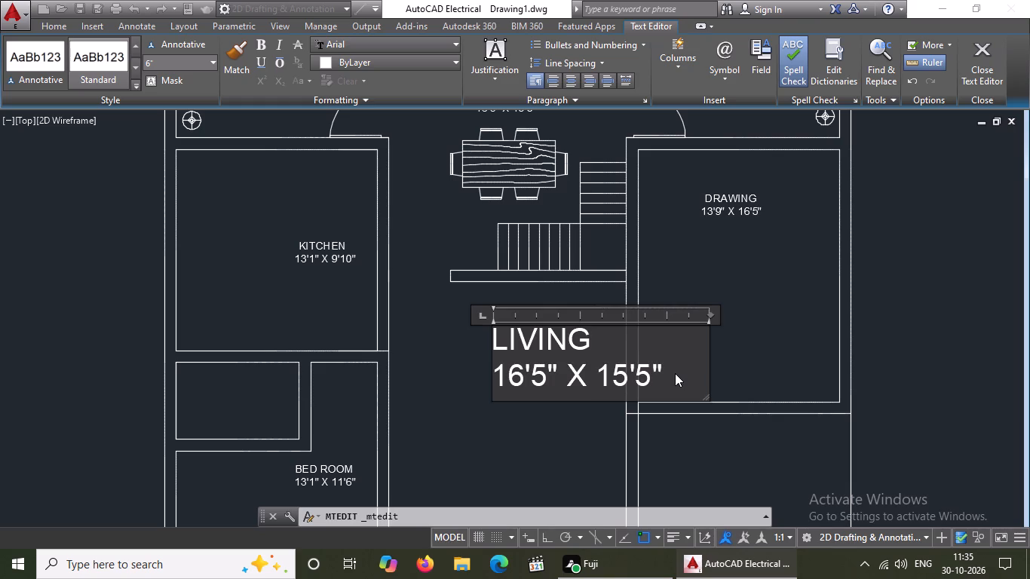
Indent the label's LIVING line by four spaces above its dimensions and finish editing the text.
click(499, 347)
key(space)
key(space)
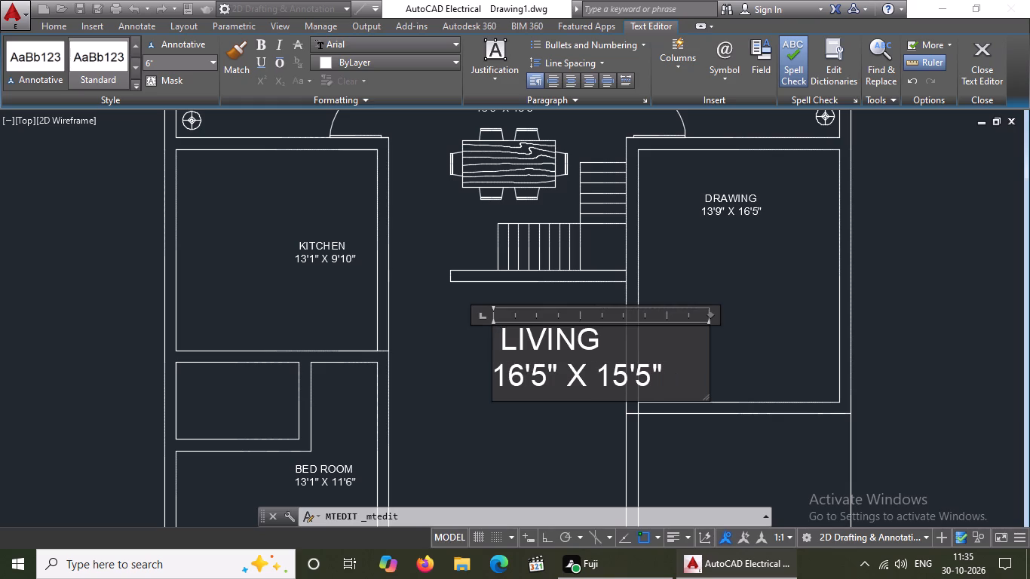
key(space)
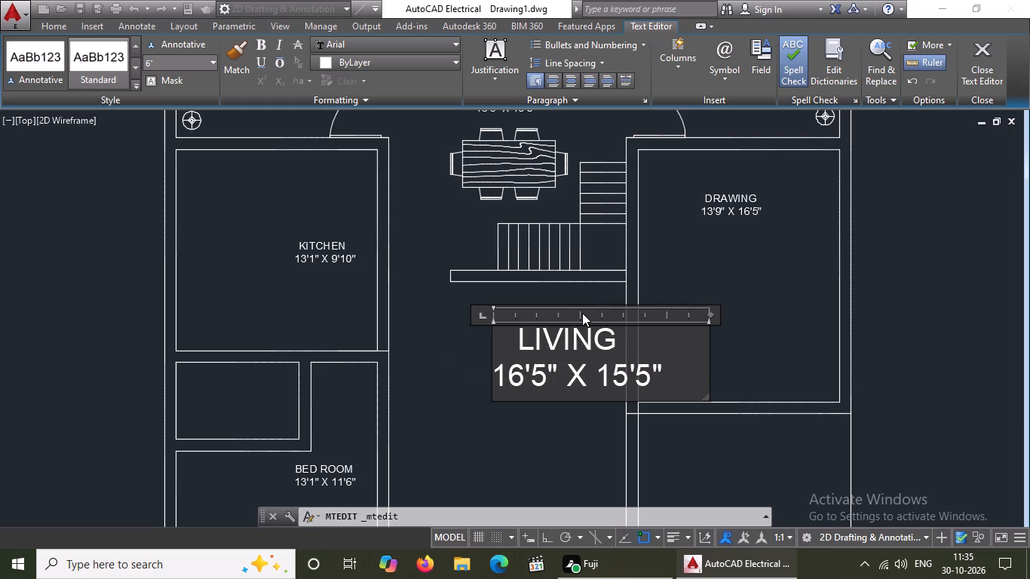
key(space)
click(491, 467)
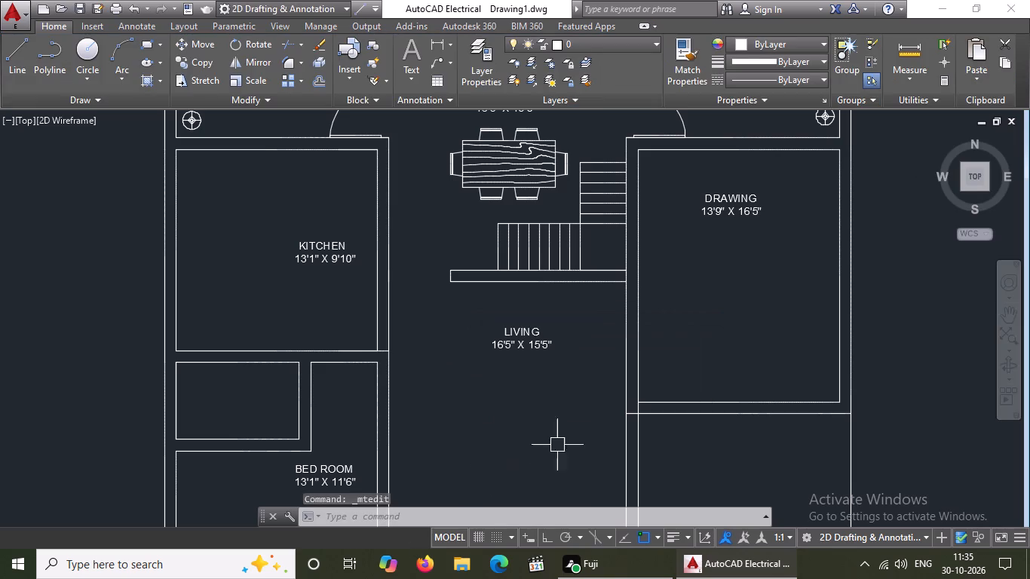
Replace the whole text of the copied KITCHEN label in the small front area below the hall with SITOUT.
scroll(563, 437, down, 3)
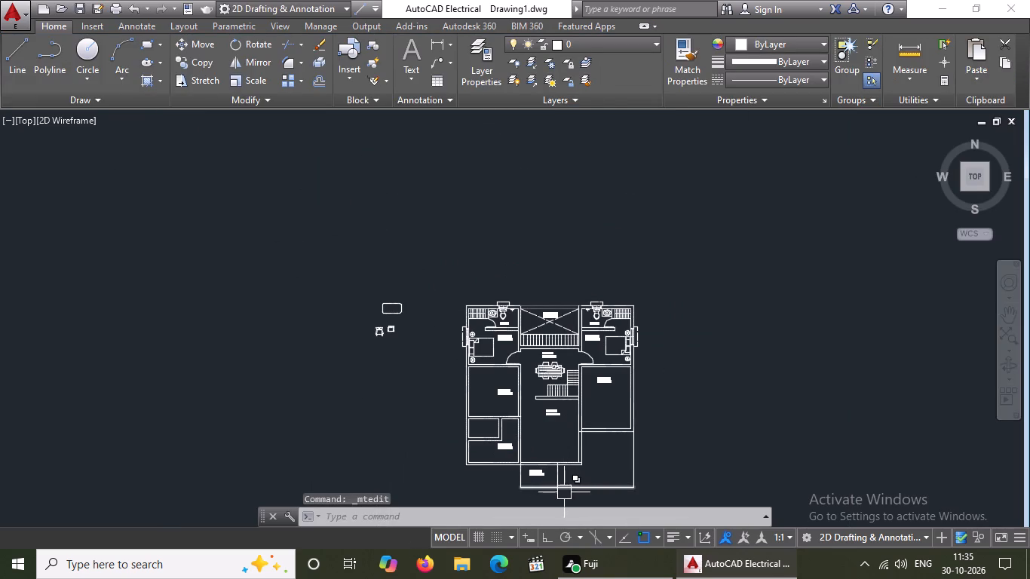
scroll(552, 499, up, 3)
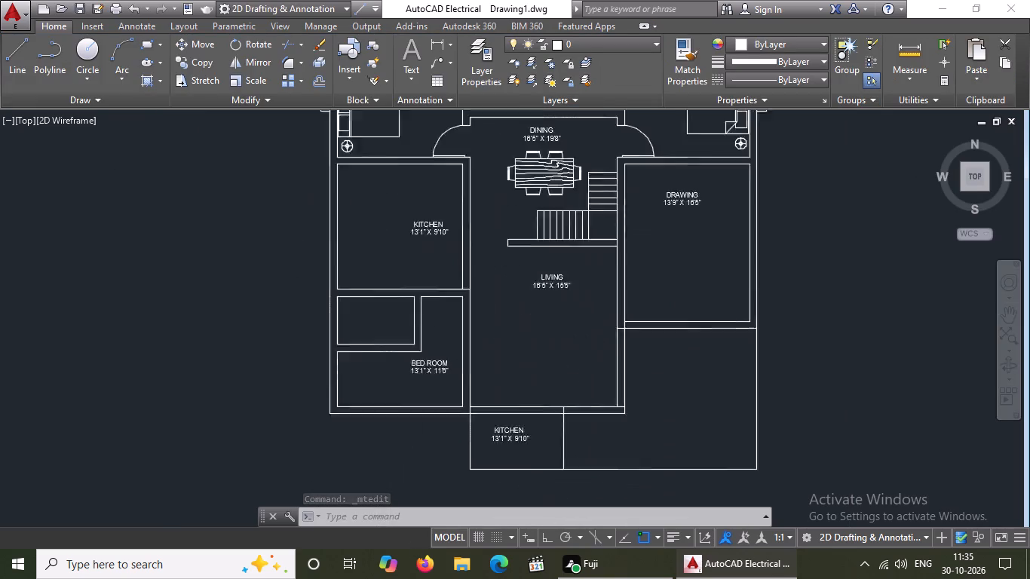
double_click(490, 401)
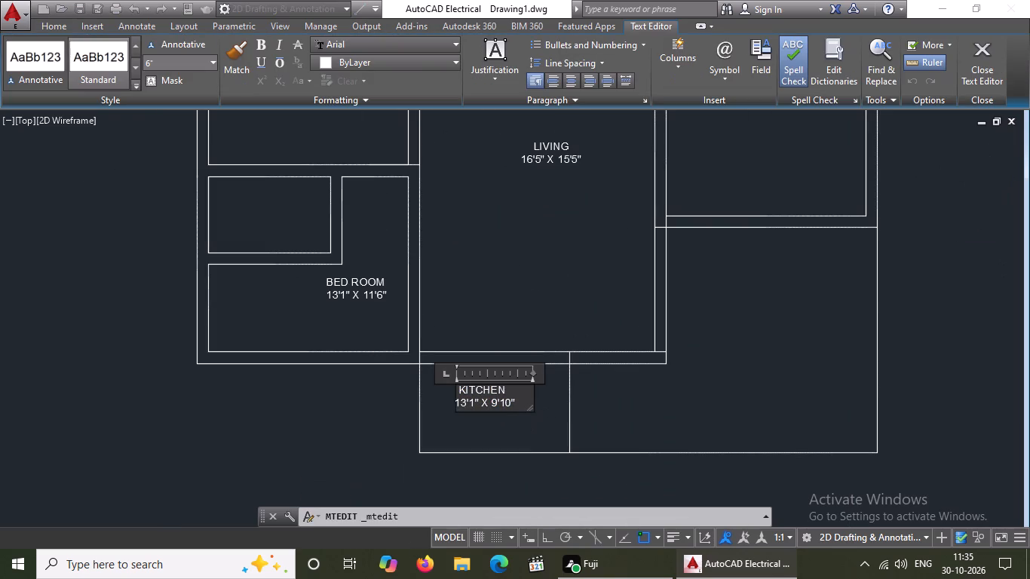
click(520, 405)
key(BackSpace)
key(BackSpace)
key(BackSpace)
key(BackSpace)
key(BackSpace)
key(BackSpace)
key(BackSpace)
key(BackSpace)
key(BackSpace)
key(BackSpace)
key(BackSpace)
key(BackSpace)
key(BackSpace)
key(BackSpace)
key(BackSpace)
key(BackSpace)
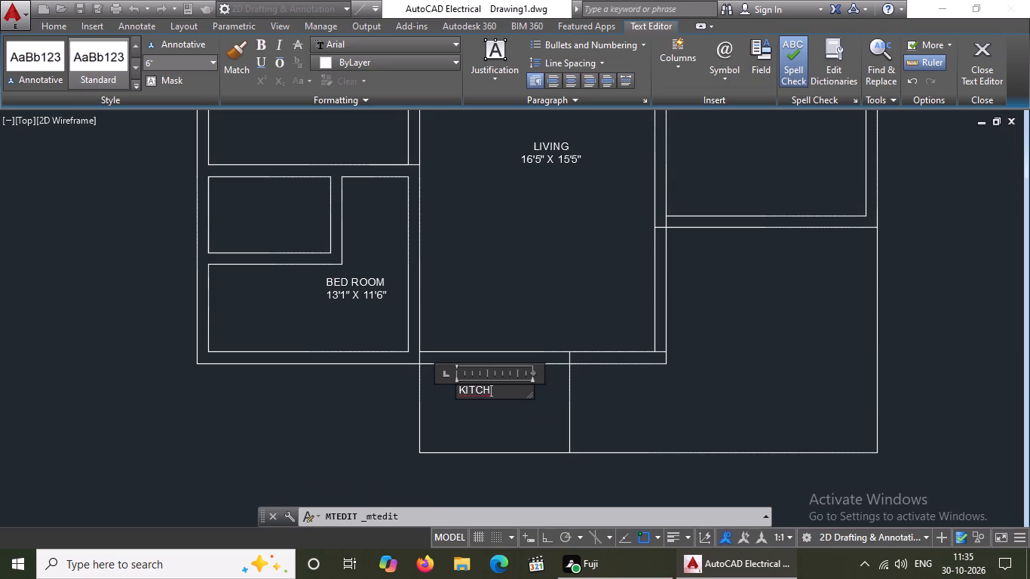
key(BackSpace)
key(BackSpace)
key(BackSpace)
key(BackSpace)
key(BackSpace)
key(BackSpace)
key(BackSpace)
text(SITOUT)
Add a second line reading 9'10" X 6'7" to the SITOUT label.
key(Return)
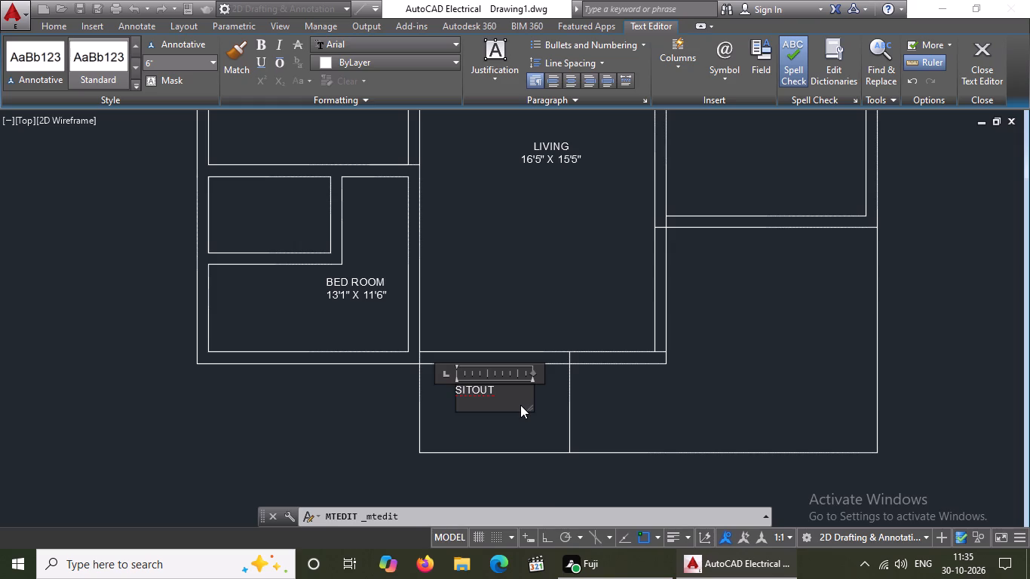
key(9)
key(apostrophe)
text(10)
key(shift+quotedbl)
key(space)
text(X)
key(space)
text(6'7")
Indent the label's SITOUT line by two spaces above its dimensions and finish editing the text.
key(Left)
key(Left)
key(Left)
key(Left)
key(Left)
key(Left)
key(Left)
key(Left)
key(Left)
key(Left)
key(Left)
key(Left)
key(Up)
key(space)
key(space)
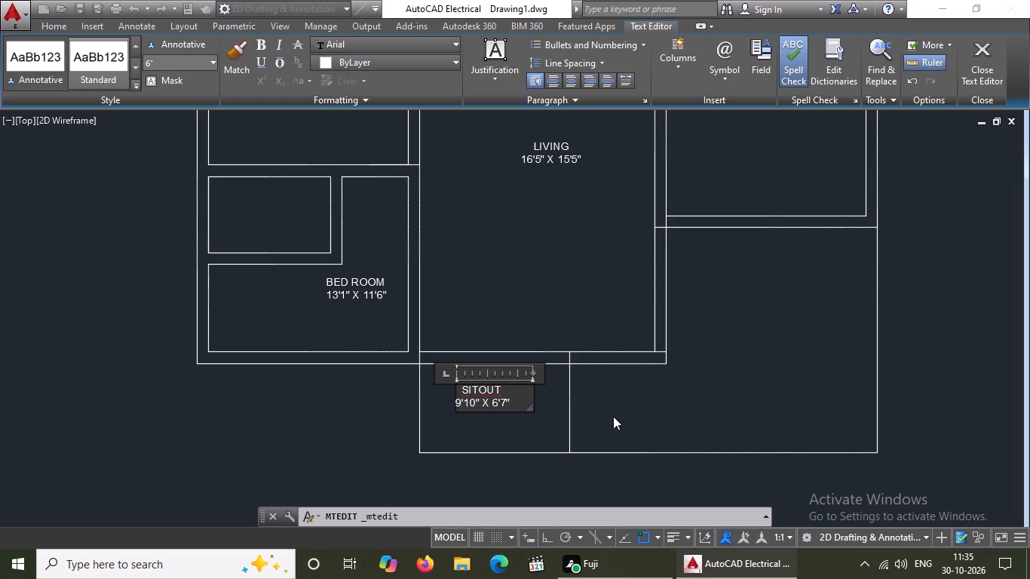
click(613, 416)
Copy the SITOUT label into the large open front area below the drawing room.
scroll(556, 375, down, 1)
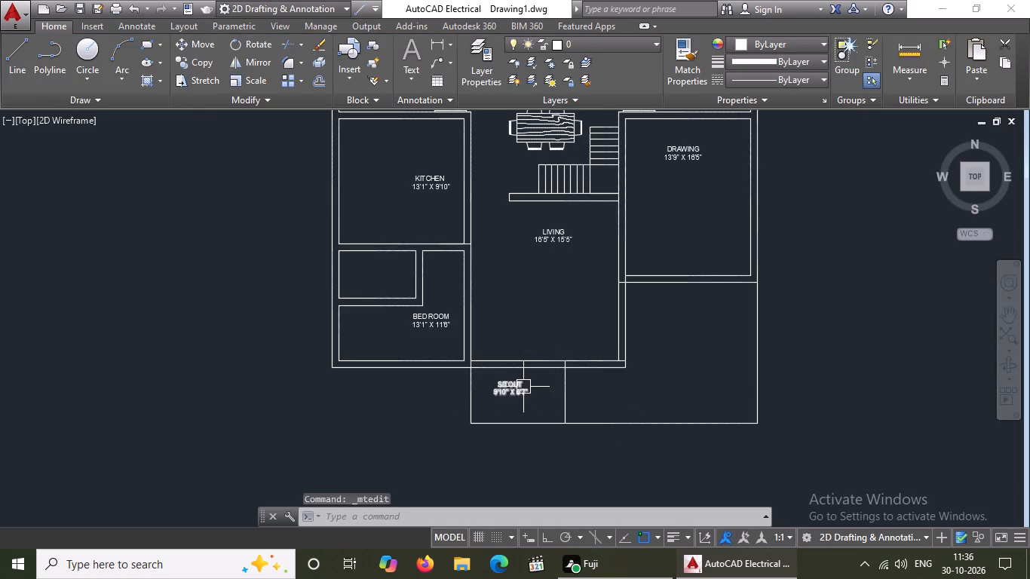
click(522, 387)
click(200, 62)
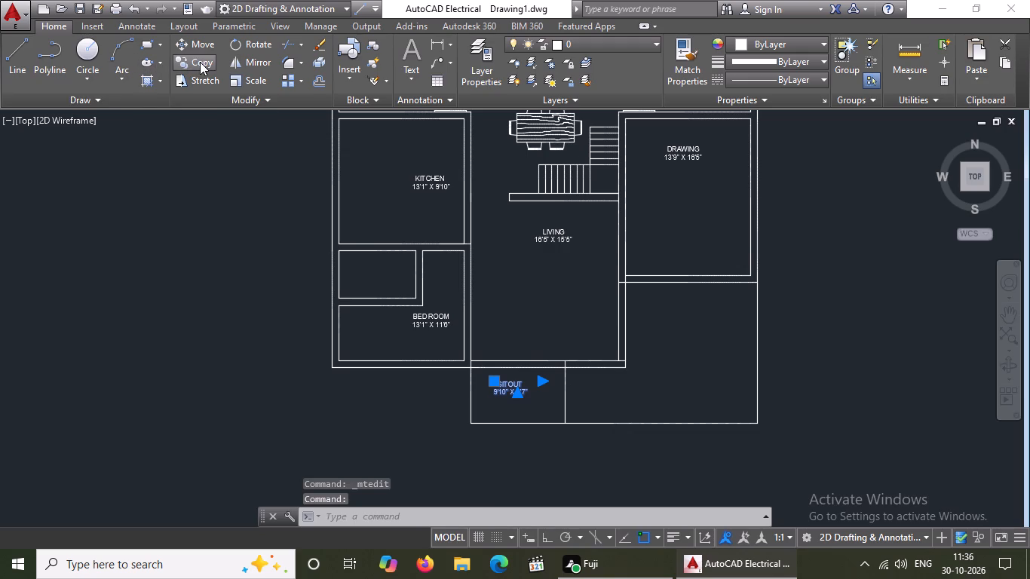
click(513, 391)
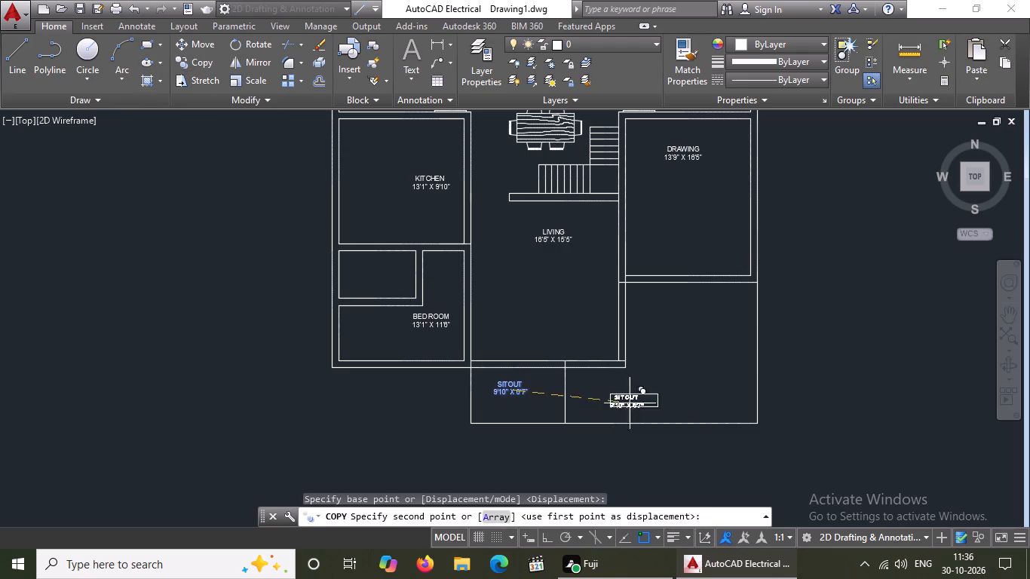
click(694, 392)
key(Escape)
Replace the whole text of the copied SITOUT label in the large open front area with PARKING.
double_click(696, 387)
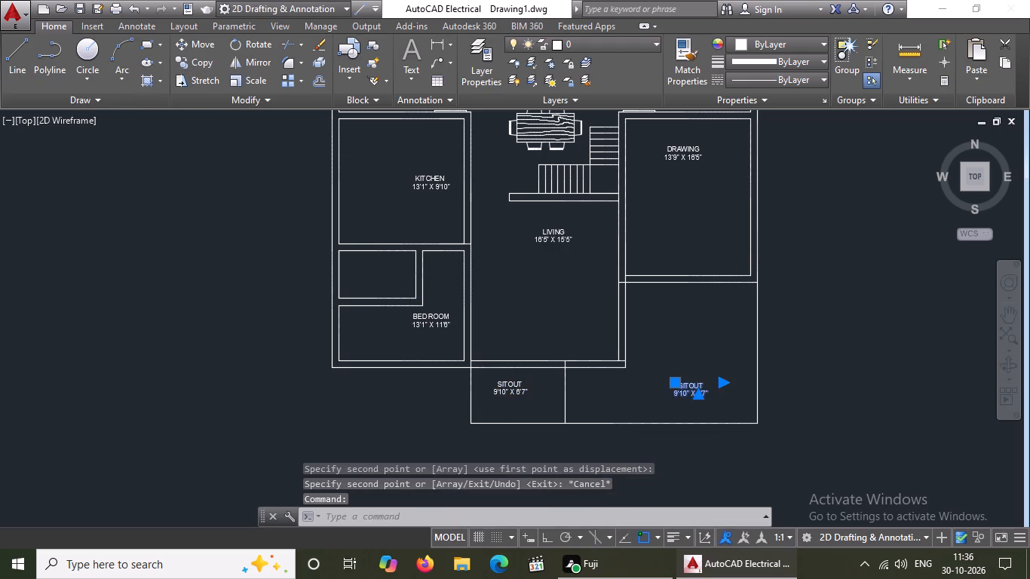
scroll(707, 390, up, 3)
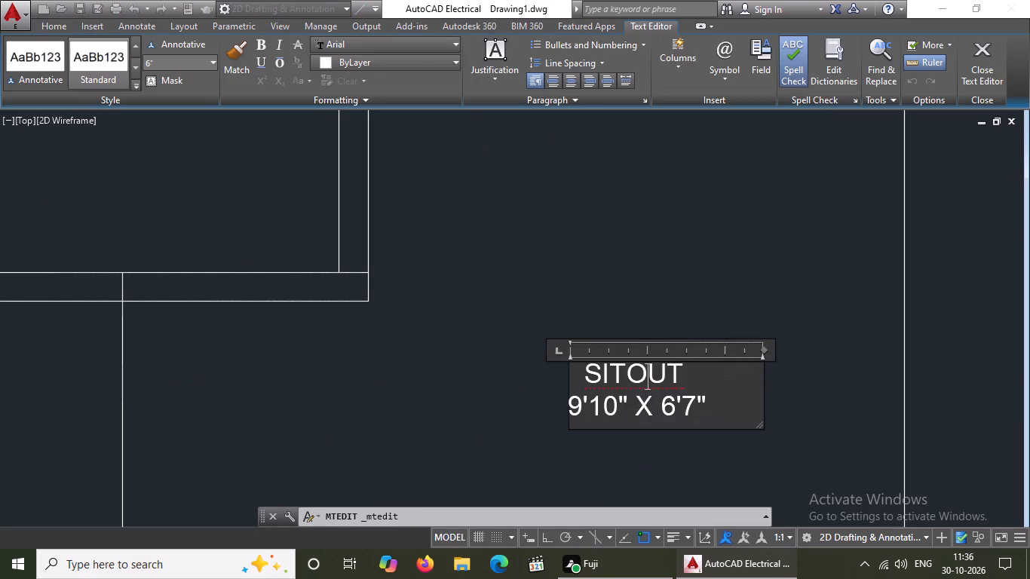
click(710, 412)
key(BackSpace)
key(BackSpace)
key(BackSpace)
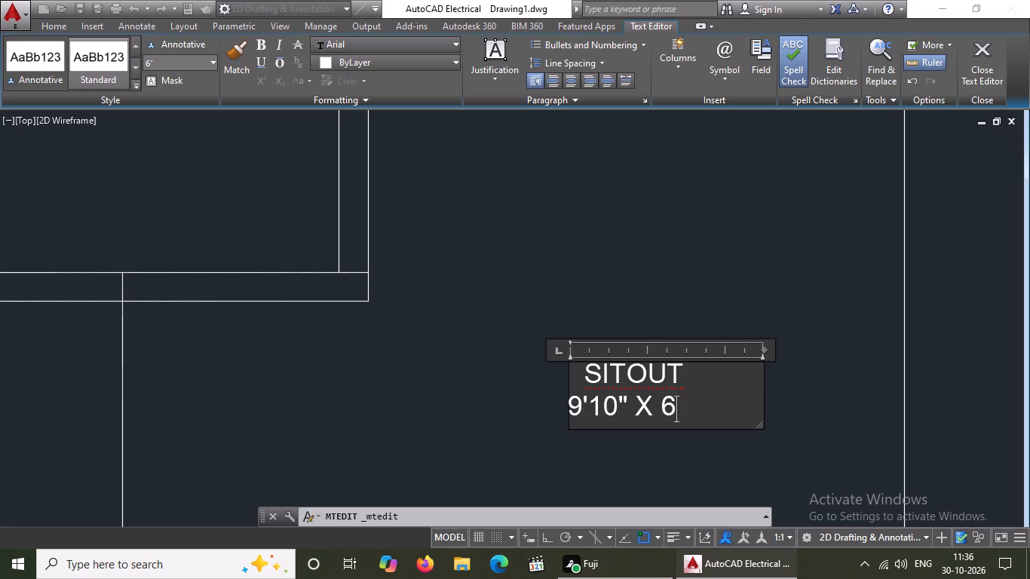
key(BackSpace)
key(BackSpace)
key(BackSpace)
key(BackSpace)
key(BackSpace)
key(BackSpace)
key(BackSpace)
key(BackSpace)
key(BackSpace)
key(BackSpace)
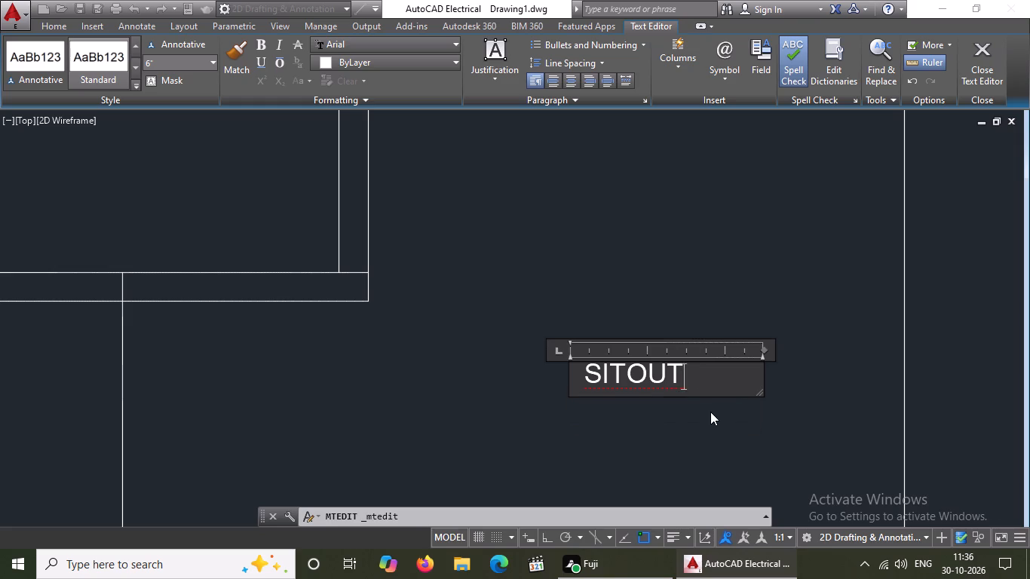
key(BackSpace)
key(BackSpace)
key(BackSpace)
key(BackSpace)
key(BackSpace)
key(BackSpace)
key(BackSpace)
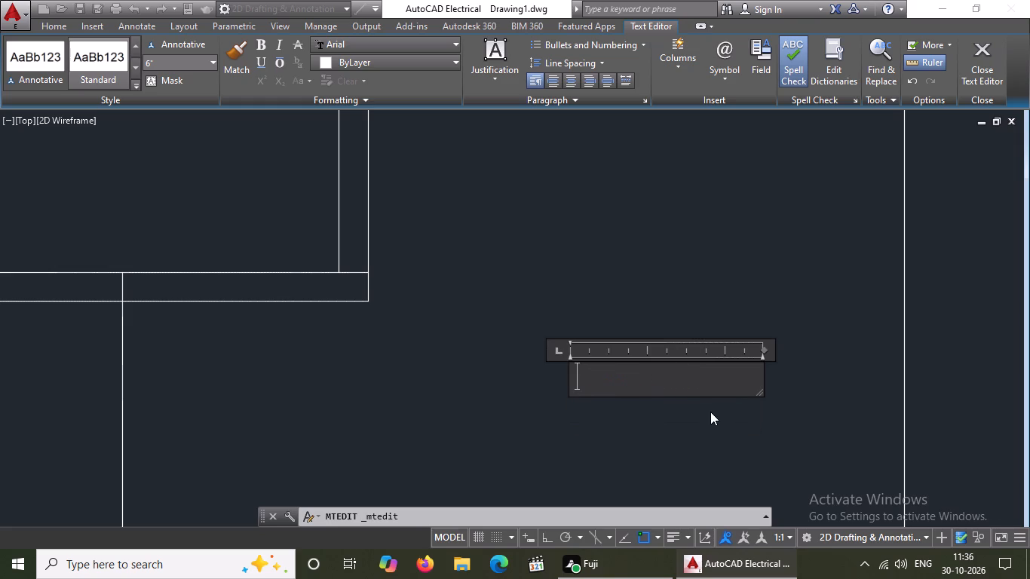
text(PARKIN)
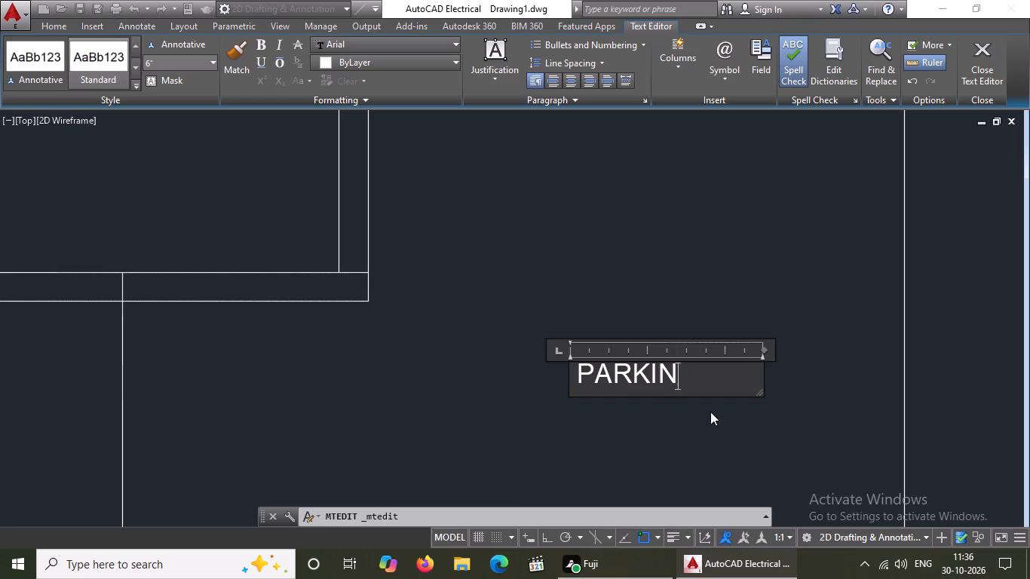
key(g)
Add a second line reading 14'1" X 21'4" to the PARKING label and finish editing the text.
key(Return)
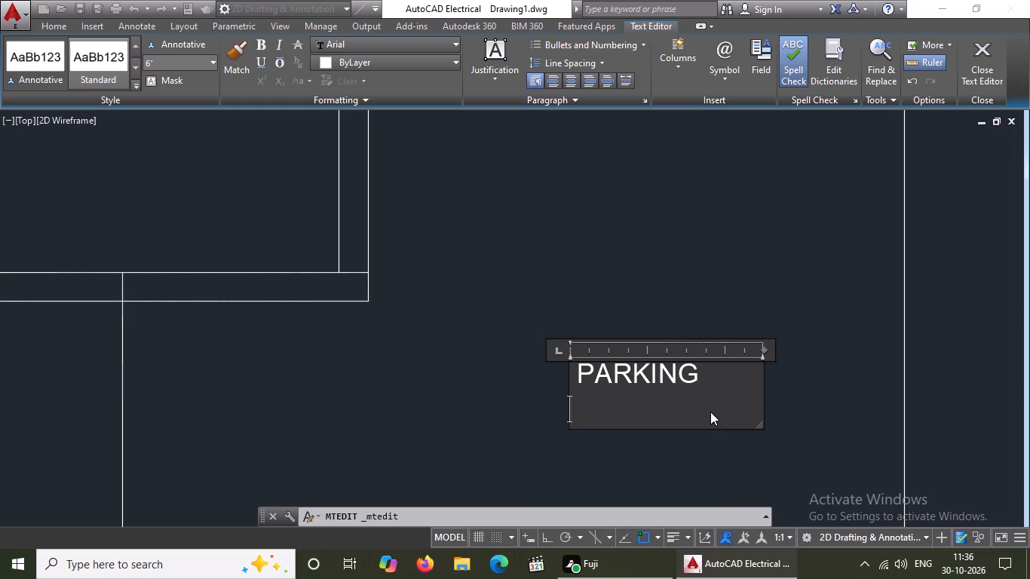
text(14'1")
key(space)
text(X)
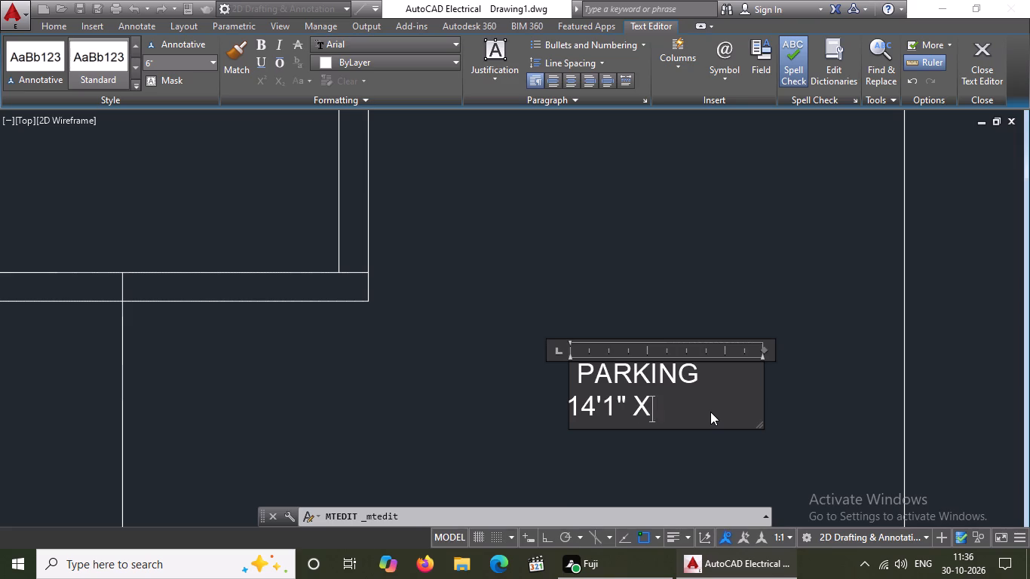
key(space)
text(23)
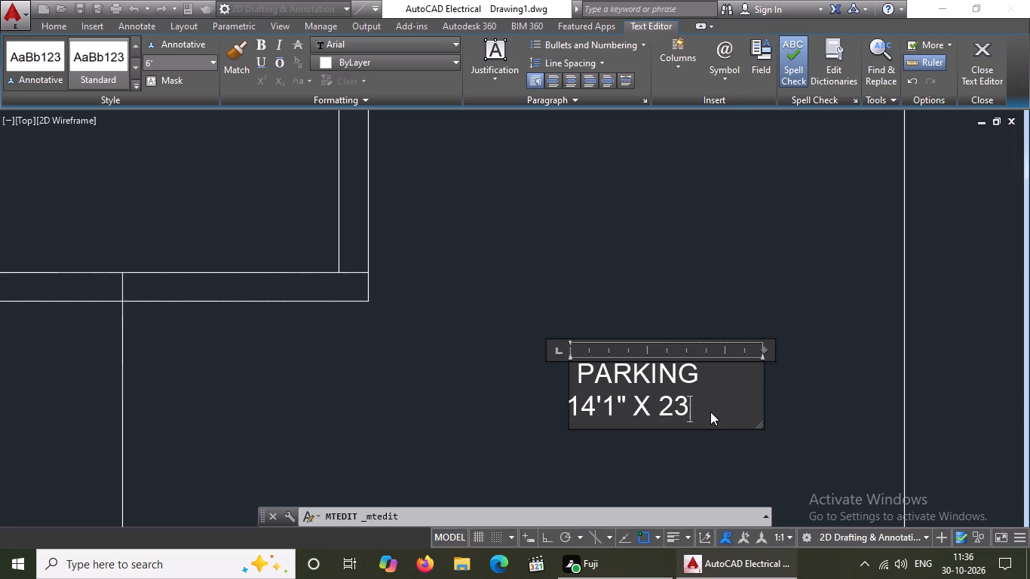
key(BackSpace)
text(1')
key(4)
key(shift+quotedbl)
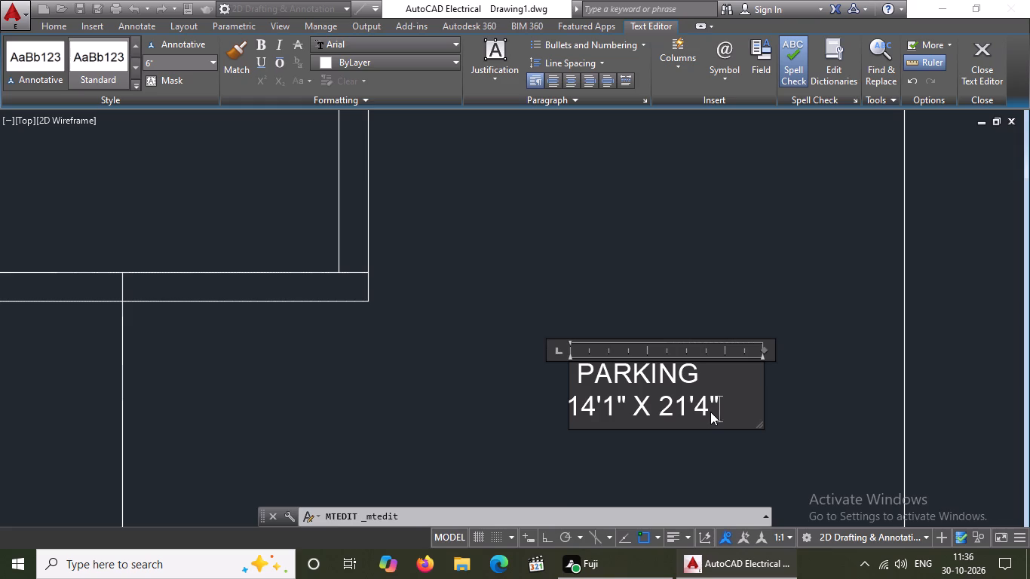
click(573, 363)
key(space)
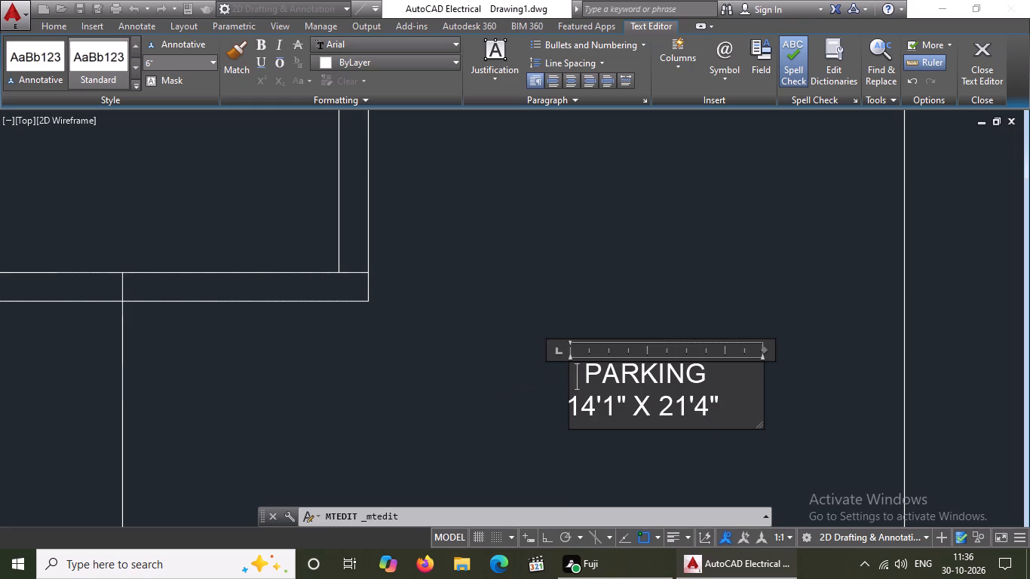
key(BackSpace)
click(547, 375)
Copy the door between the upper bedroom and the dining area into the narrow passage of the BED ROOM below the kitchen.
scroll(533, 399, down, 3)
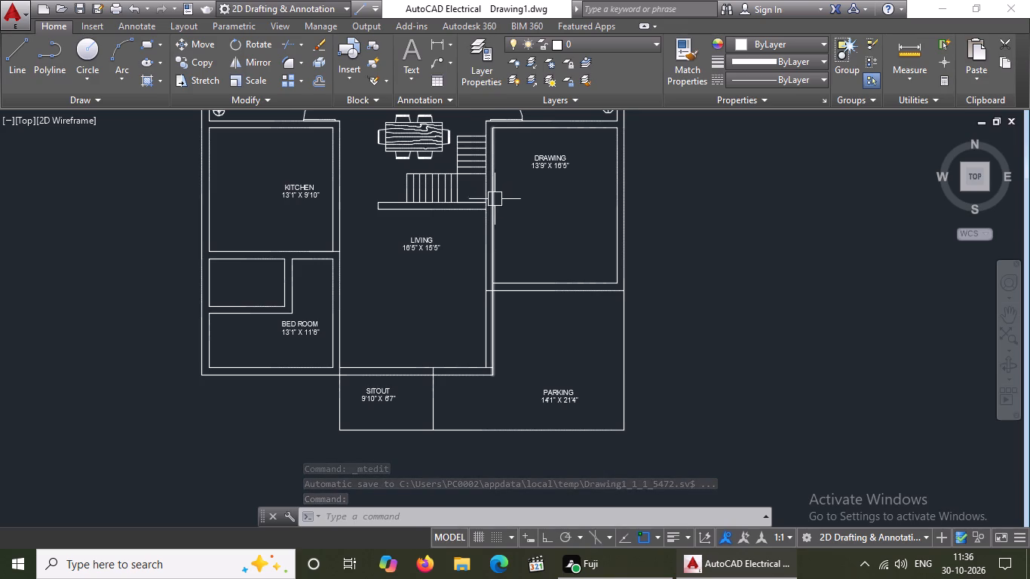
scroll(406, 256, down, 1)
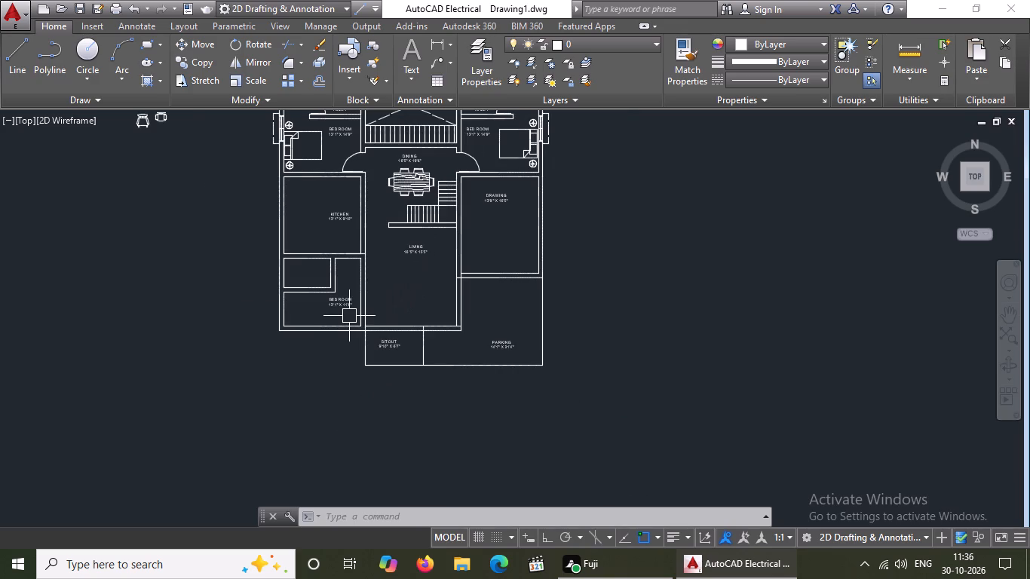
scroll(343, 311, up, 2)
scroll(342, 304, down, 2)
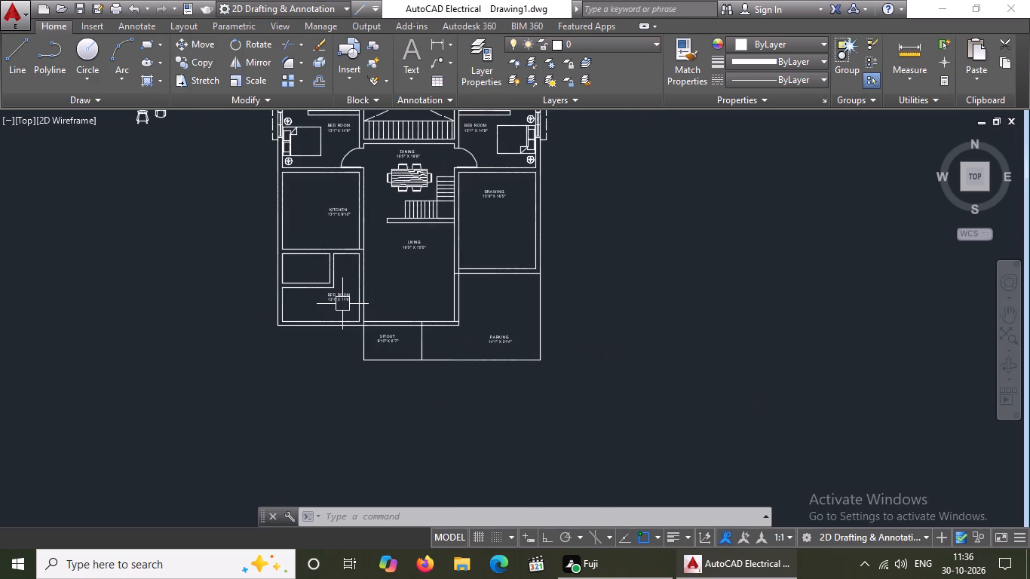
middle_drag(342, 304, 331, 361)
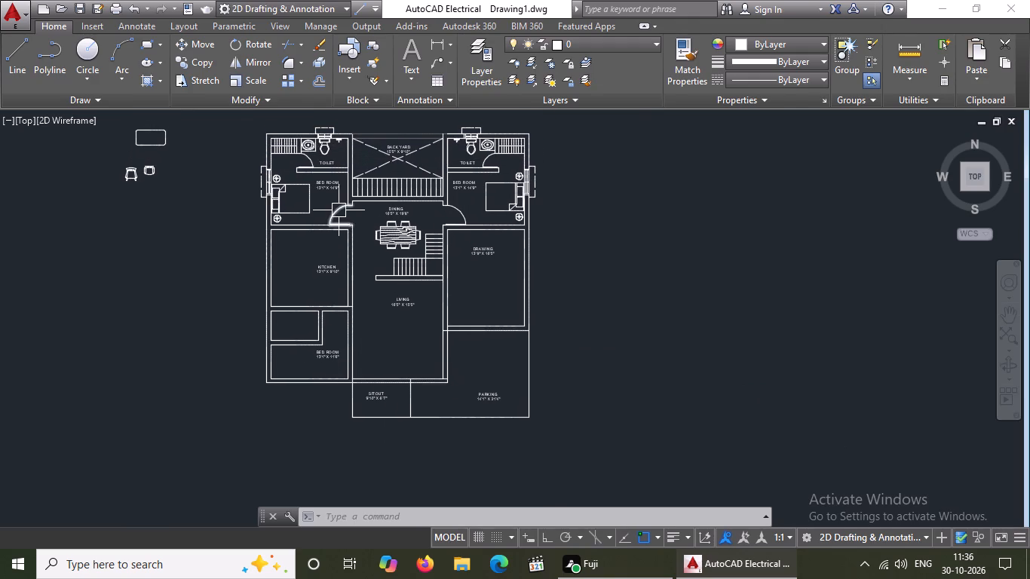
scroll(339, 210, up, 3)
click(326, 209)
click(193, 58)
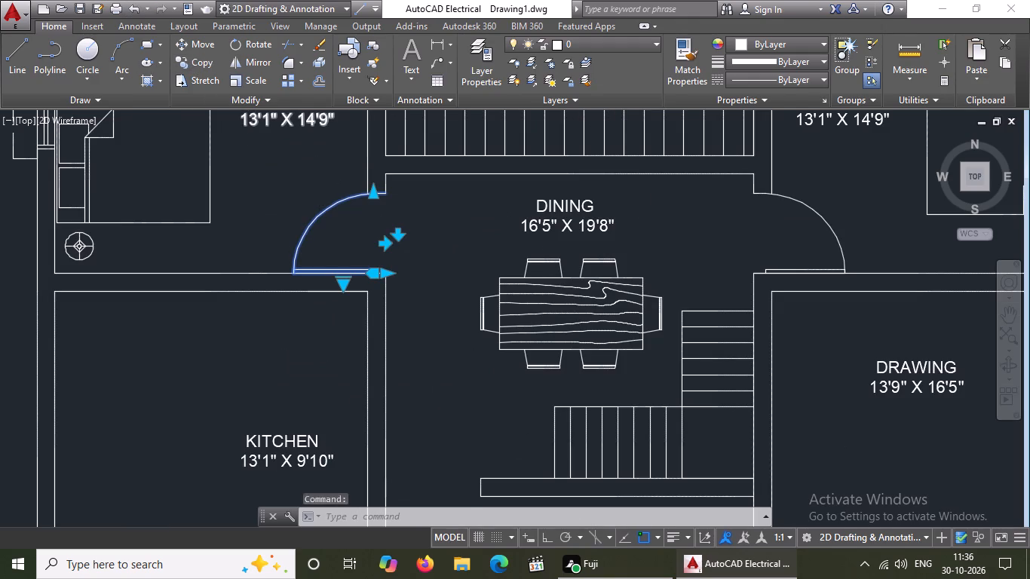
click(336, 232)
scroll(341, 213, down, 4)
scroll(329, 316, up, 4)
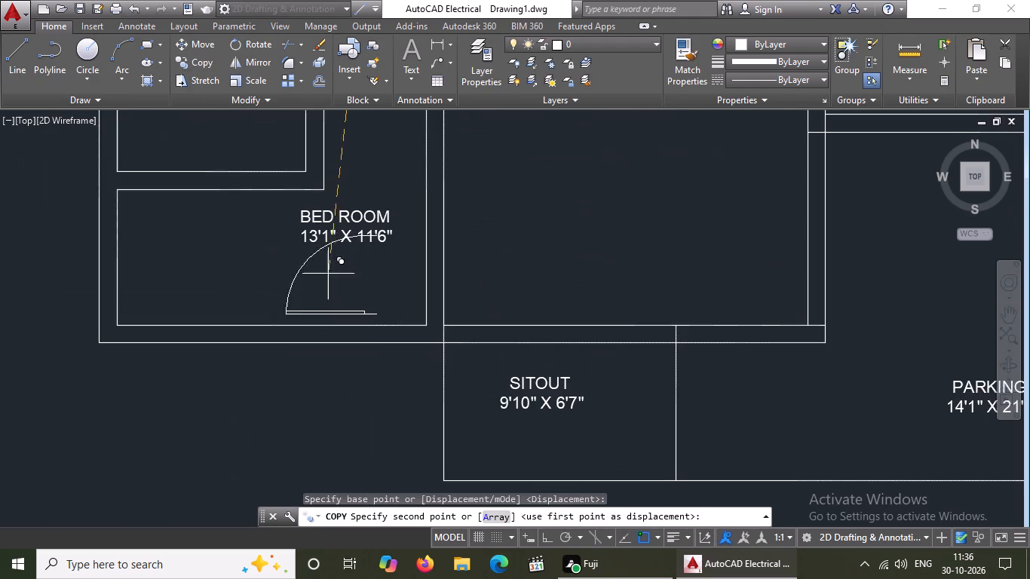
scroll(337, 220, down, 1)
middle_drag(337, 240, 336, 342)
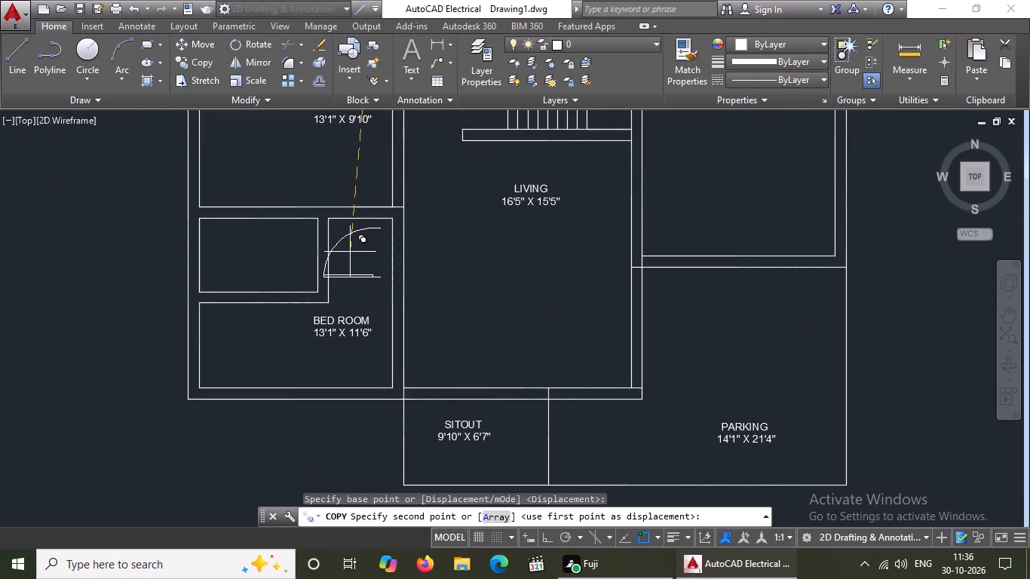
click(350, 253)
key(Escape)
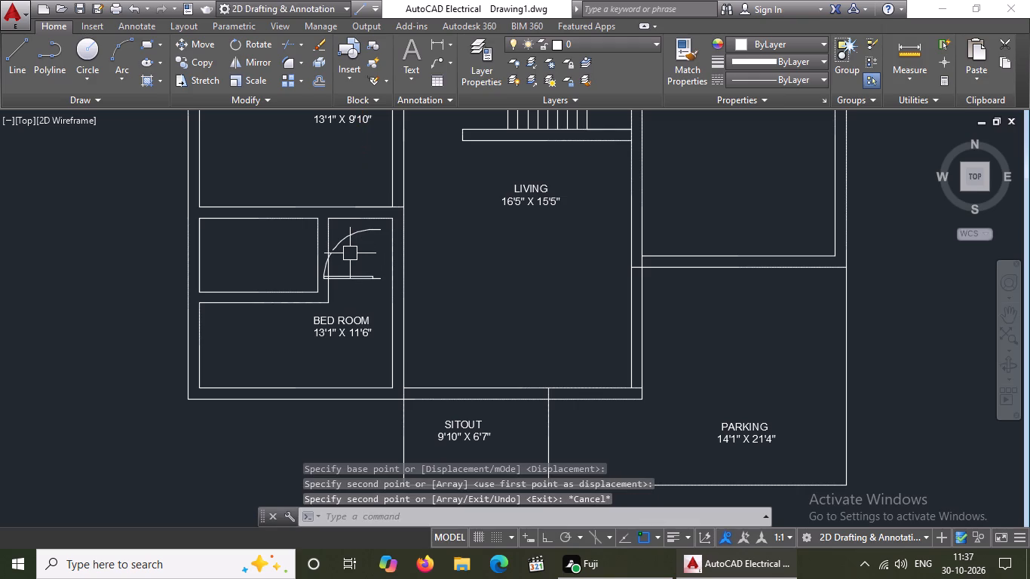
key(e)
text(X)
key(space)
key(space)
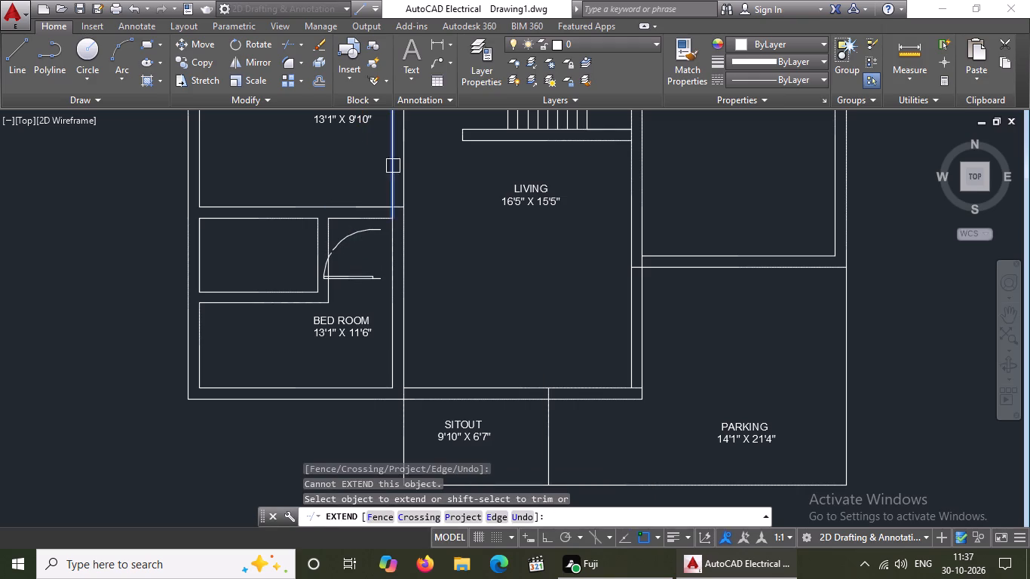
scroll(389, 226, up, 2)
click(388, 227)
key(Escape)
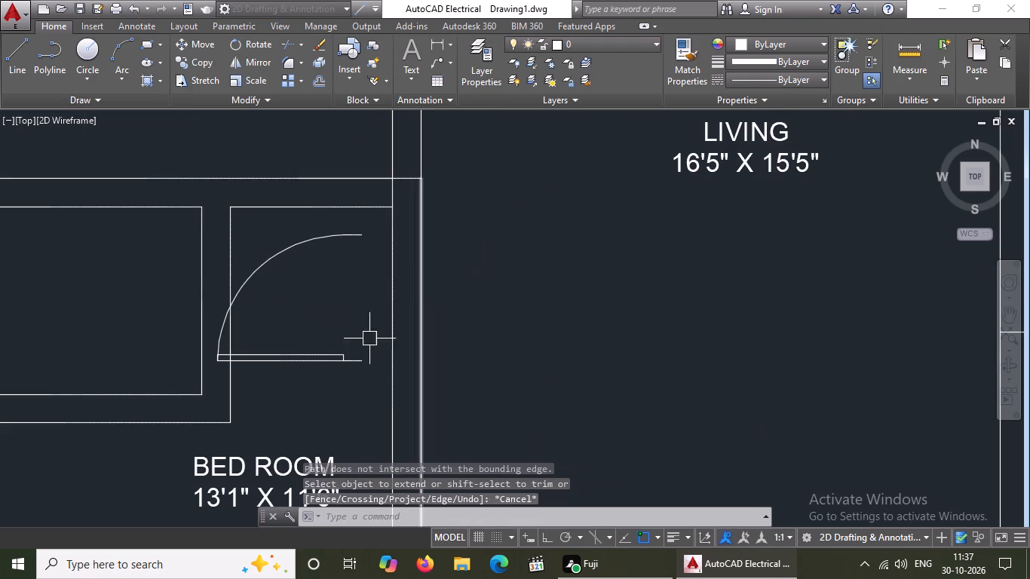
Rotate the copied door 90 degrees counterclockwise with Ortho on, so its leaf stands vertical.
click(333, 357)
click(247, 44)
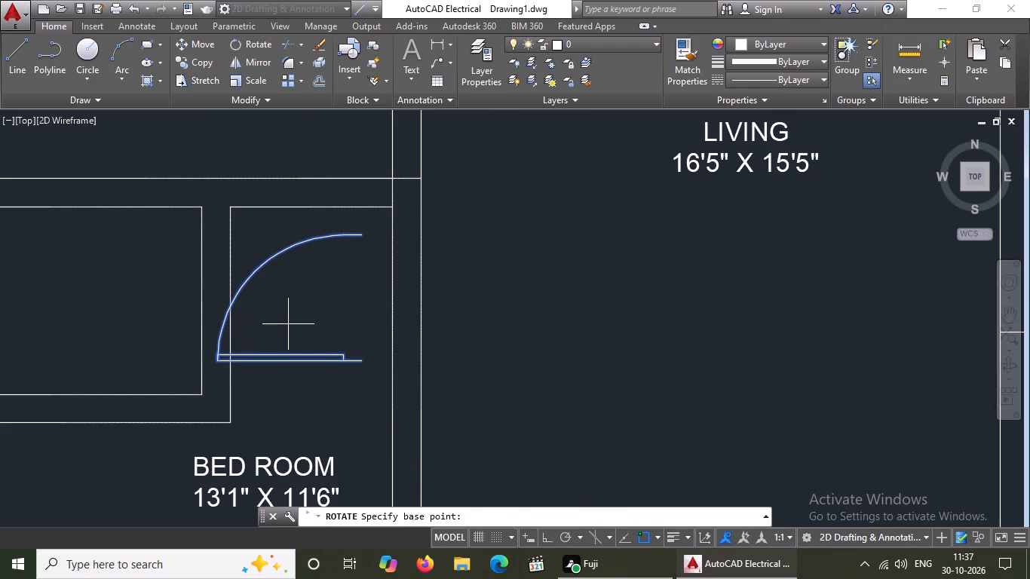
drag(288, 324, 288, 313)
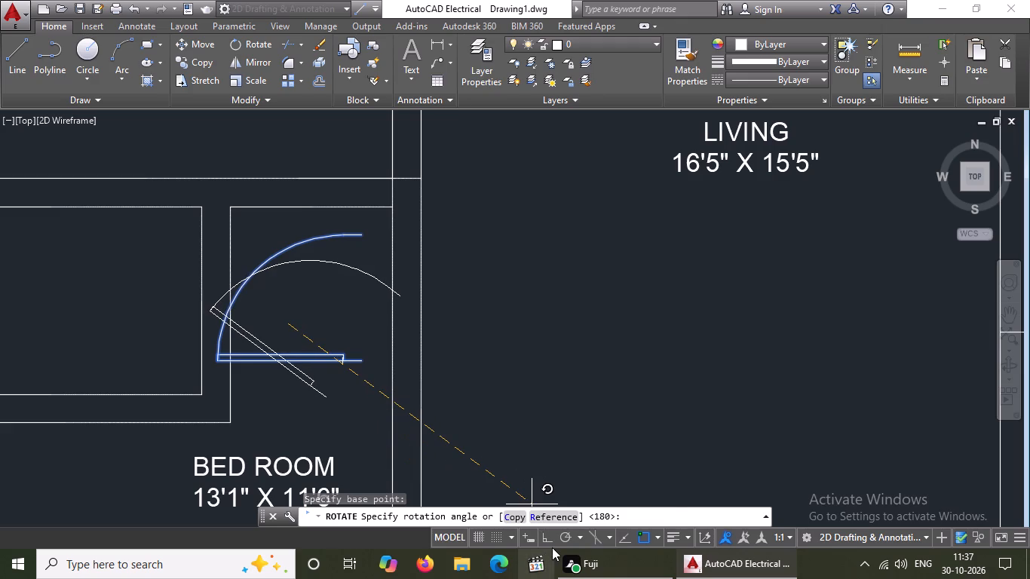
click(551, 542)
click(278, 164)
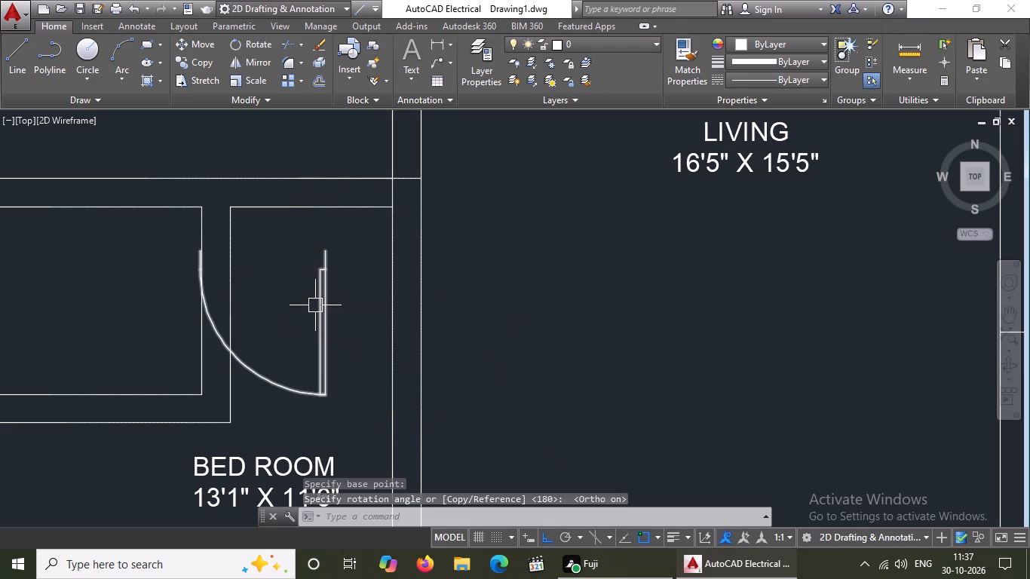
Move the rotated door by its hinge-side endpoint onto the corner where the kitchen–bedroom partition meets the living room wall, with Ortho off.
drag(315, 305, 317, 290)
click(202, 38)
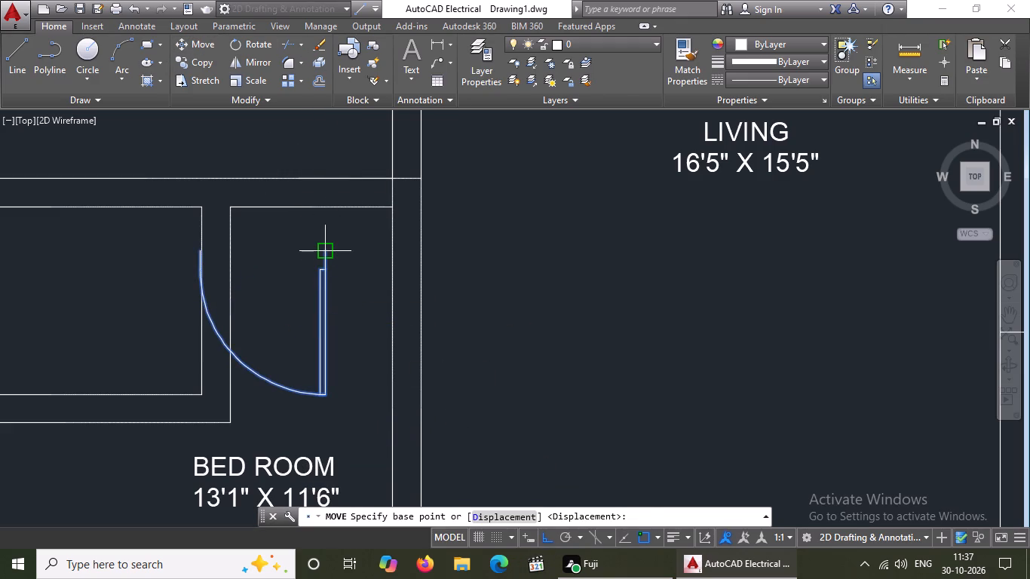
click(324, 258)
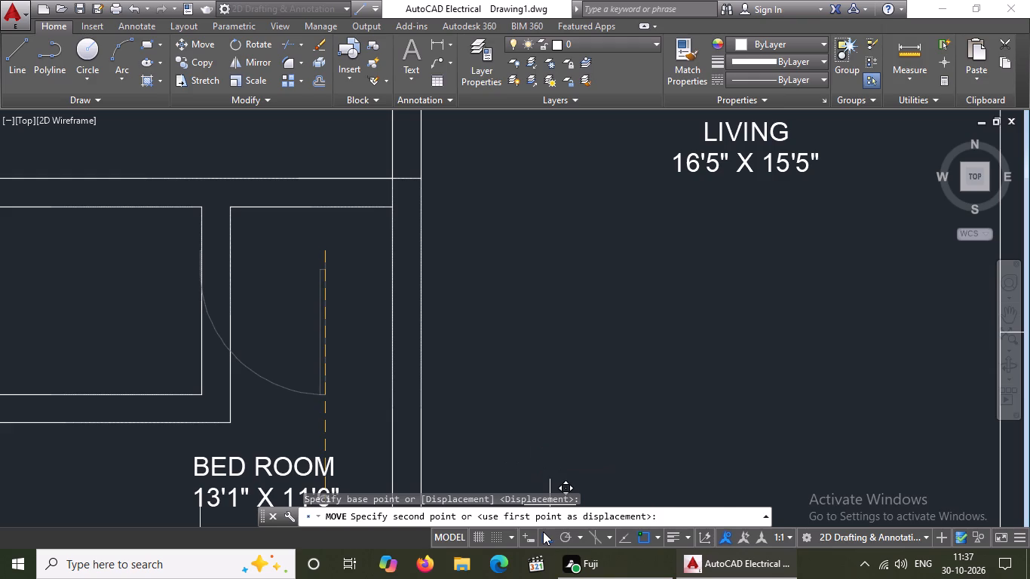
click(542, 532)
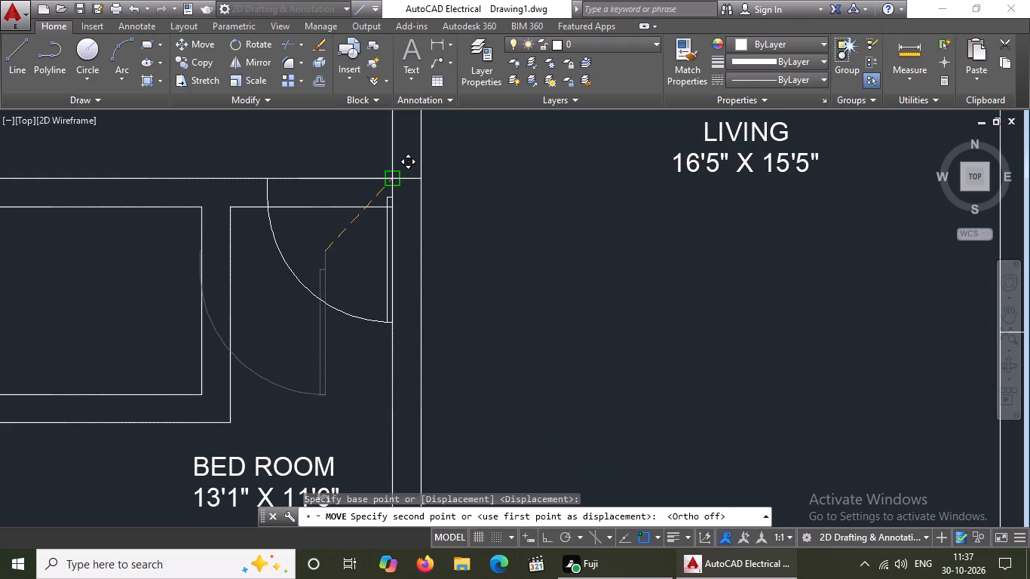
click(391, 179)
scroll(418, 207, down, 3)
key(Escape)
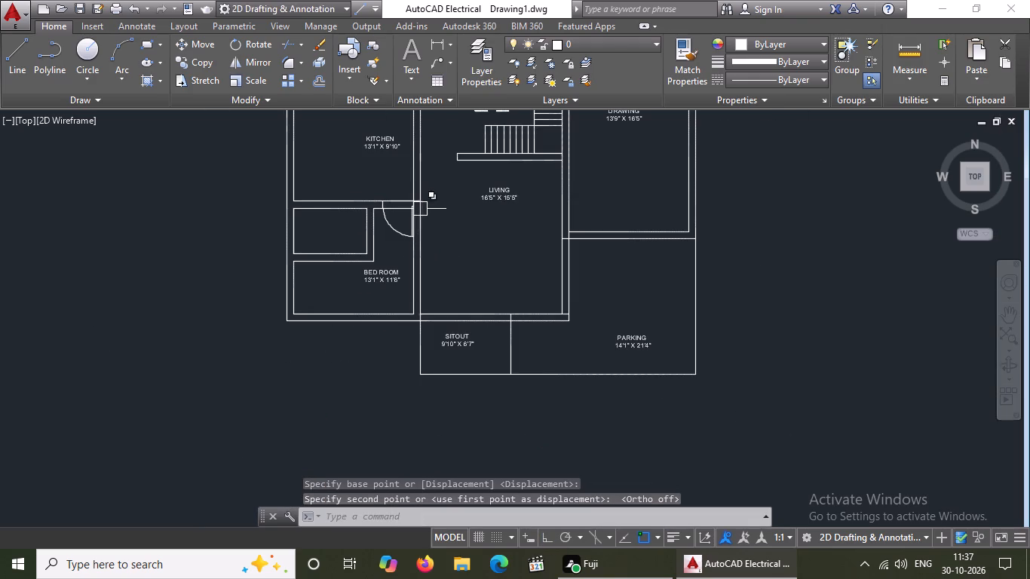
Trim the kitchen–bedroom partition's wall lines across the opening of the newly placed door.
text(TR)
key(space)
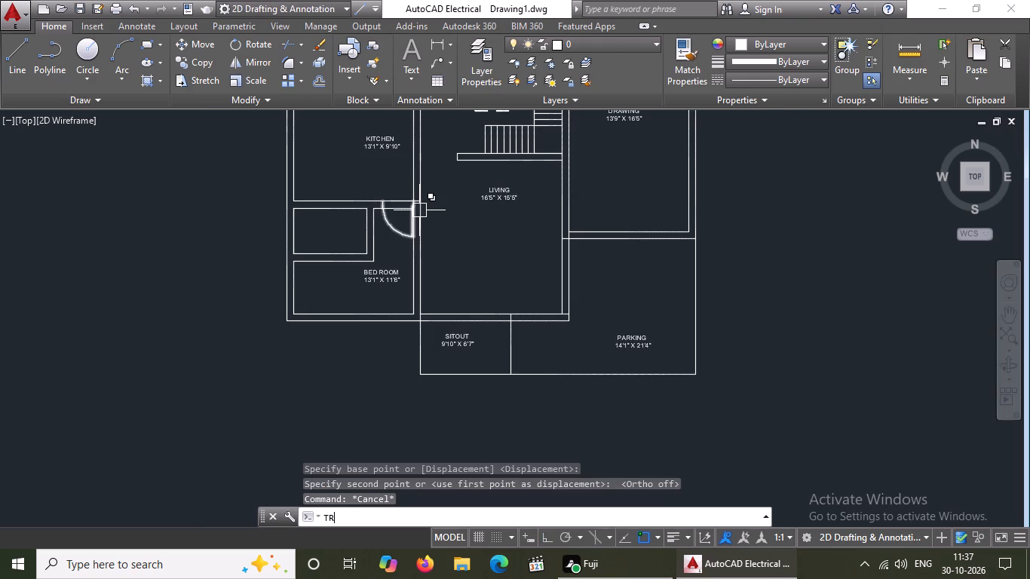
key(space)
scroll(385, 210, up, 2)
click(392, 206)
scroll(448, 204, up, 1)
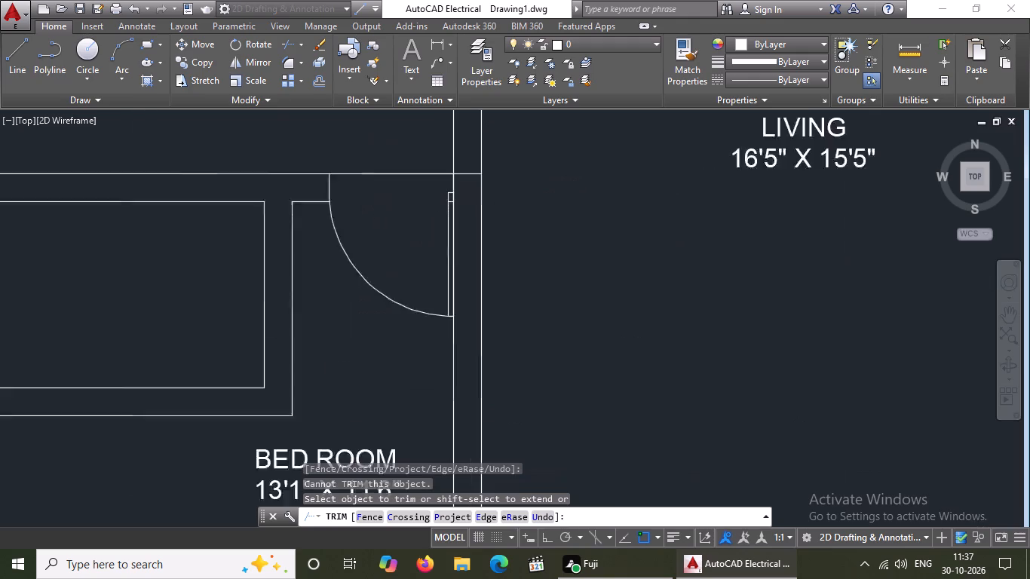
scroll(448, 204, up, 5)
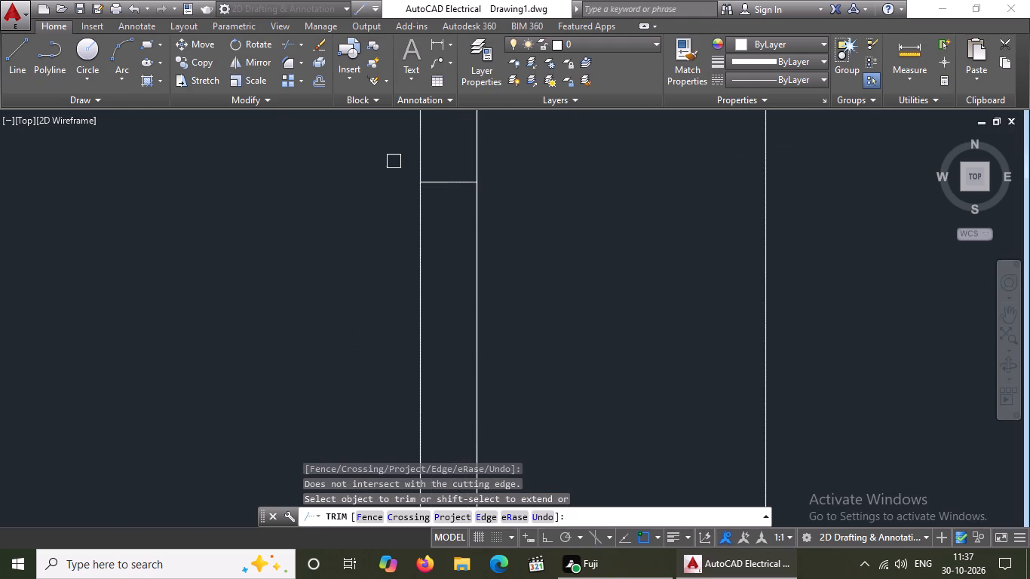
drag(394, 161, 415, 179)
click(504, 215)
scroll(498, 214, down, 3)
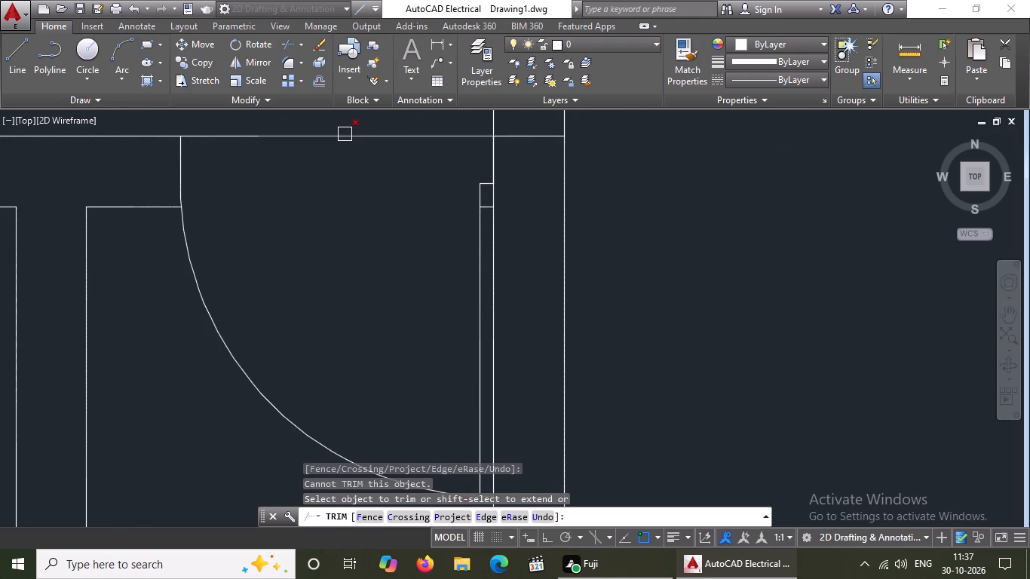
click(226, 136)
scroll(166, 125, up, 1)
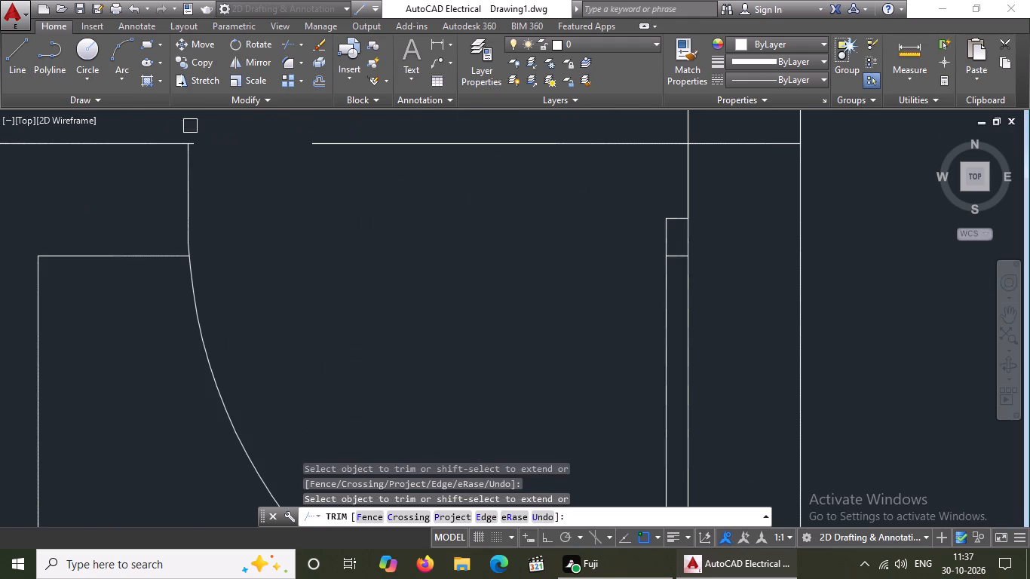
drag(195, 141, 210, 142)
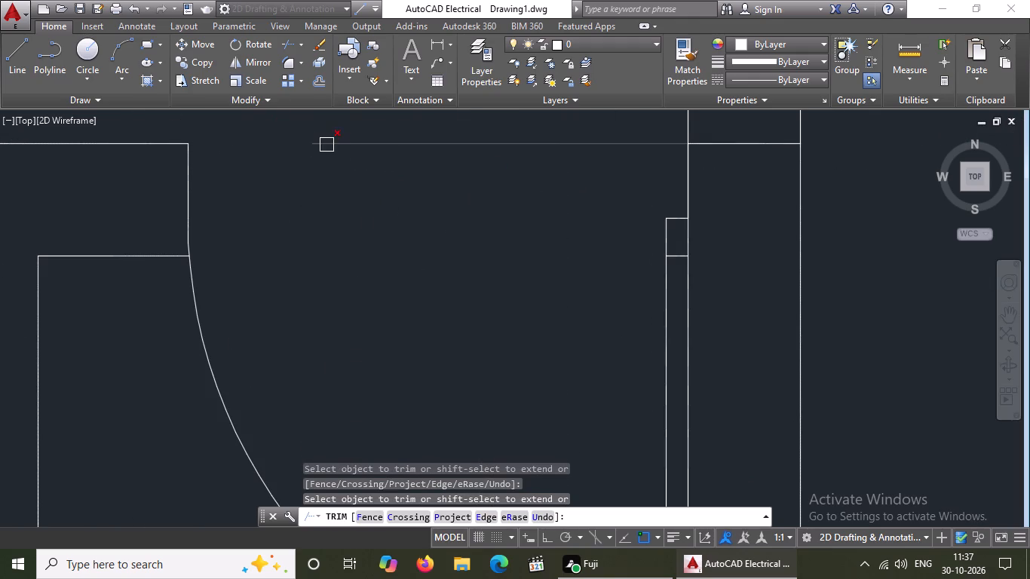
click(326, 144)
scroll(308, 213, down, 4)
key(Escape)
Delete the leftover wall line piece inside the door opening between the kitchen and the lower bedroom.
scroll(371, 228, up, 4)
drag(301, 193, 322, 197)
click(376, 212)
key(Delete)
Copy the door of the toilet beside the upper bedroom into the small unlabelled room next to the lower BED ROOM.
scroll(370, 213, down, 4)
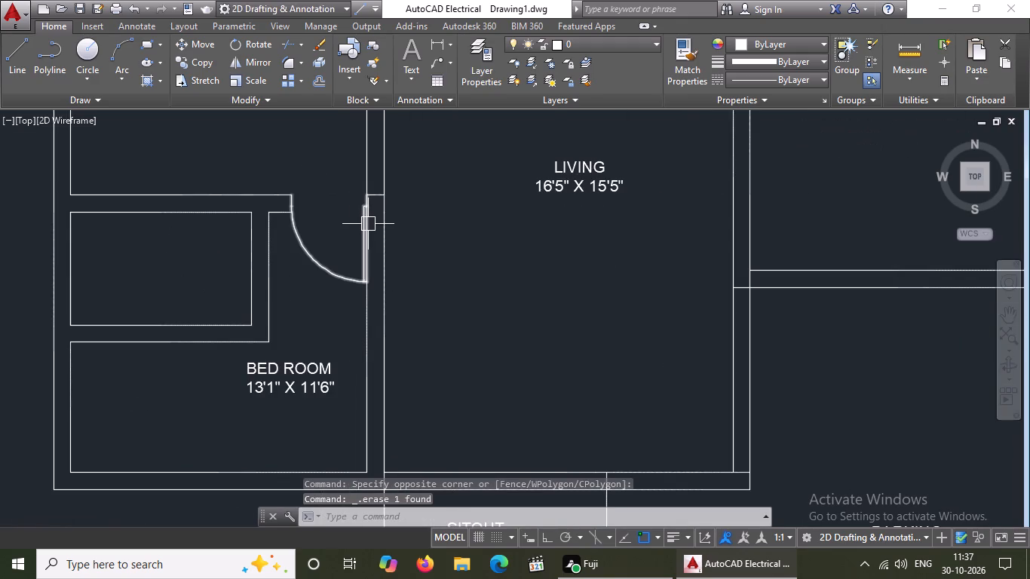
scroll(368, 224, down, 1)
scroll(300, 299, down, 2)
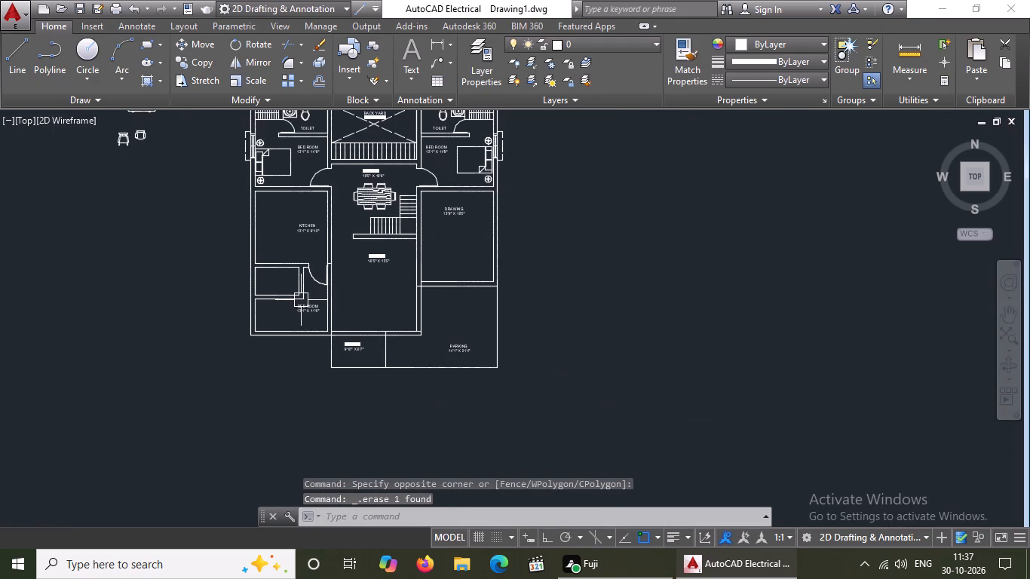
middle_drag(301, 300, 296, 337)
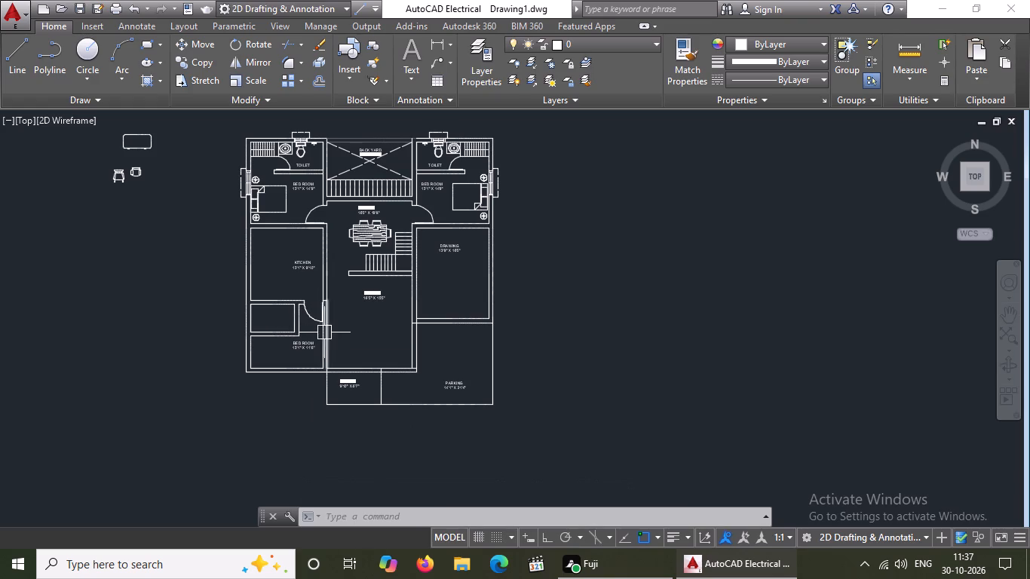
scroll(314, 339, up, 2)
scroll(312, 325, down, 2)
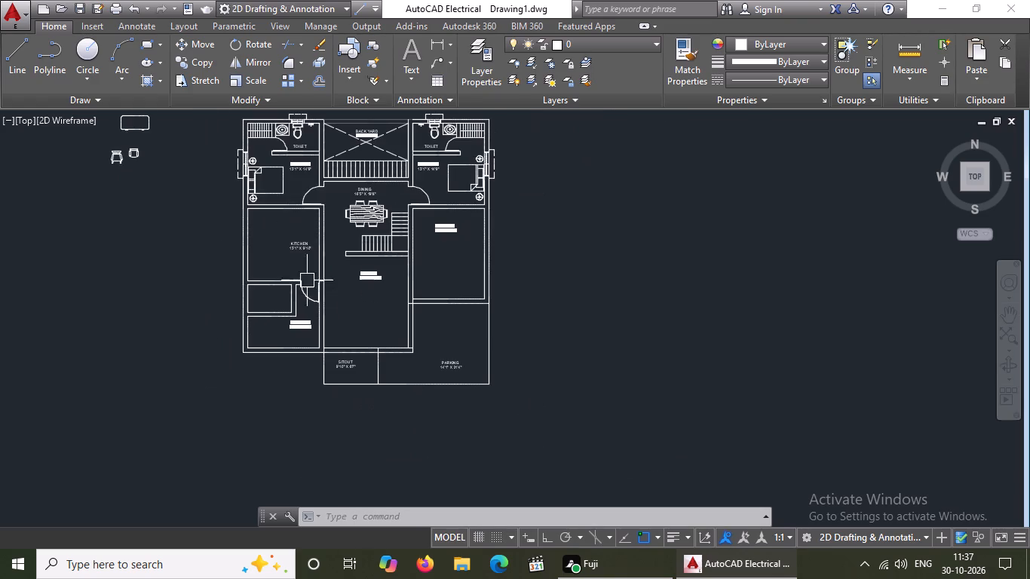
scroll(280, 141, up, 3)
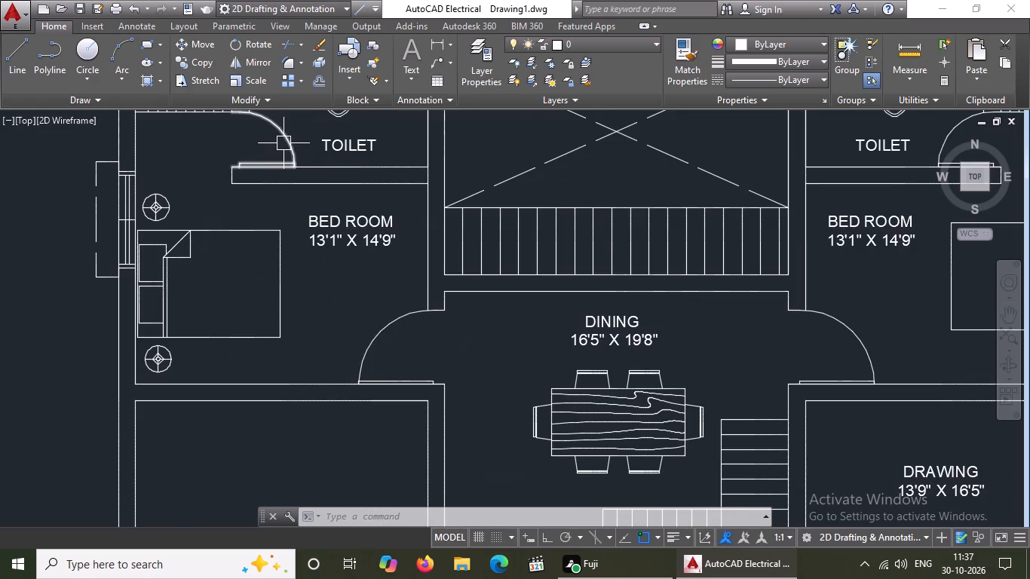
click(284, 142)
click(198, 63)
click(265, 139)
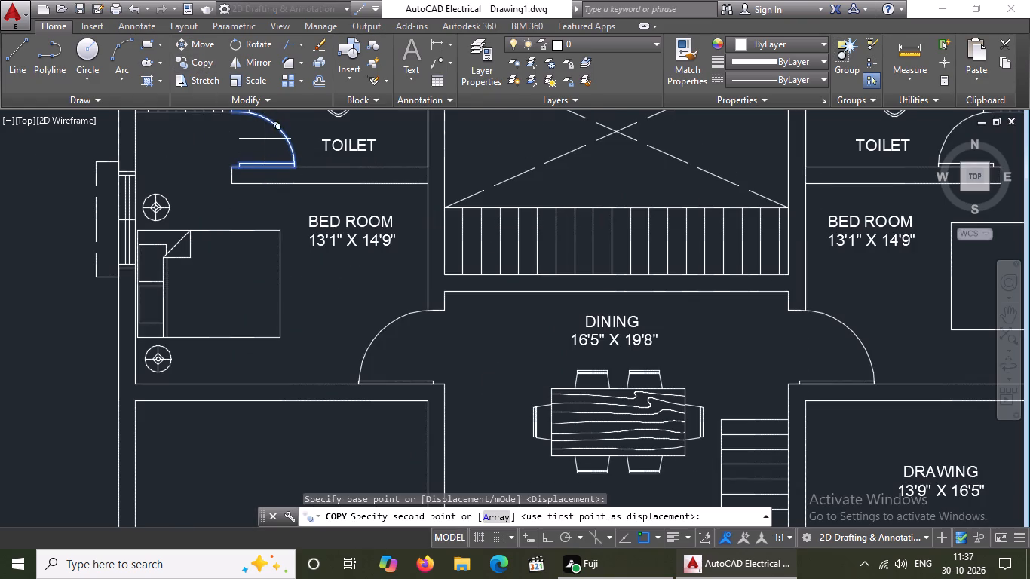
scroll(265, 149, down, 4)
scroll(271, 268, up, 5)
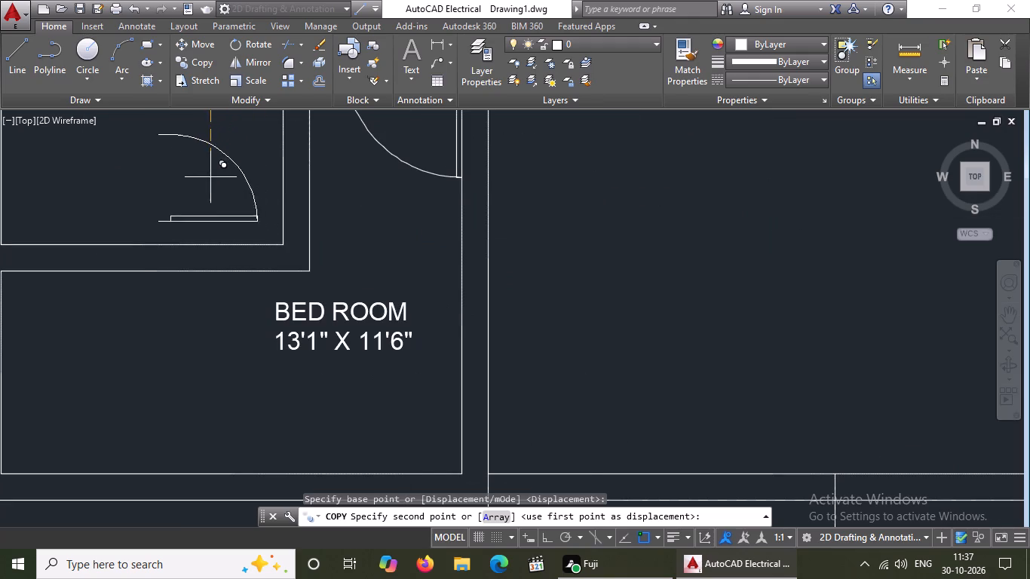
click(201, 173)
key(Escape)
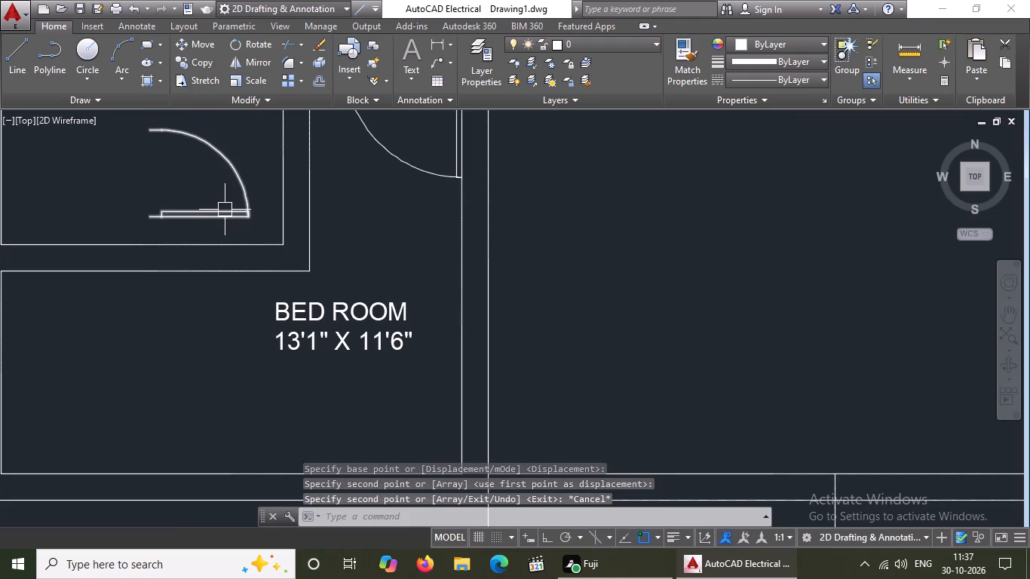
Extend the small room's lower inner wall line to the outer face of its passage-side wall.
text(EX)
key(space)
key(space)
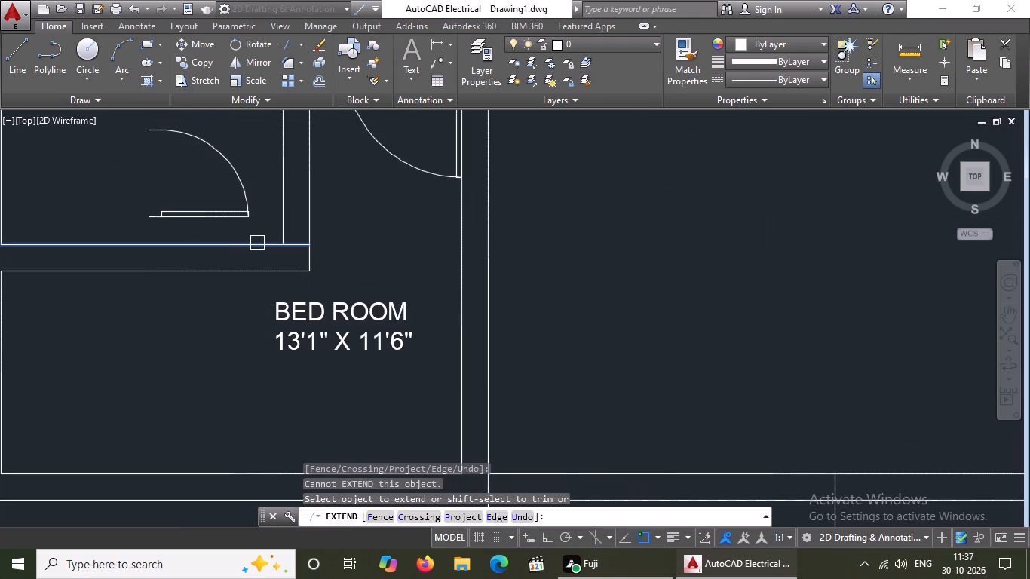
click(259, 242)
key(Escape)
Rotate the copied door 180 degrees with Ortho on.
click(187, 214)
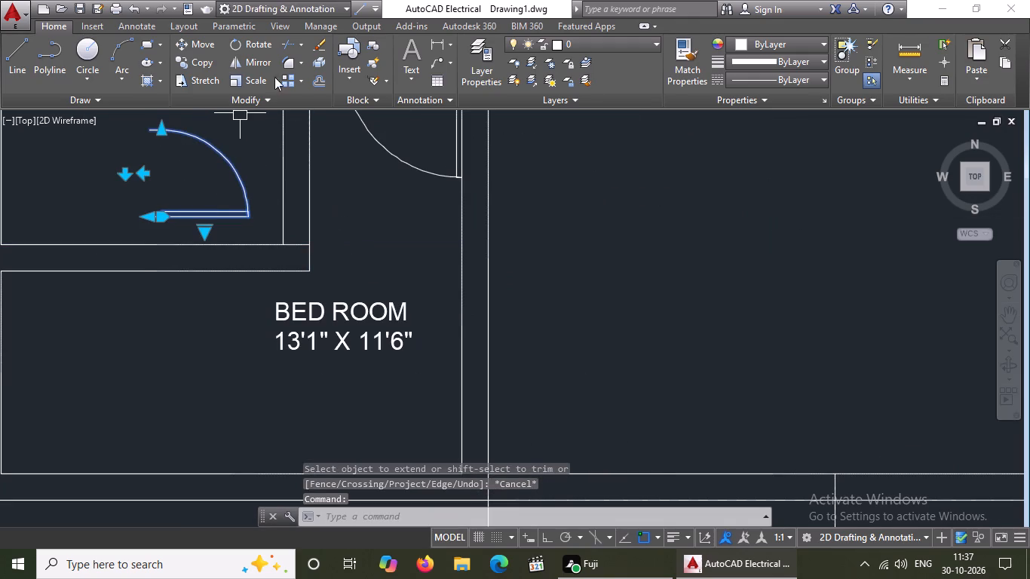
click(262, 36)
click(209, 190)
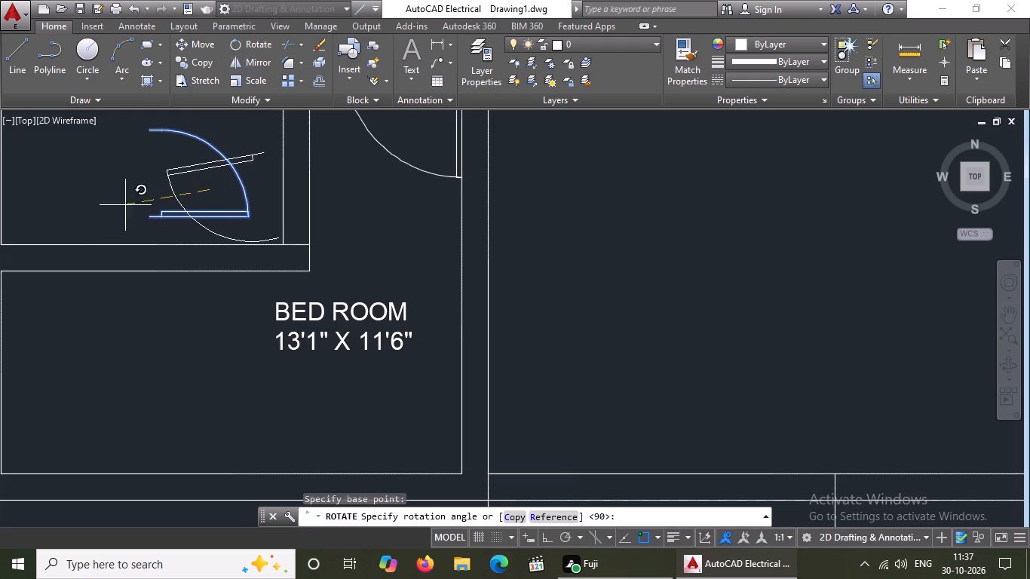
click(545, 537)
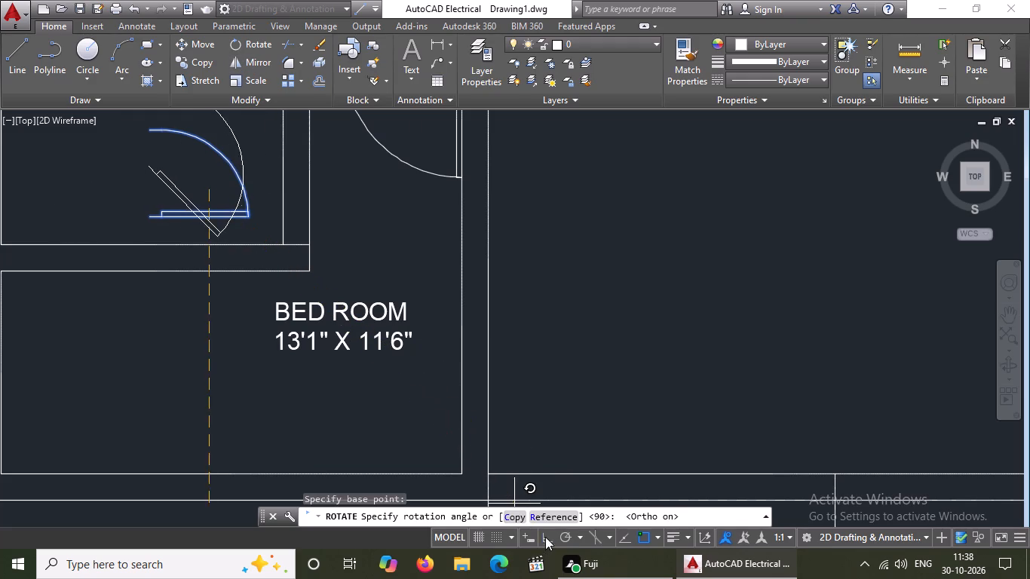
click(109, 191)
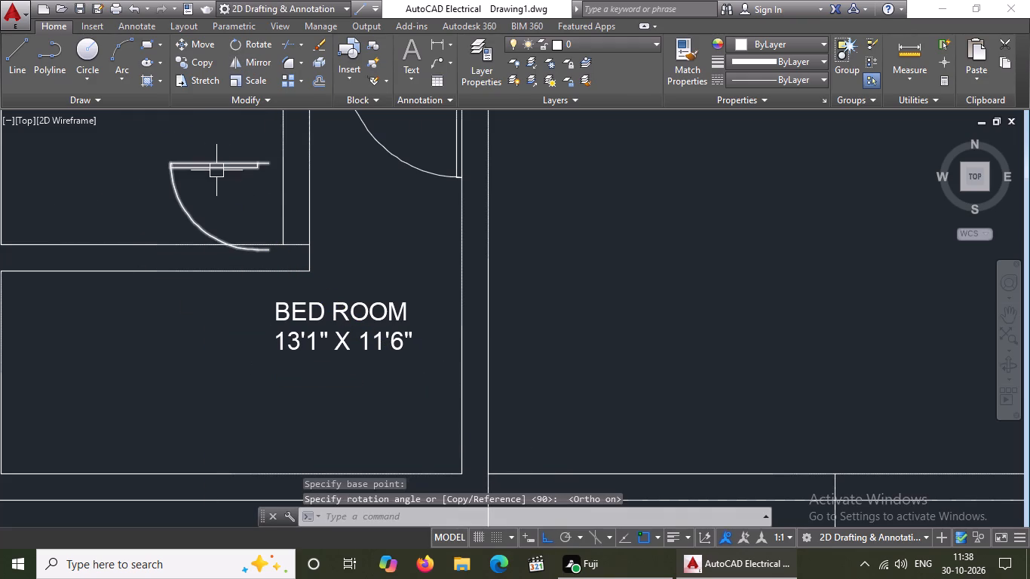
Flip the rotated door vertically so its leaf lies at the bottom and its swing arc opens above.
click(220, 162)
click(297, 207)
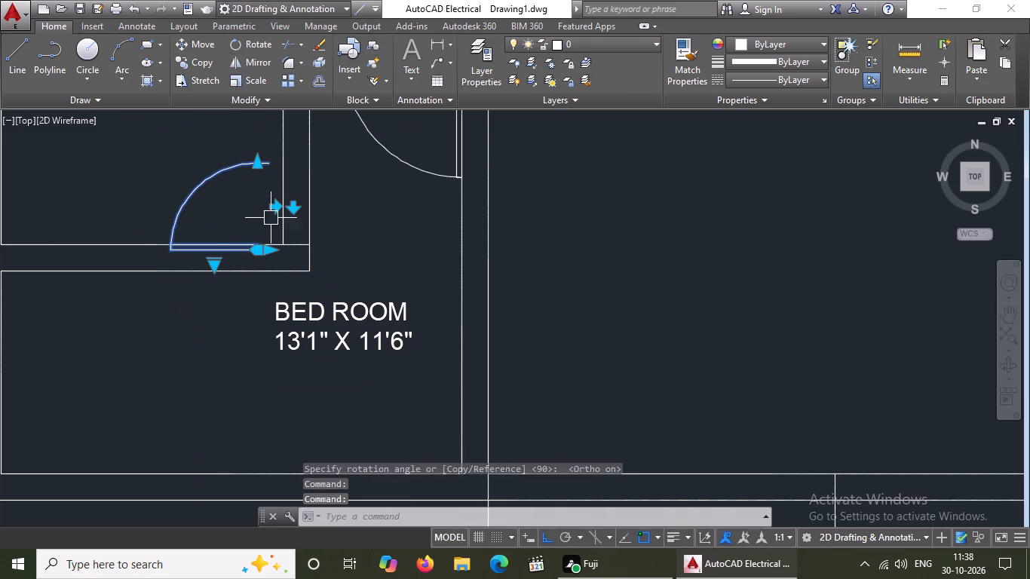
Move the flipped door by its hinge-side endpoint onto the intersection of the extended wall line and the passage-side wall face.
click(201, 44)
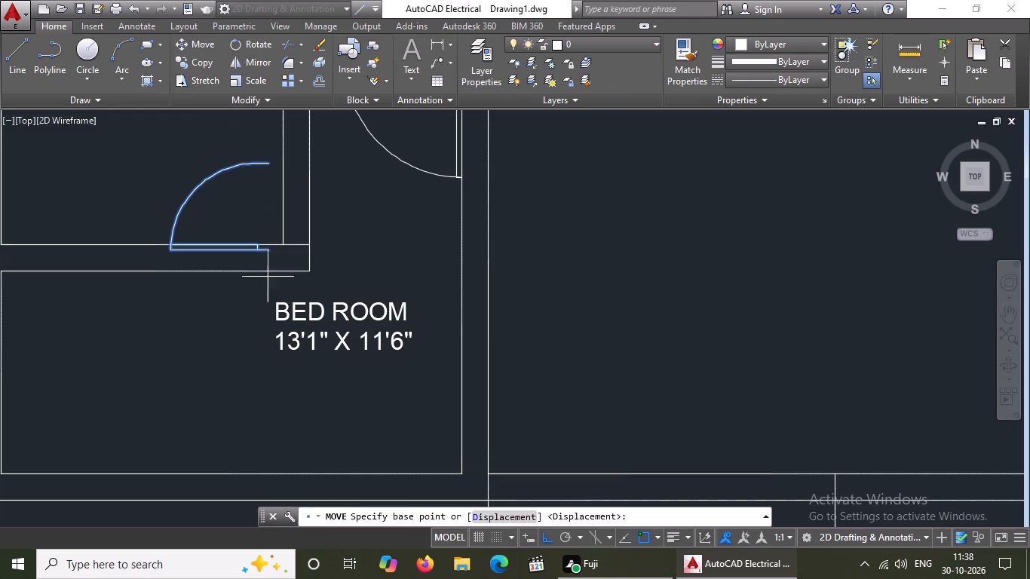
click(268, 249)
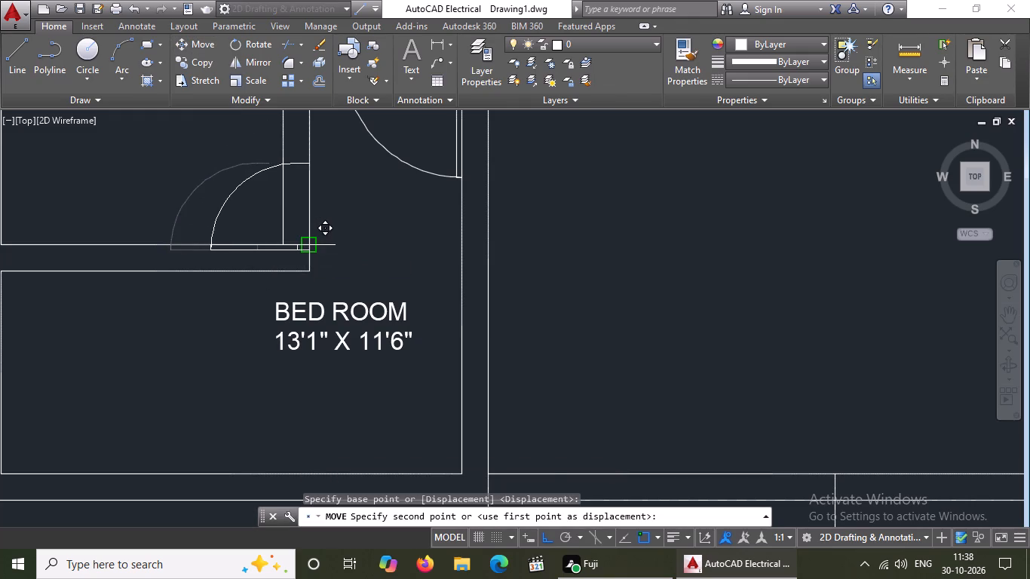
click(306, 244)
scroll(307, 244, down, 4)
key(Escape)
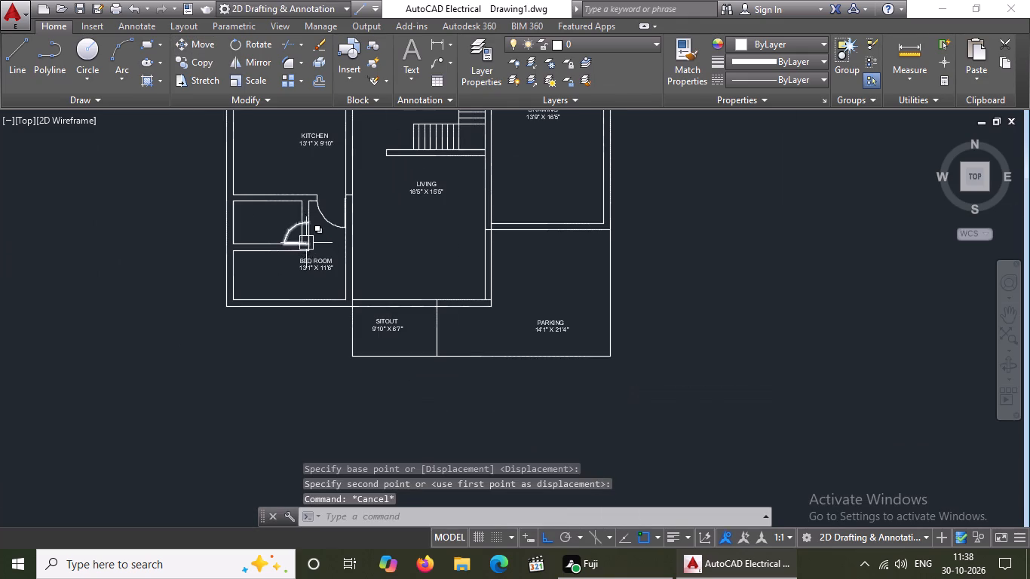
Trim both lines of the small room's passage-side wall across the door opening.
scroll(306, 243, up, 3)
text(TR)
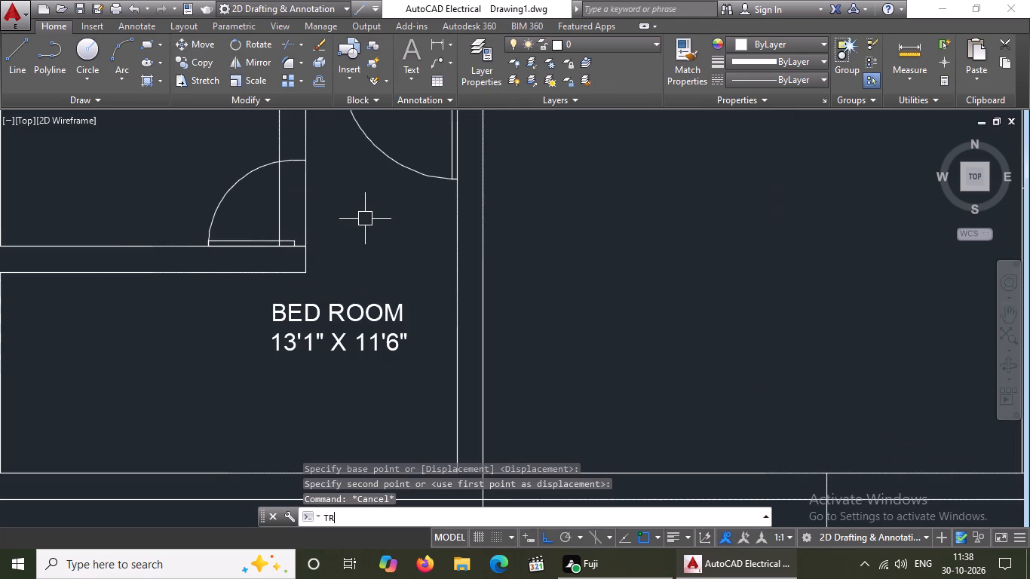
key(space)
key(space)
scroll(278, 222, up, 3)
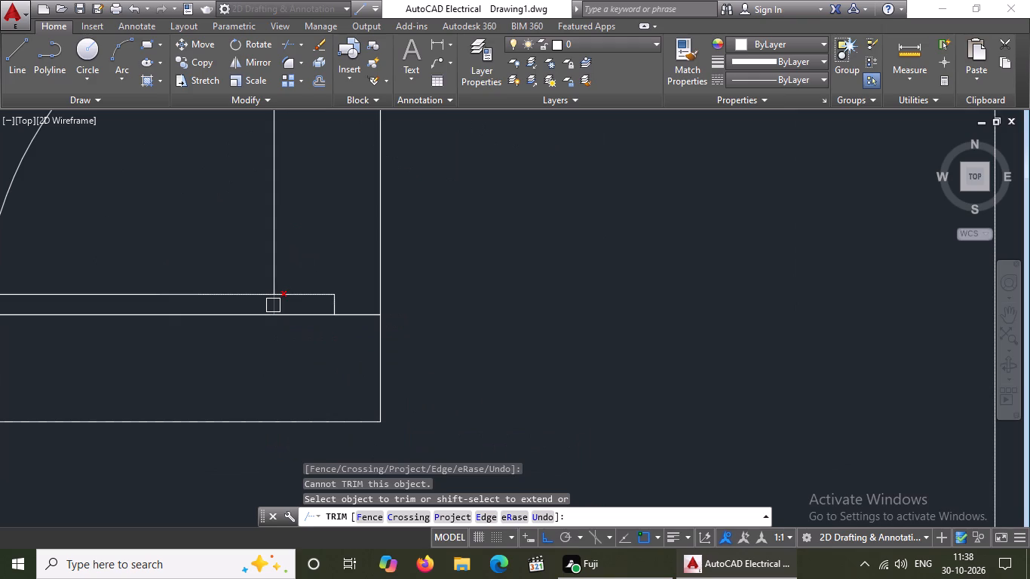
click(273, 305)
click(272, 277)
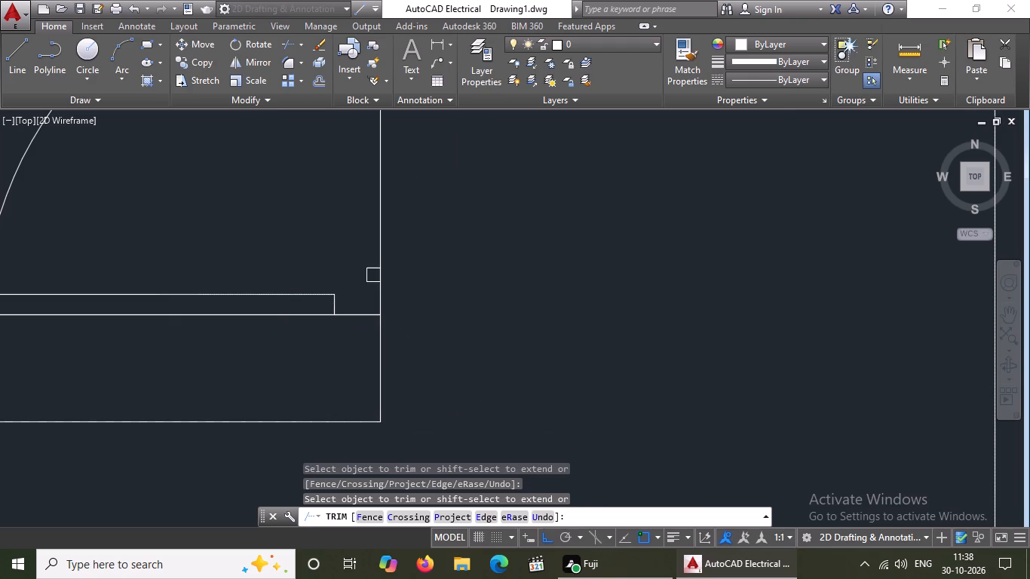
click(380, 262)
scroll(386, 250, down, 5)
key(Escape)
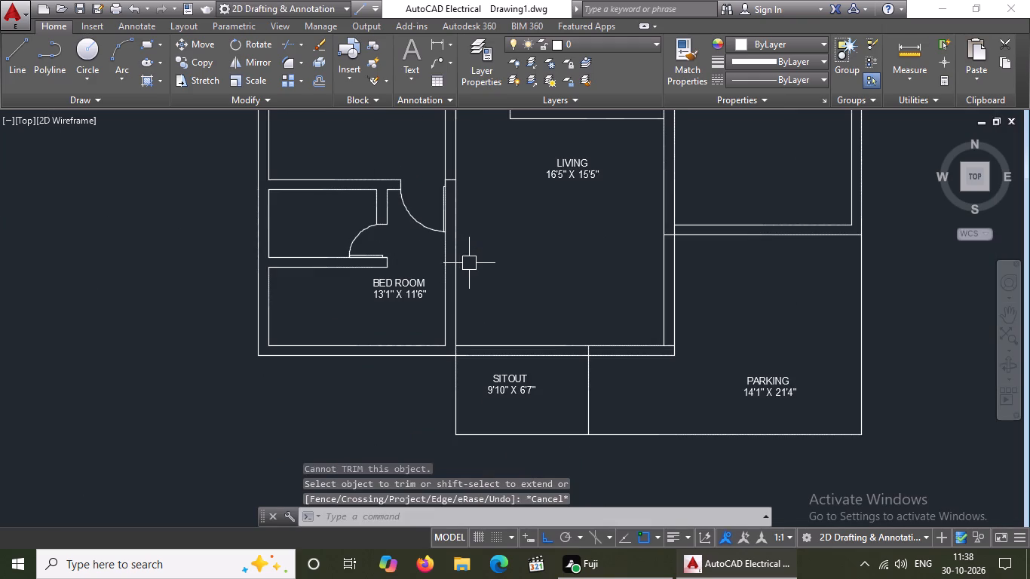
Copy the small room's door into the lower part of the living room just above SITOUT, with Ortho off.
scroll(484, 280, down, 1)
right_drag(418, 97, 423, 146)
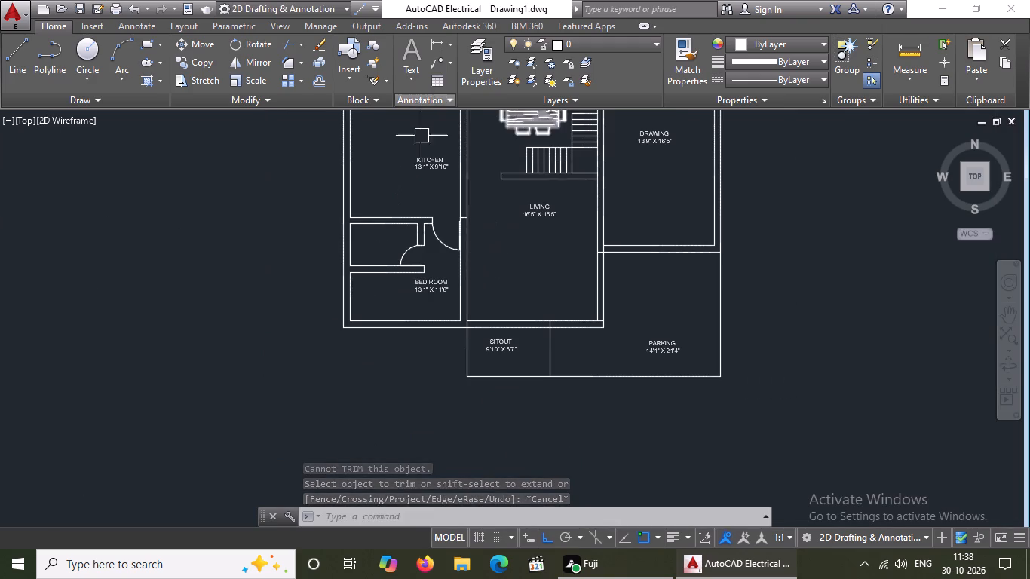
right_drag(423, 146, 458, 300)
key(Escape)
scroll(458, 300, down, 1)
key(Escape)
scroll(448, 311, down, 1)
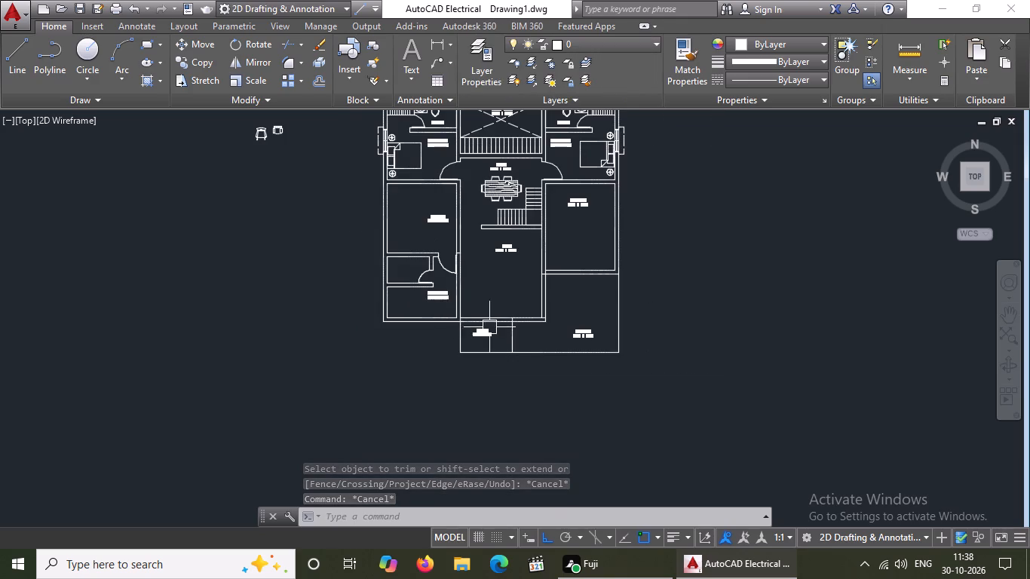
scroll(504, 310, up, 1)
scroll(374, 239, up, 2)
click(371, 268)
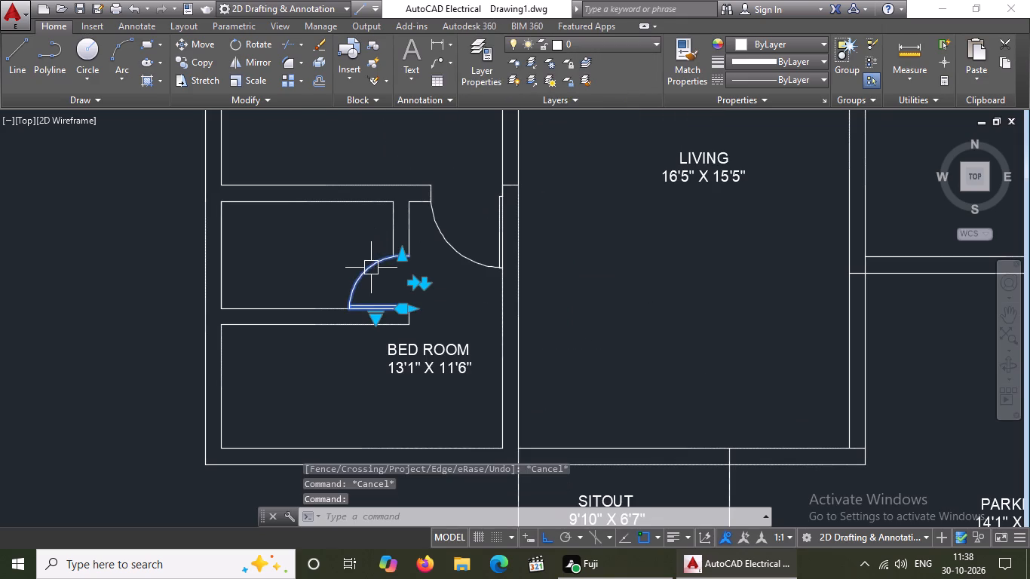
click(191, 60)
click(384, 284)
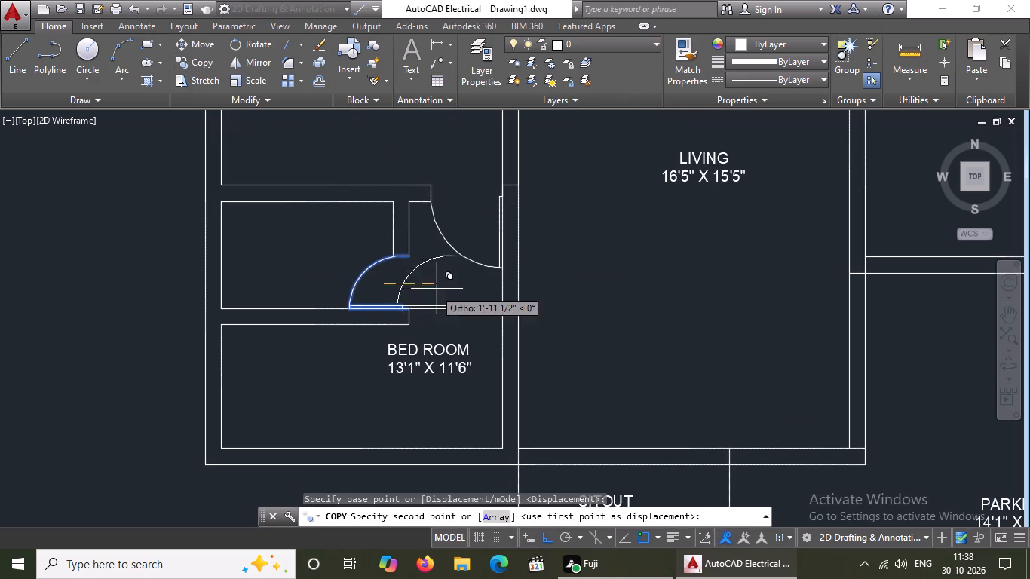
scroll(443, 285, down, 4)
scroll(490, 316, up, 4)
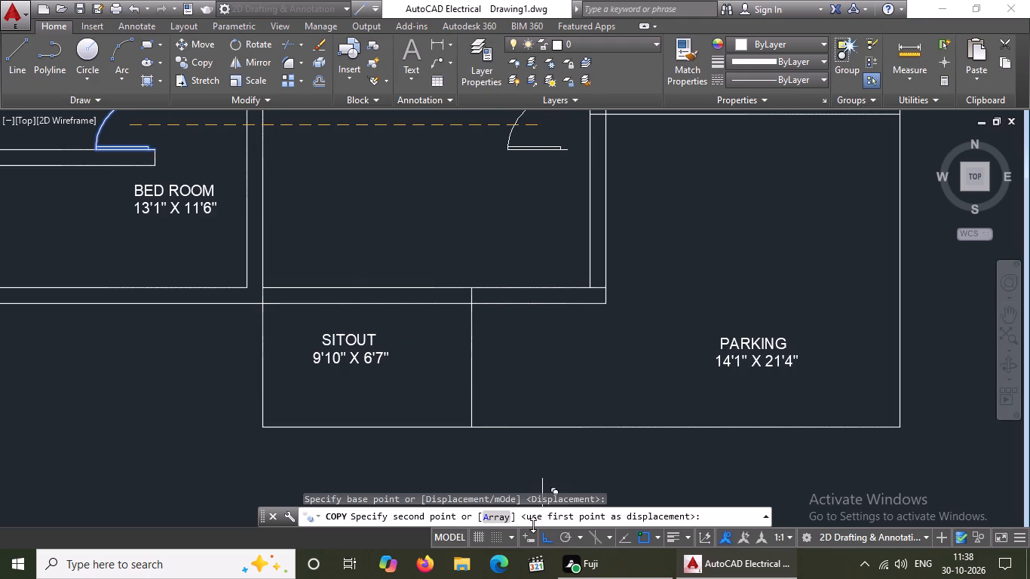
click(548, 532)
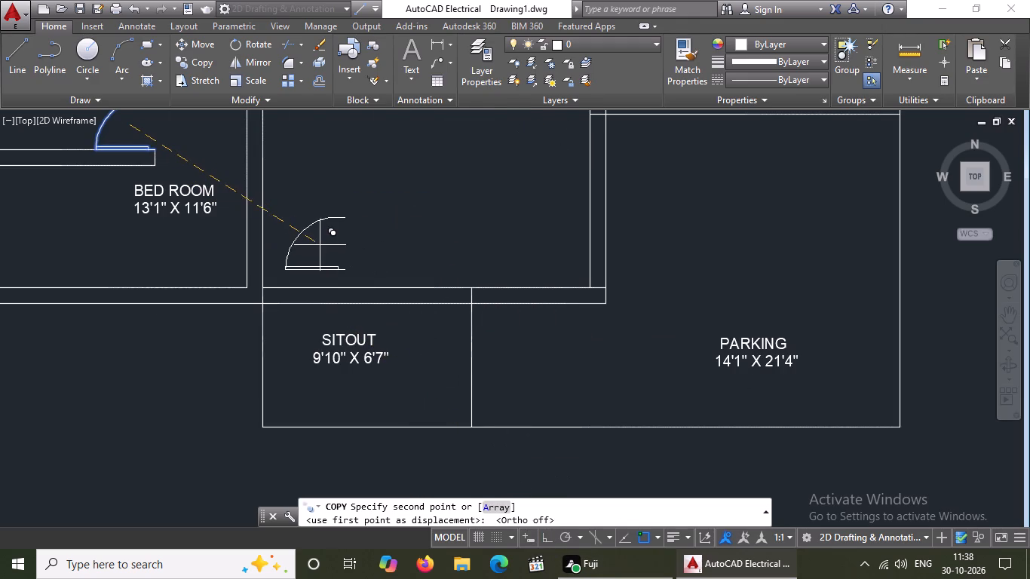
click(319, 245)
key(Escape)
Rotate the copied door above SITOUT 90° clockwise with Ortho on, so its leaf stands vertical and its arc opens toward PARKING.
click(309, 274)
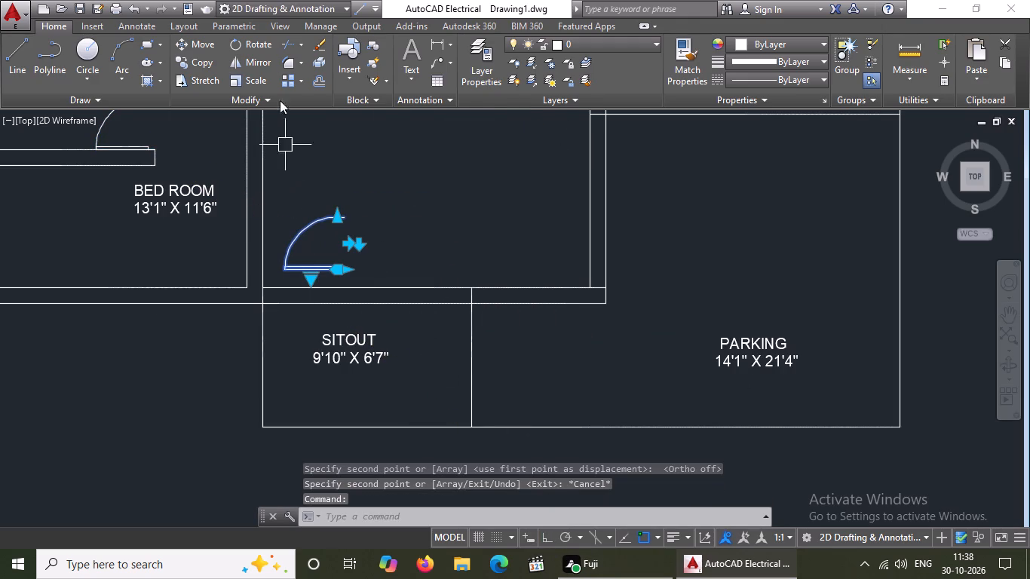
click(246, 43)
click(326, 247)
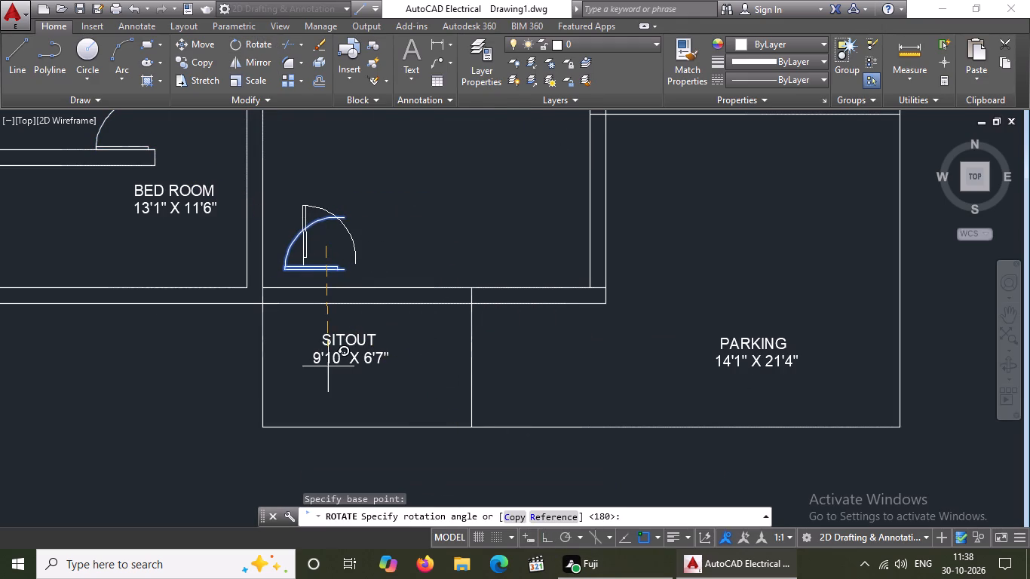
click(549, 538)
click(299, 320)
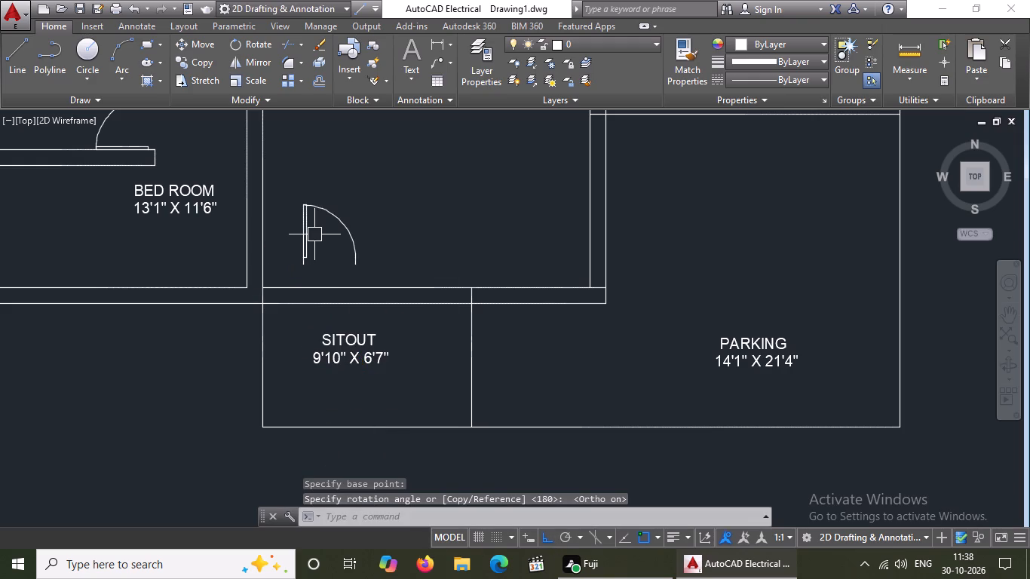
Move the rotated door by its hinge-side endpoint onto the living room's inner wall corner beside the lower bedroom.
click(332, 219)
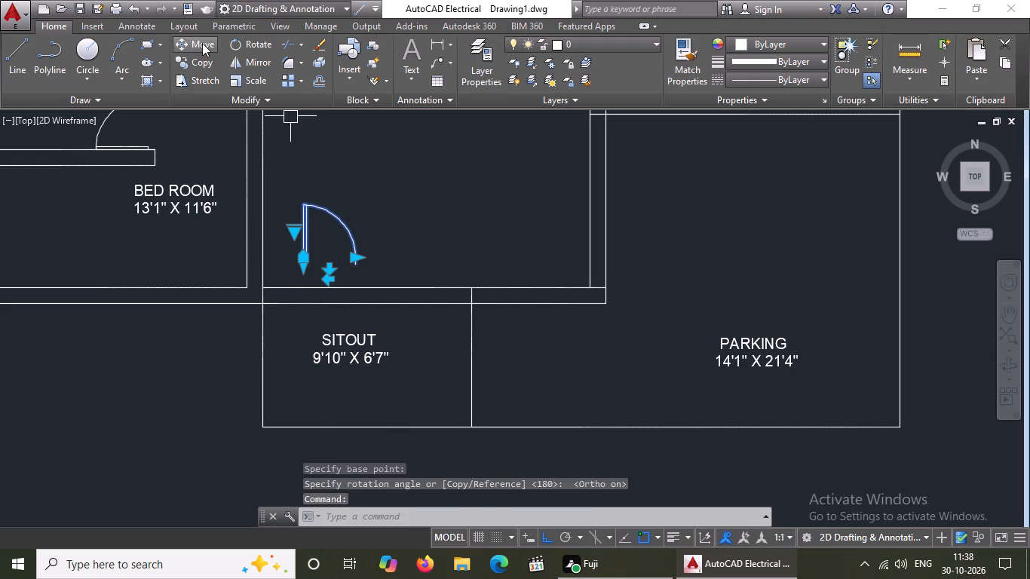
click(202, 43)
scroll(305, 296, up, 2)
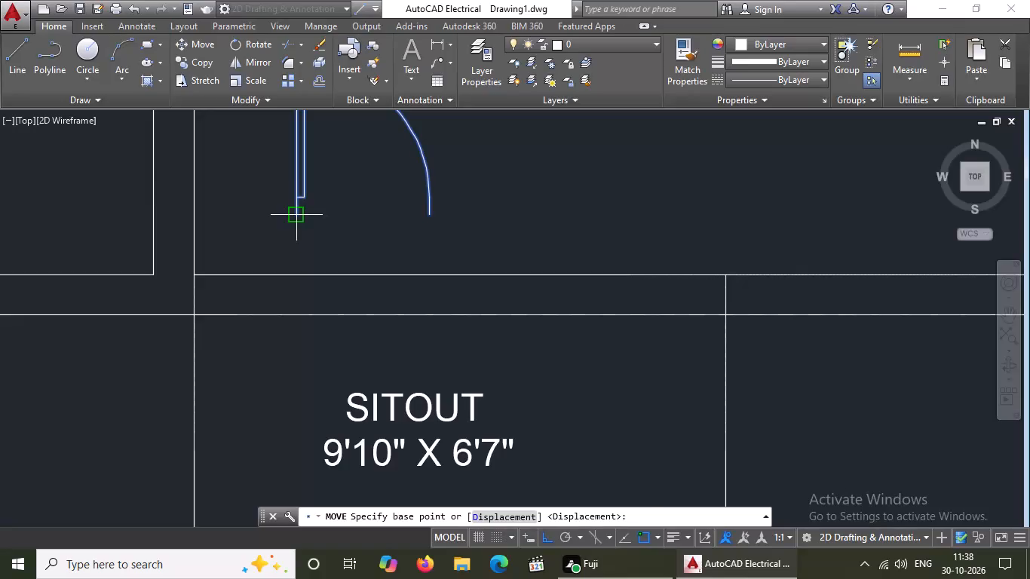
click(295, 213)
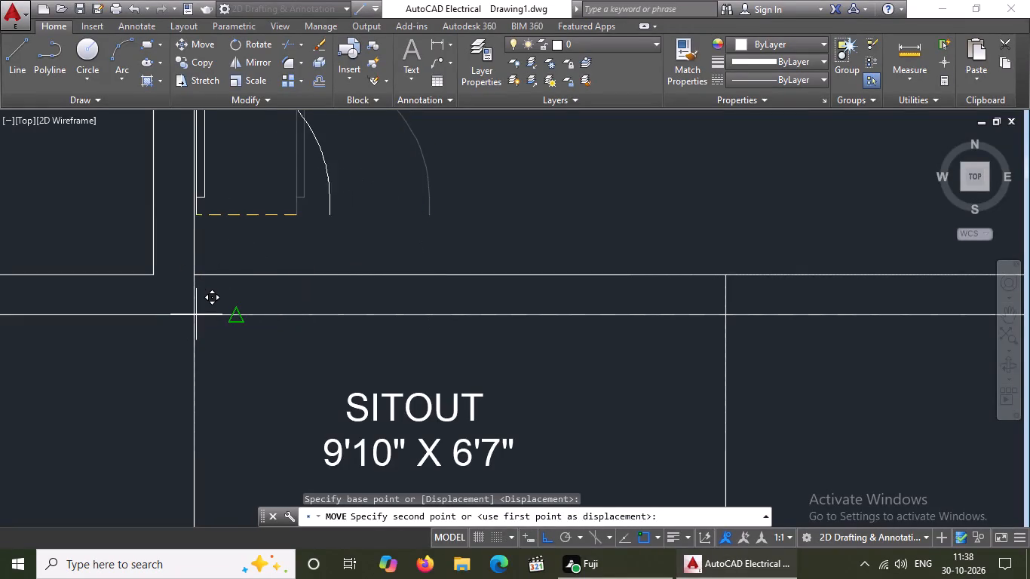
scroll(192, 314, up, 3)
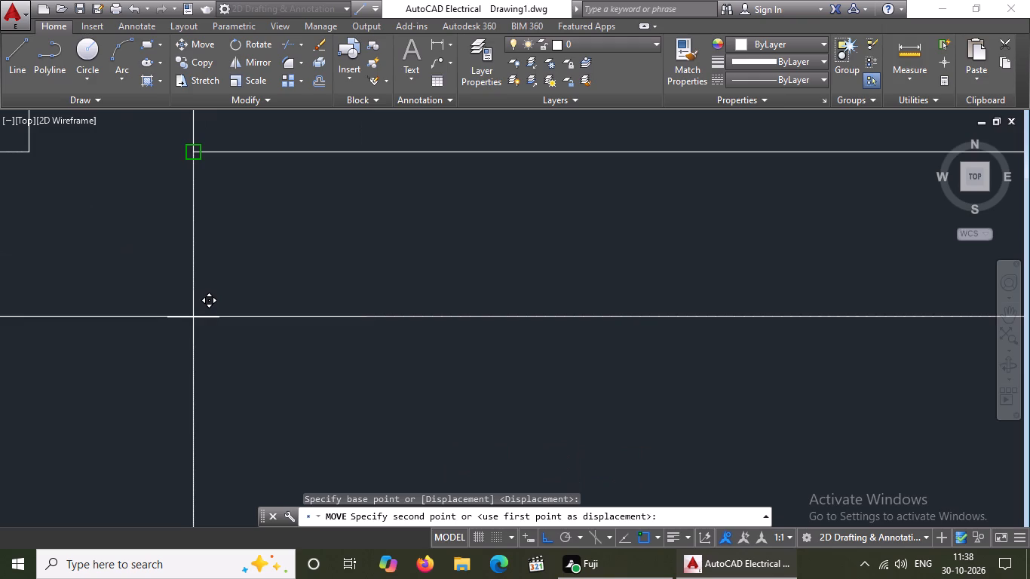
click(192, 317)
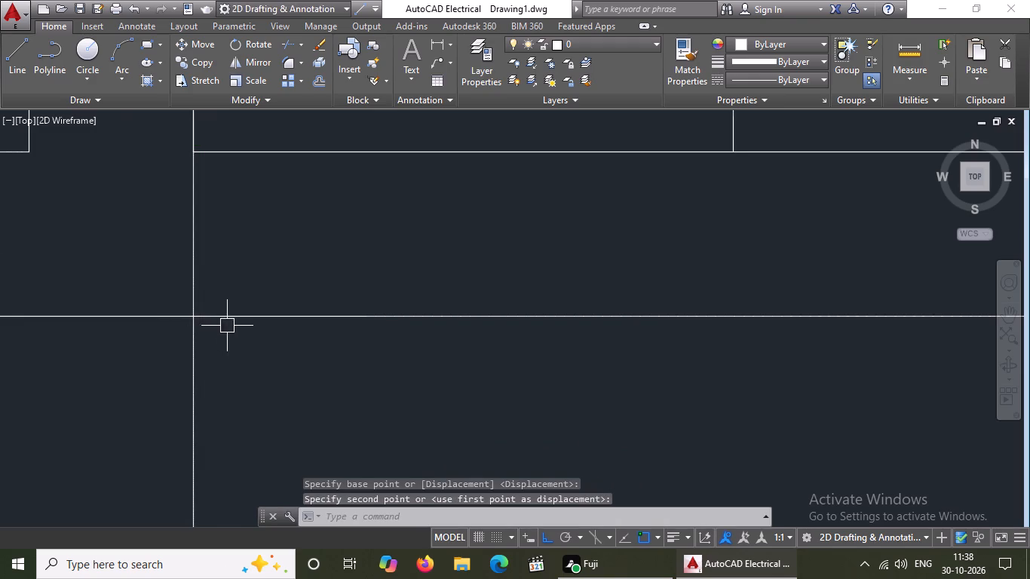
Mirror the door about a vertical line through its arc's free end, keeping the original, to form a double door.
scroll(230, 325, down, 3)
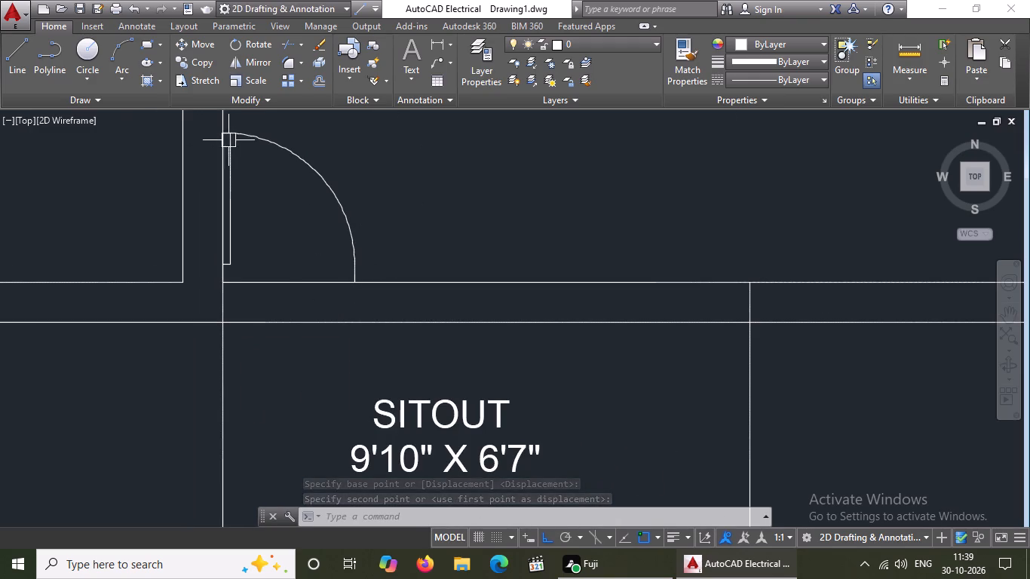
click(250, 137)
click(241, 62)
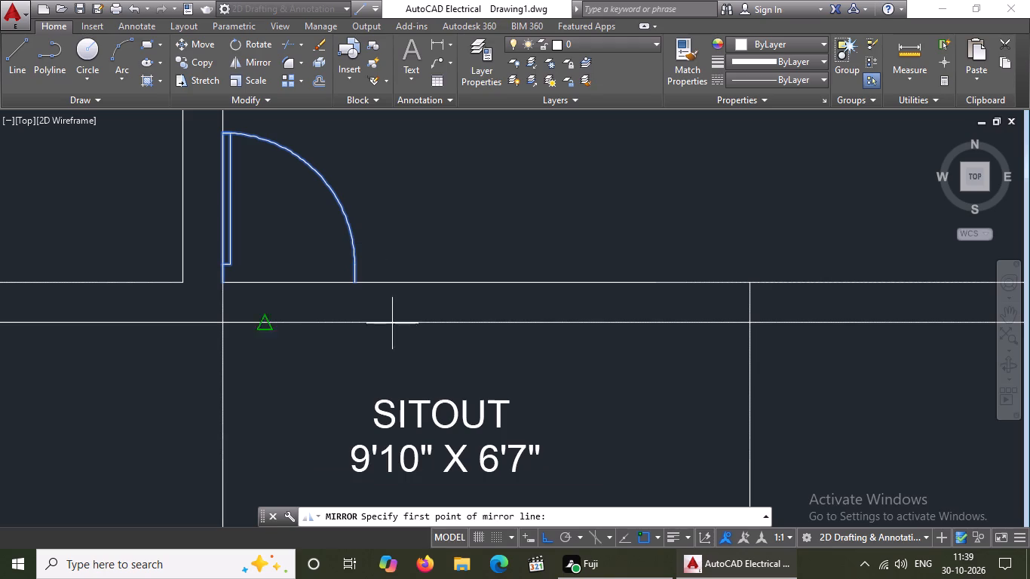
click(355, 283)
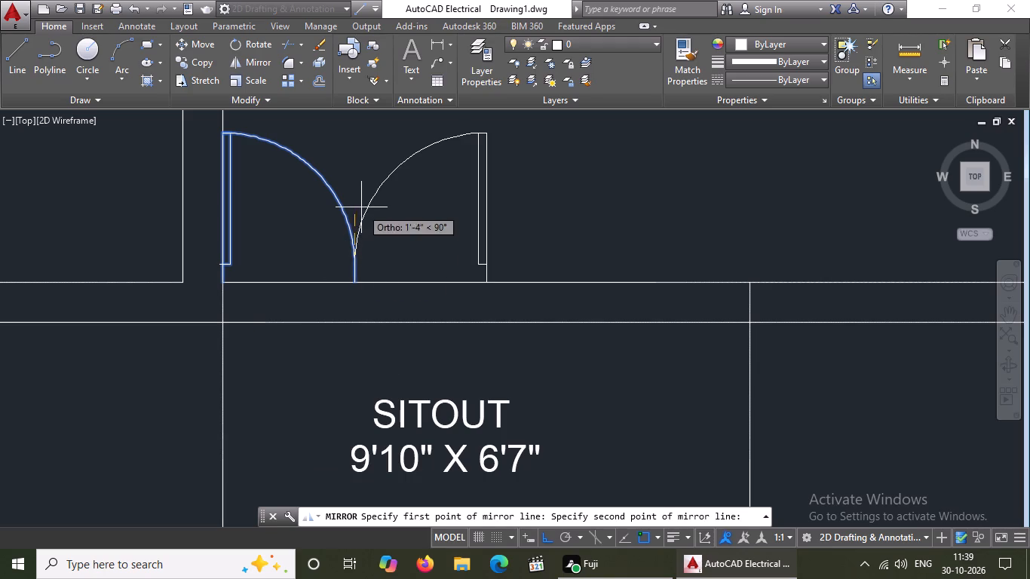
click(362, 192)
key(n)
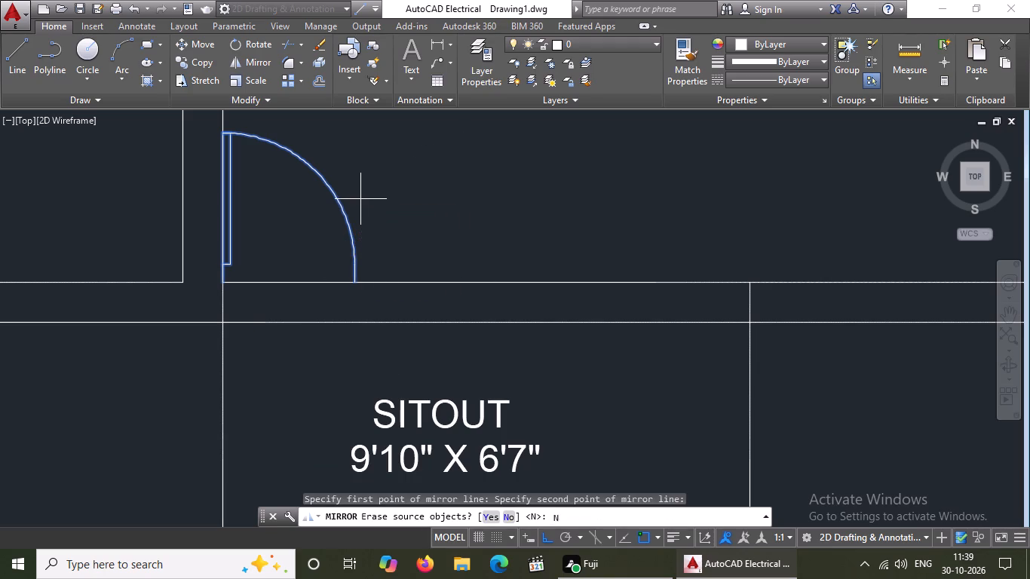
key(space)
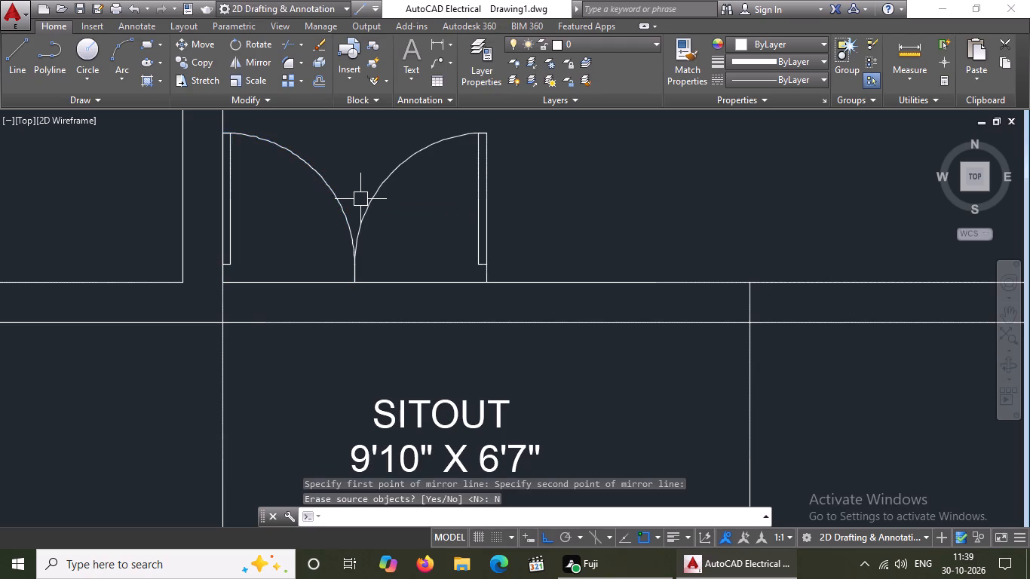
Look over the whole floor plan, examining the bedrooms, dining area, kitchen, drawing room and living room for remaining work.
scroll(360, 201, down, 2)
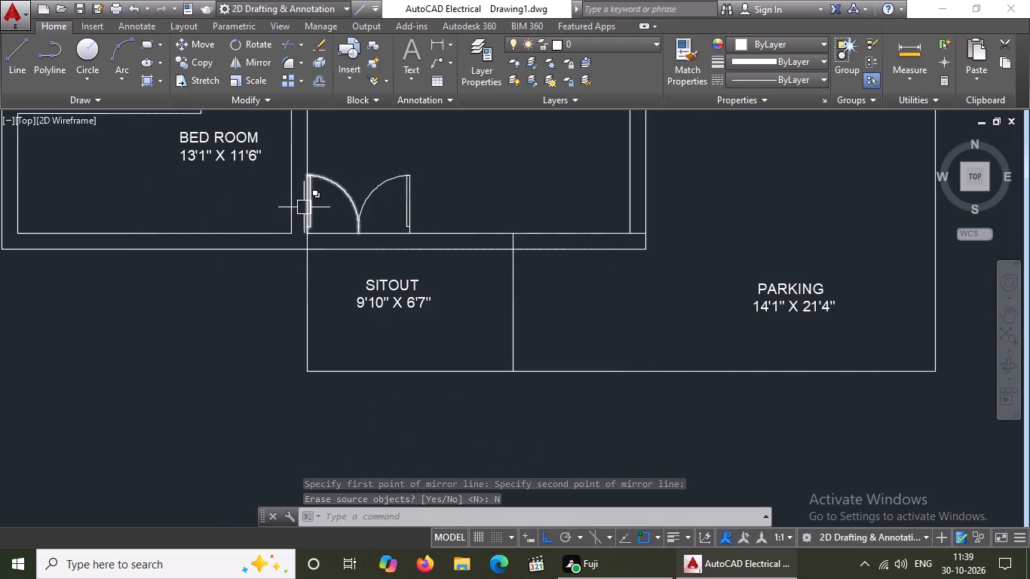
scroll(304, 207, down, 2)
middle_drag(306, 211, 294, 275)
middle_drag(295, 240, 244, 578)
scroll(306, 409, up, 1)
scroll(330, 316, down, 1)
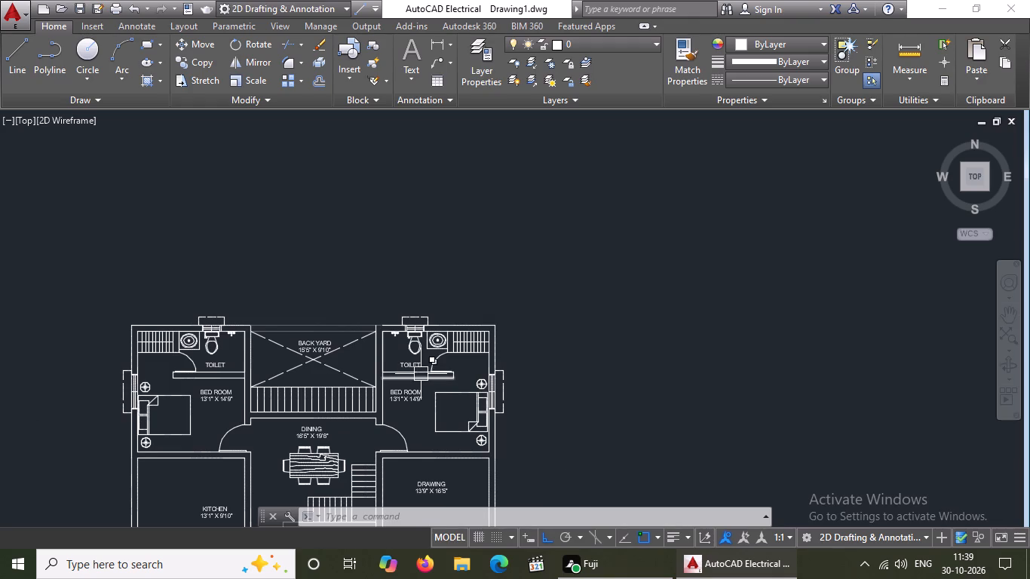
middle_drag(388, 363, 412, 330)
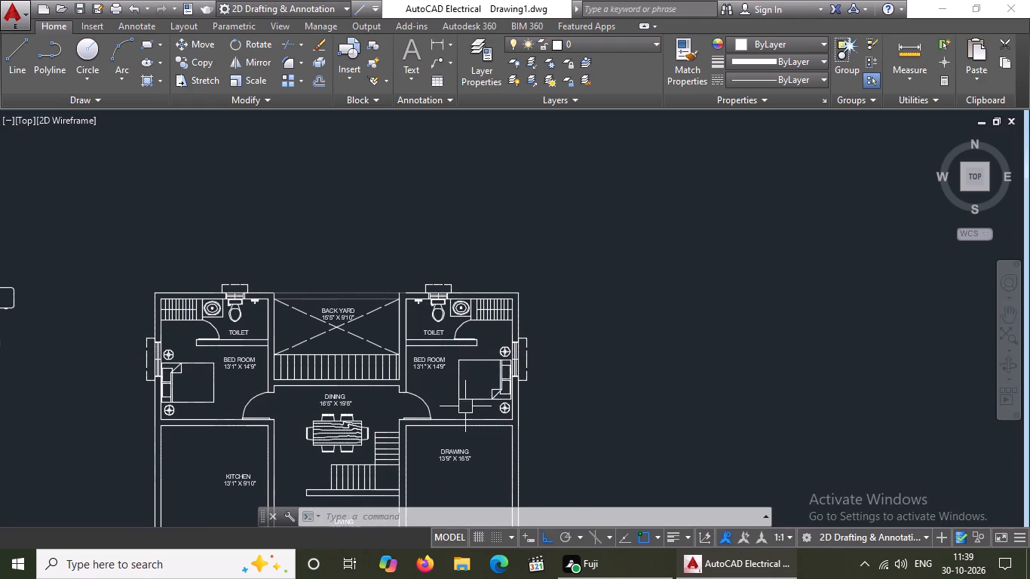
middle_drag(461, 444, 461, 391)
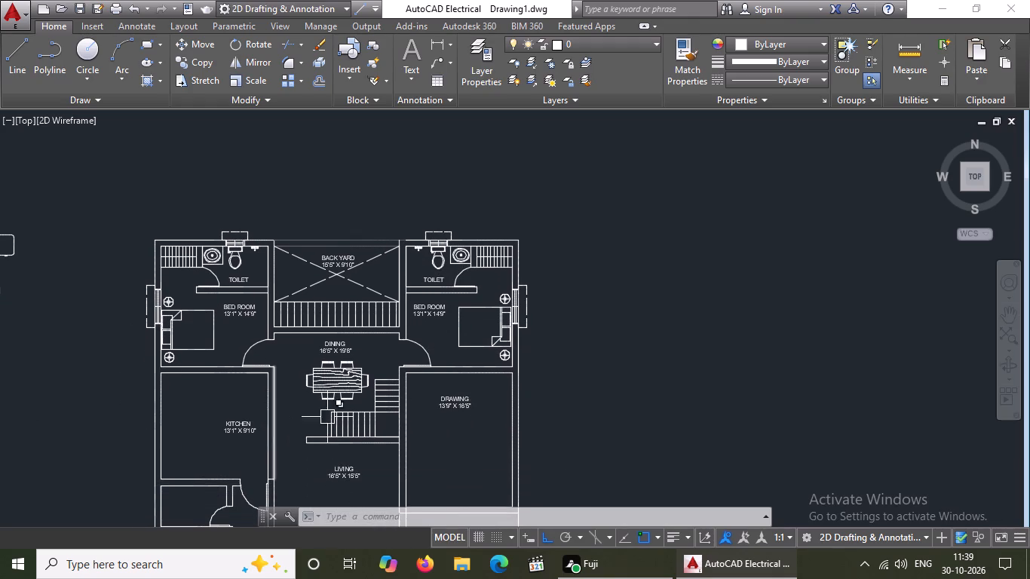
scroll(437, 369, up, 1)
scroll(376, 348, down, 1)
scroll(143, 452, up, 1)
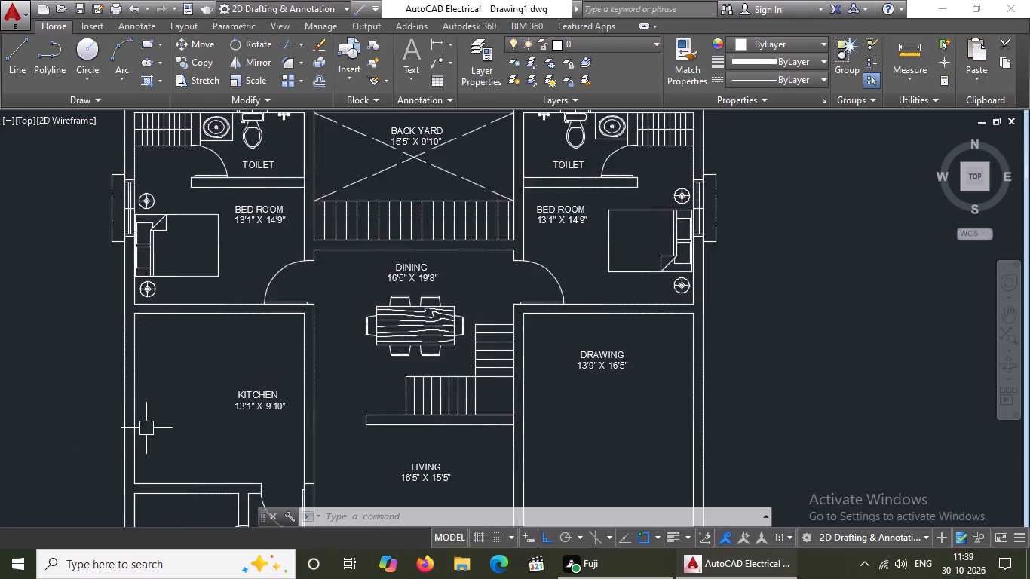
scroll(146, 428, up, 2)
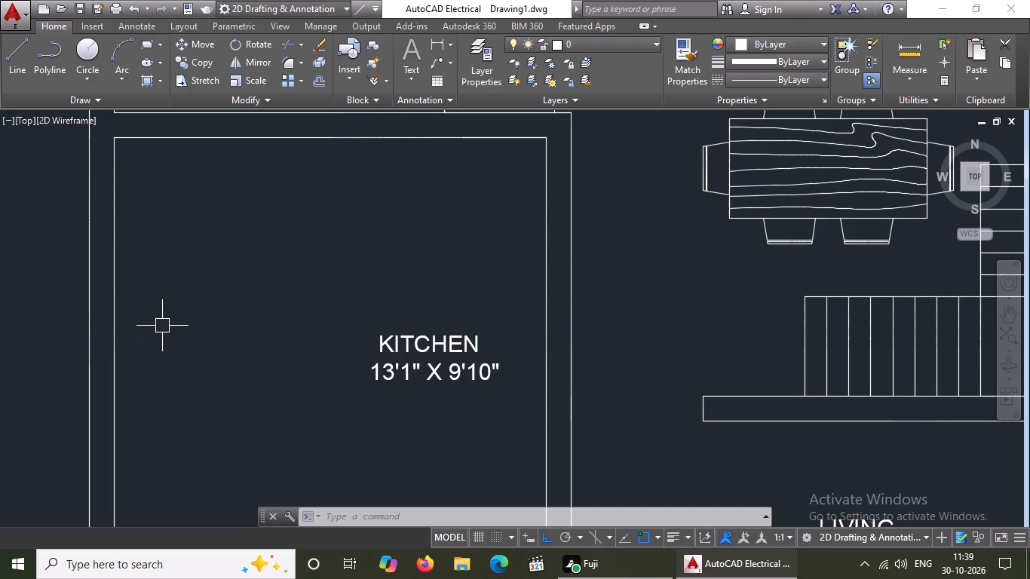
scroll(230, 295, down, 2)
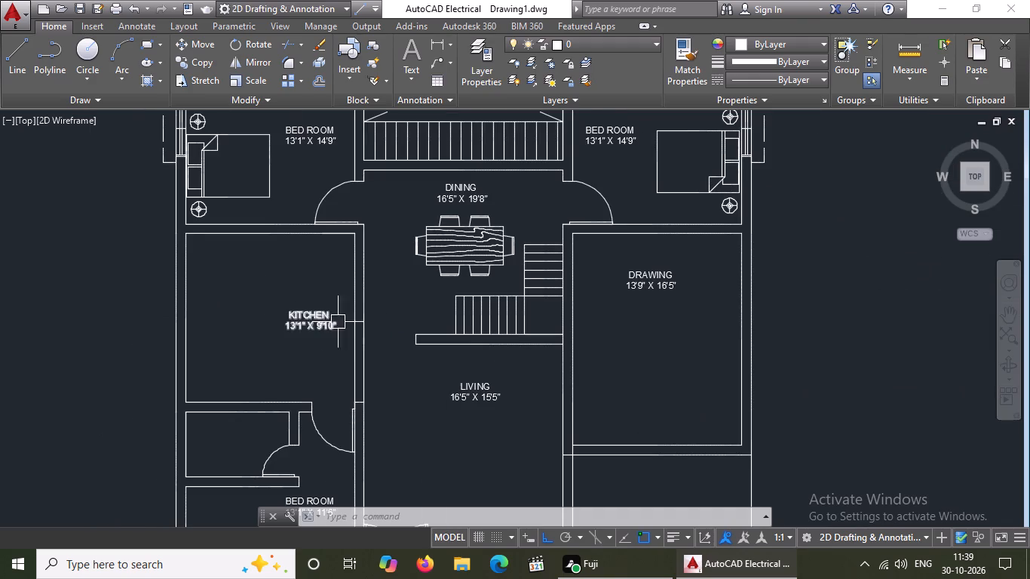
middle_drag(359, 326, 359, 304)
scroll(448, 286, down, 1)
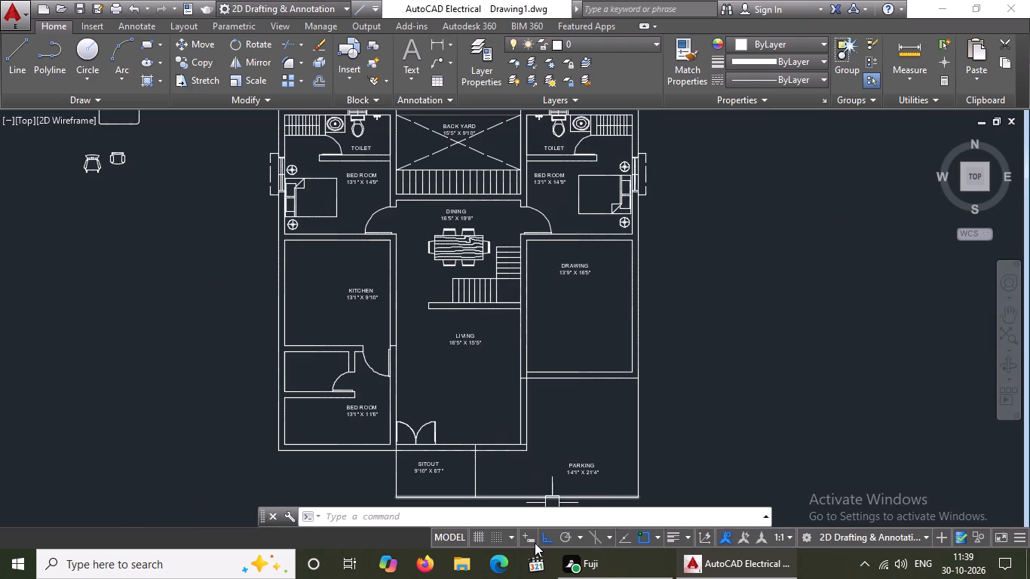
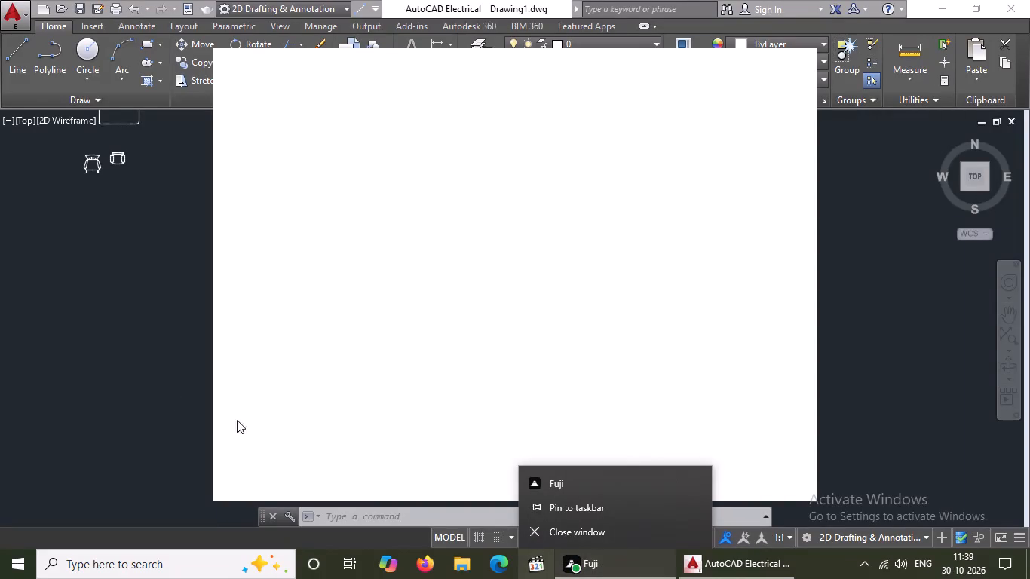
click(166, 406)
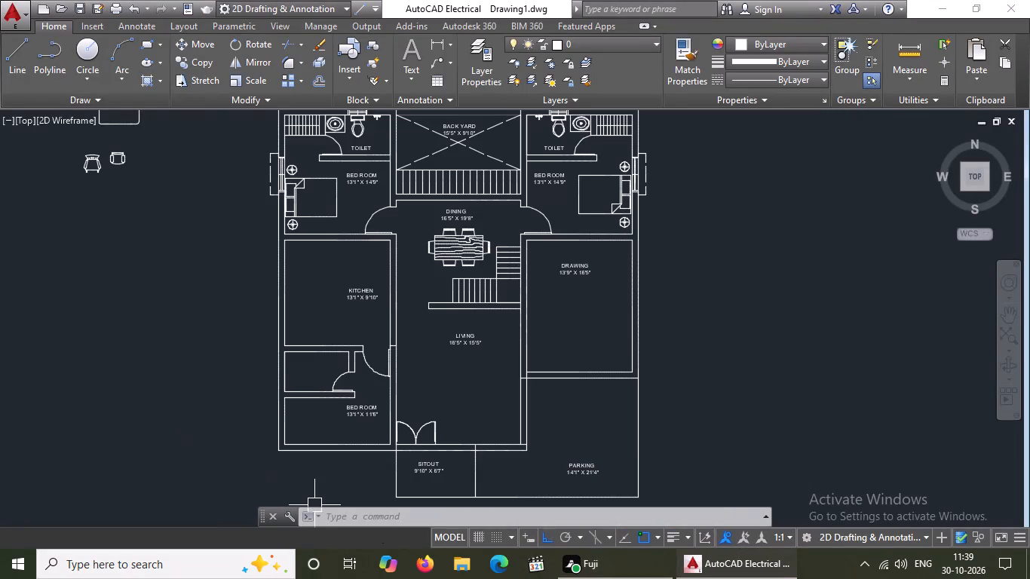
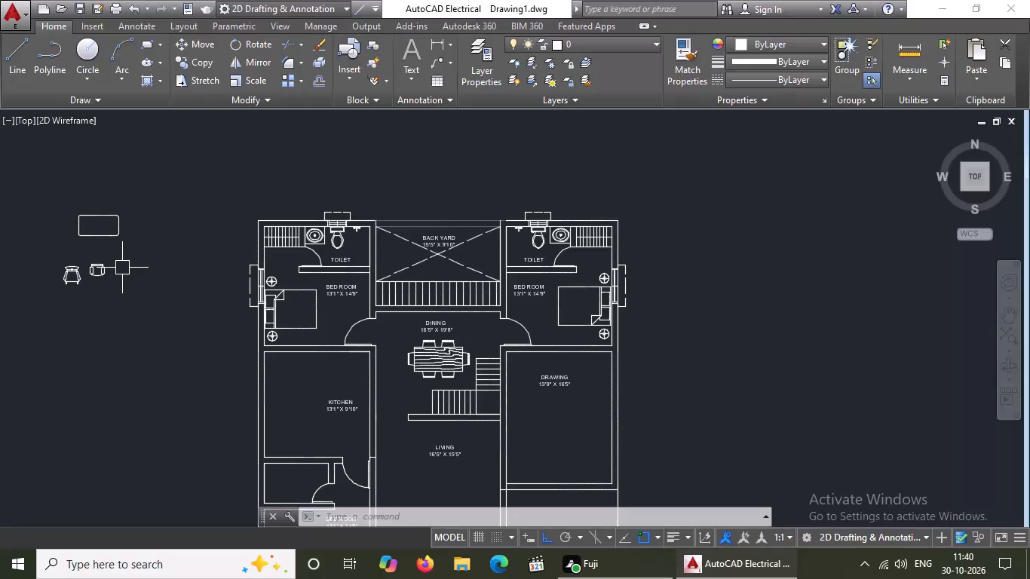
Draw a 9" line across the thickness of the kitchen's outer side wall, starting at the inner wall line's midpoint.
middle_drag(122, 268, 156, 317)
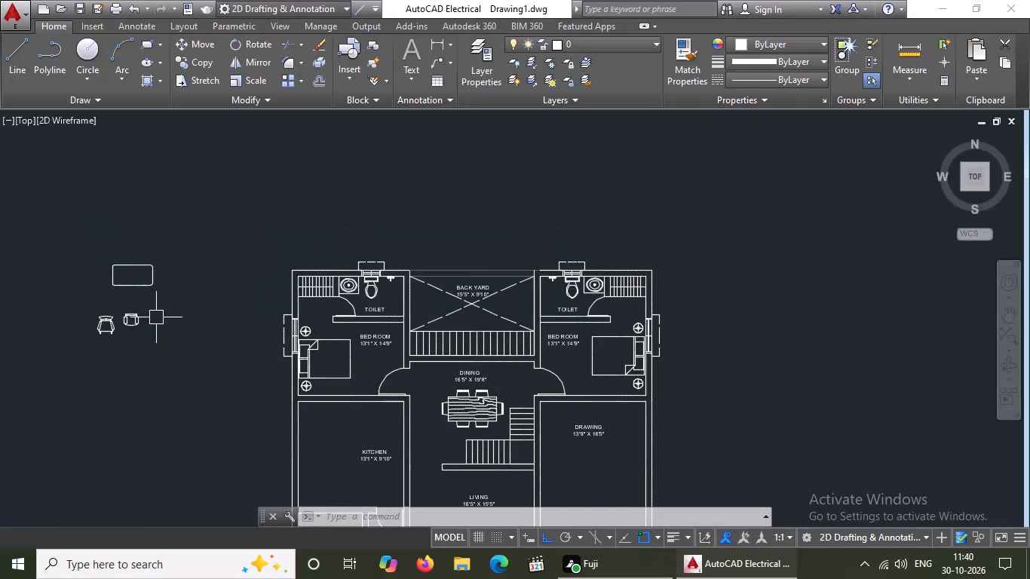
scroll(348, 317, down, 1)
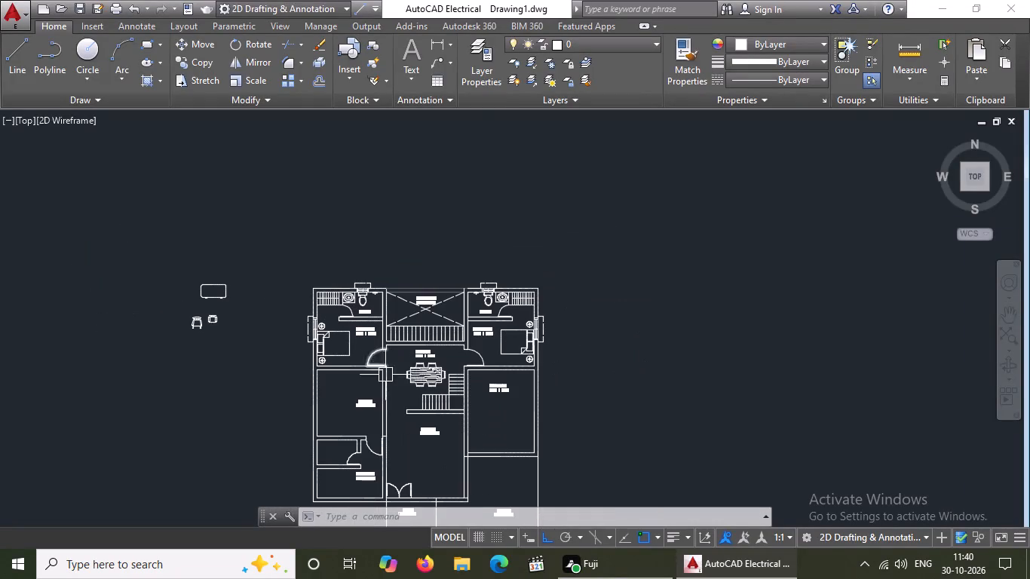
scroll(378, 437, up, 4)
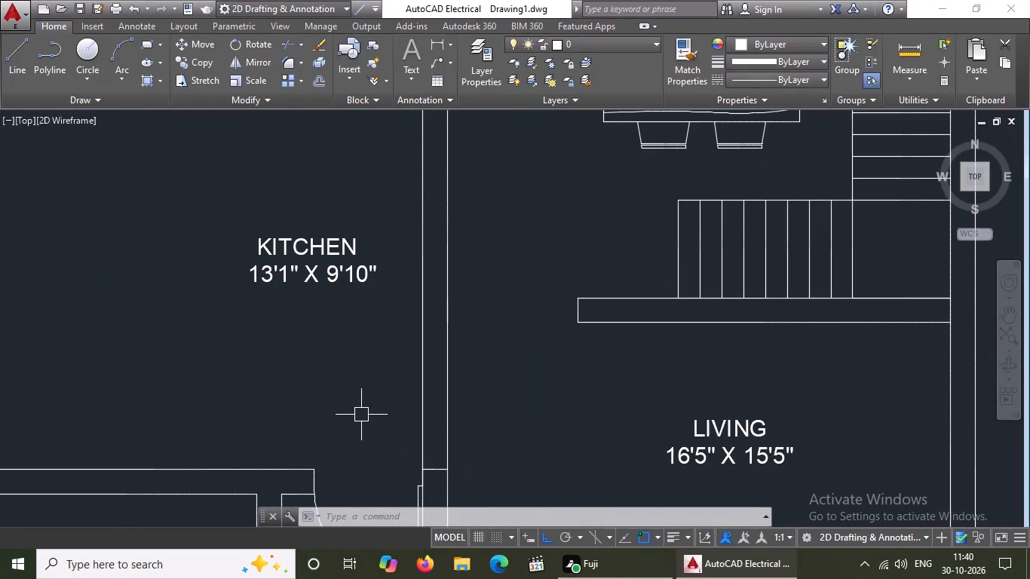
scroll(354, 378, down, 2)
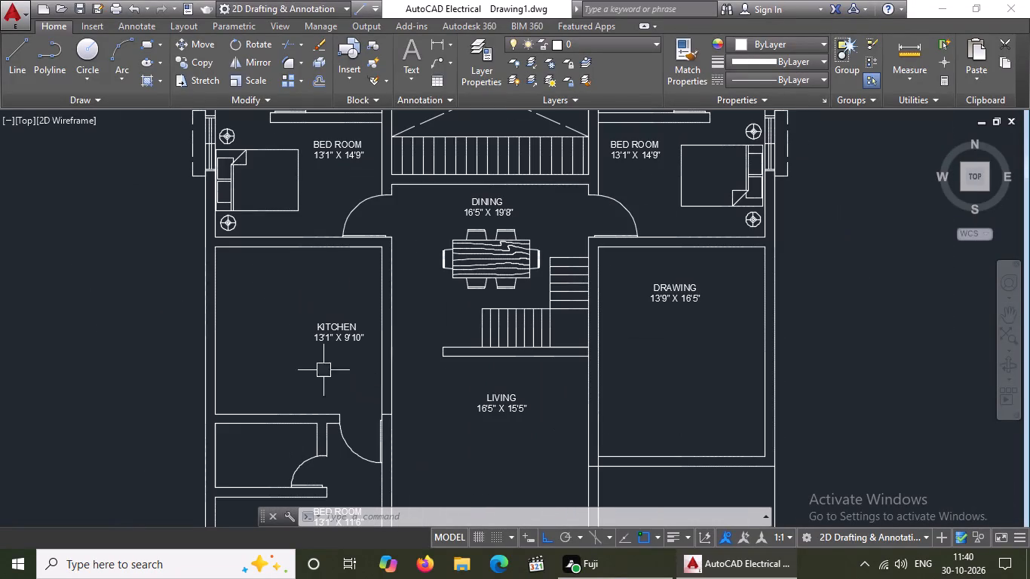
key(l)
key(Return)
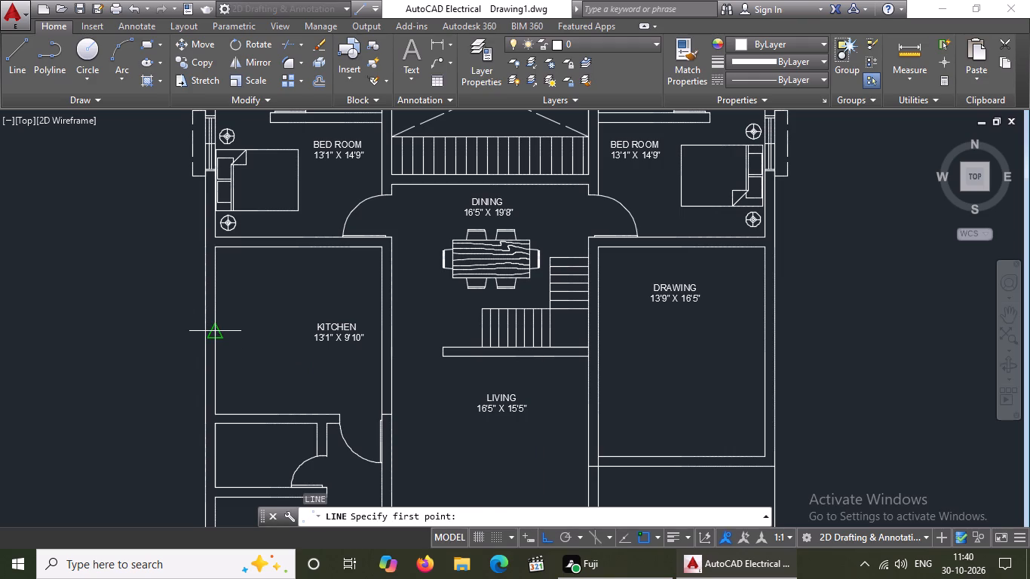
click(209, 332)
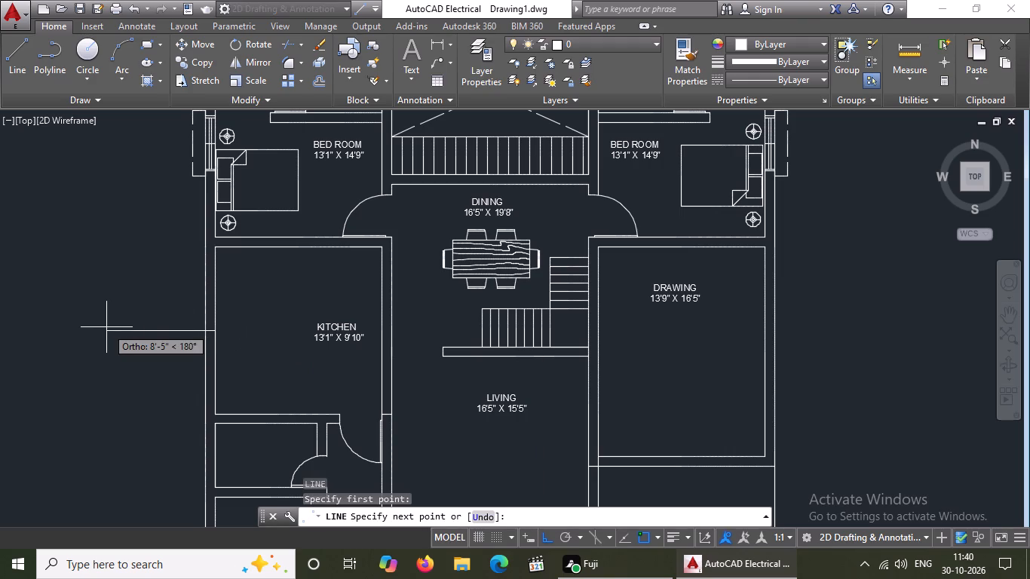
key(9)
key(shift+quotedbl)
key(Return)
key(Return)
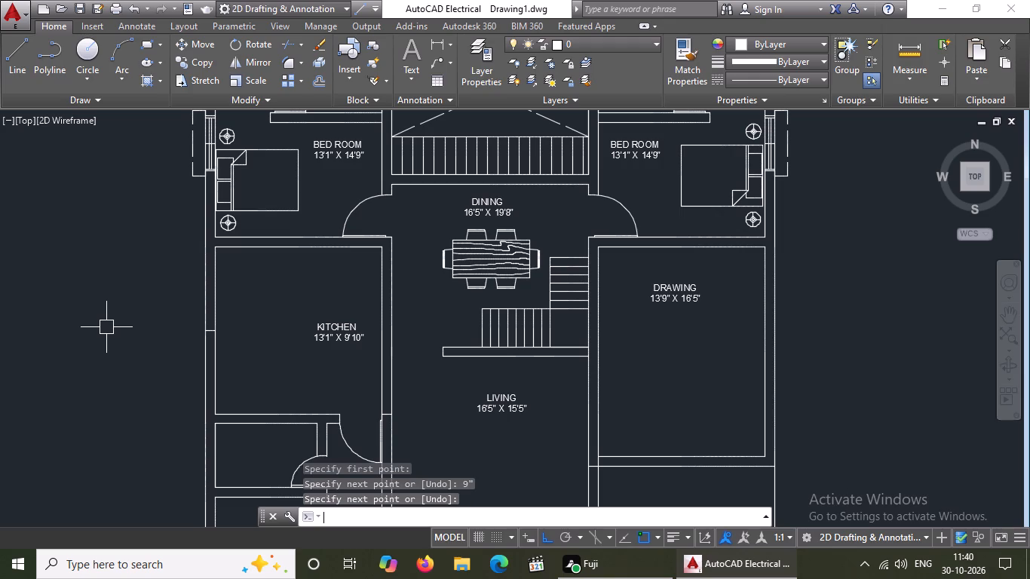
scroll(70, 346, down, 1)
key(Escape)
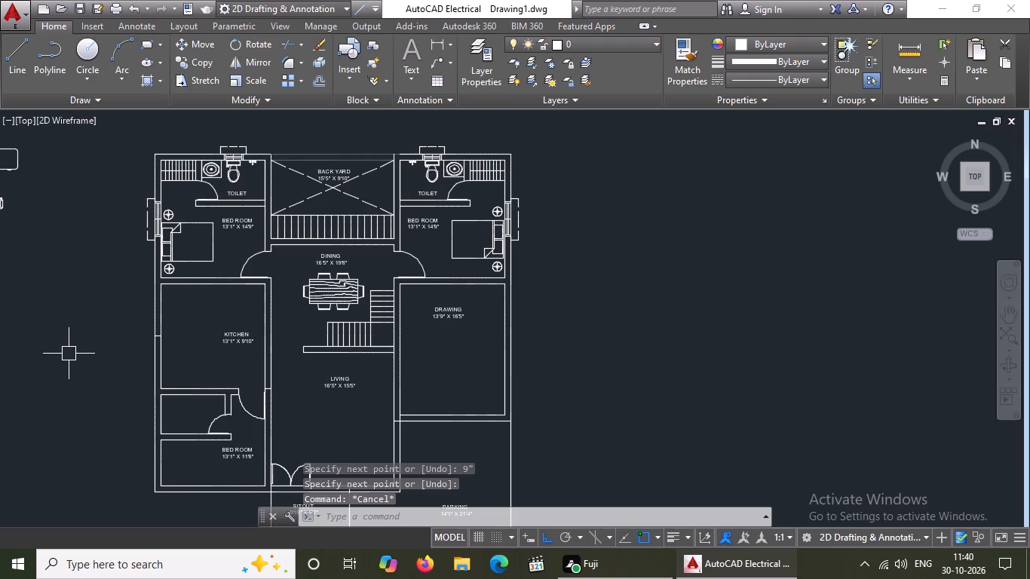
Extend the living room's outer wall line beside the parking down to the front boundary, closing off the parking area.
scroll(93, 373, down, 2)
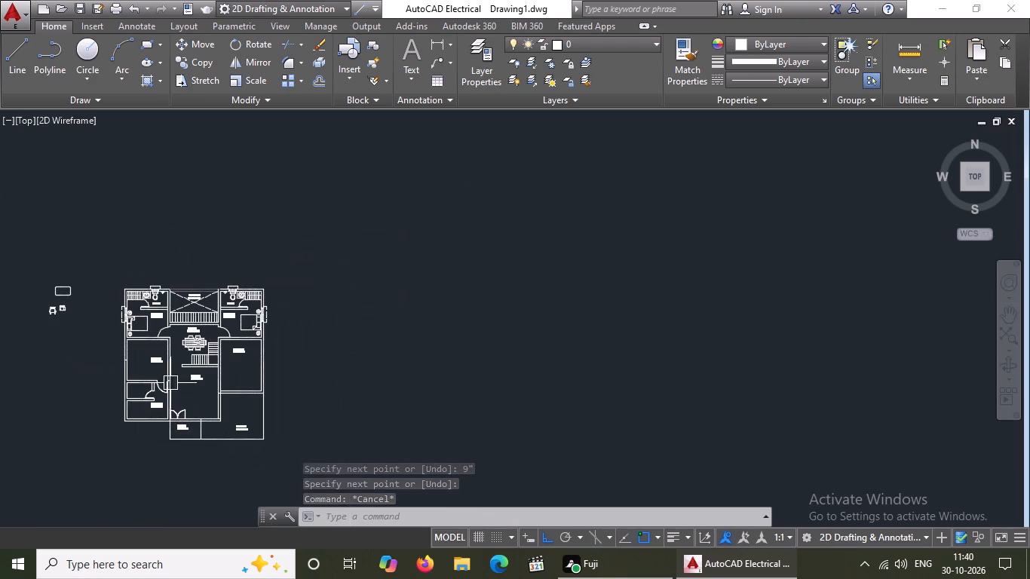
middle_drag(167, 397, 302, 372)
middle_click(302, 372)
scroll(310, 406, up, 3)
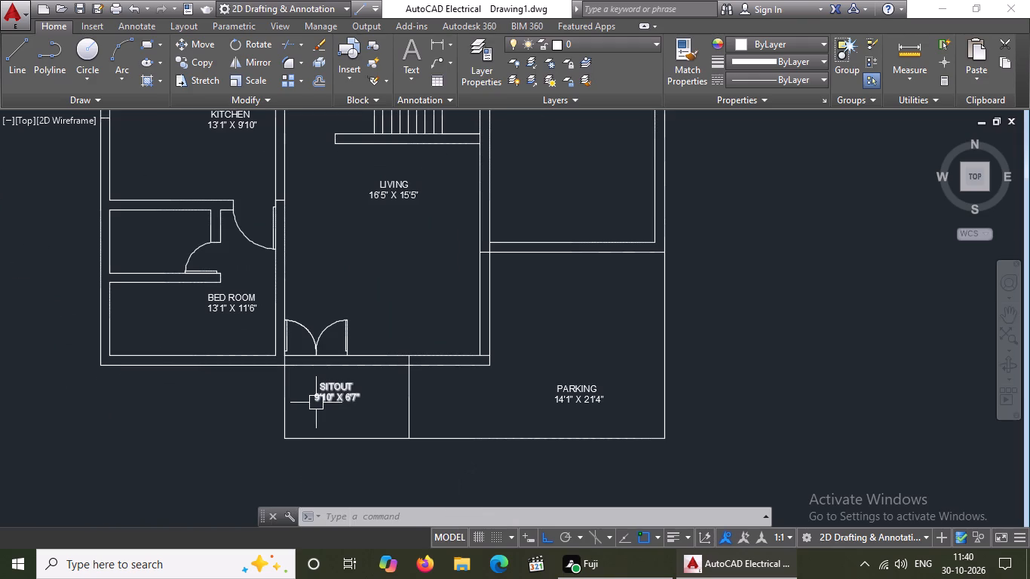
key(Escape)
scroll(307, 375, down, 1)
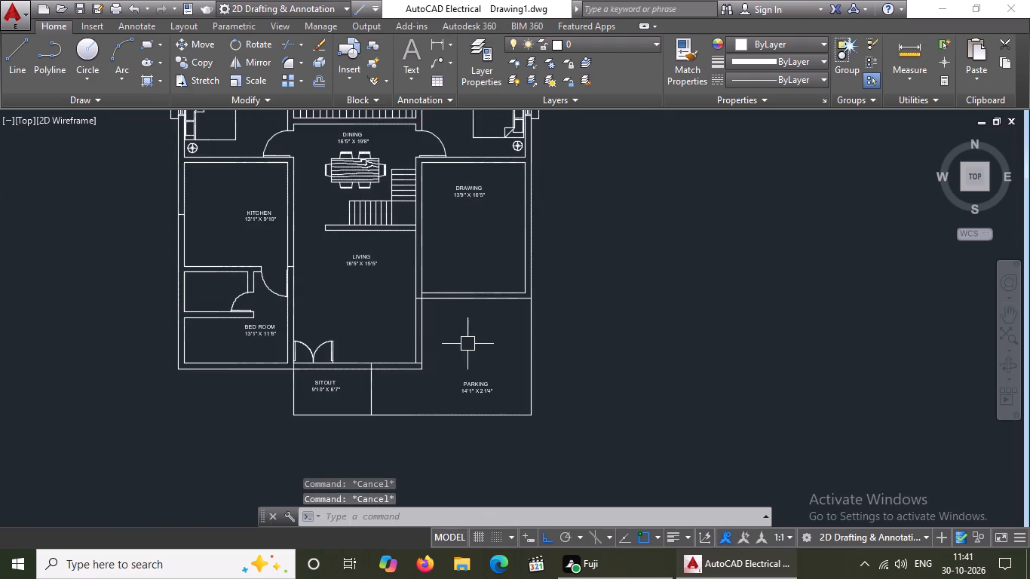
scroll(467, 344, up, 1)
middle_drag(437, 366, 415, 366)
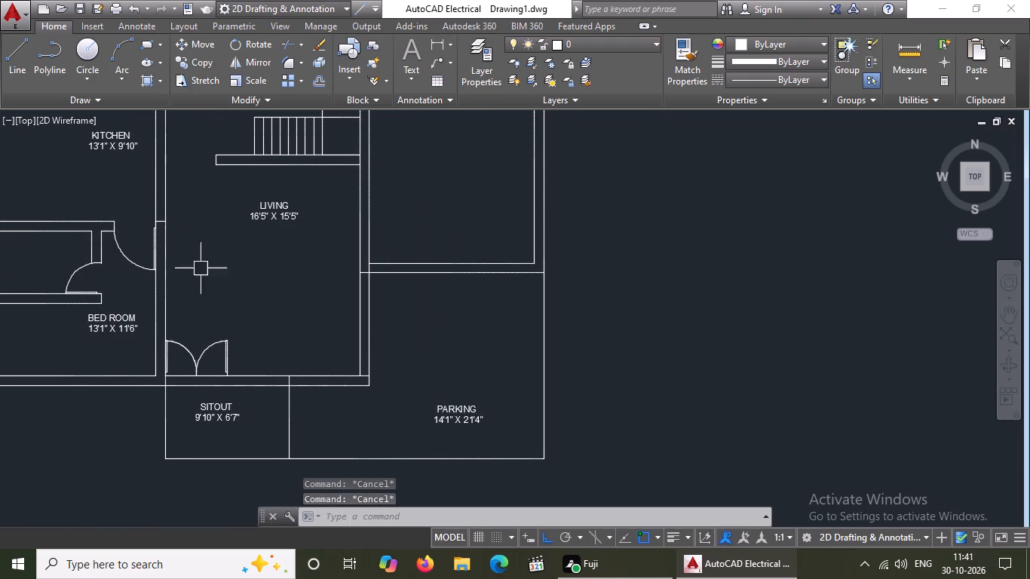
key(e)
key(x)
key(space)
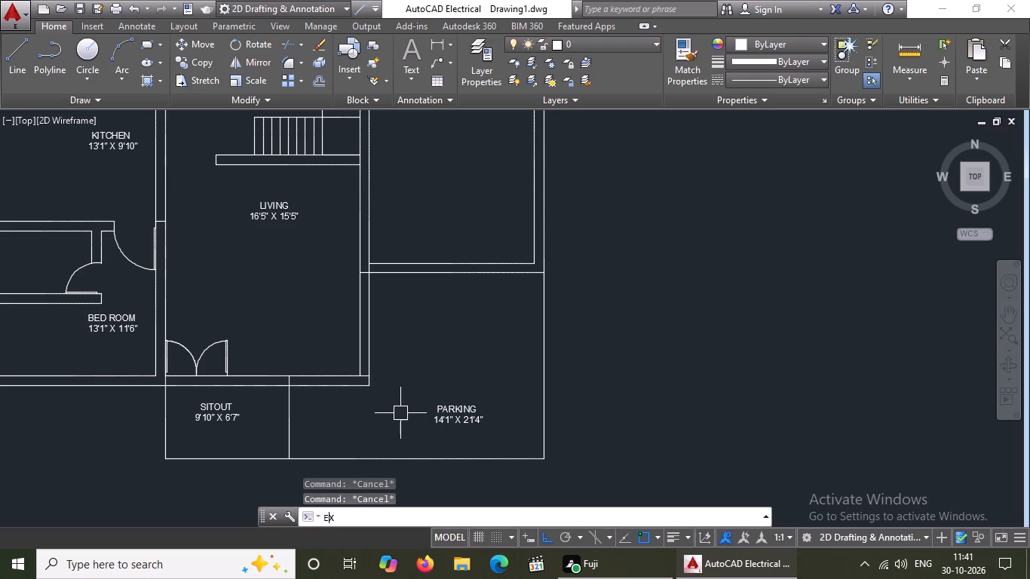
key(space)
click(368, 363)
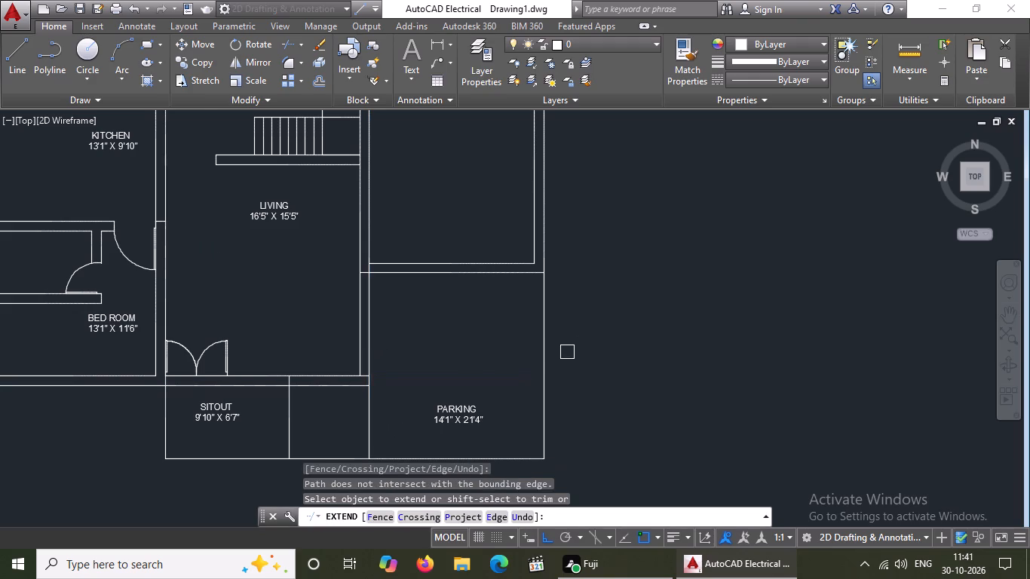
key(Escape)
Hatch the enclosed parking area with the ZIGZAG pattern.
click(159, 77)
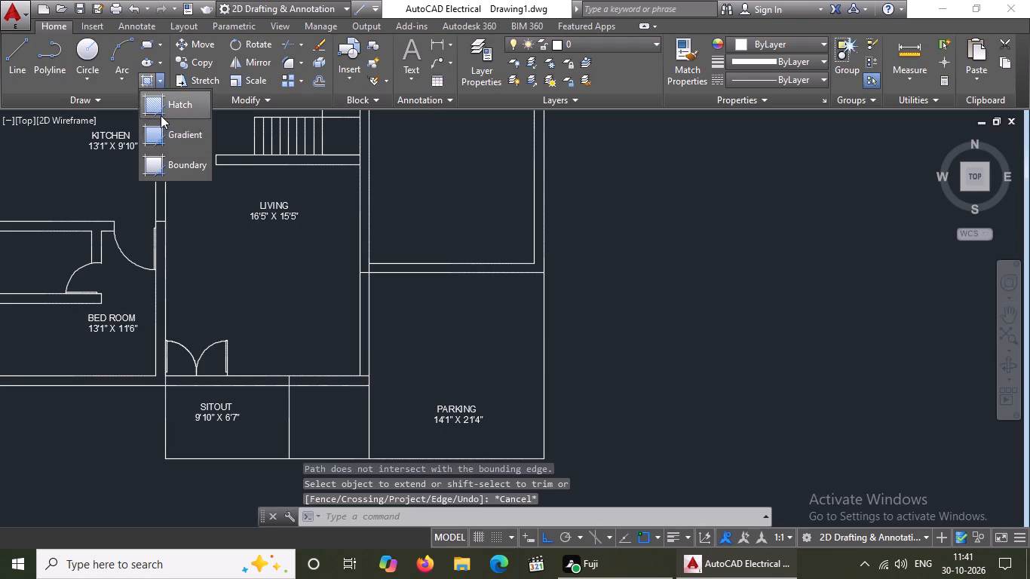
click(167, 104)
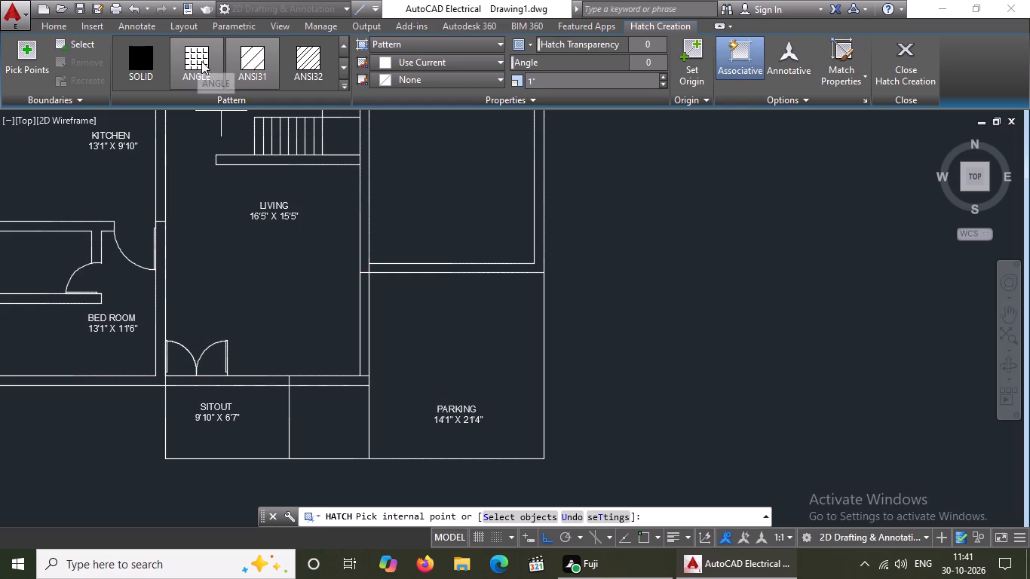
scroll(201, 60, down, 2)
scroll(207, 74, up, 3)
scroll(208, 71, down, 3)
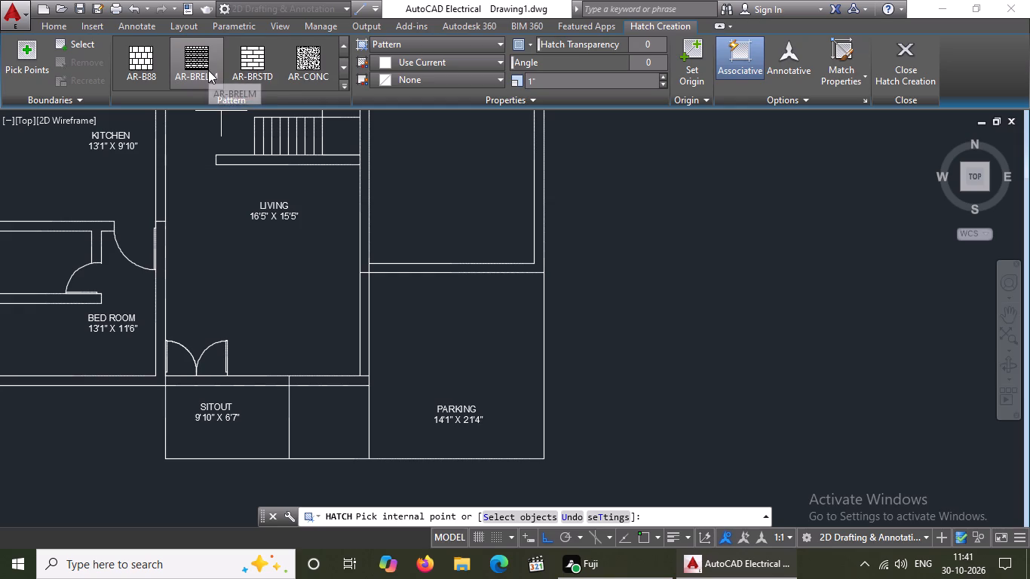
scroll(208, 70, down, 5)
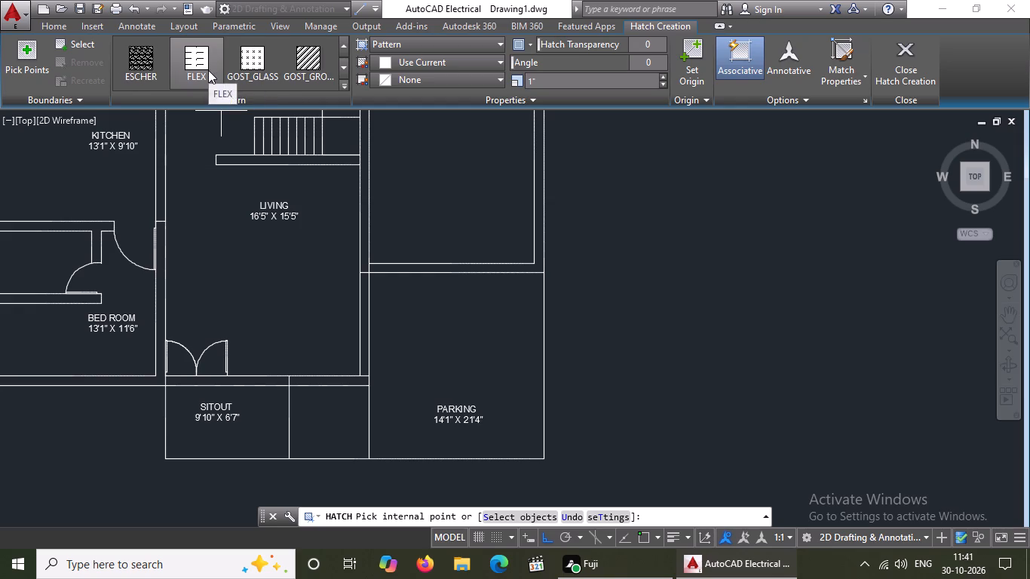
scroll(208, 70, down, 5)
scroll(208, 70, up, 1)
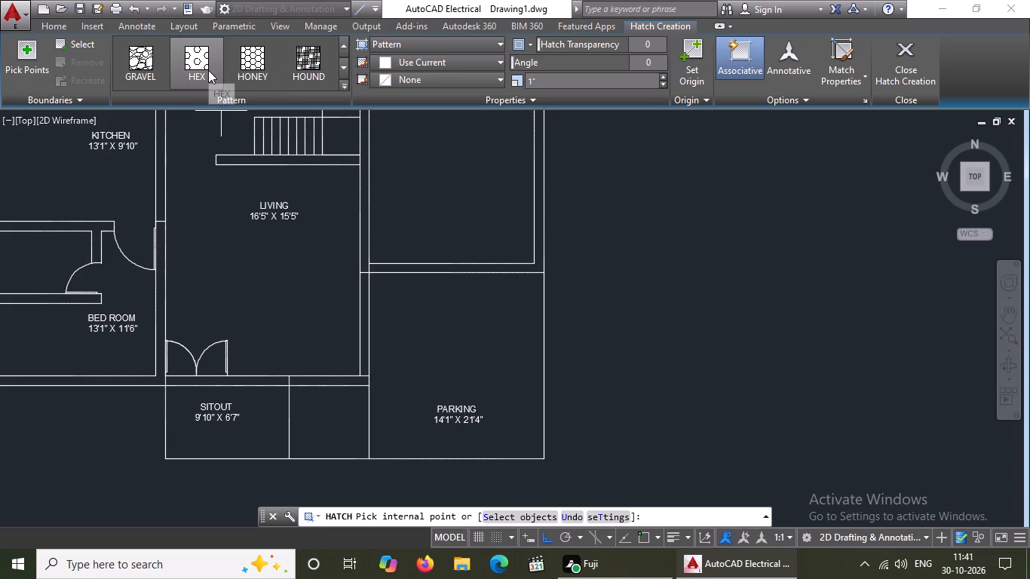
scroll(208, 70, down, 2)
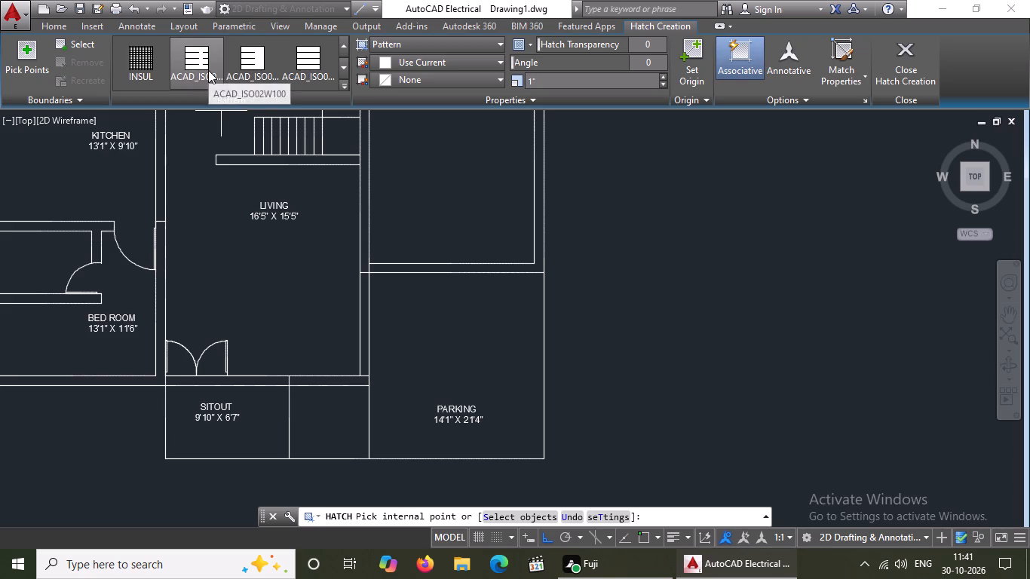
scroll(208, 70, down, 3)
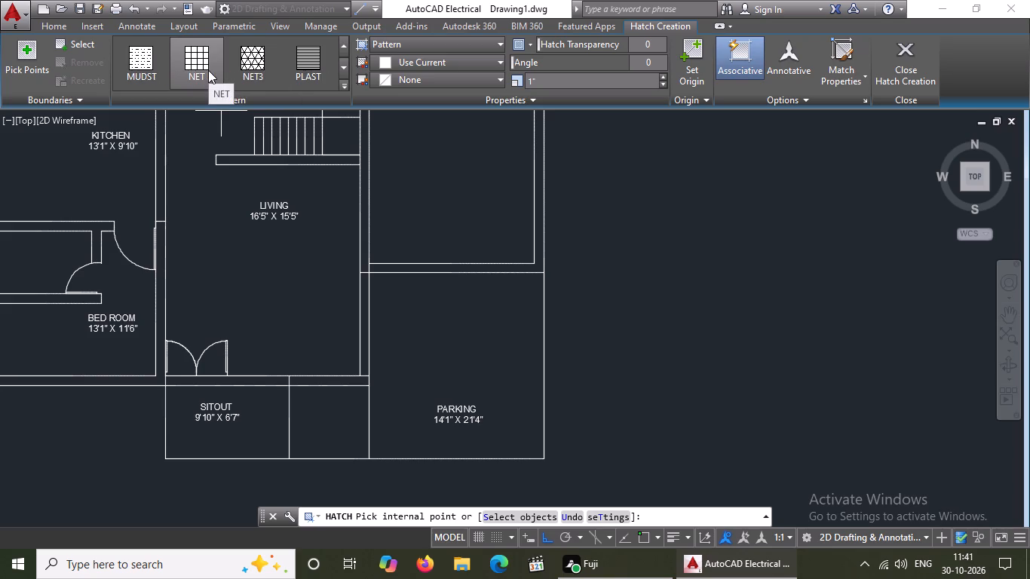
scroll(208, 70, down, 1)
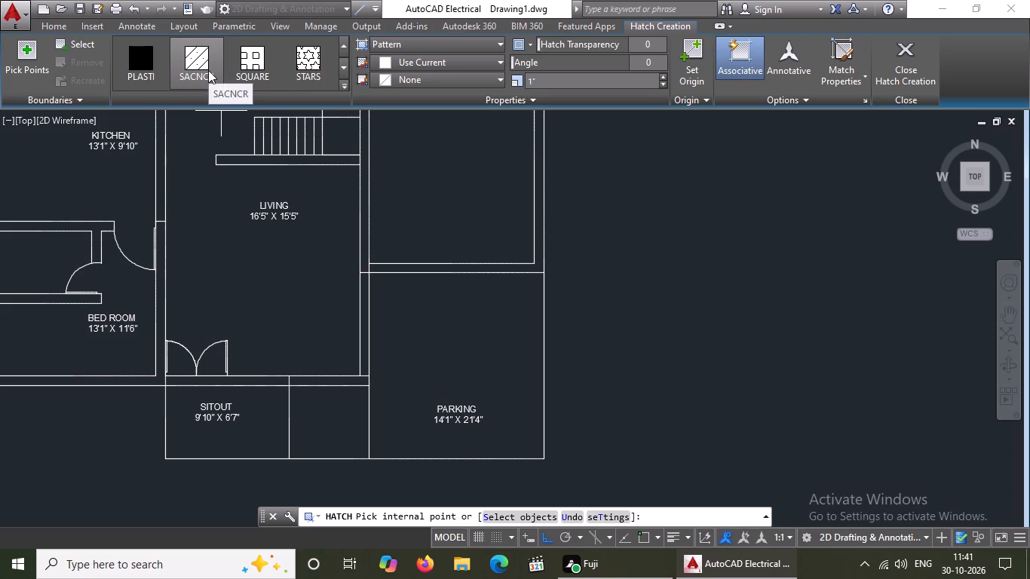
scroll(208, 70, down, 2)
right_click(208, 70)
right_click(208, 70)
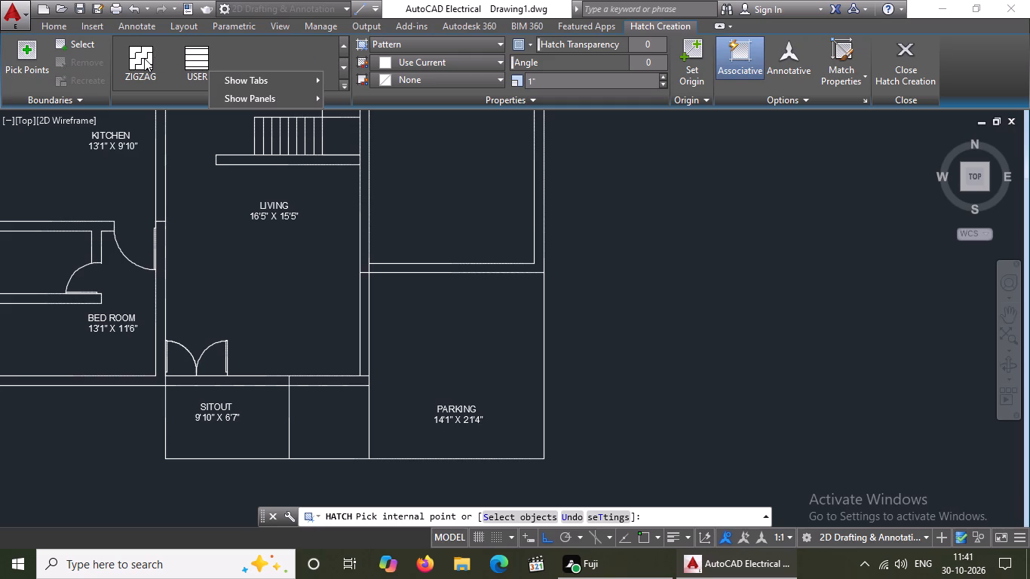
click(143, 58)
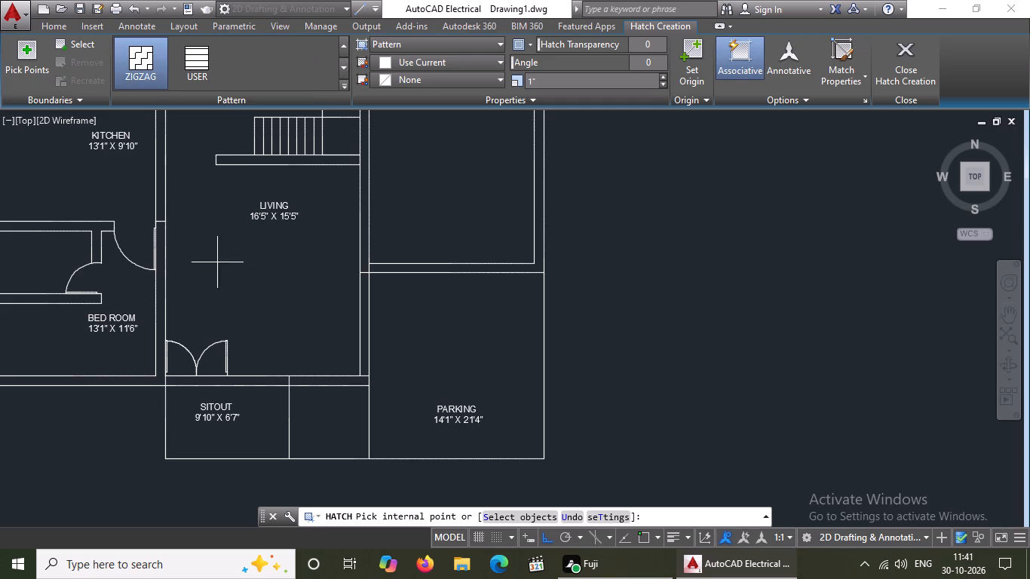
click(412, 350)
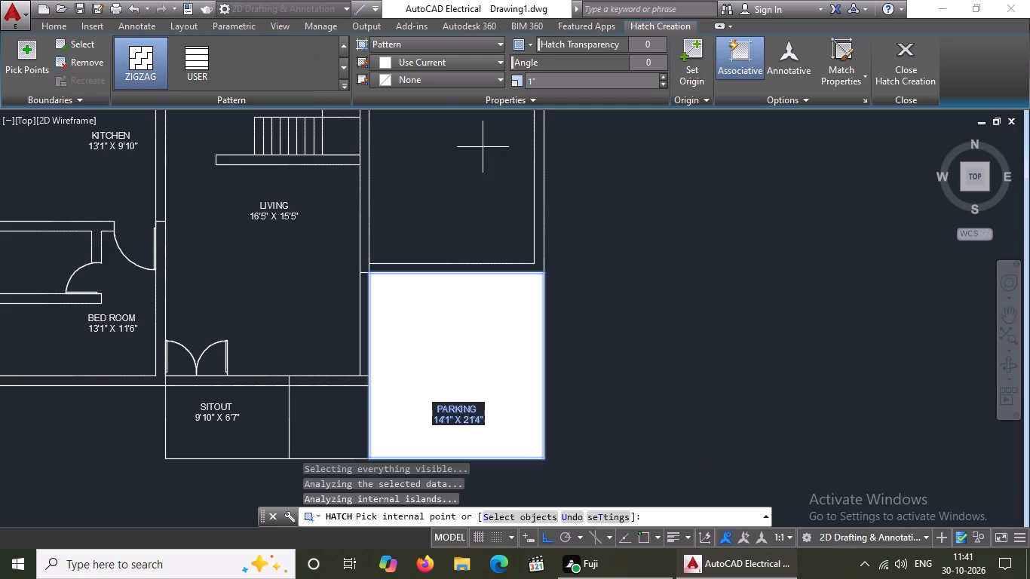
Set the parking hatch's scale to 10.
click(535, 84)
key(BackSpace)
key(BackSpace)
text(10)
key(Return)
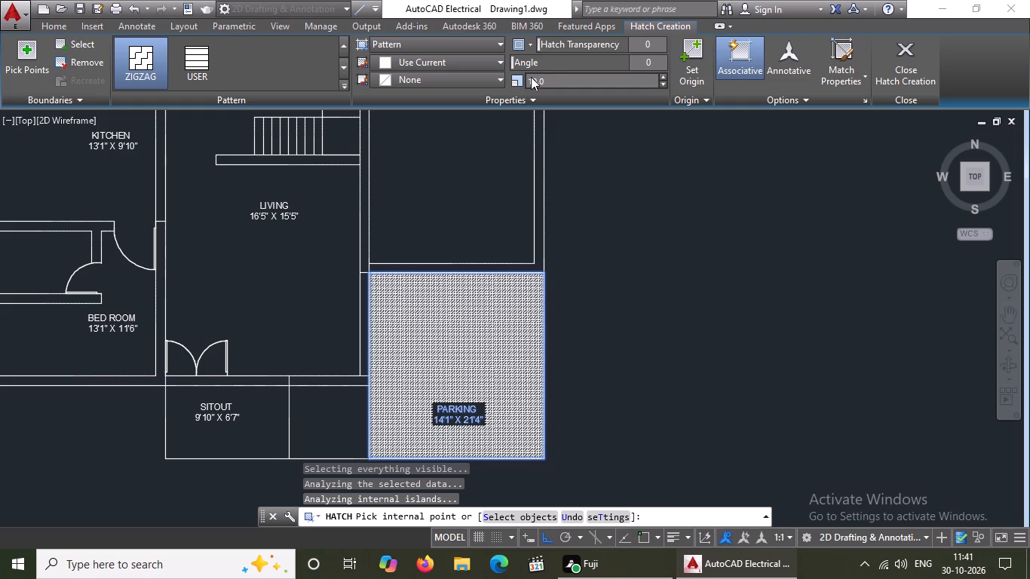
Set the parking hatch's scale to 100 and finish the hatch.
click(553, 80)
key(BackSpace)
key(BackSpace)
text(100)
key(Return)
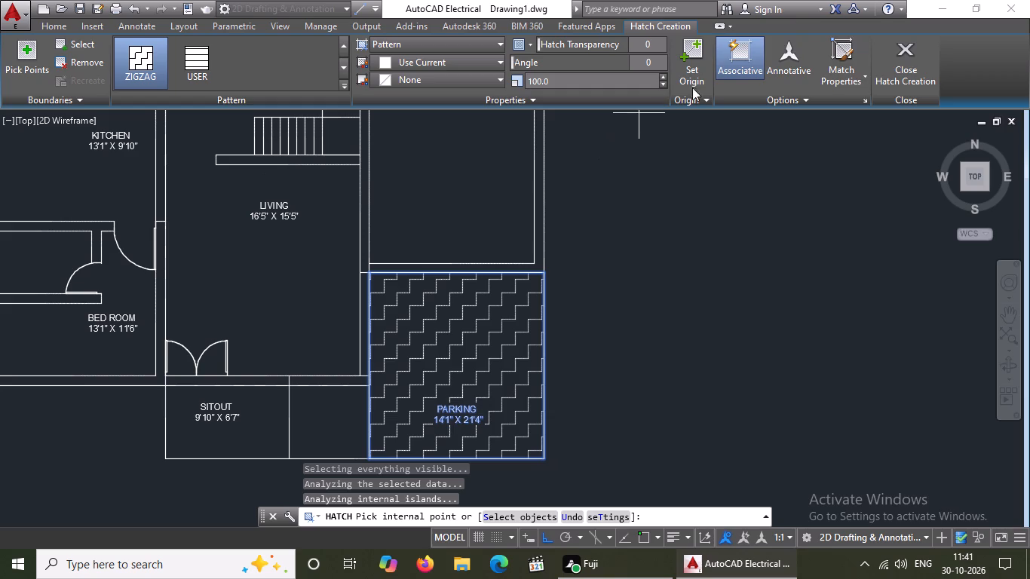
click(915, 77)
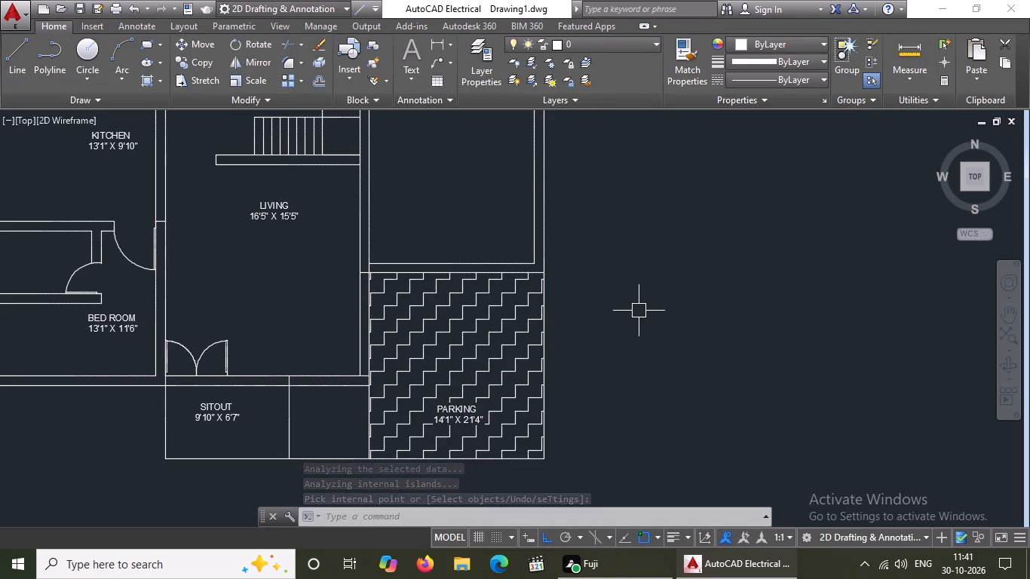
Insert the Vehicles - Imperial block from the architectural tool palette in the empty space beside the parking area, then close the palette.
text(TP)
key(Return)
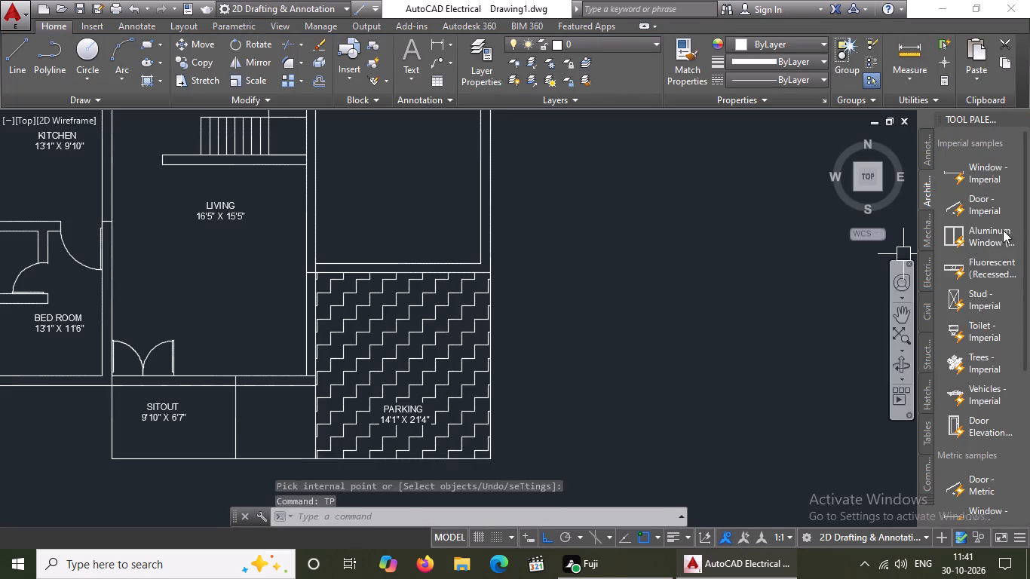
drag(961, 395, 678, 366)
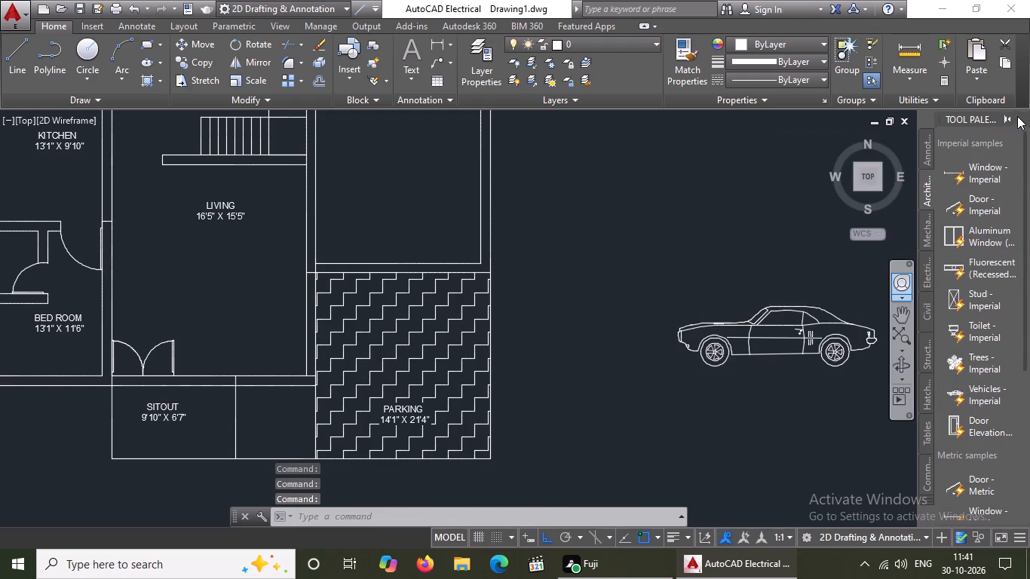
click(1017, 116)
Switch the vehicle block beside the parking area to its Sports Car (Top) view.
click(776, 332)
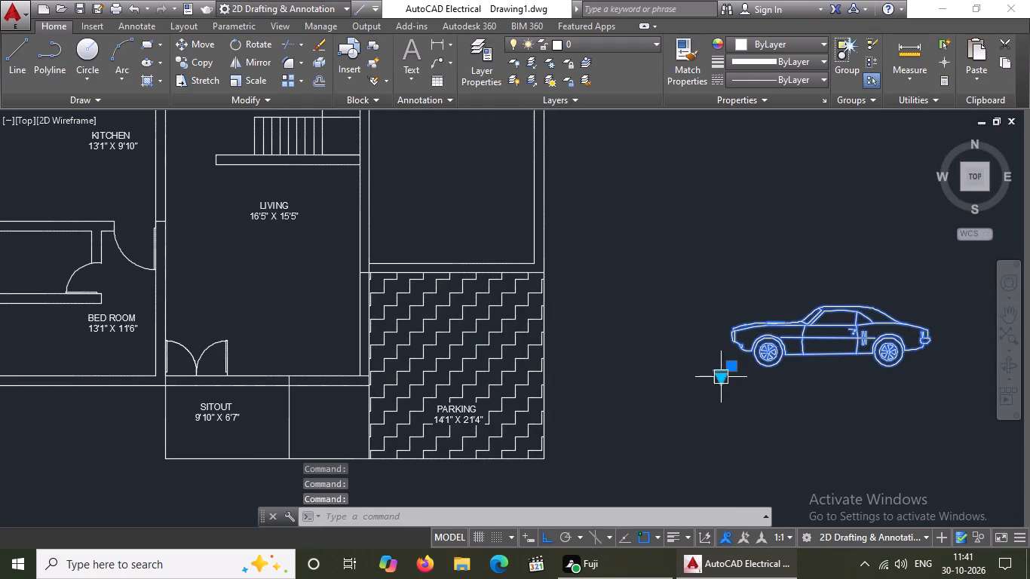
click(722, 377)
click(795, 219)
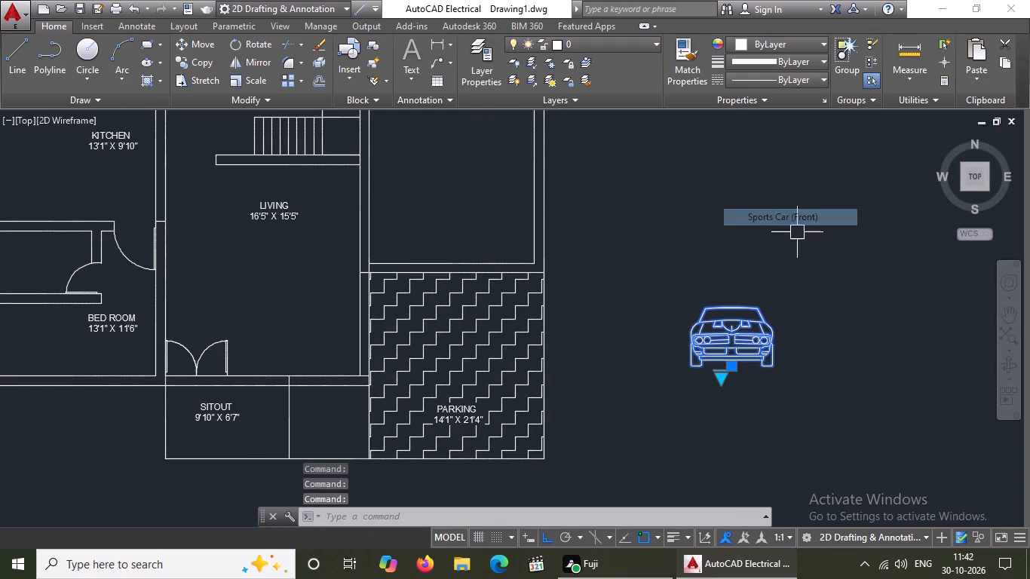
click(716, 380)
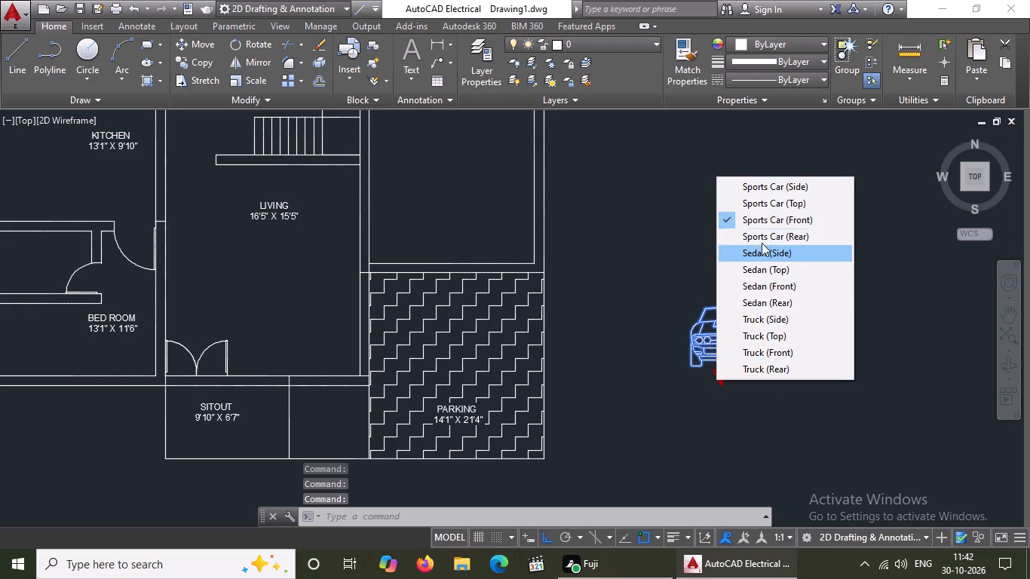
click(775, 198)
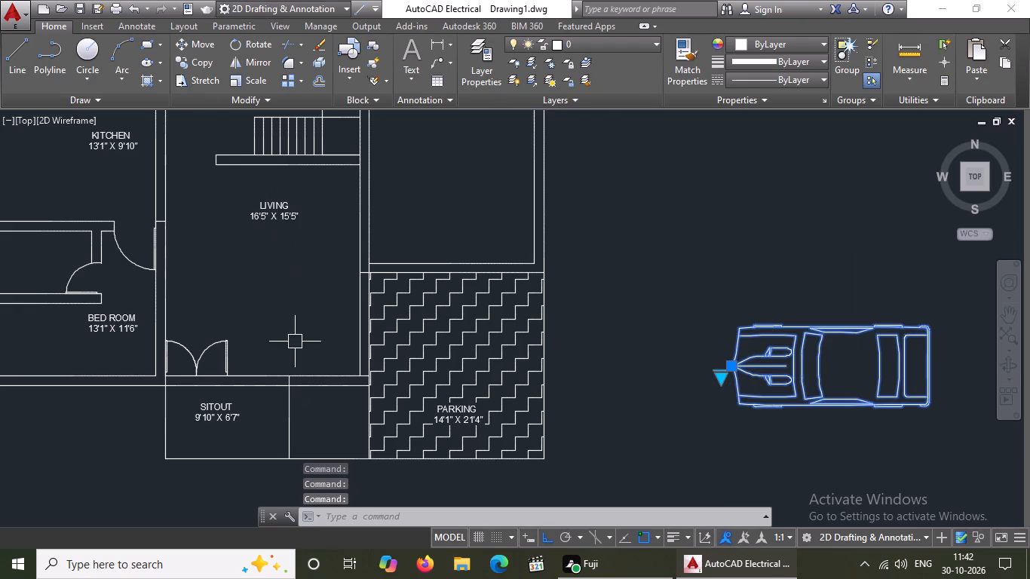
Rotate the car a quarter turn clockwise so its front points toward the top of the plan.
click(253, 45)
drag(756, 365, 758, 345)
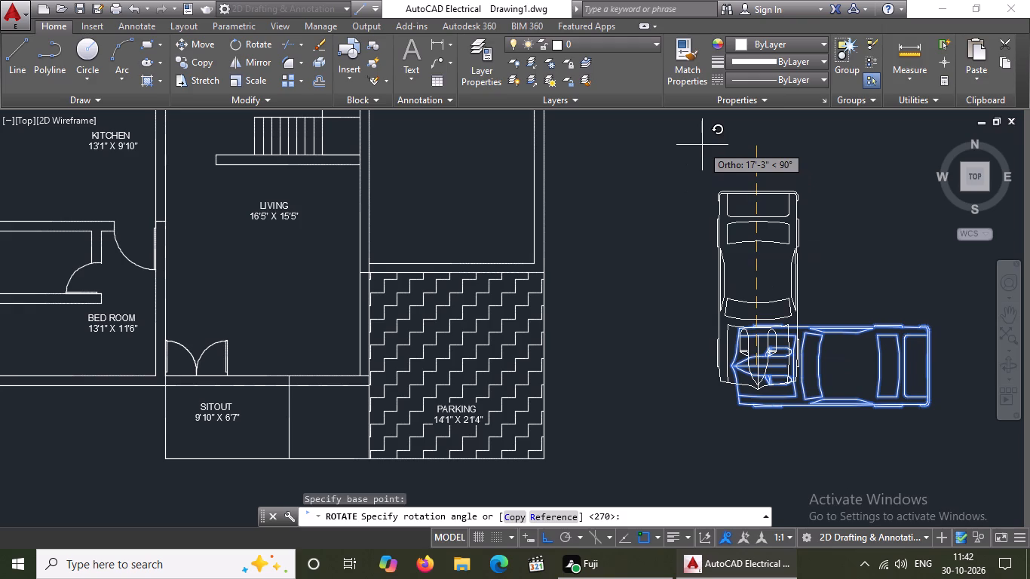
click(691, 457)
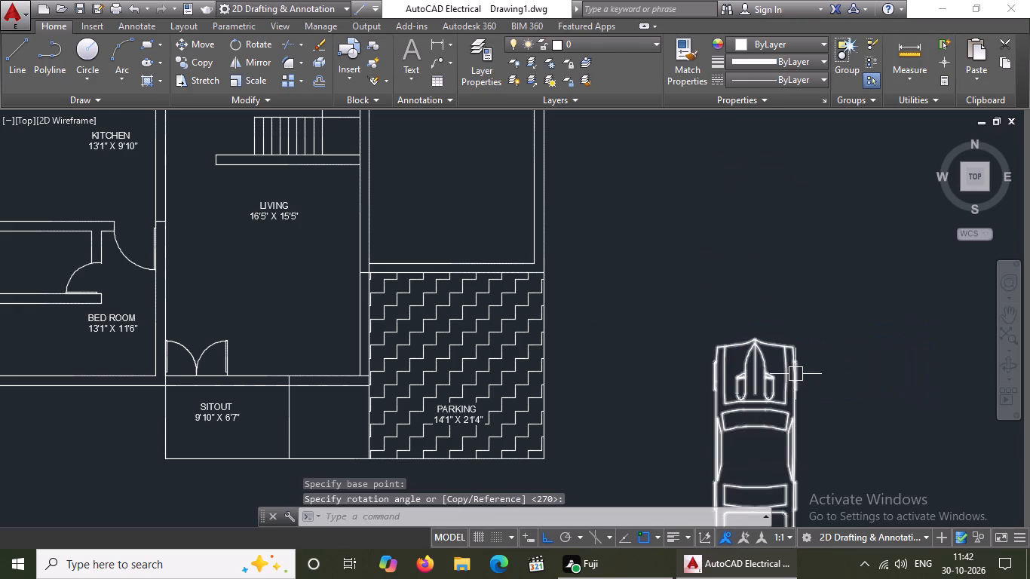
Turn Ortho off and move the car close beside the parking area's outer edge.
scroll(796, 371, down, 2)
click(770, 411)
click(783, 363)
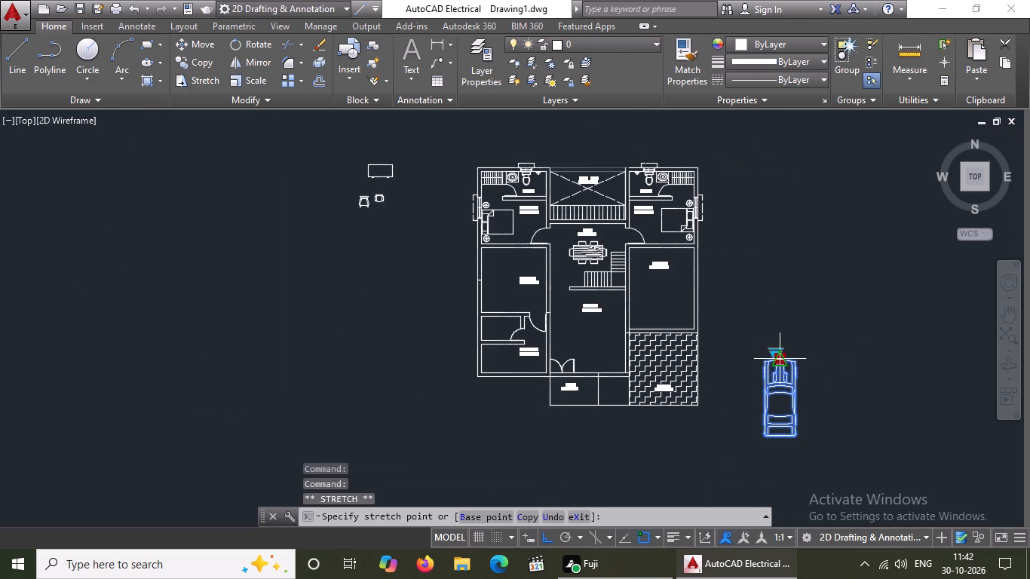
scroll(726, 317, down, 2)
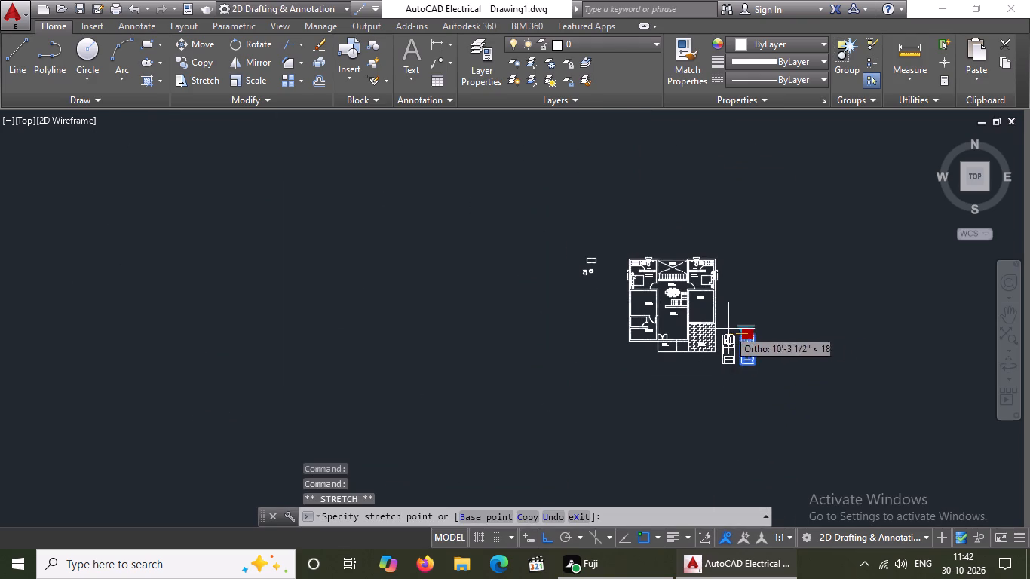
click(543, 535)
scroll(778, 351, up, 3)
click(572, 233)
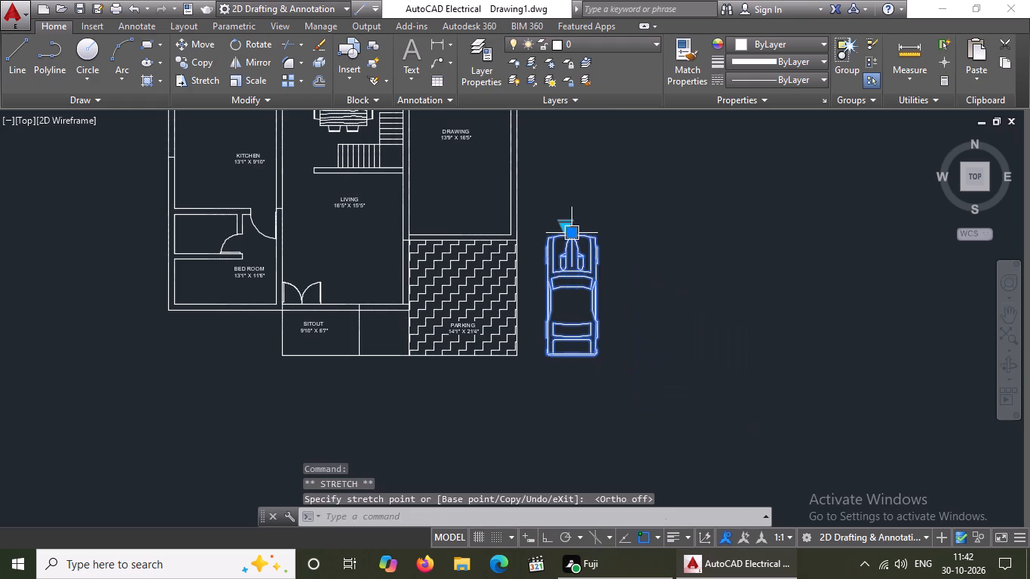
Scale the car down freehand from a base point near its windshield.
text(SC)
key(space)
click(564, 277)
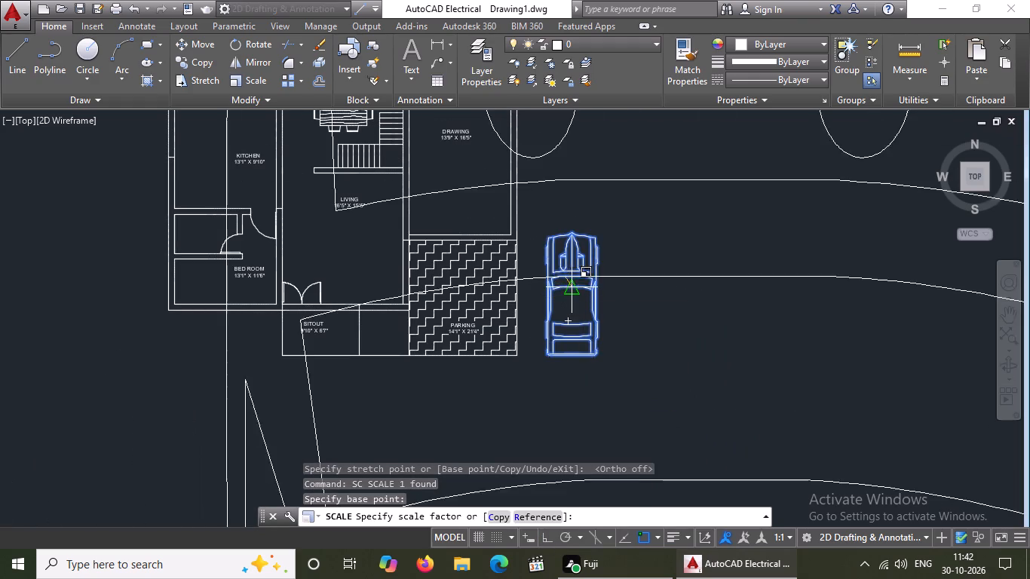
scroll(565, 271, up, 3)
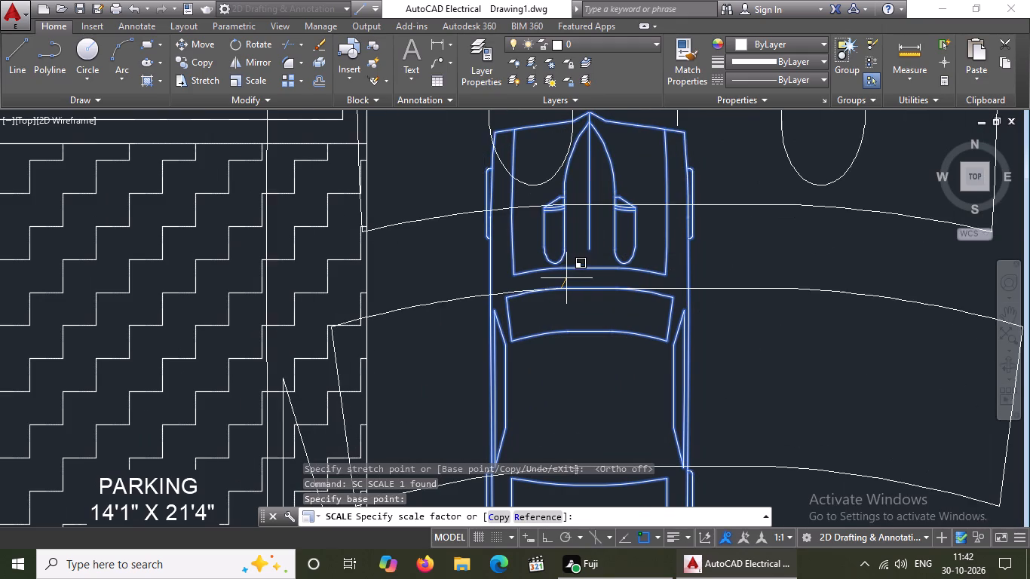
scroll(562, 288, up, 3)
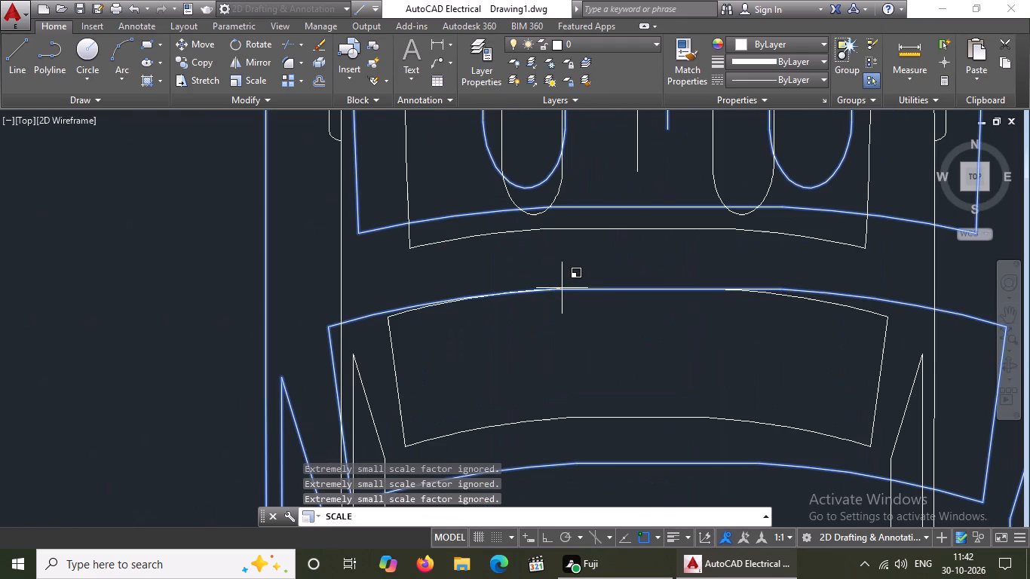
click(562, 287)
scroll(564, 285, down, 5)
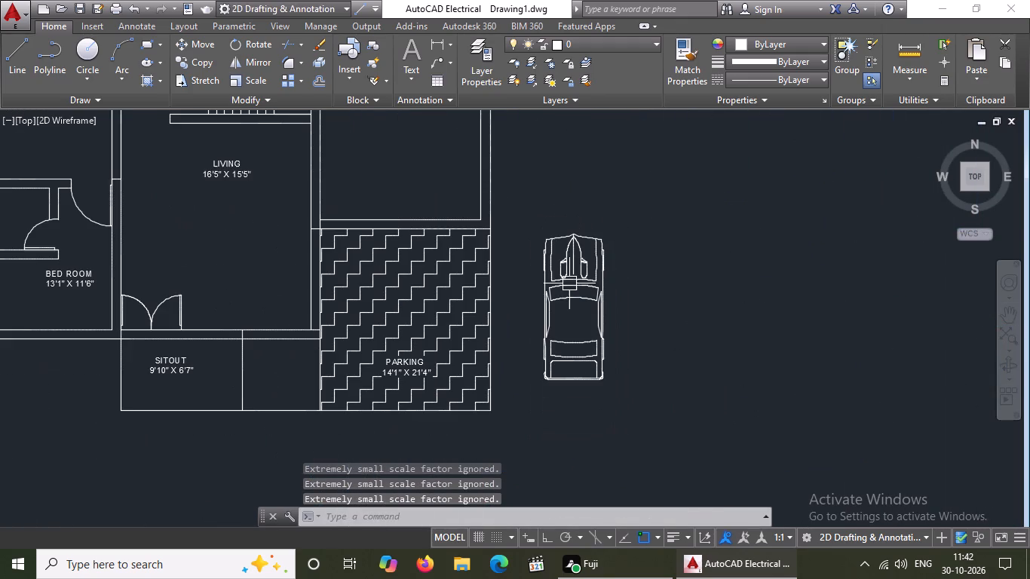
Scale the car down again freehand so that it is about half as long as the parking area's width.
click(572, 297)
key(s)
text(C)
key(space)
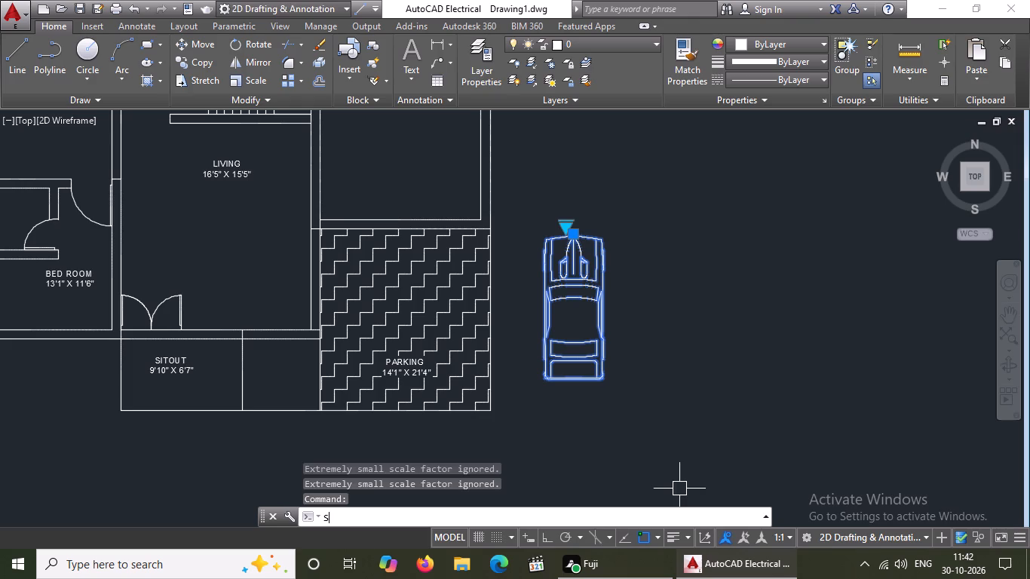
click(572, 303)
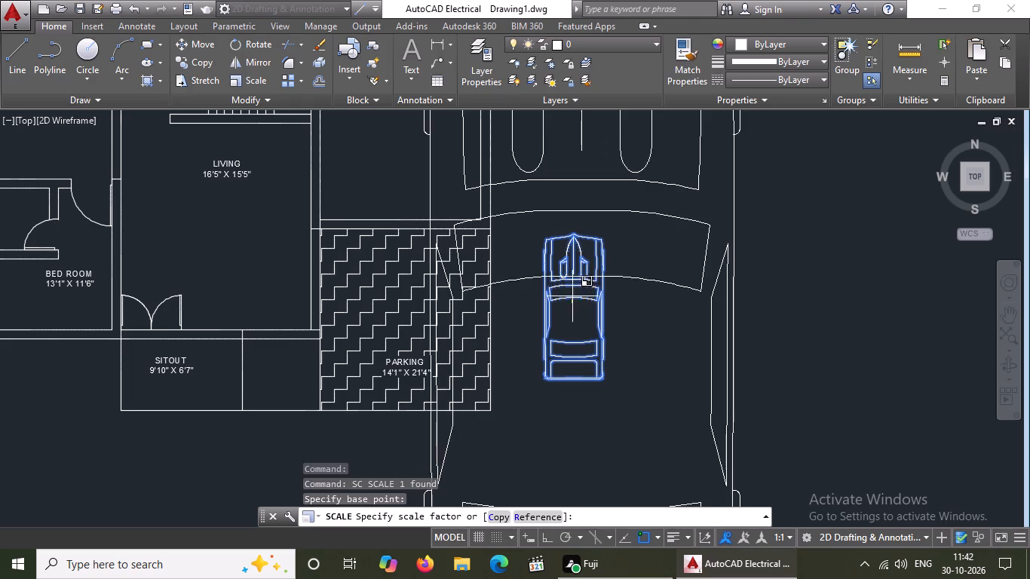
scroll(569, 306, up, 3)
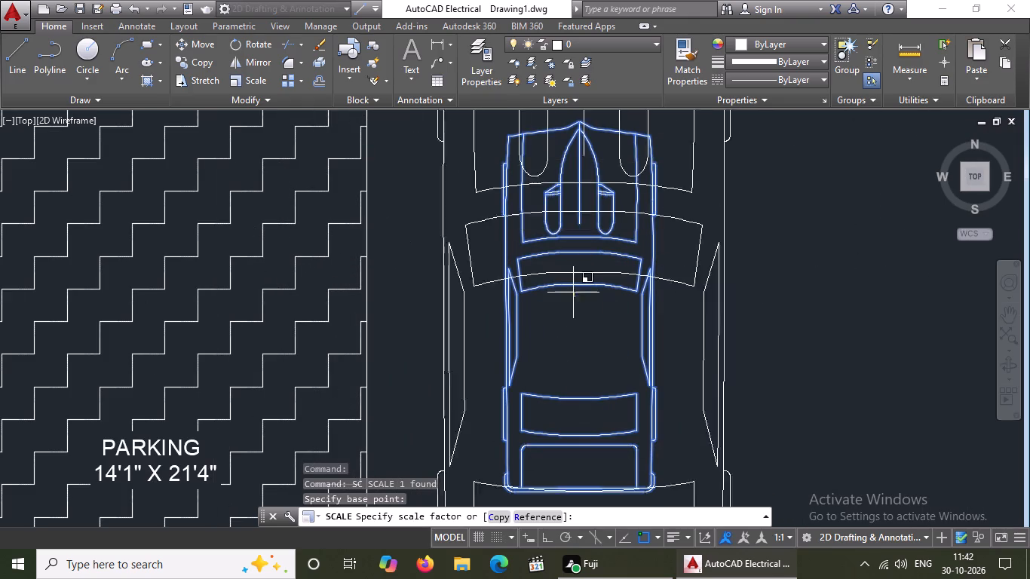
scroll(571, 298, up, 3)
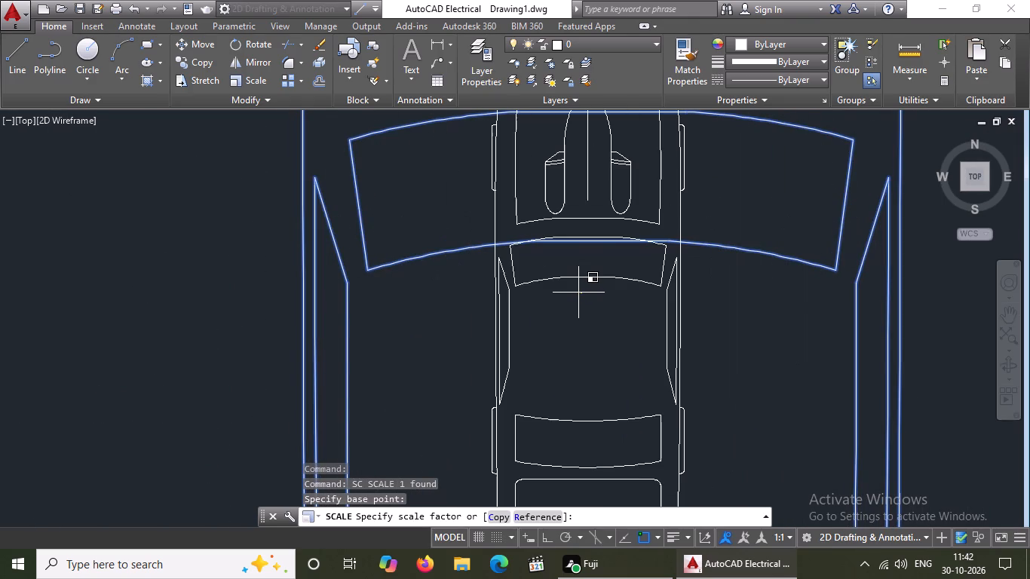
click(578, 288)
scroll(578, 287, down, 4)
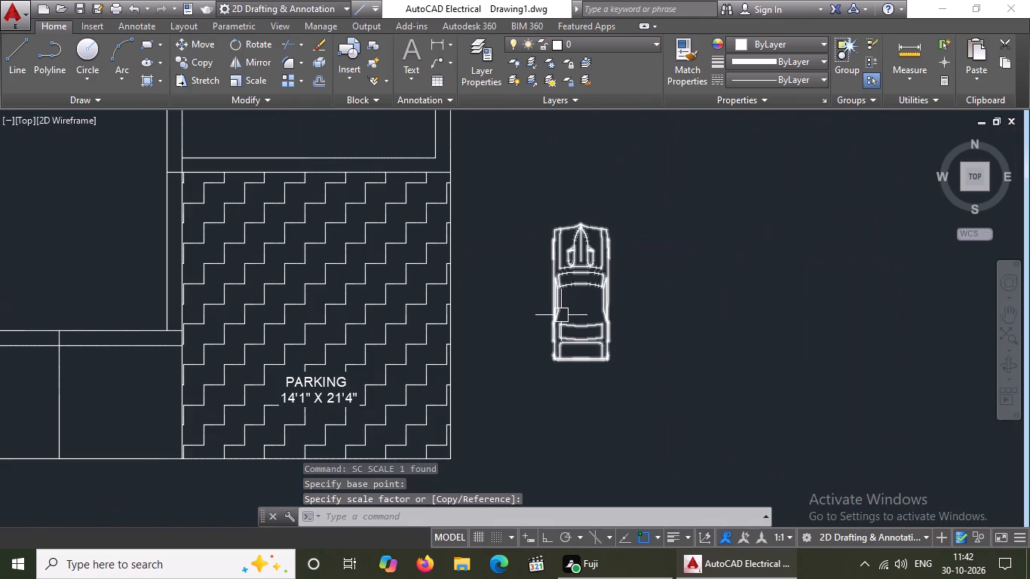
Move the car into the hatched parking area, centred above the PARKING label.
click(563, 309)
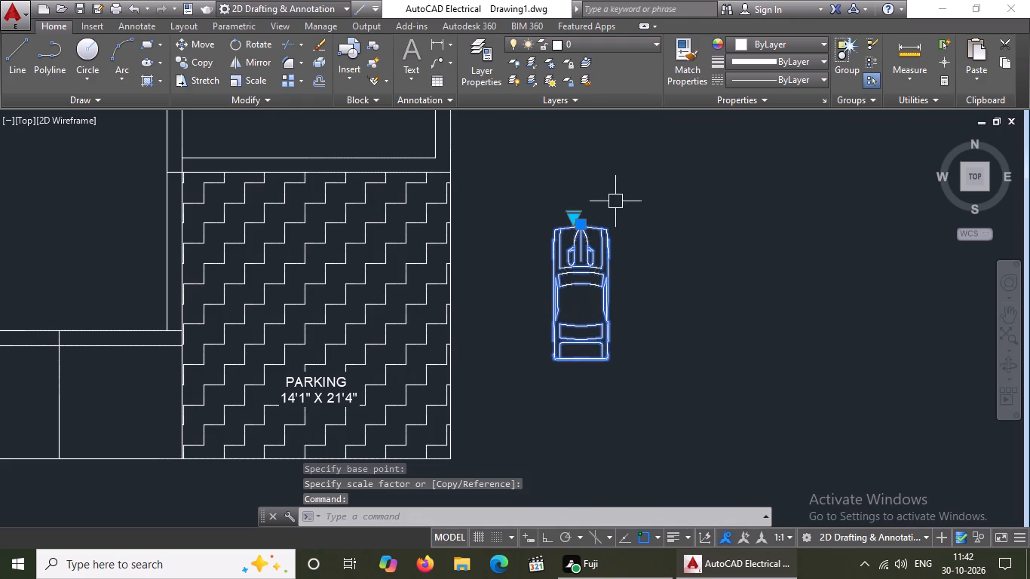
click(584, 225)
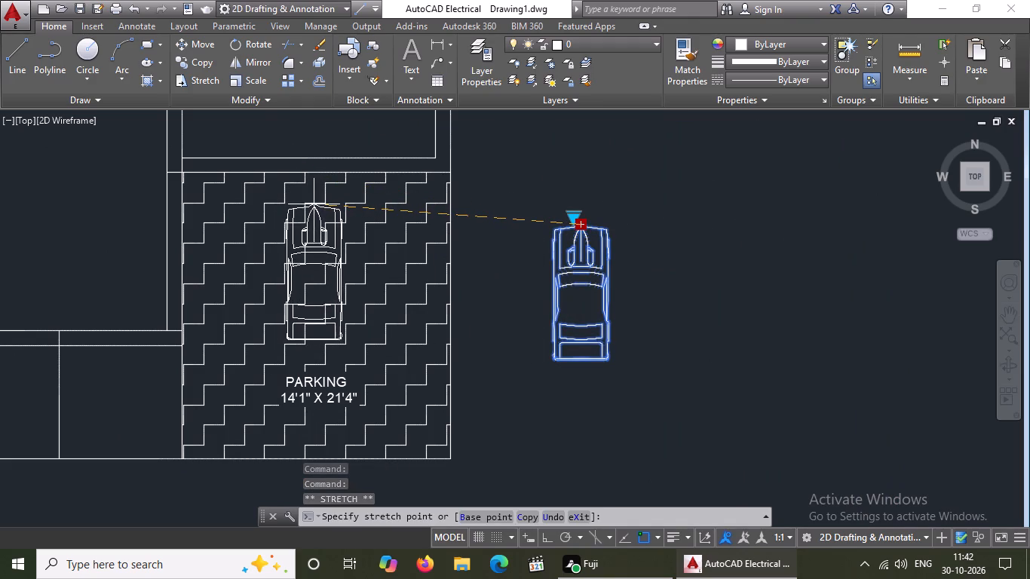
click(314, 204)
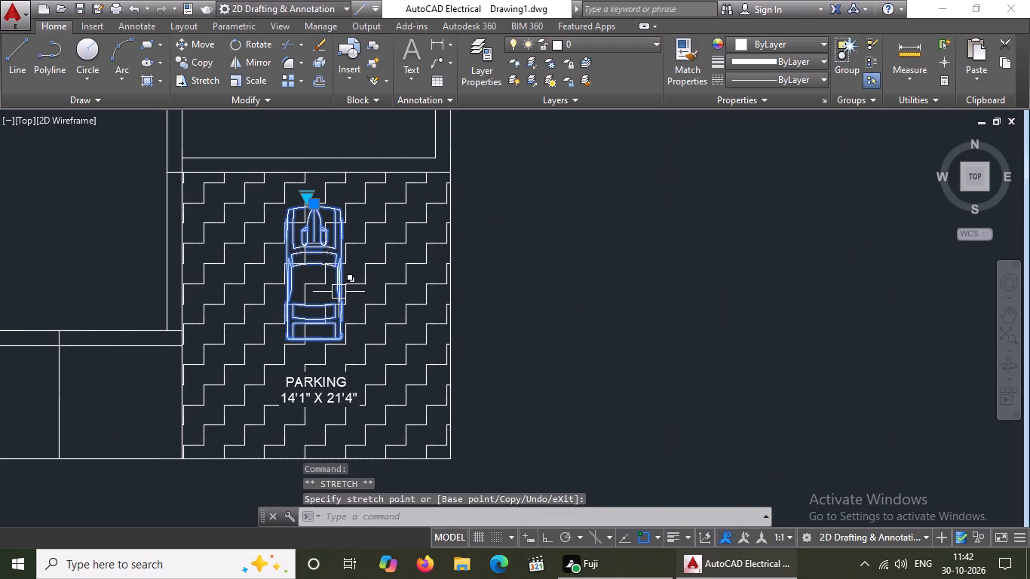
Scale the car up slightly about its centre to fill the space above the PARKING label.
key(s)
key(c)
key(space)
click(316, 286)
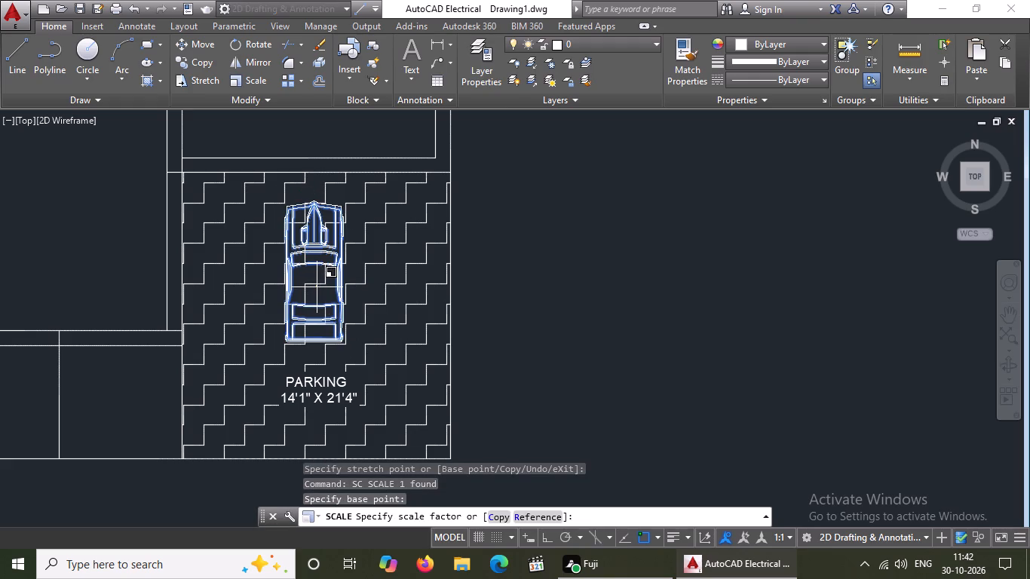
click(317, 287)
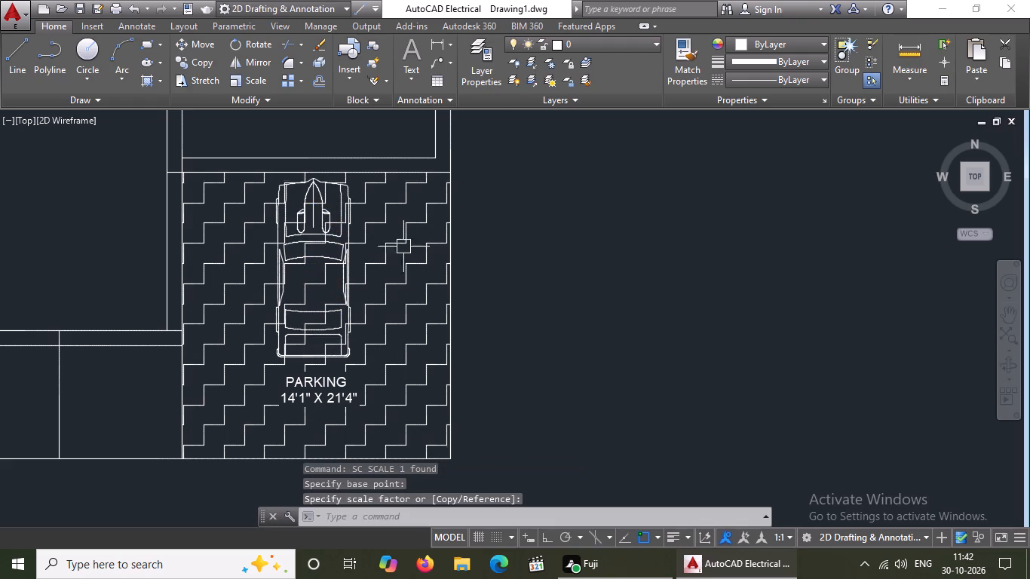
key(Escape)
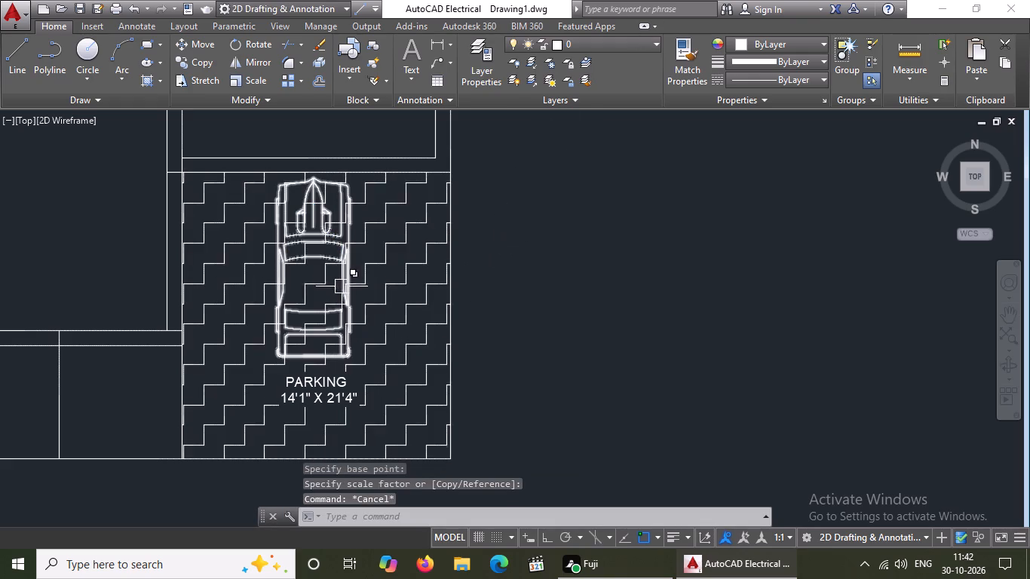
Set the parking area's ZIGZAG hatch colour to grey 99,100,102.
scroll(397, 283, down, 2)
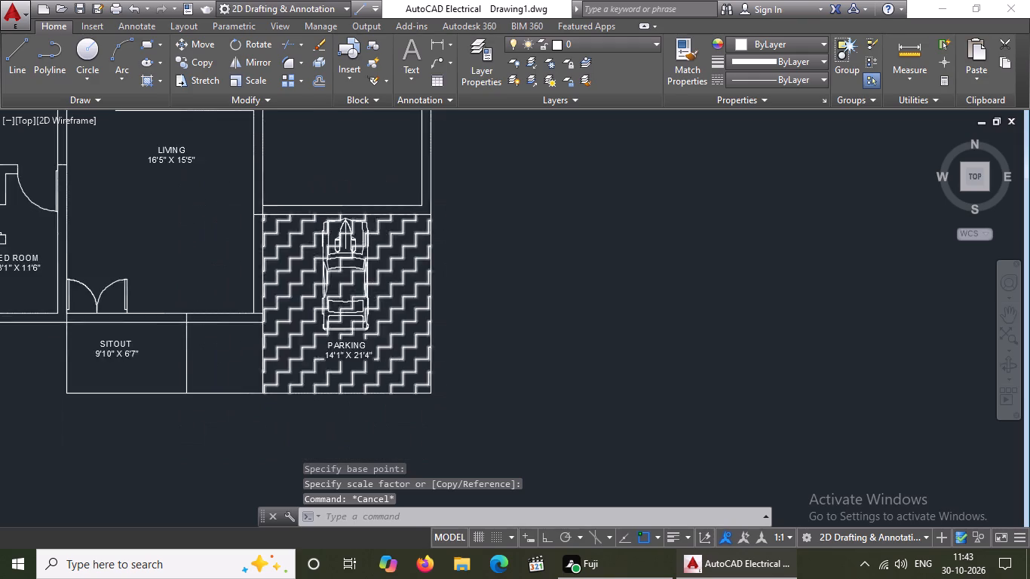
scroll(418, 266, up, 1)
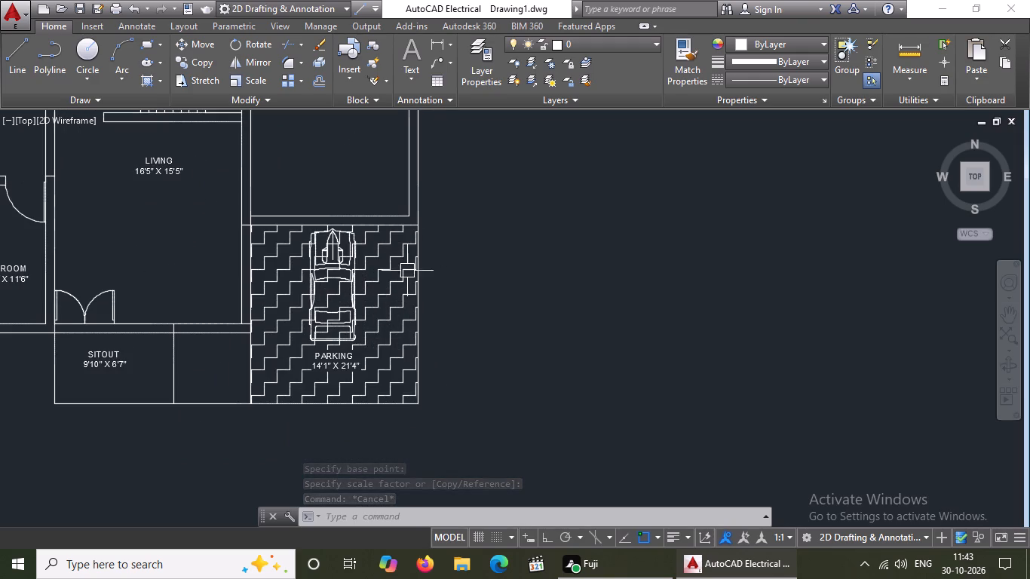
click(387, 287)
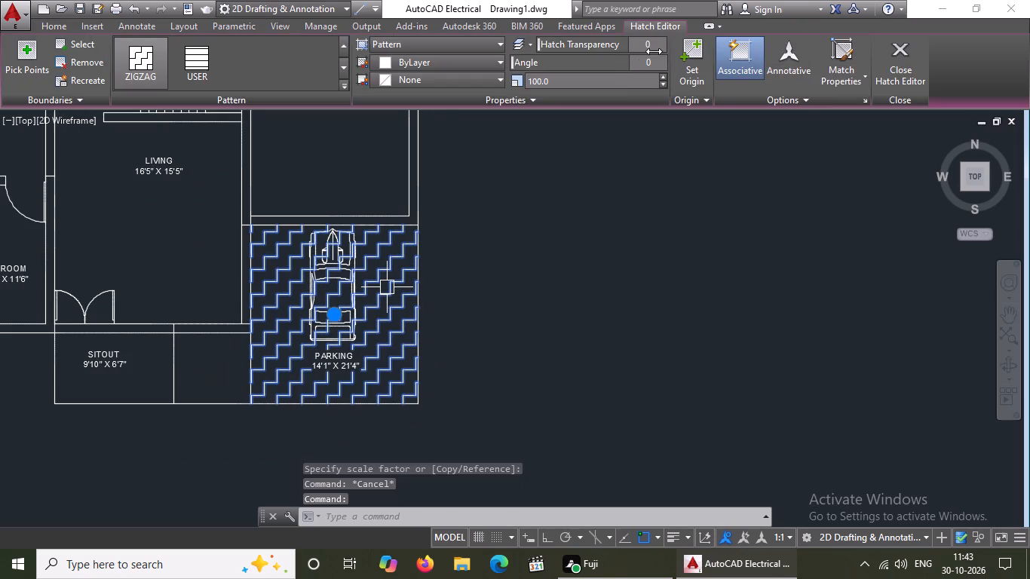
click(443, 63)
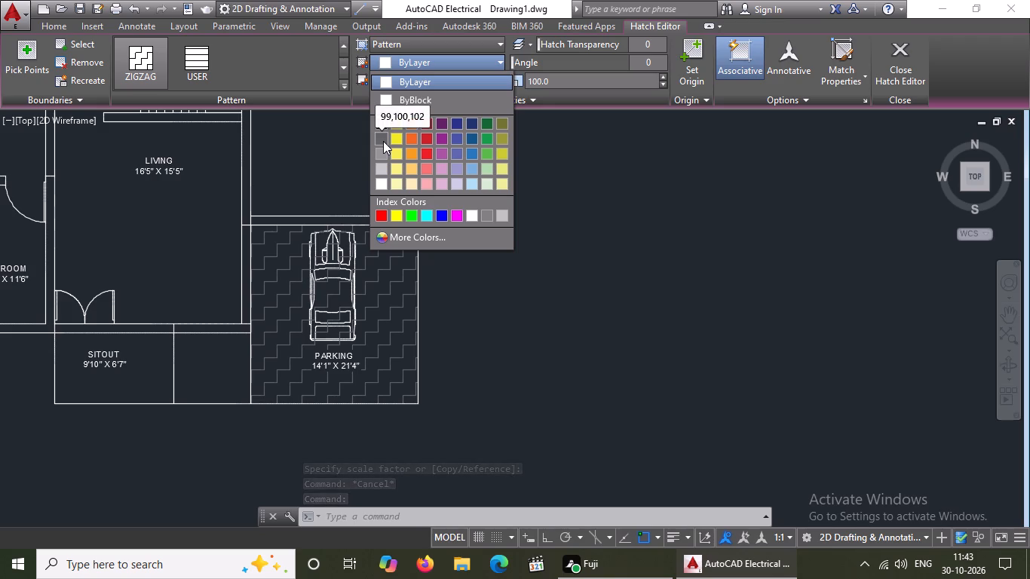
click(383, 141)
key(Escape)
Trim the short line crossing the wall thickness at the sitout's corner beside the double door.
scroll(520, 319, down, 2)
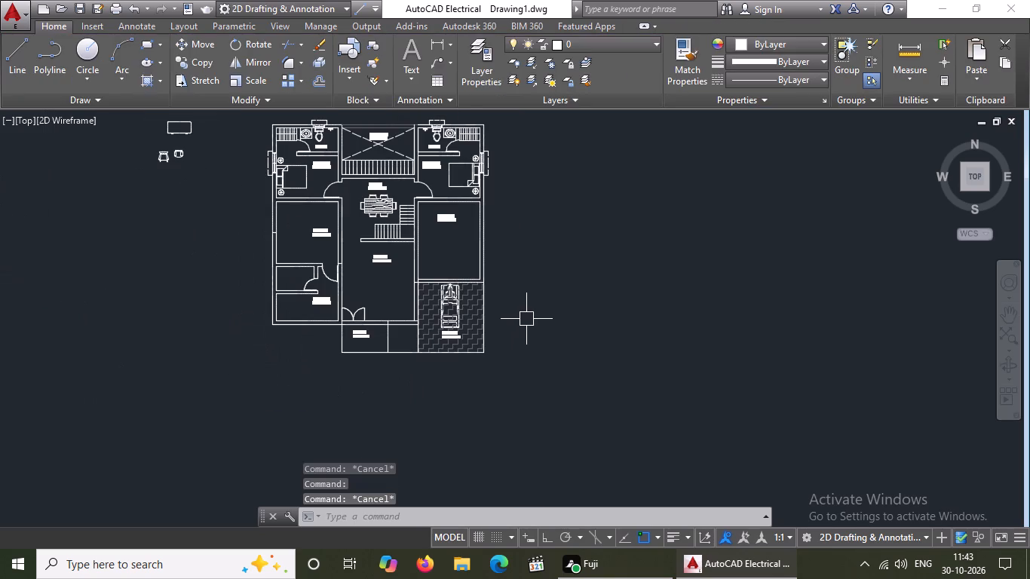
scroll(425, 304, up, 2)
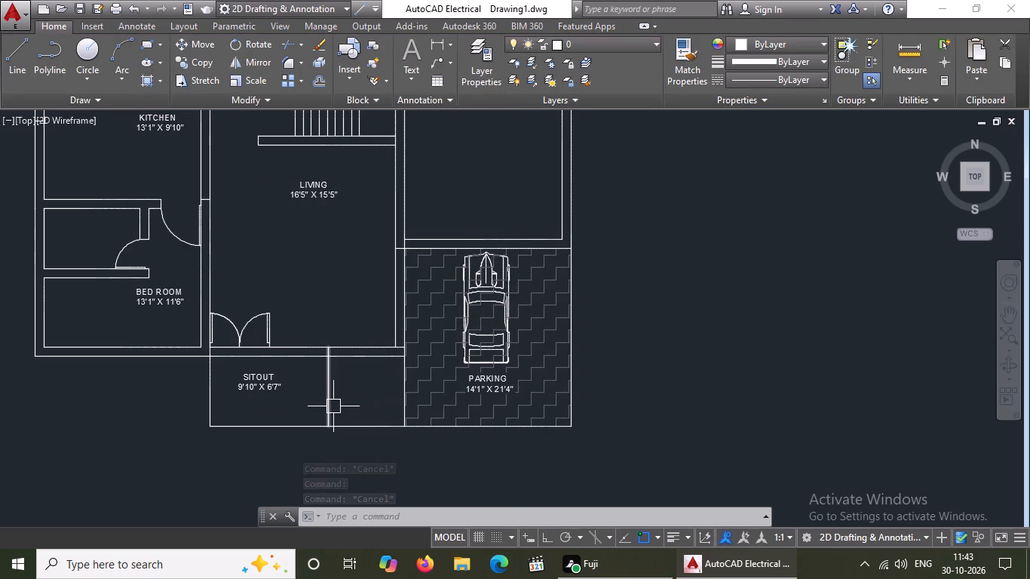
scroll(271, 369, down, 1)
scroll(244, 376, up, 3)
scroll(192, 333, up, 2)
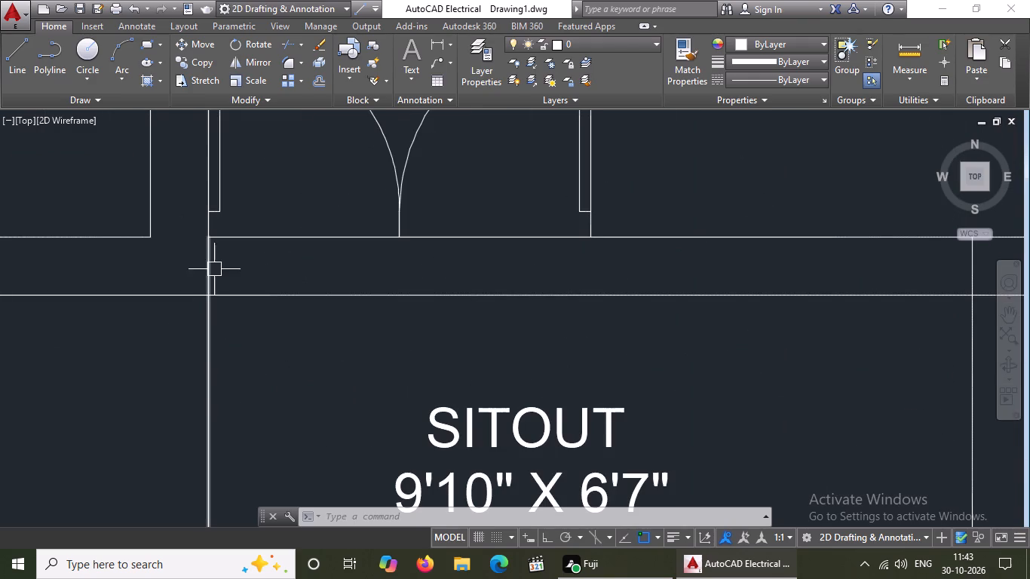
text(TR)
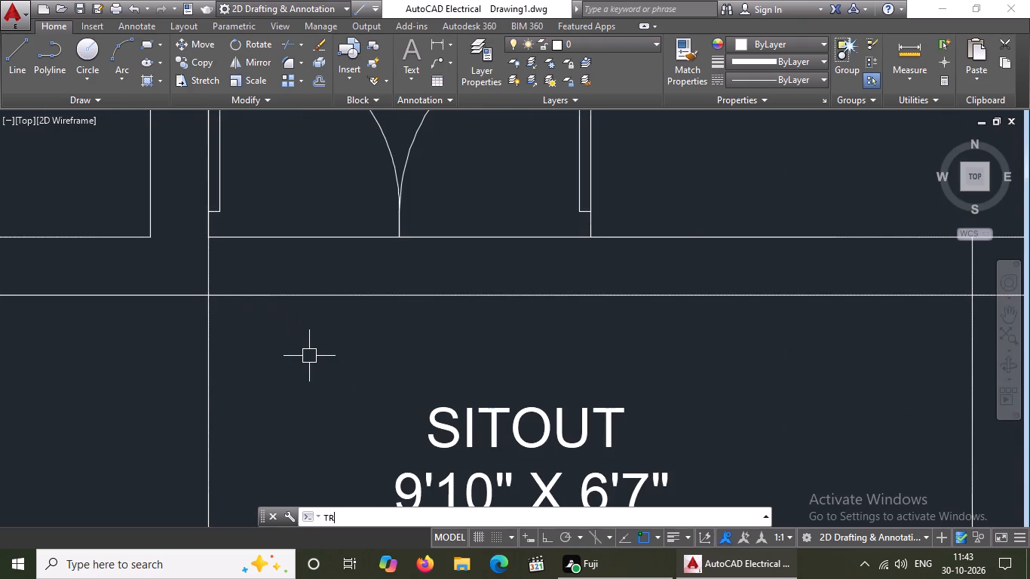
key(space)
key(space)
click(213, 266)
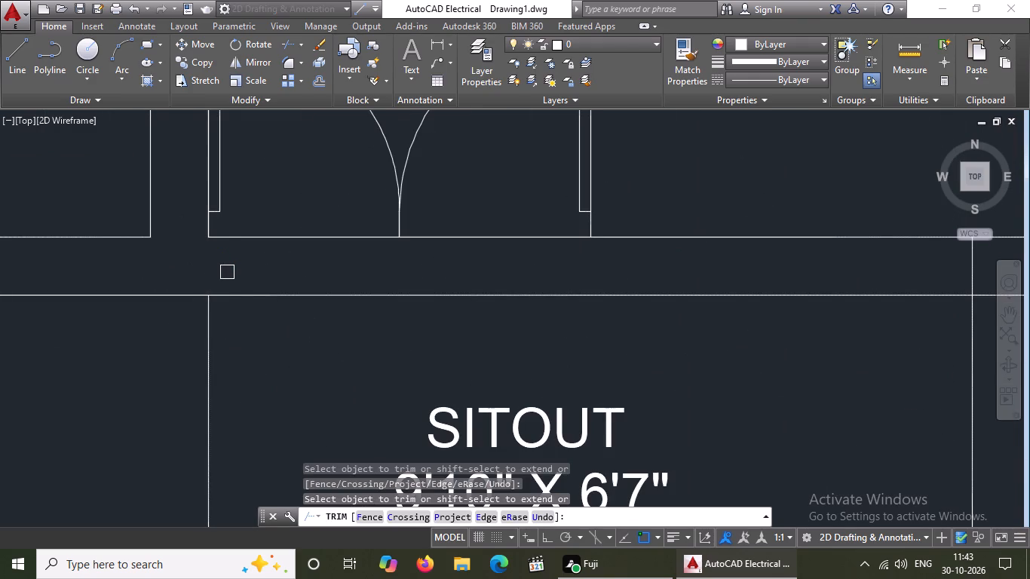
key(Escape)
scroll(231, 275, down, 1)
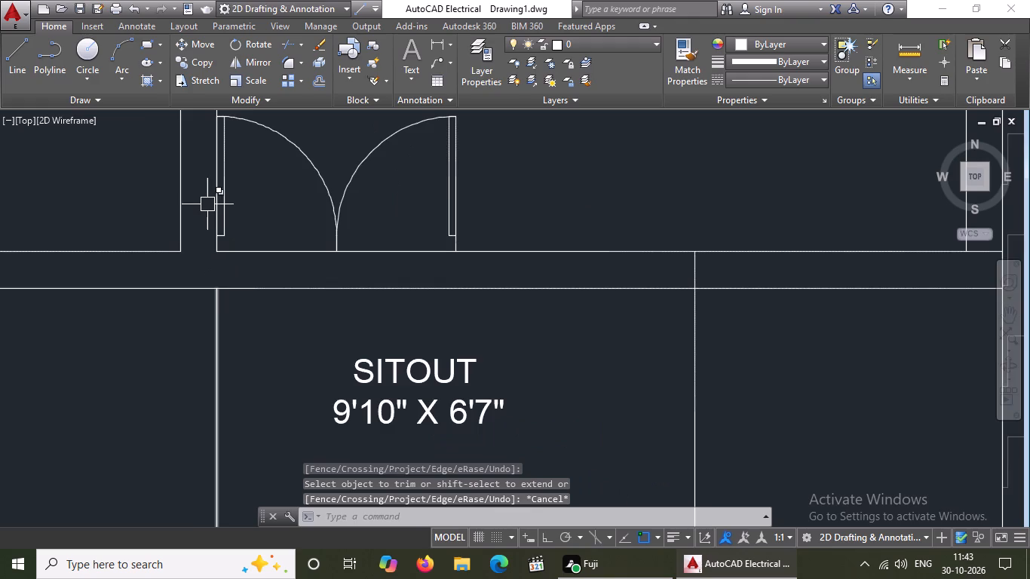
scroll(212, 227, down, 1)
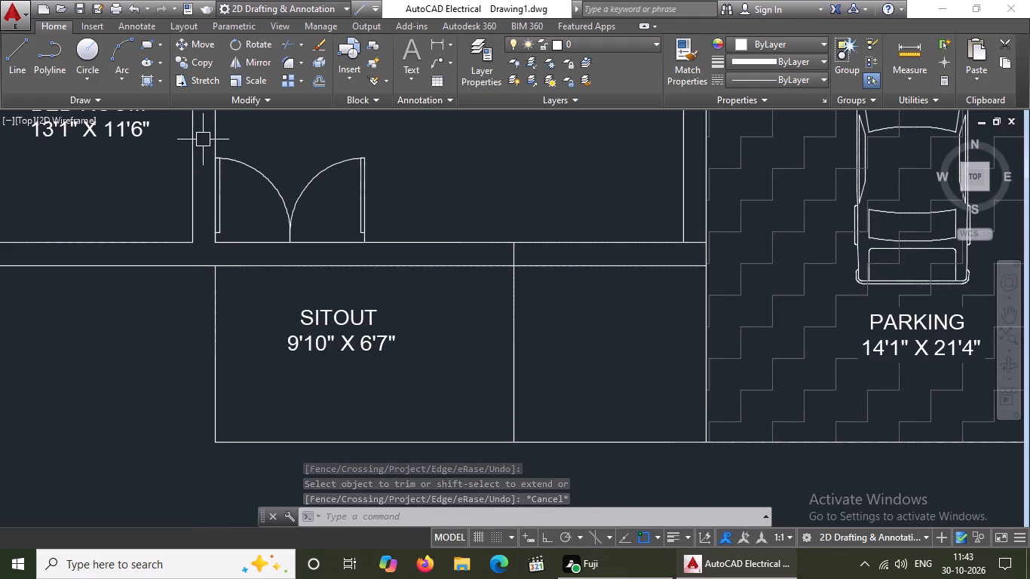
Move the double door down by the wall thickness so its jamb sits on the sitout's outer wall line.
drag(203, 139, 204, 146)
click(385, 258)
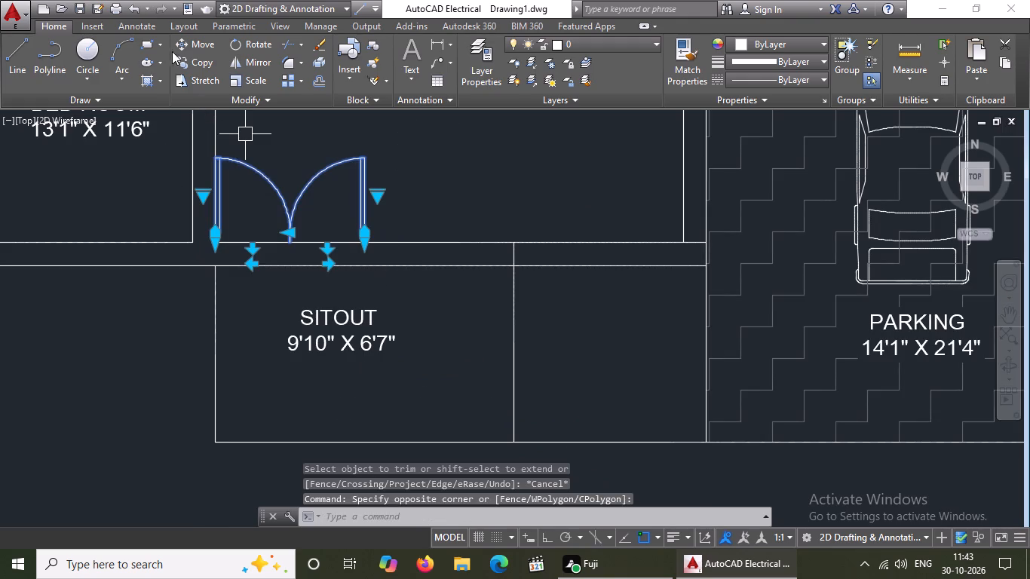
click(187, 44)
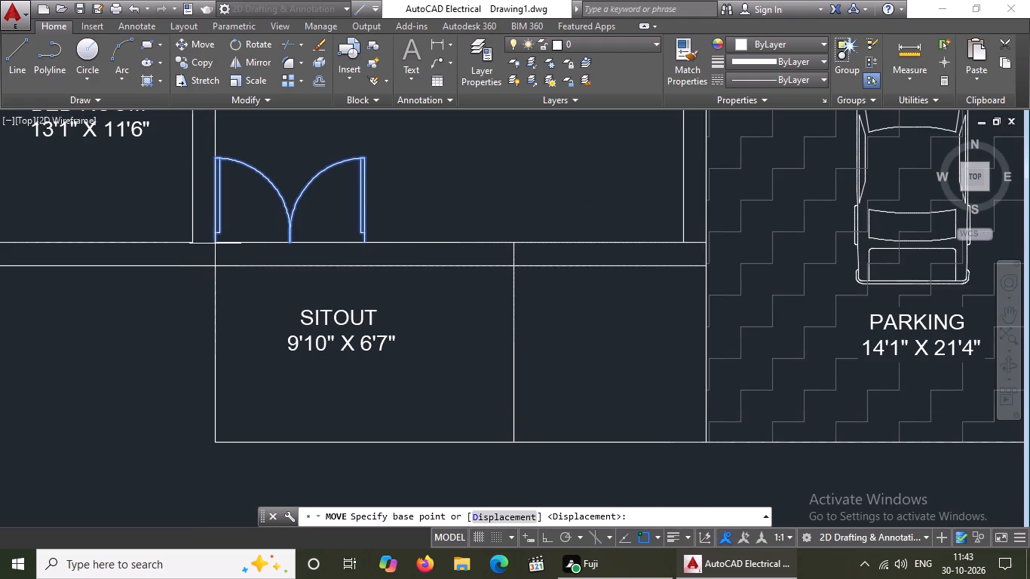
click(214, 243)
click(214, 267)
scroll(263, 267, down, 3)
key(Escape)
Trim both living-room wall lines across the double-door leaf nearest the bedroom, including the short piece inside the door frame.
key(t)
key(r)
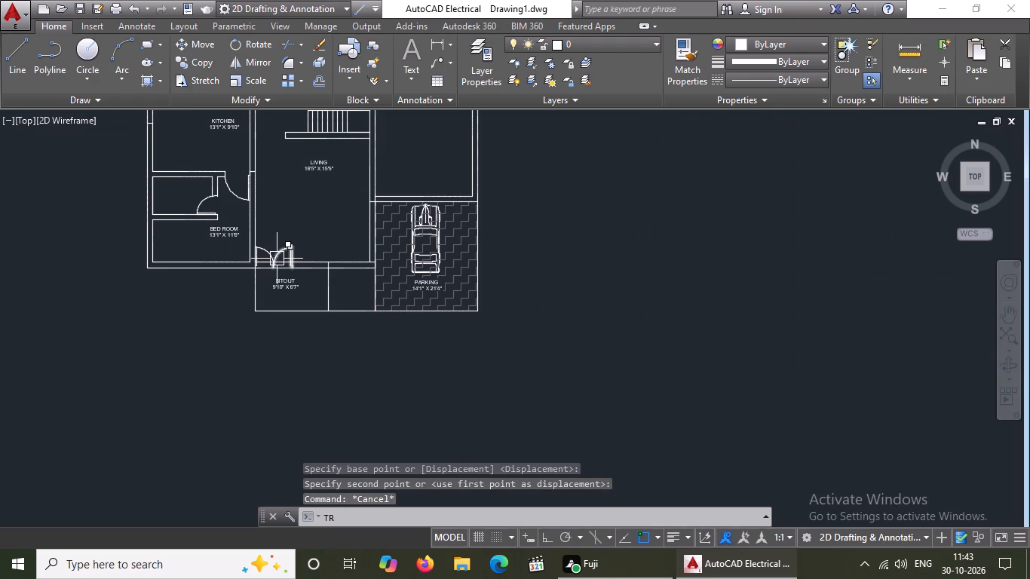
key(space)
key(space)
scroll(230, 244, up, 2)
scroll(304, 289, up, 5)
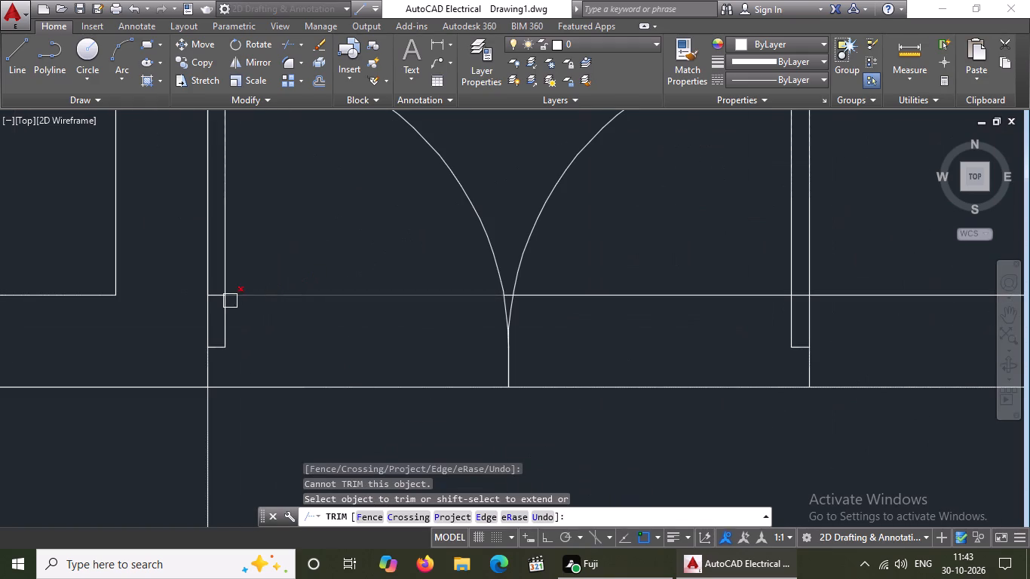
scroll(215, 293, up, 1)
drag(214, 294, 225, 299)
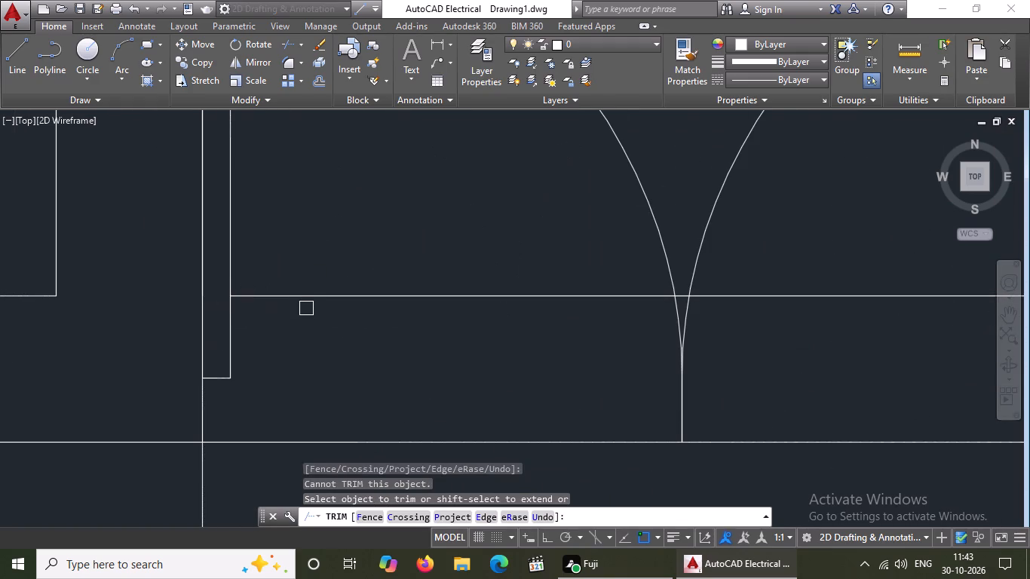
click(304, 299)
click(358, 441)
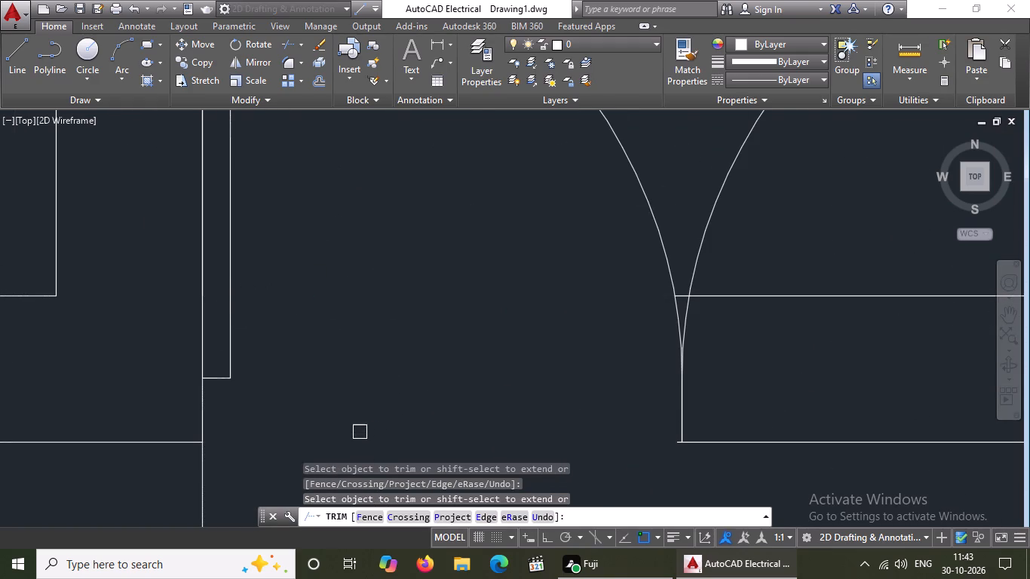
Trim the remaining wall-line pieces at the double door's meeting point and across its other leaf.
scroll(446, 296, down, 1)
scroll(637, 305, up, 2)
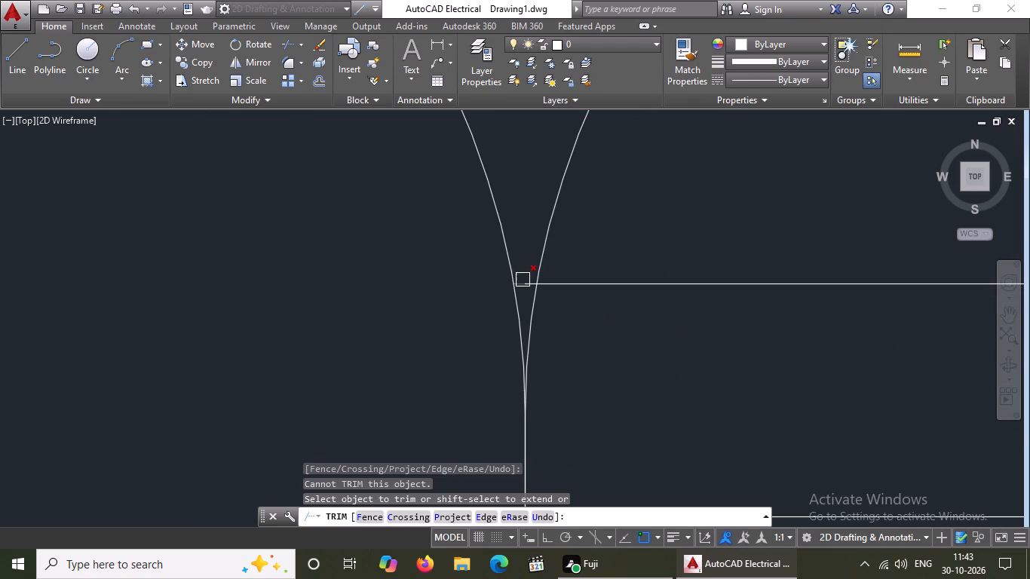
click(523, 280)
click(526, 281)
click(556, 283)
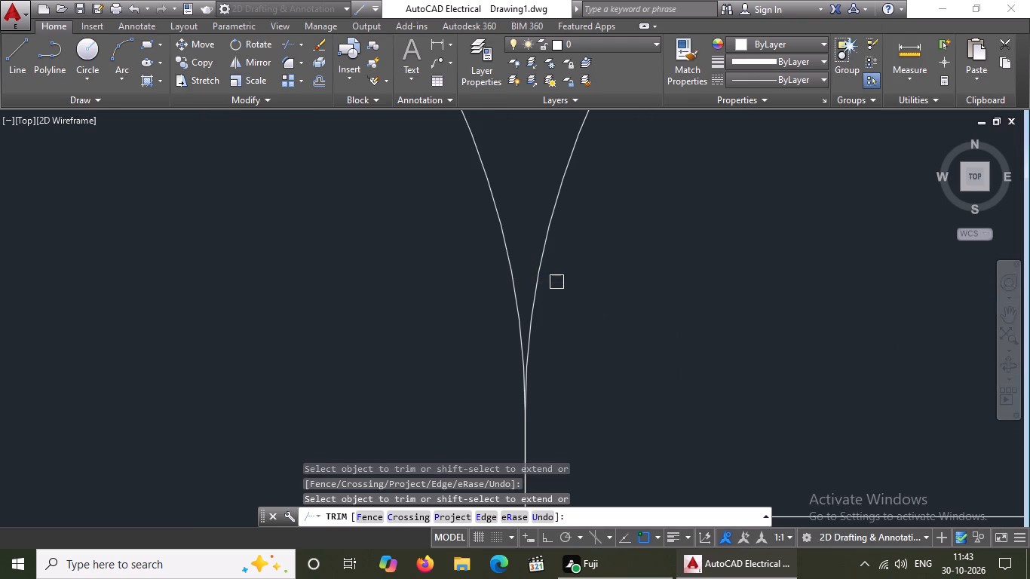
scroll(608, 211, down, 2)
scroll(575, 338, up, 3)
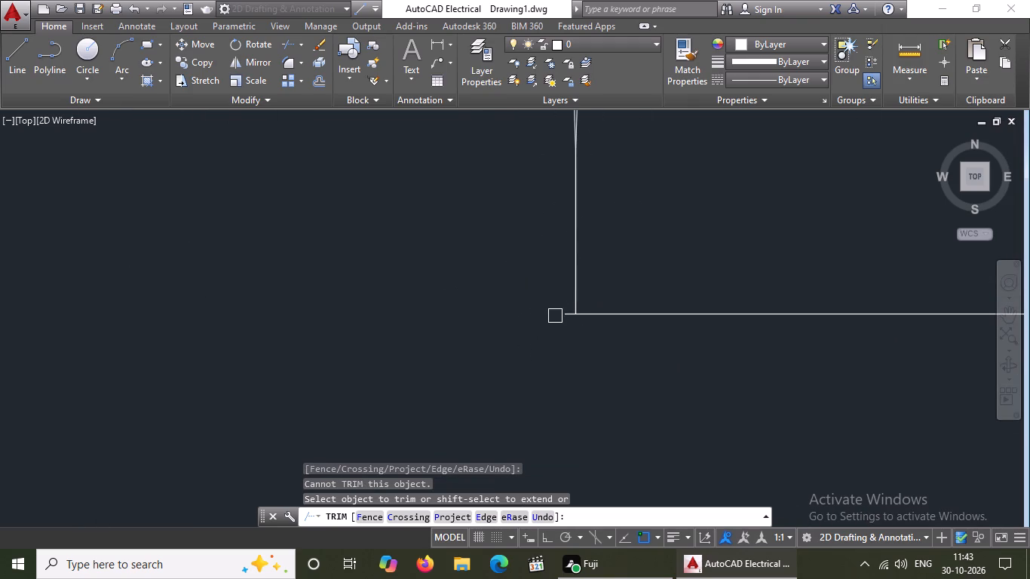
click(566, 315)
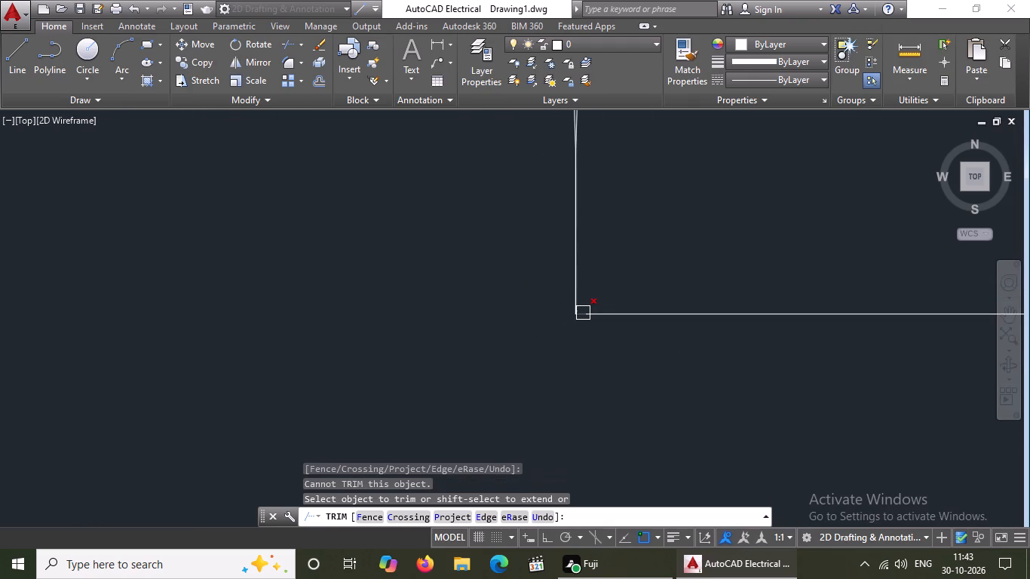
click(583, 313)
click(589, 311)
scroll(589, 306, down, 5)
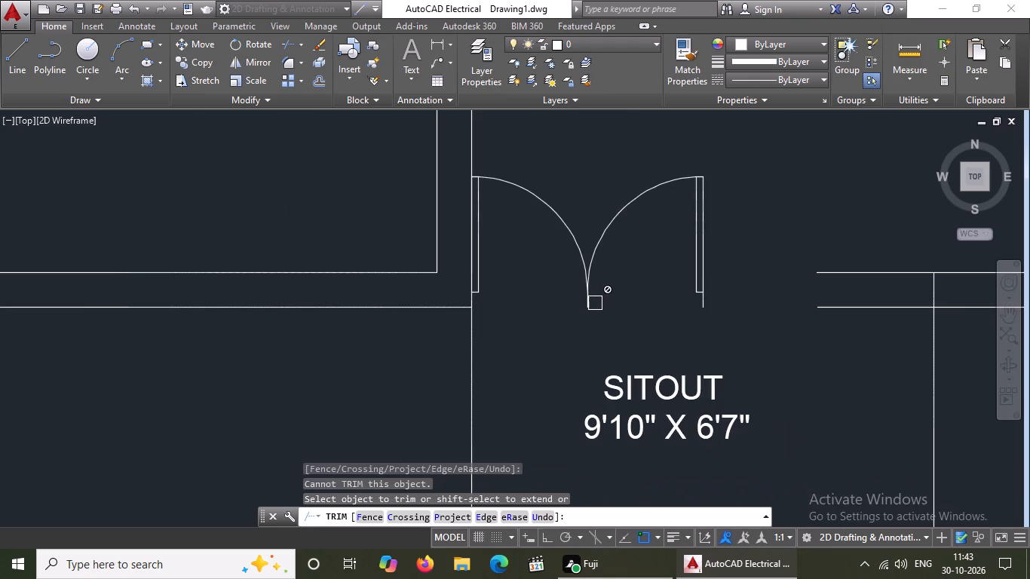
scroll(595, 303, down, 1)
key(Escape)
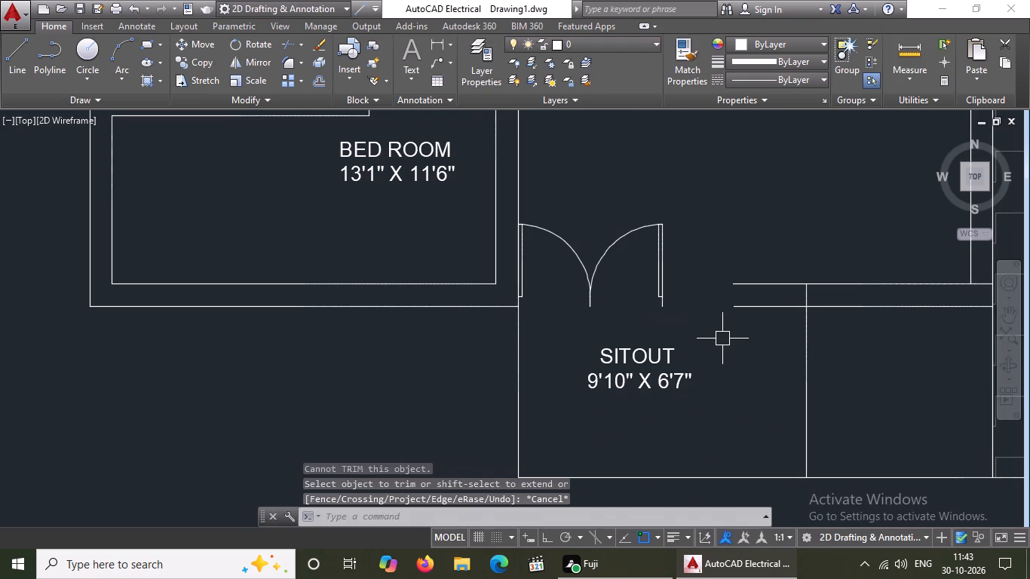
Extend the two wall lines between living room and sitout back to the double door's east jamb.
key(e)
key(x)
key(space)
key(space)
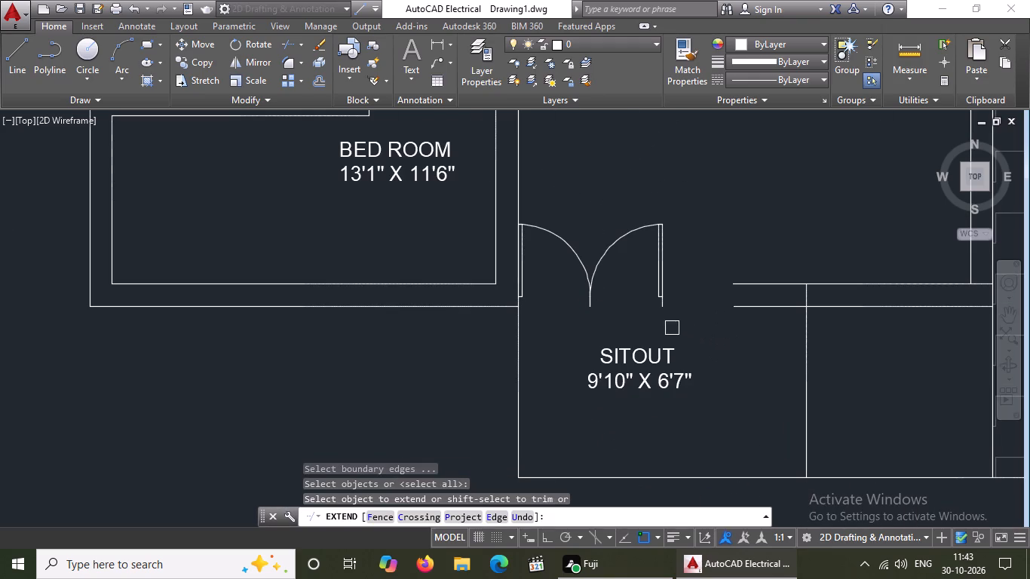
click(731, 311)
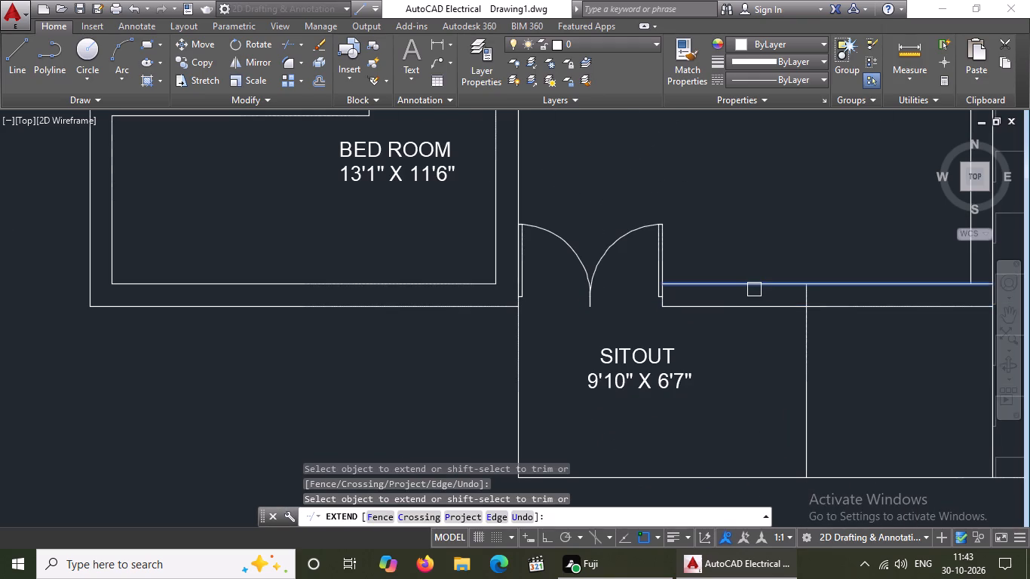
click(754, 288)
scroll(517, 351, down, 4)
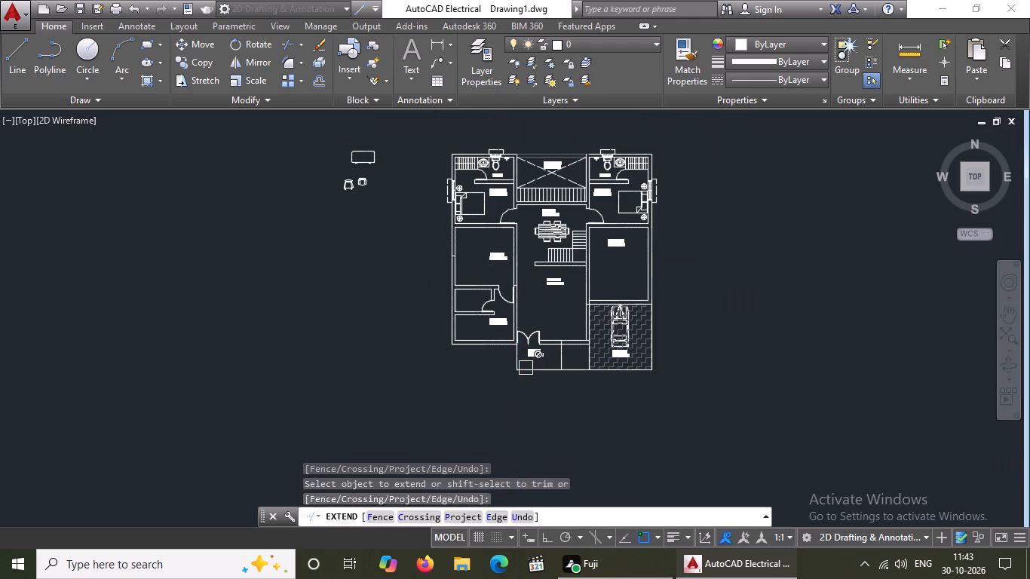
key(Escape)
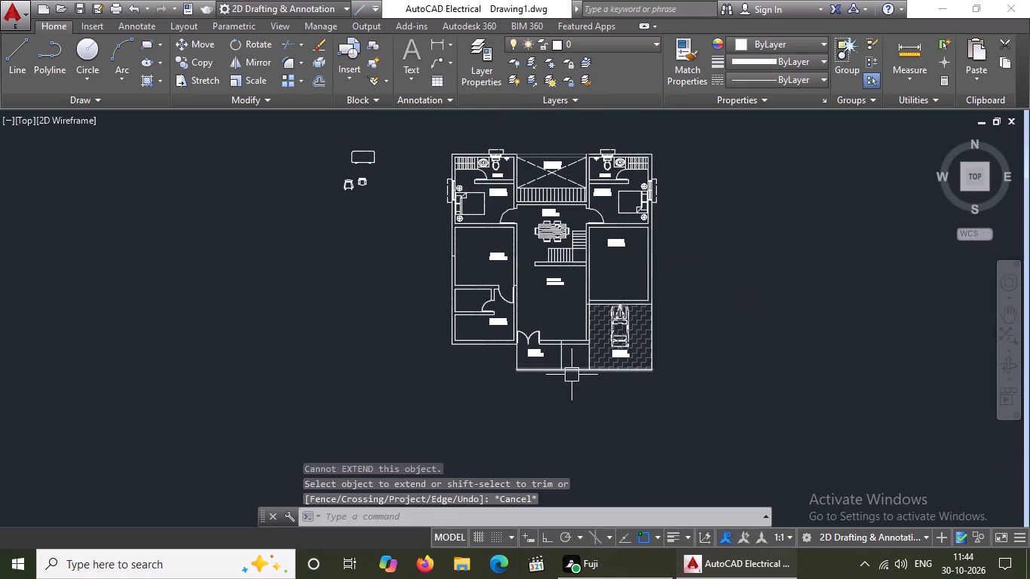
Delete the vertical line dividing the sitout from the space beside the parking.
scroll(572, 374, up, 2)
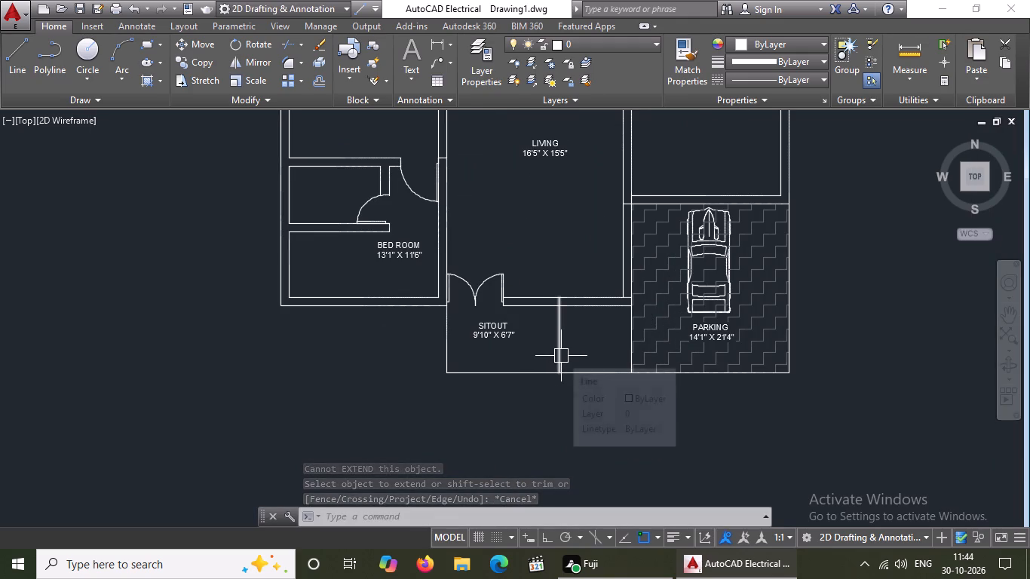
click(561, 356)
key(Delete)
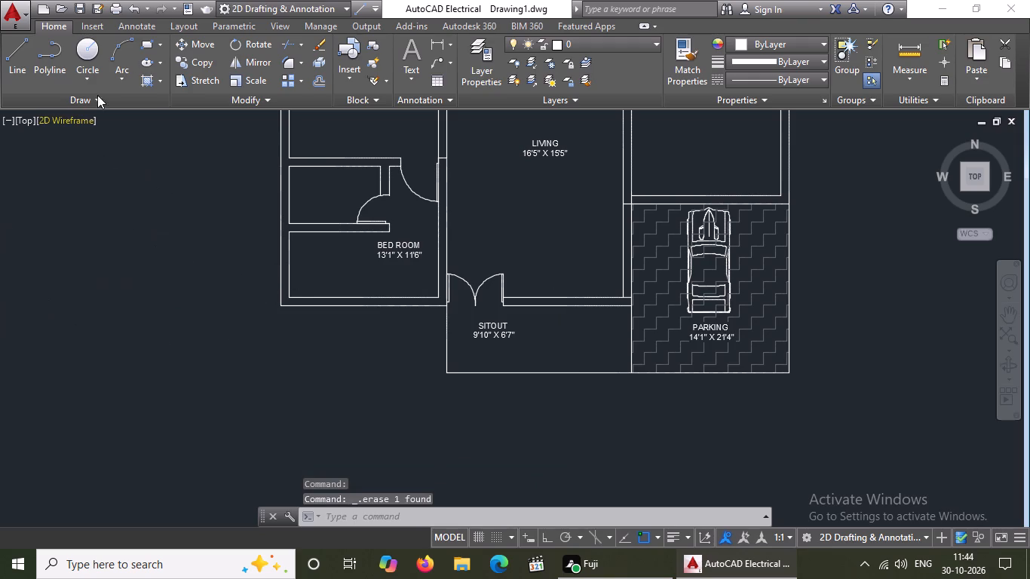
Draw two narrow upright rectangles east of the SITOUT label, the second set lower and further towards the parking.
click(150, 44)
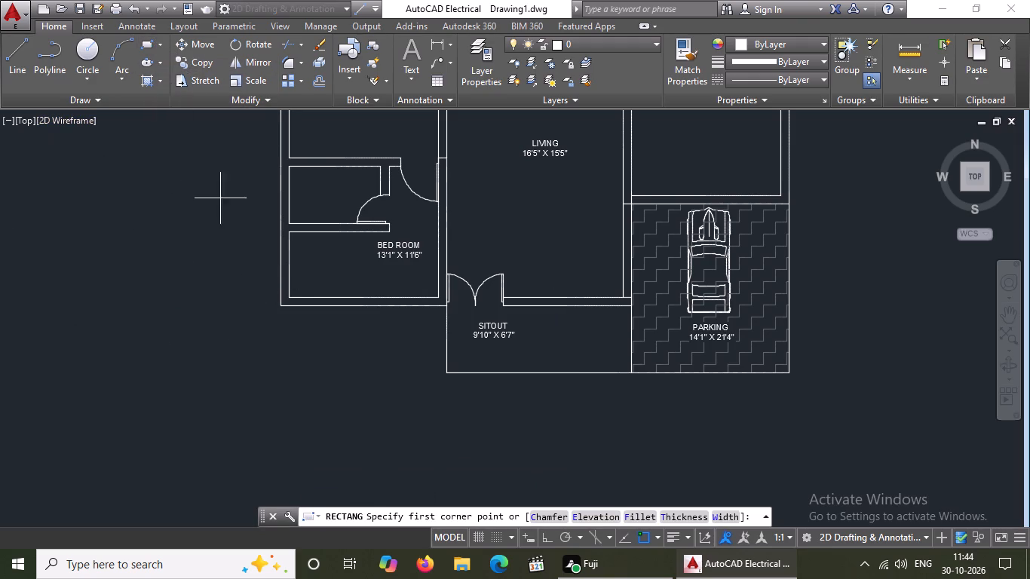
scroll(528, 363, up, 2)
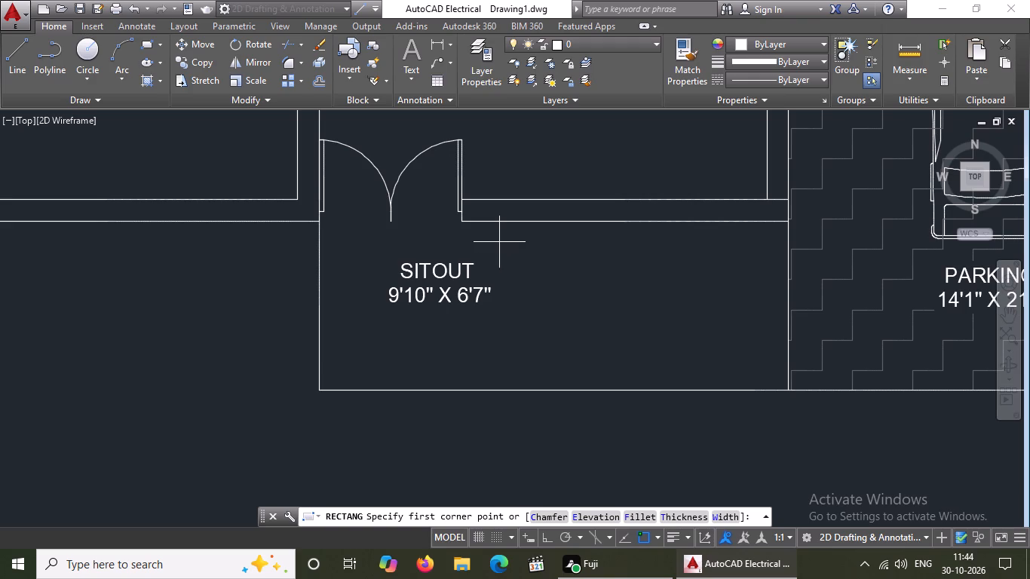
click(498, 242)
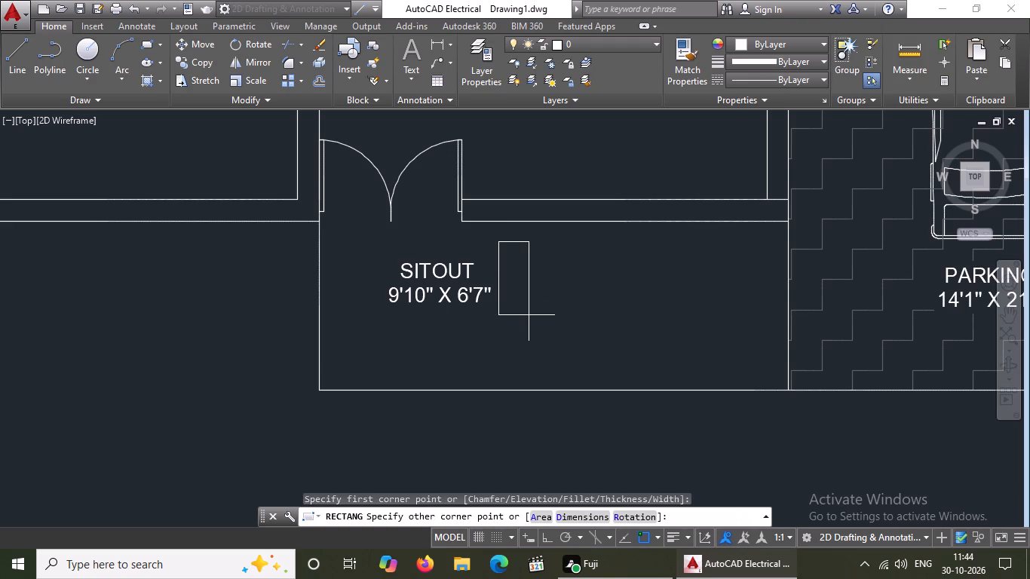
click(529, 317)
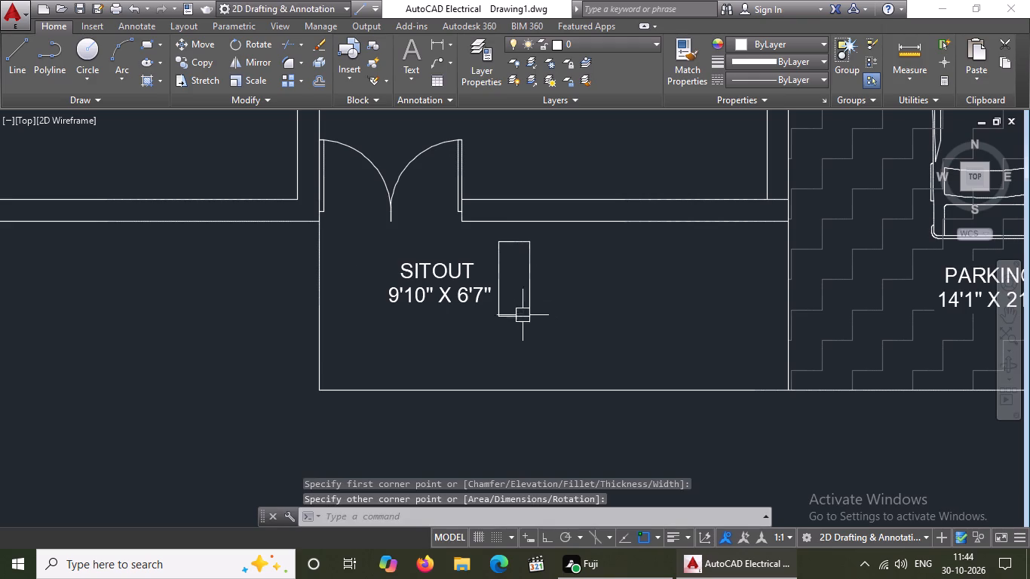
drag(146, 41, 152, 54)
click(147, 44)
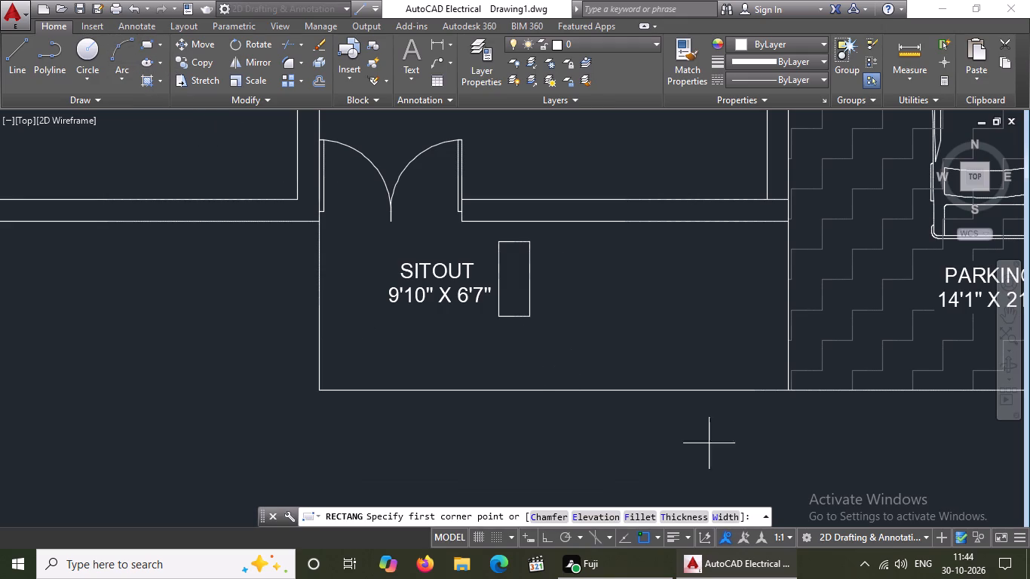
click(556, 280)
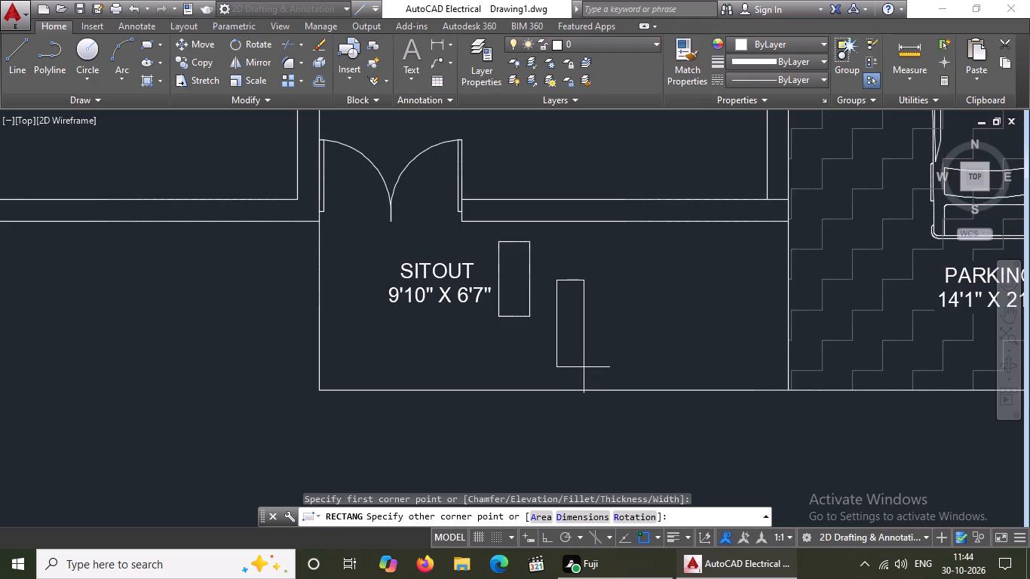
click(585, 369)
key(Escape)
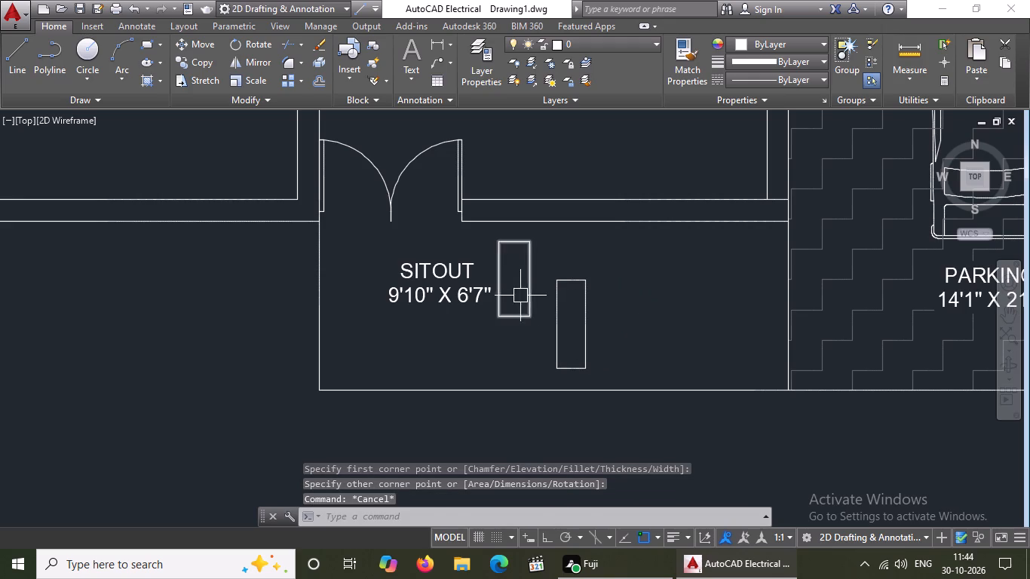
Copy the upper rectangle about 3'-10" horizontally towards the parking, with Ortho on.
click(520, 296)
key(Escape)
click(498, 248)
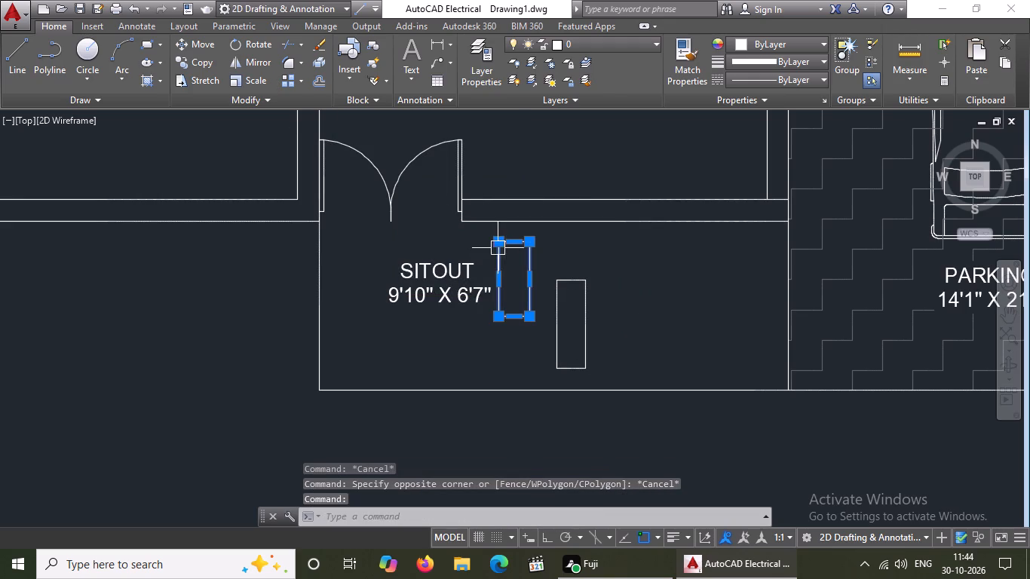
click(204, 65)
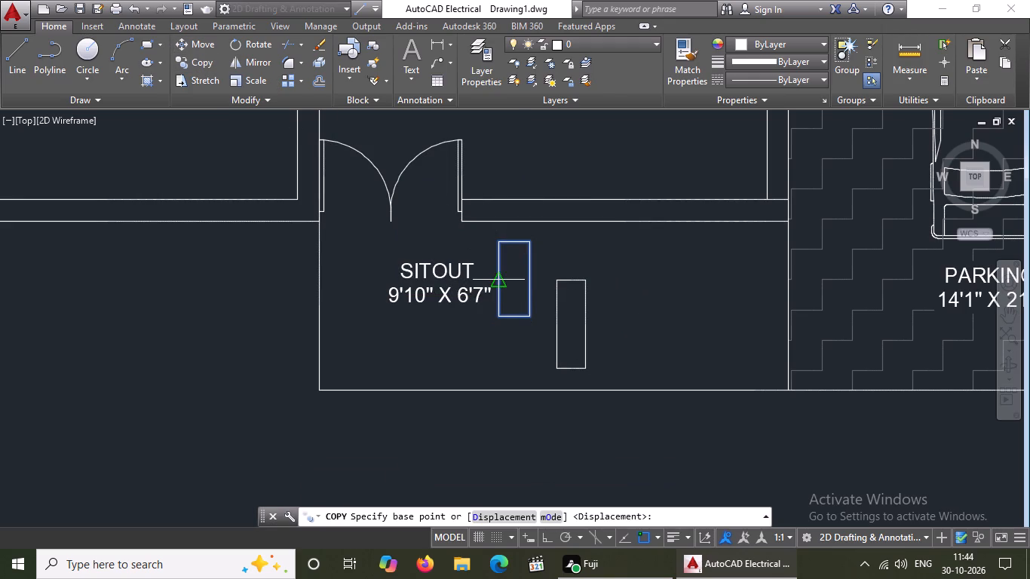
drag(531, 280, 543, 282)
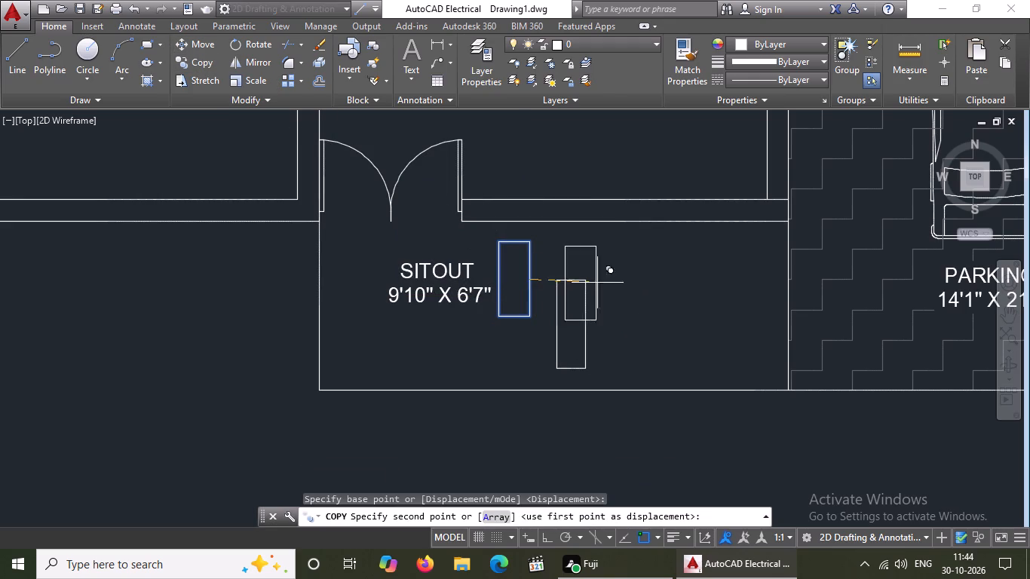
click(551, 535)
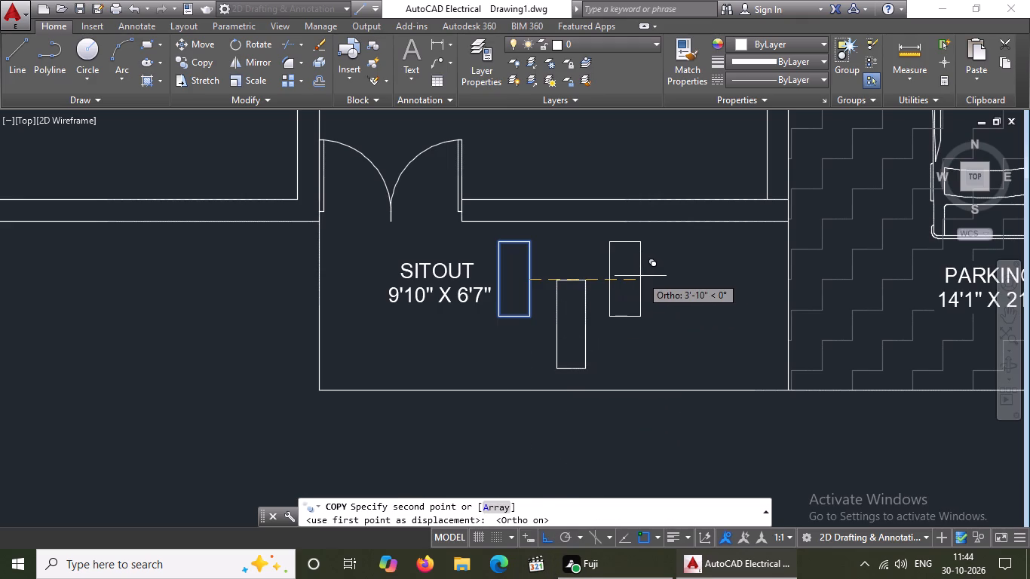
click(640, 276)
key(Escape)
Copy the lower rectangle about 3'-8 1/2" horizontally towards the parking.
click(582, 336)
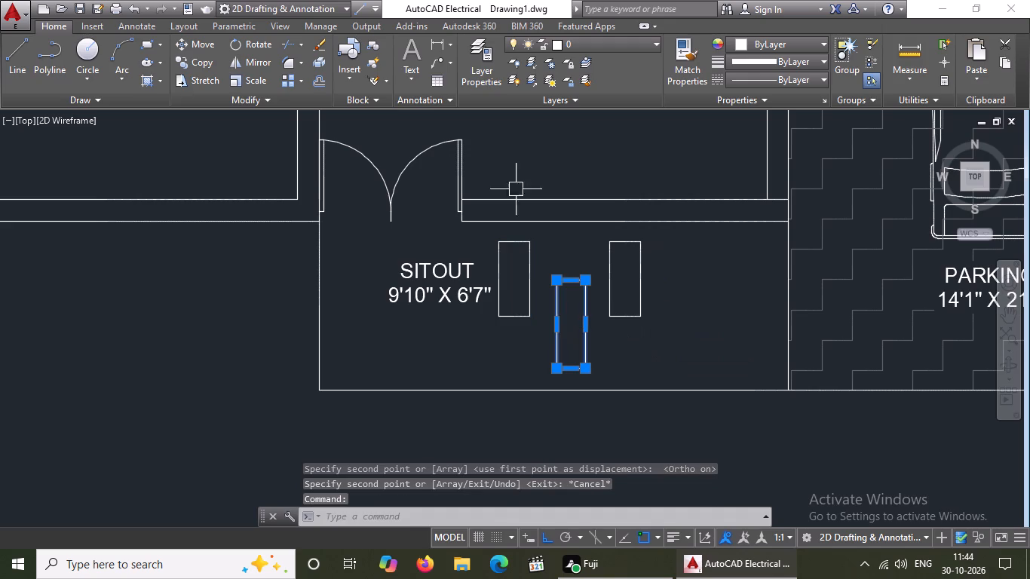
click(209, 60)
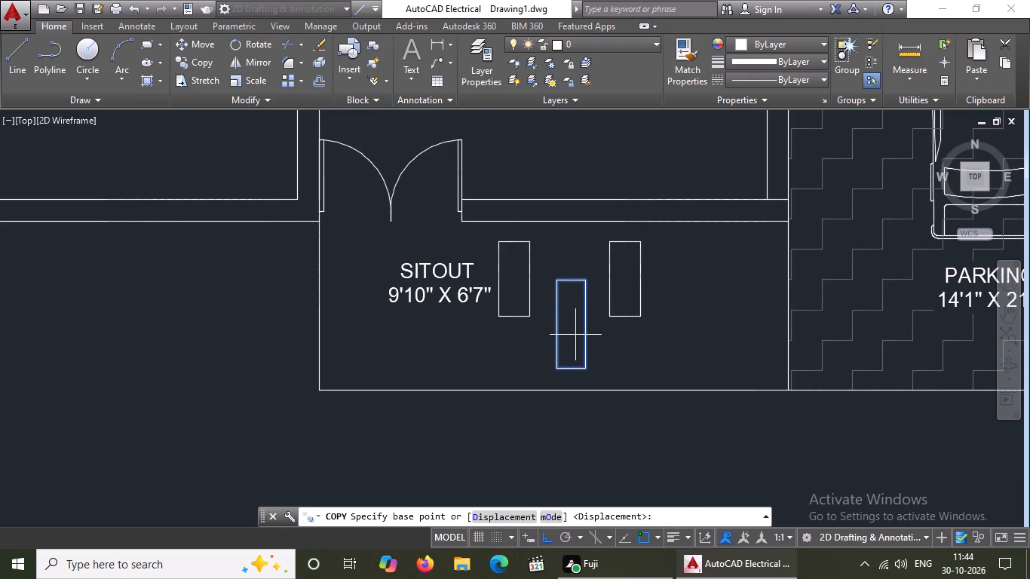
click(569, 333)
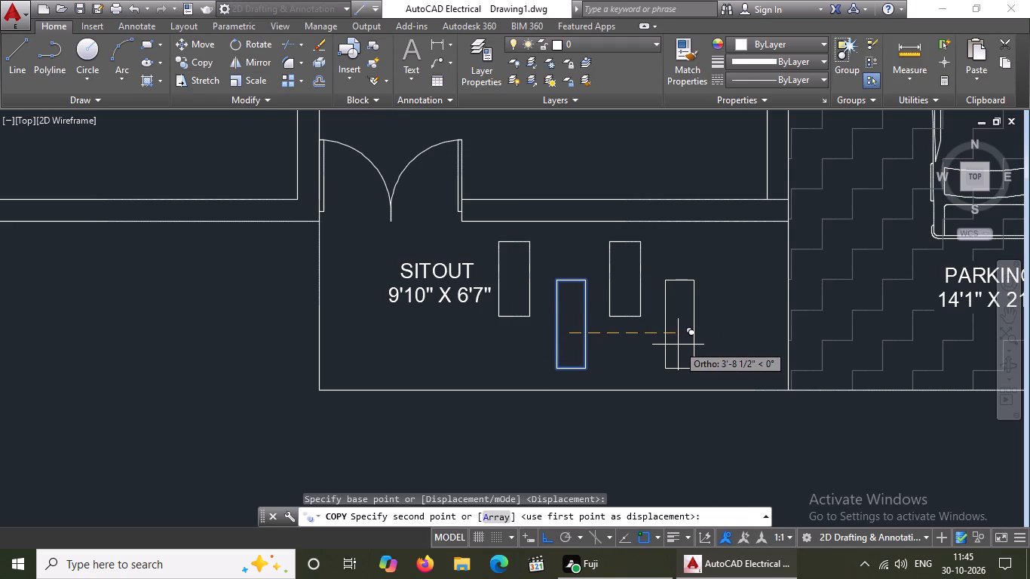
click(678, 345)
key(Escape)
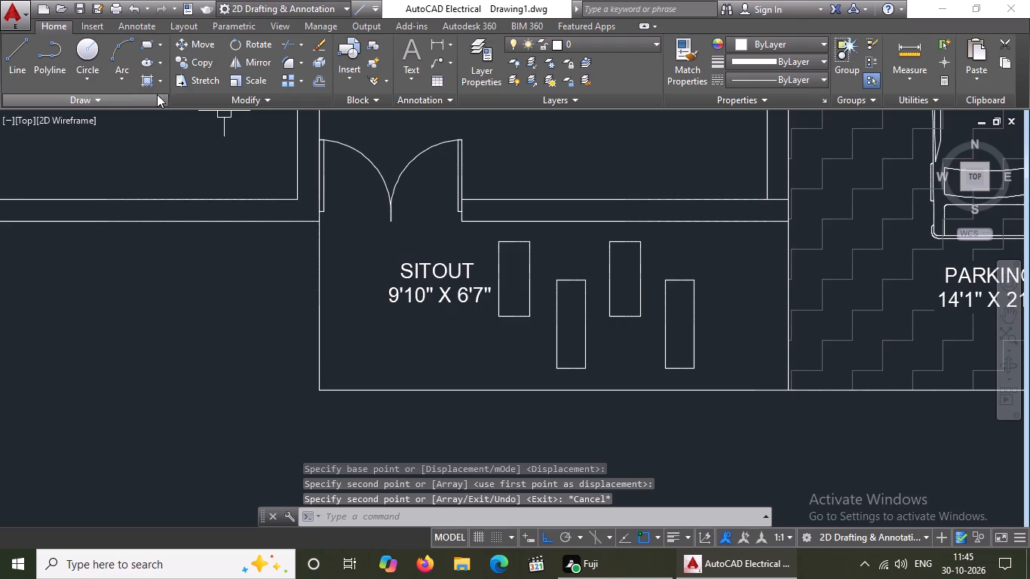
Copy the second upper rectangle in the sitout about 3'-9" horizontally towards the parking.
click(636, 284)
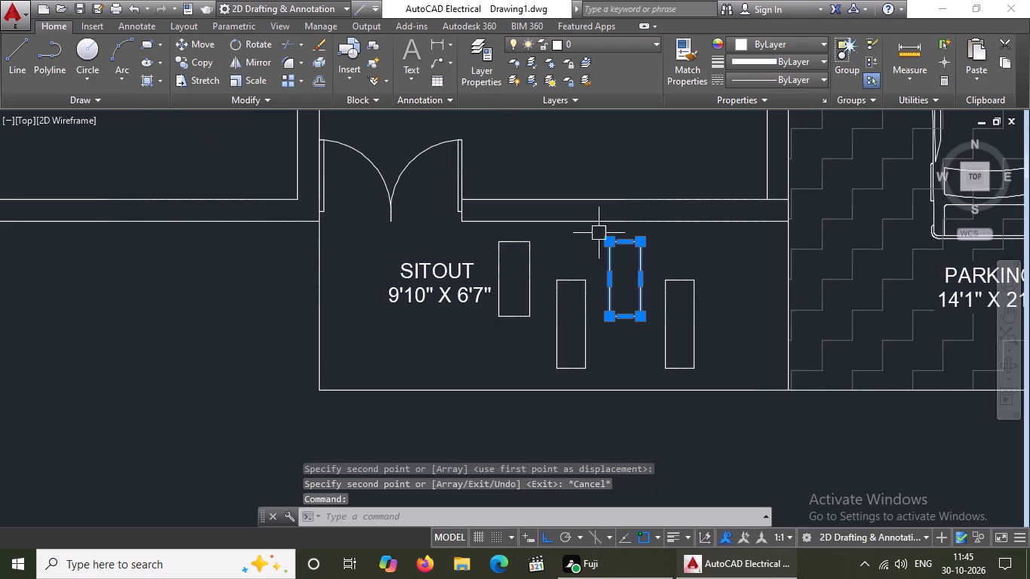
click(199, 63)
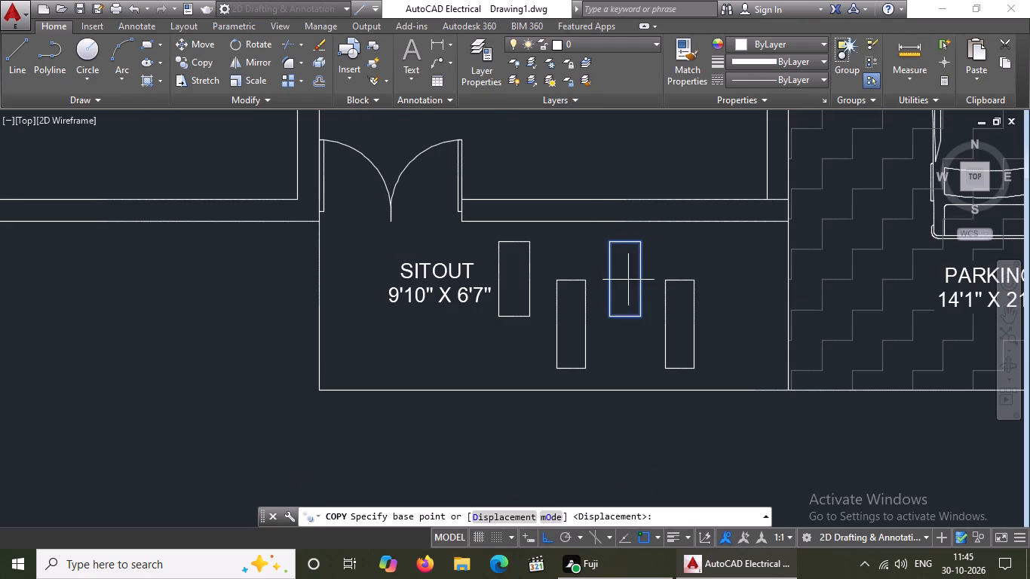
click(621, 280)
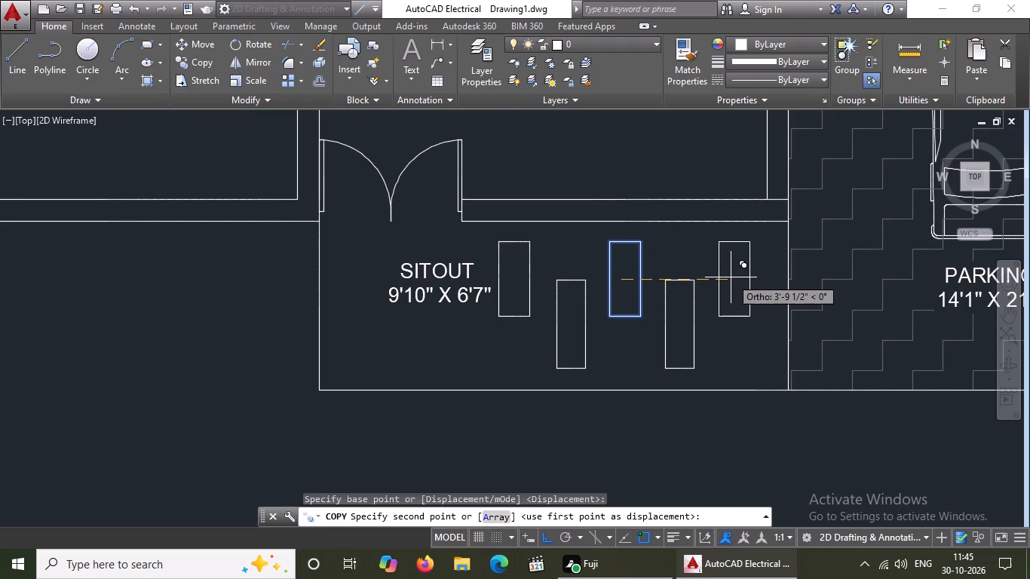
click(729, 278)
key(Escape)
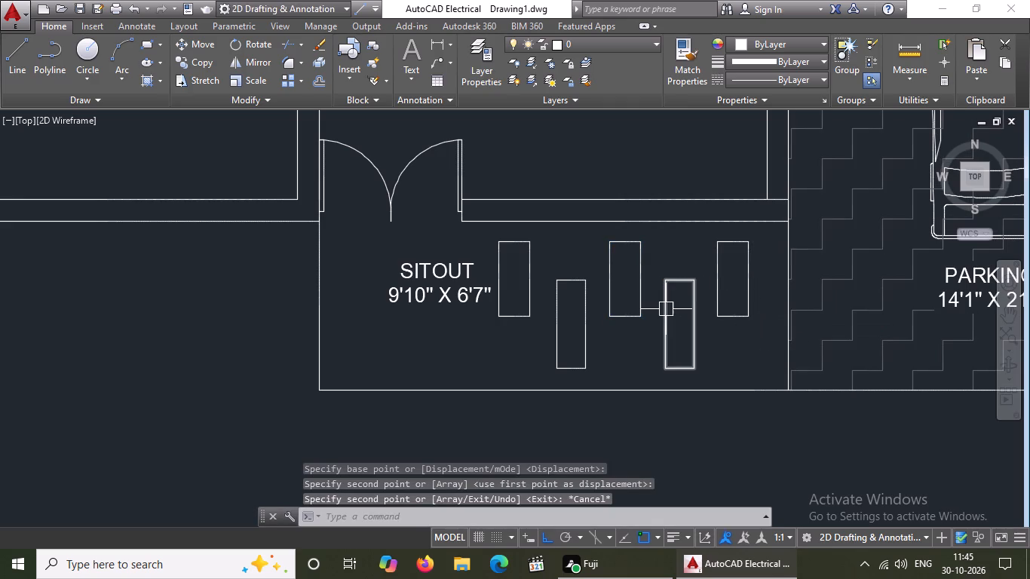
Copy the second lower rectangle about 2'-11" horizontally, placing the copy just inside the parking-side edge of the sitout.
click(666, 309)
click(194, 66)
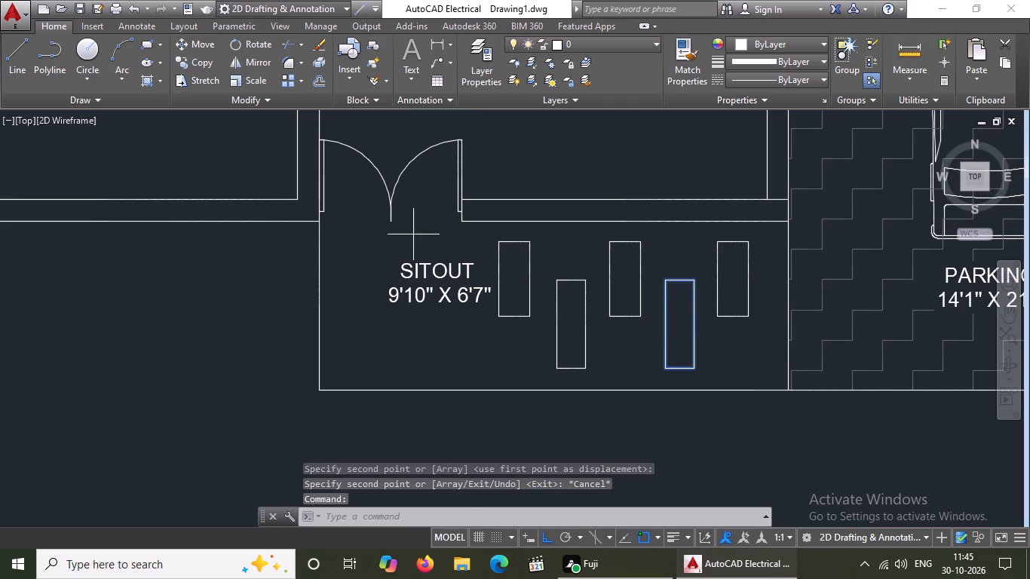
drag(687, 344, 700, 342)
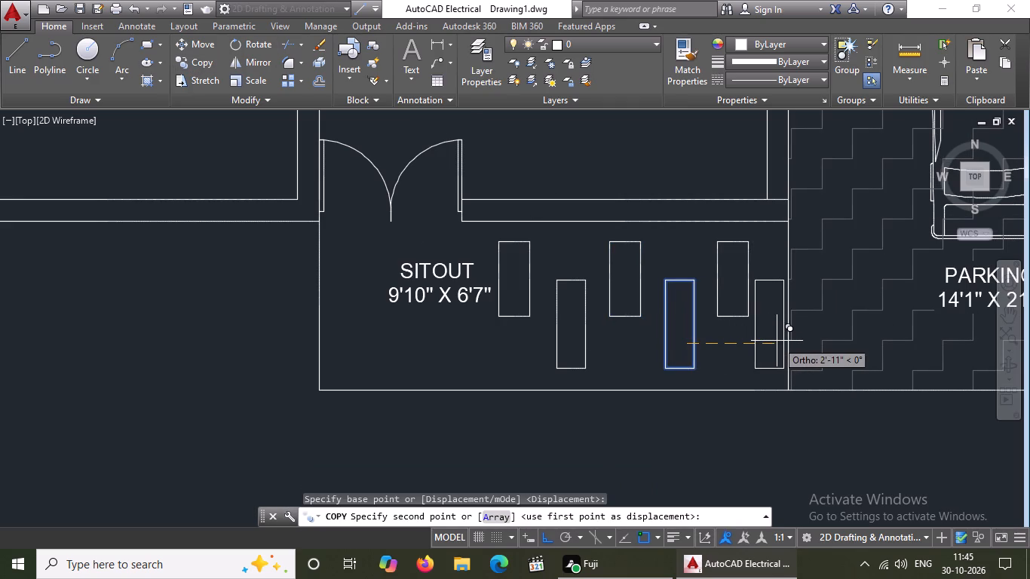
click(777, 341)
key(Escape)
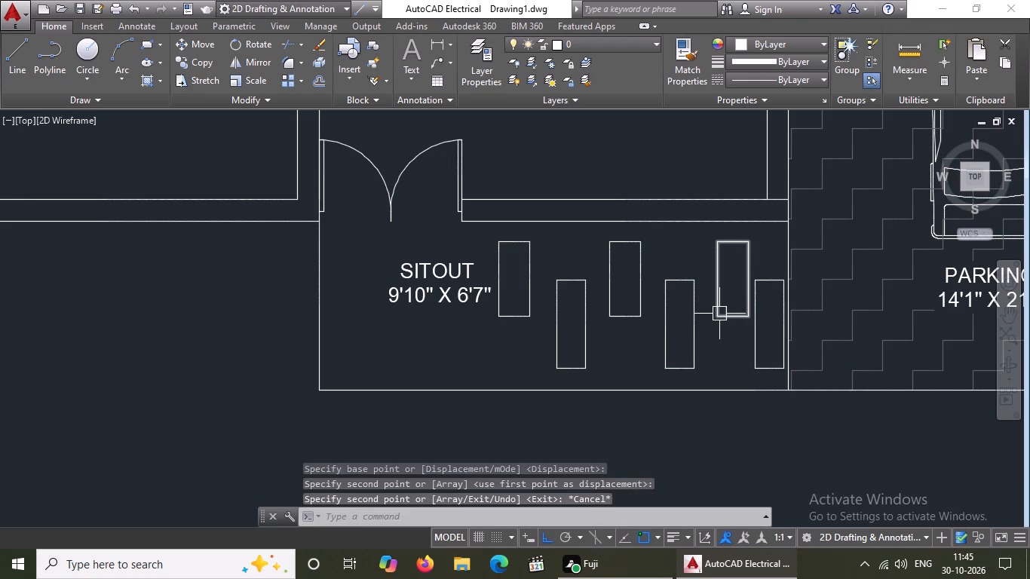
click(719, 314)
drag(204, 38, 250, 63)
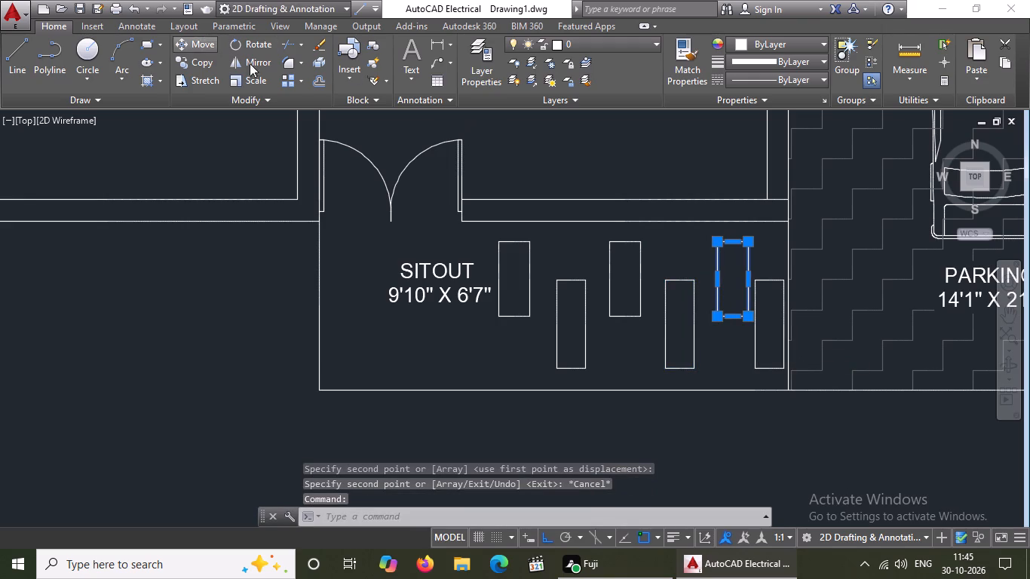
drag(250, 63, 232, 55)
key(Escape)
Move the upper rectangle nearest the parking horizontally to adjust its spacing between the neighbouring rectangles.
click(721, 292)
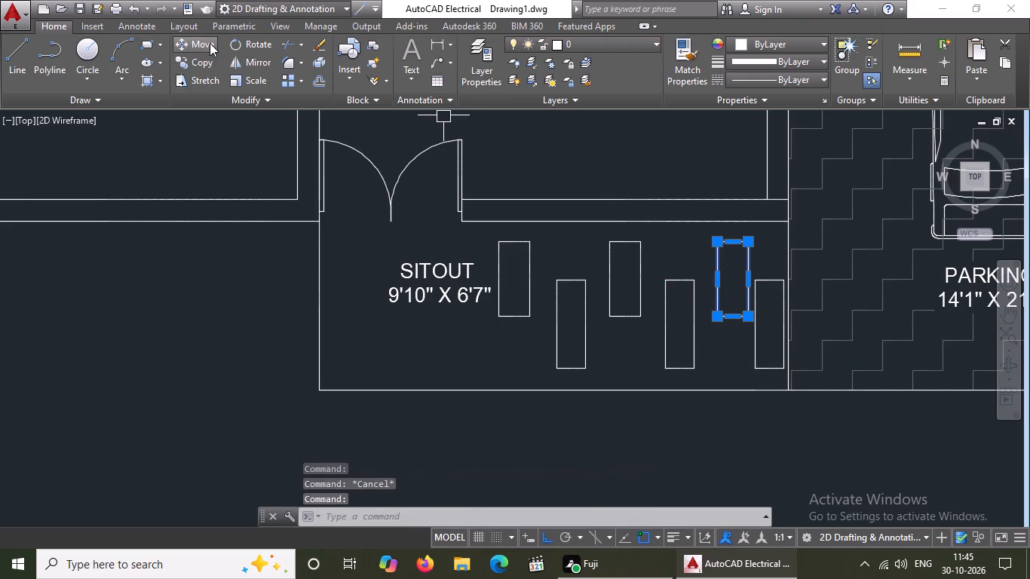
click(210, 43)
click(732, 287)
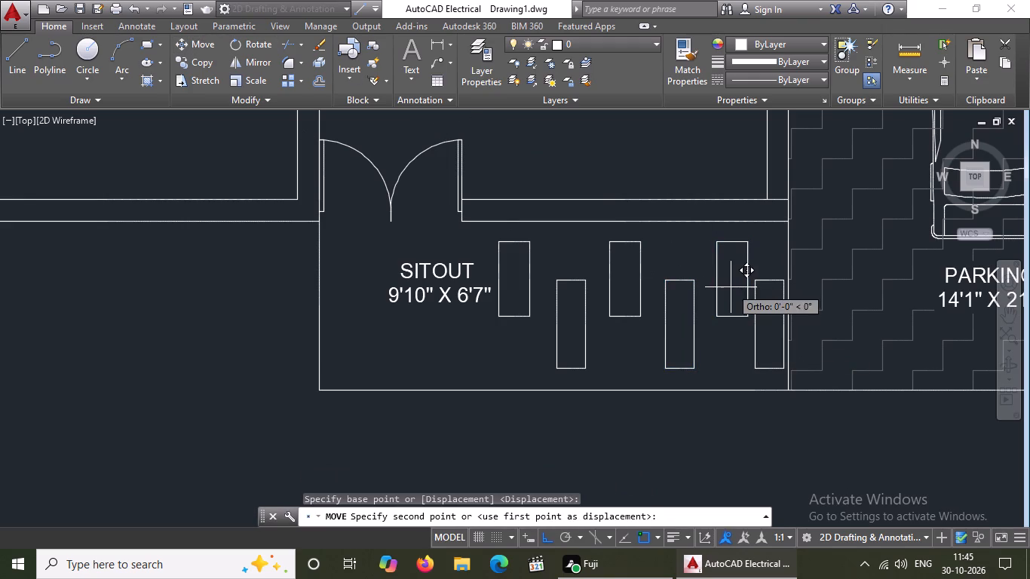
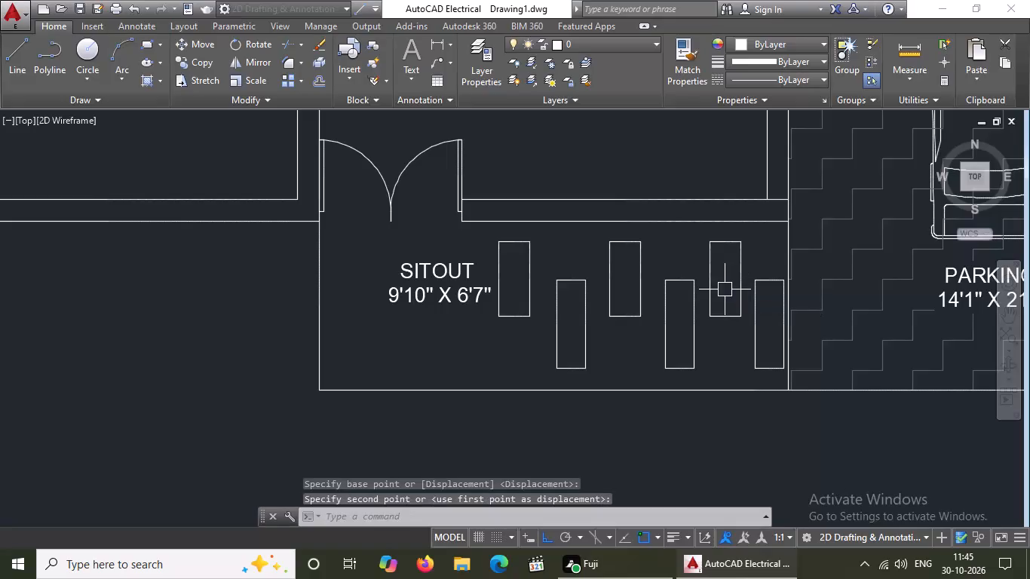
Move the middle upper rectangle in the sitout about 0'-4" horizontally towards the parking.
click(669, 315)
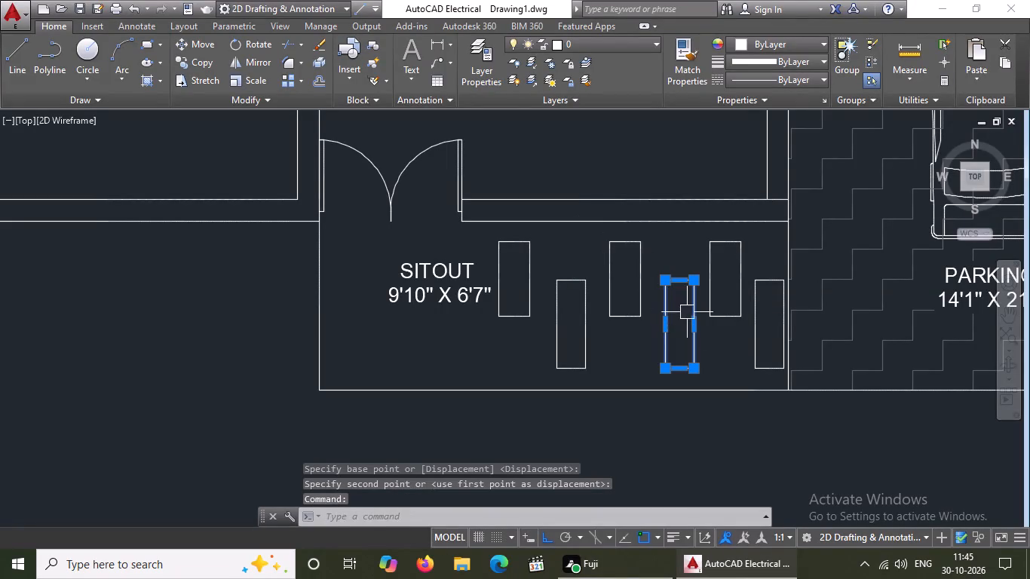
key(Escape)
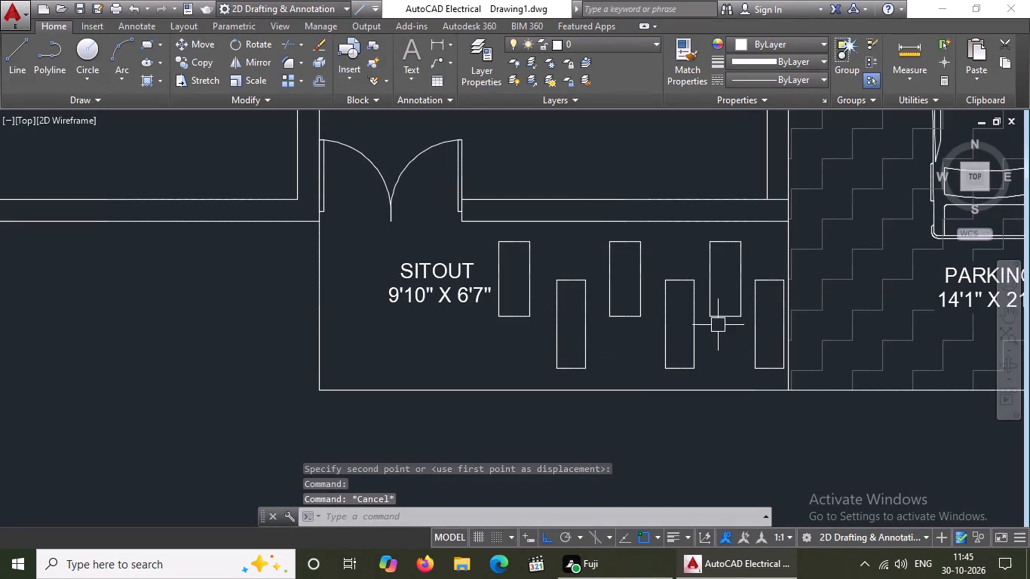
scroll(744, 328, up, 3)
scroll(666, 327, down, 1)
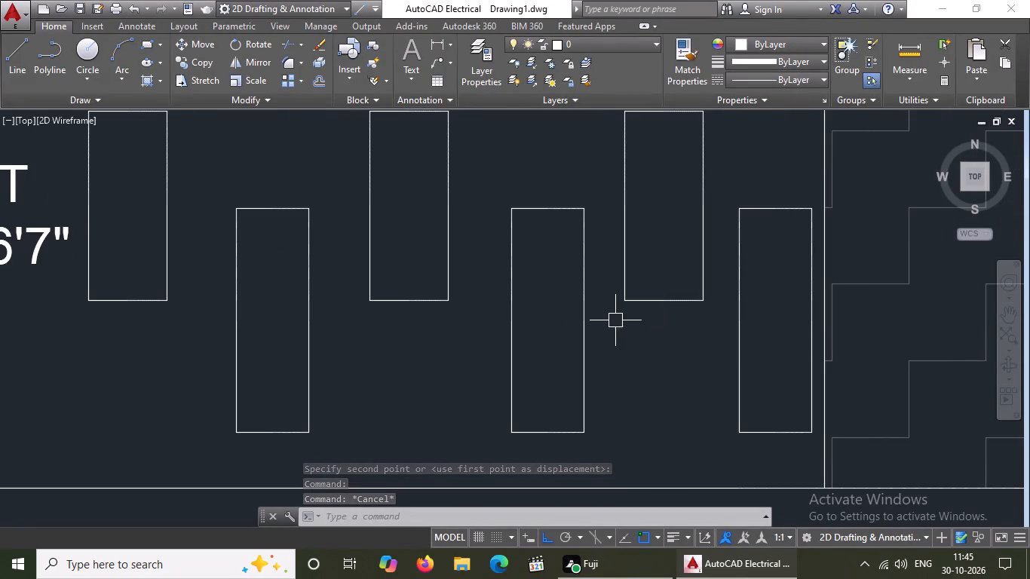
scroll(450, 265, down, 2)
click(451, 264)
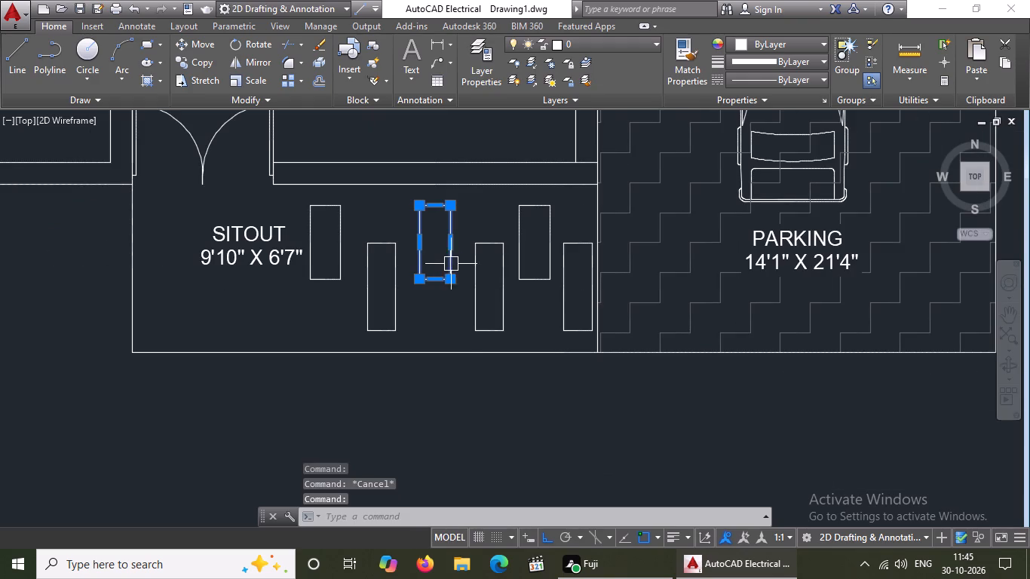
click(197, 41)
click(432, 236)
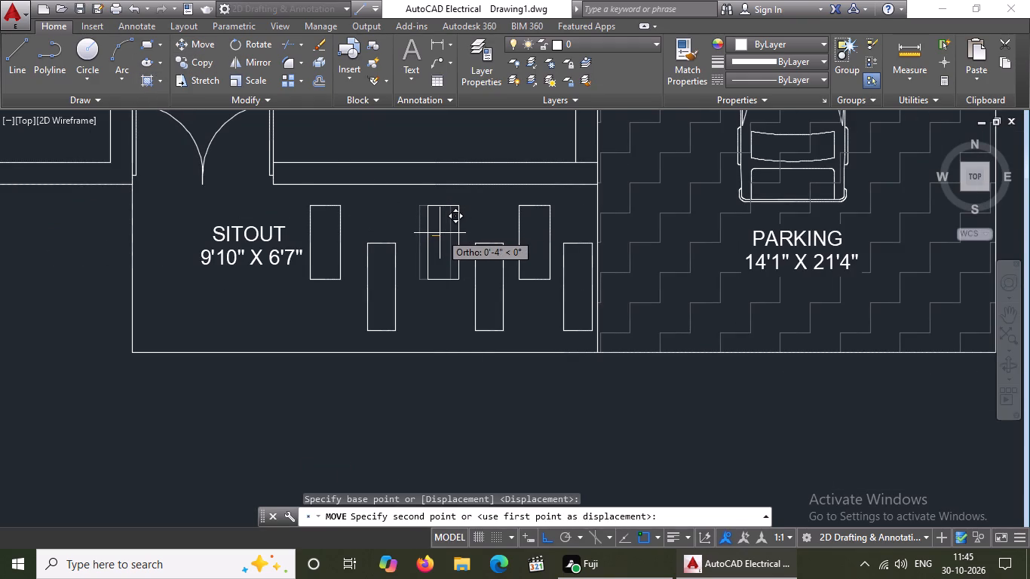
click(440, 233)
Move the lower rectangle nearest the SITOUT label about 0'-5 1/2" horizontally towards the parking.
click(372, 292)
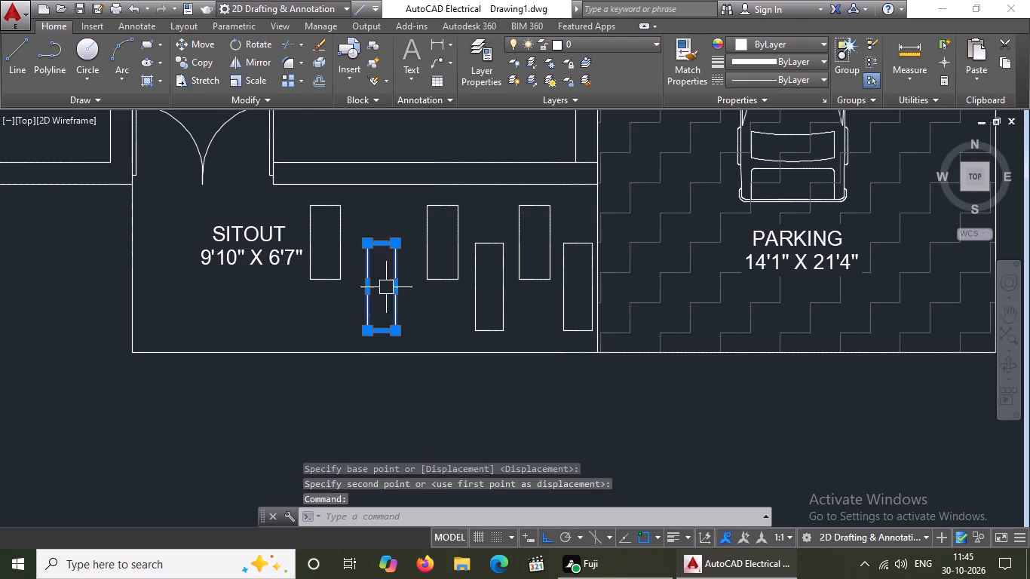
click(182, 44)
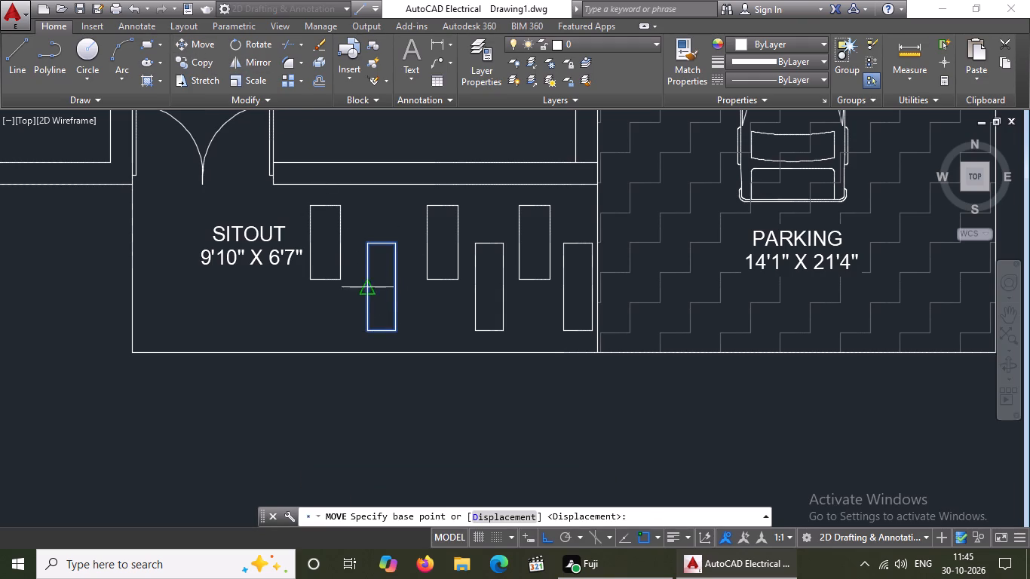
click(387, 286)
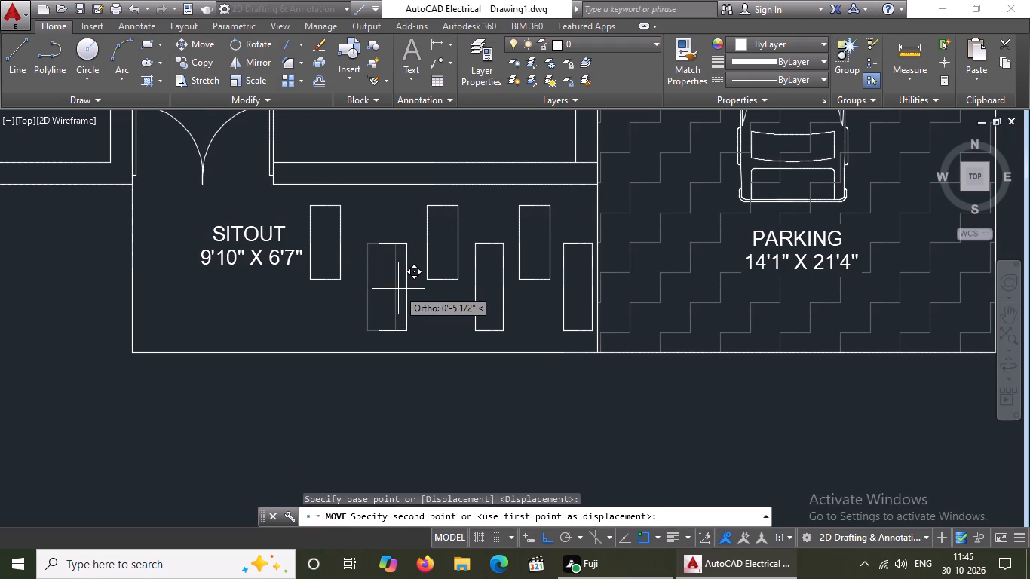
click(398, 289)
key(Escape)
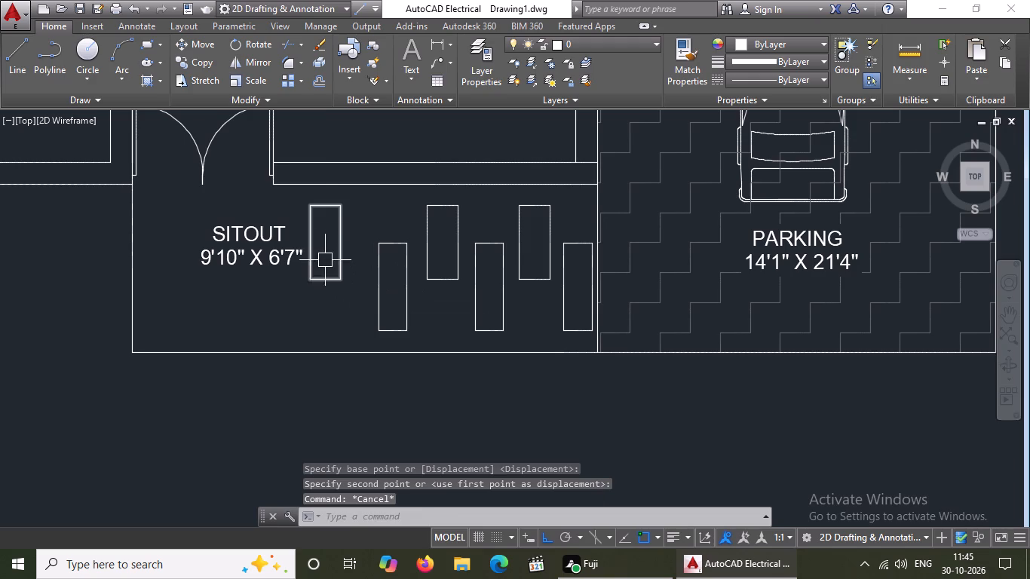
Copy the upper rectangle beside the SITOUT label about 0'-8 1/2" horizontally towards the parking.
click(326, 259)
click(327, 237)
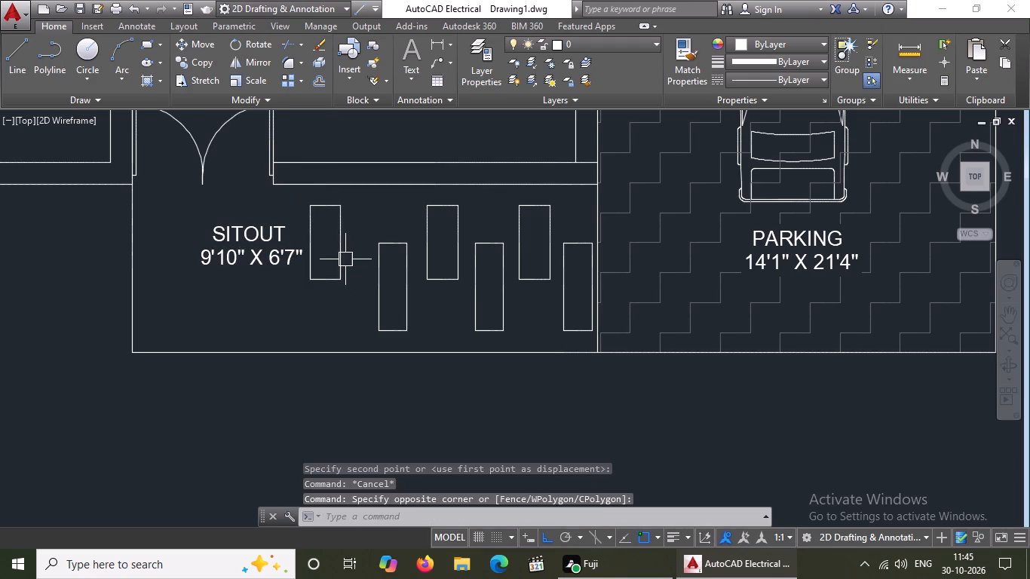
click(343, 256)
click(212, 63)
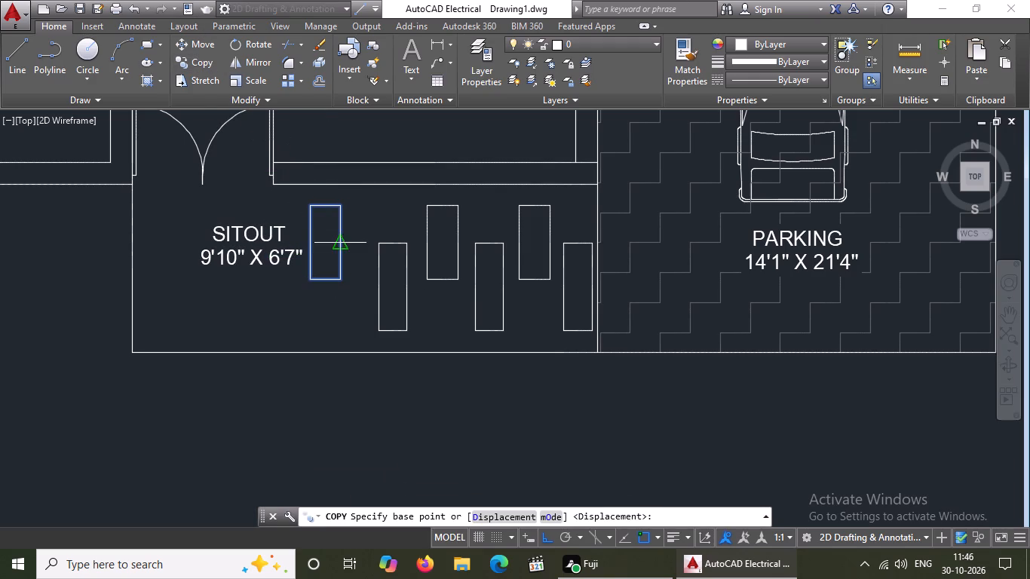
double_click(325, 249)
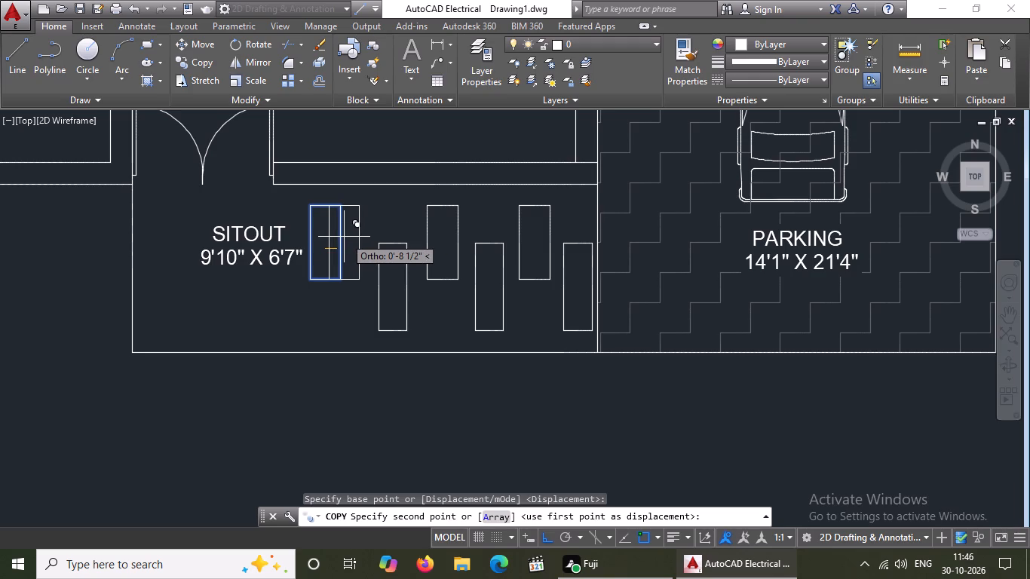
click(344, 237)
key(Escape)
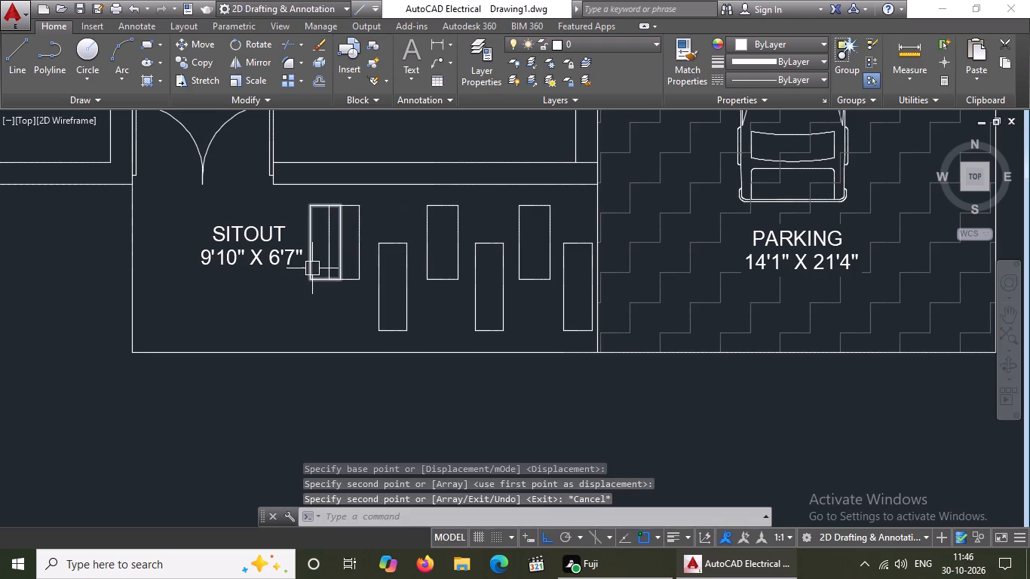
With Ortho off, move the original upper rectangle diagonally into the lower row, just below the end of the SITOUT label.
click(313, 267)
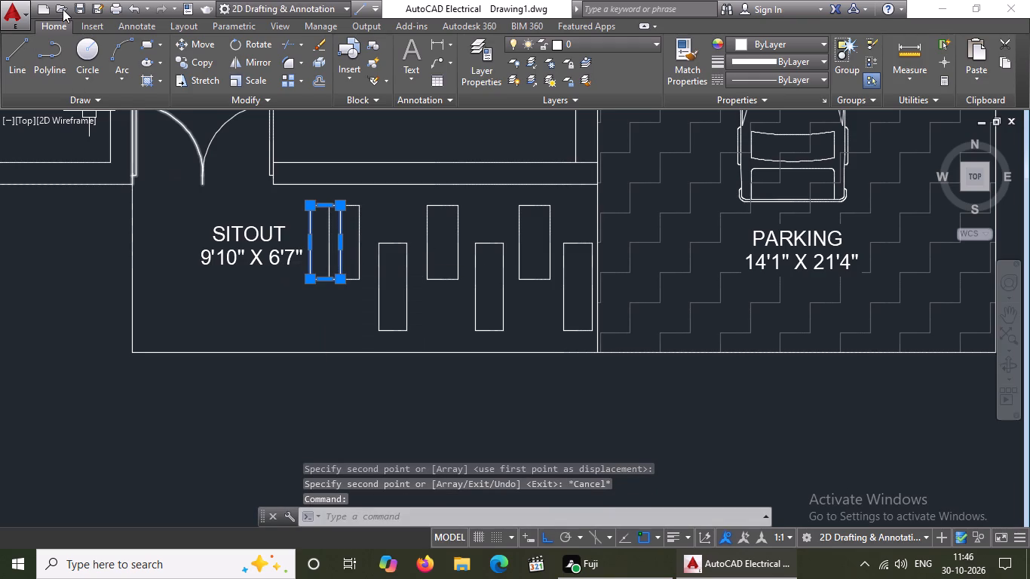
click(189, 46)
click(316, 256)
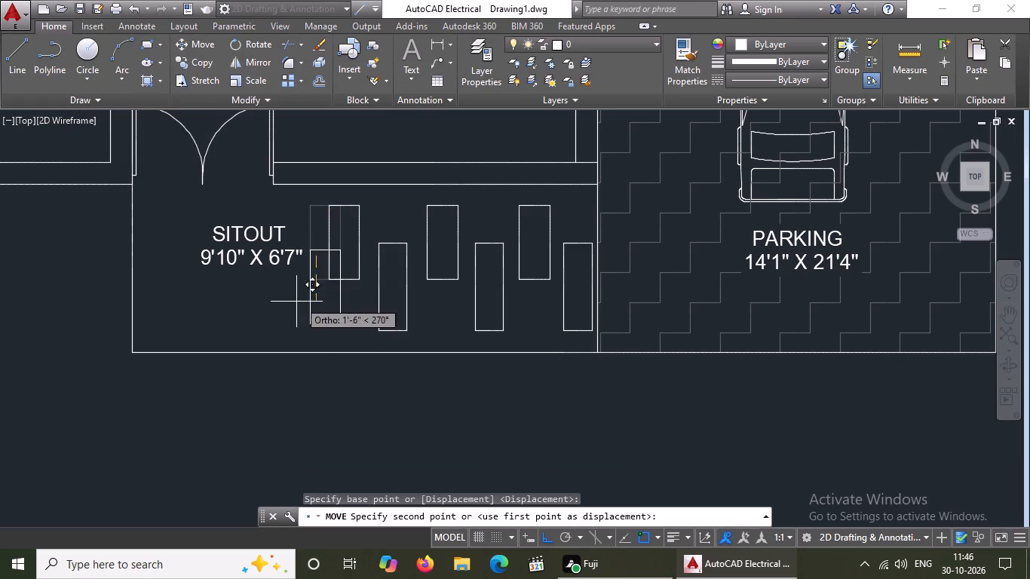
click(544, 533)
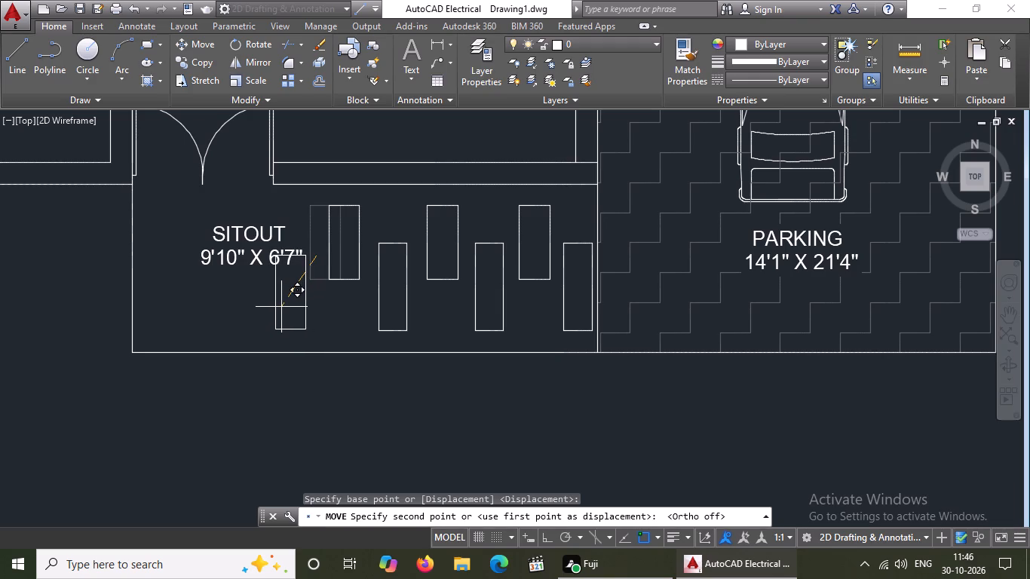
click(281, 307)
key(Escape)
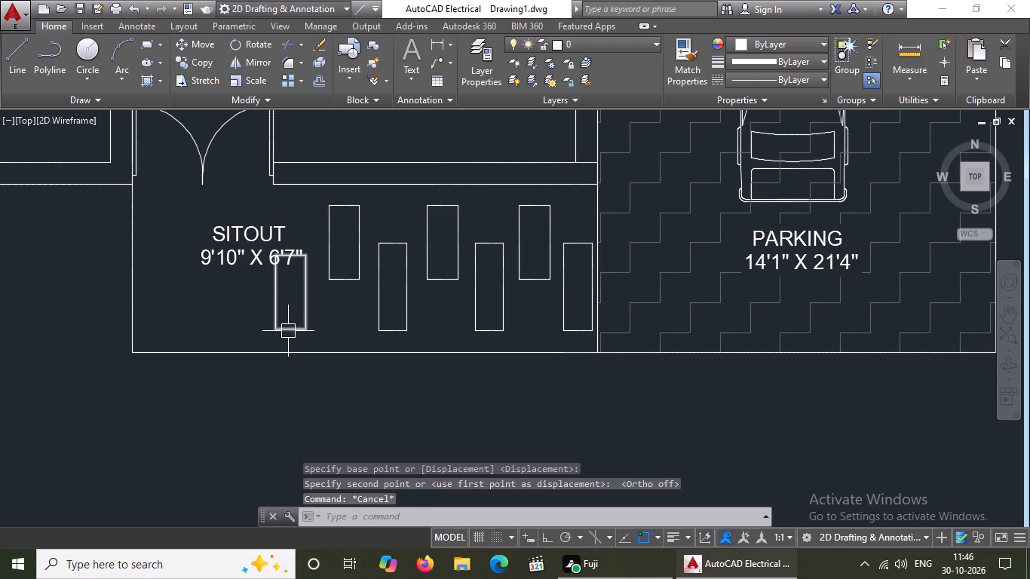
Move the SITOUT label away from the rectangles towards the sitout's outer edge.
click(242, 267)
click(198, 223)
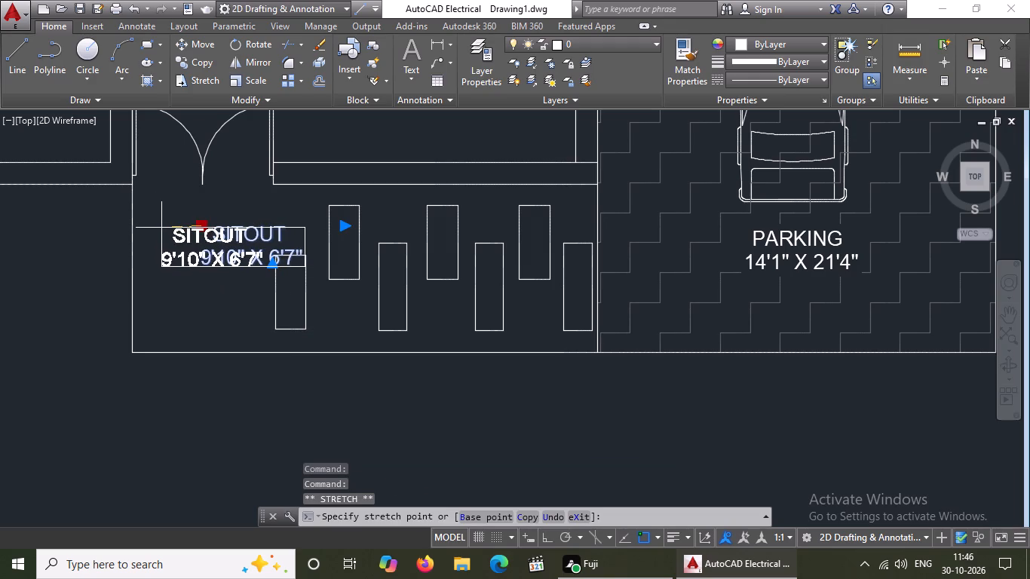
click(159, 227)
key(Escape)
Examine the overall floor plan and the kitchen's outer wall around its short cross line.
scroll(271, 339, down, 2)
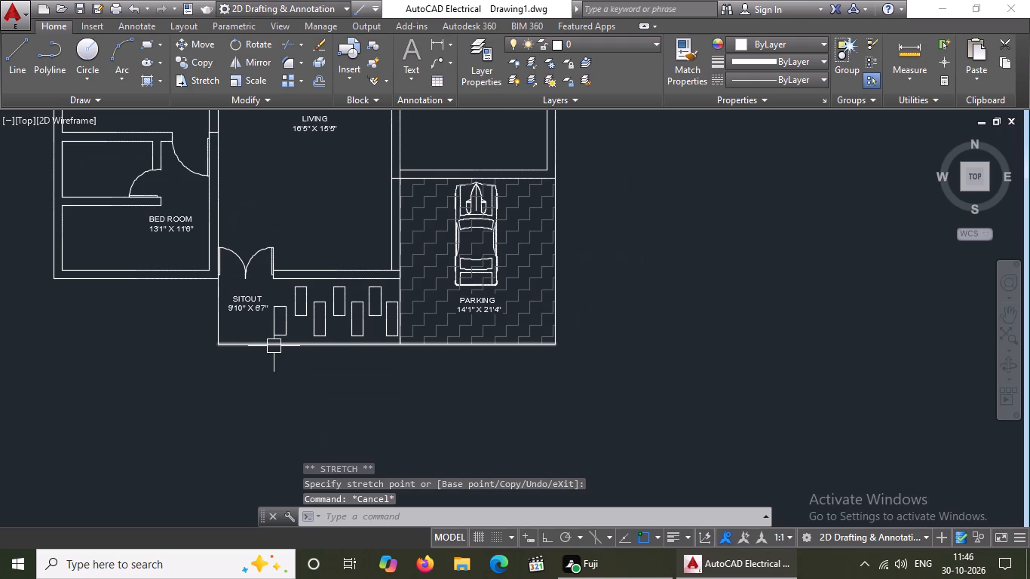
middle_drag(273, 346, 259, 424)
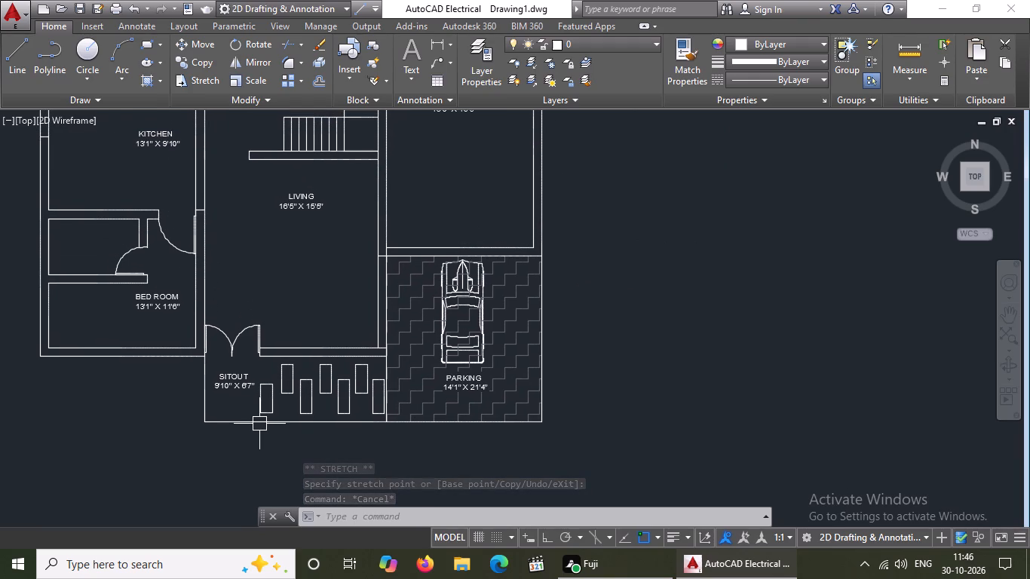
middle_drag(296, 358, 379, 292)
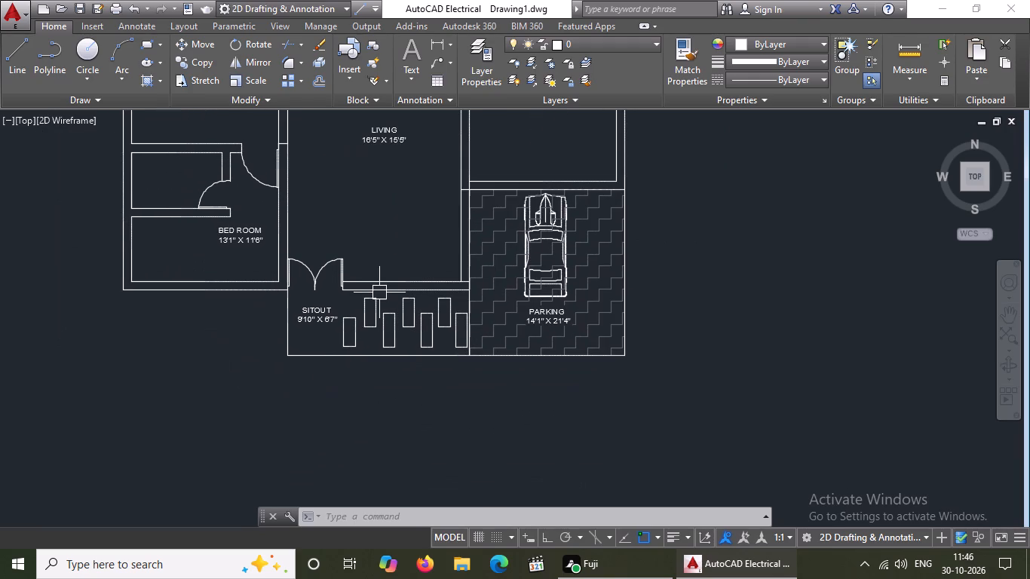
scroll(351, 317, down, 1)
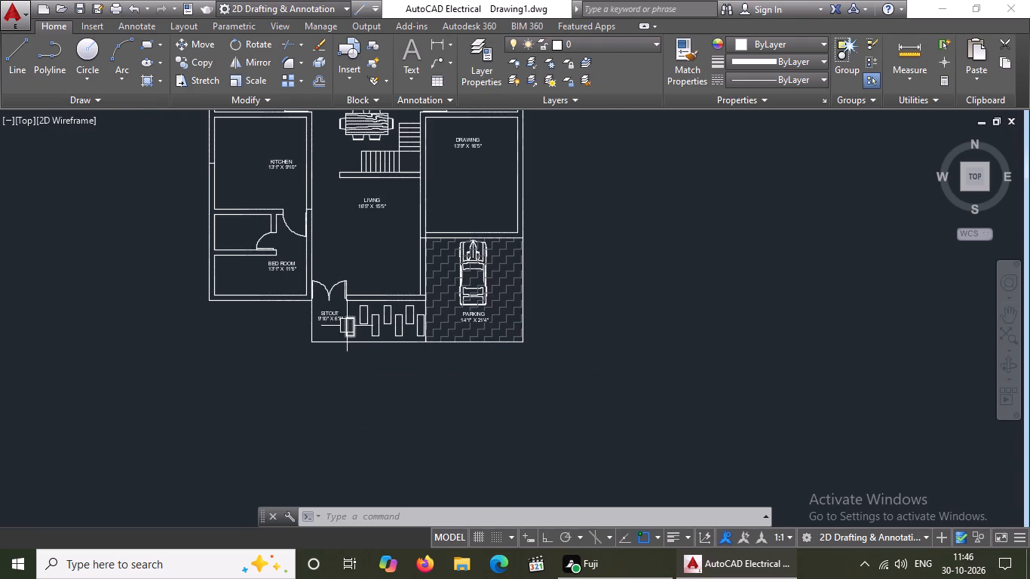
middle_drag(379, 303, 379, 428)
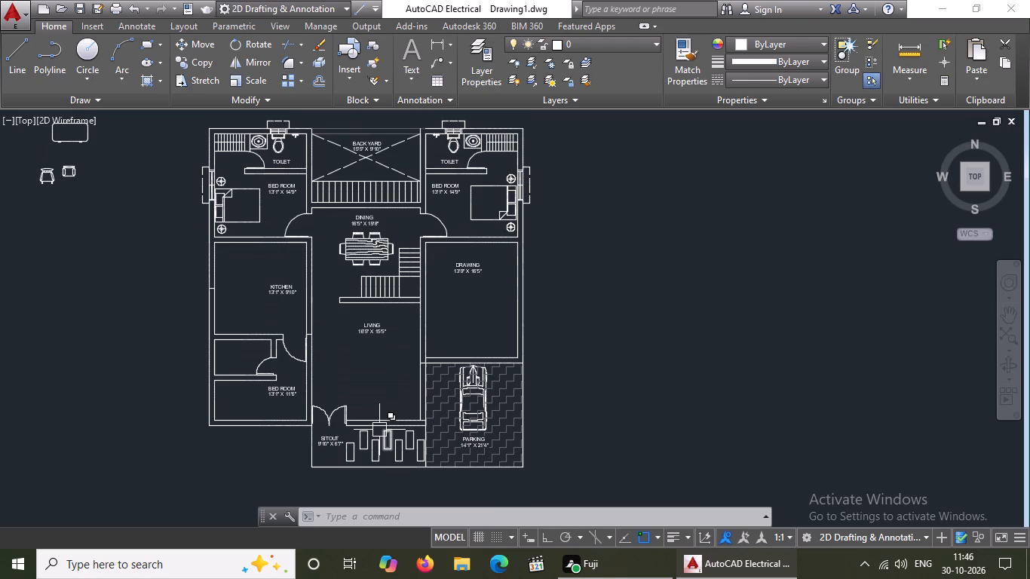
scroll(233, 346, up, 2)
scroll(174, 276, down, 1)
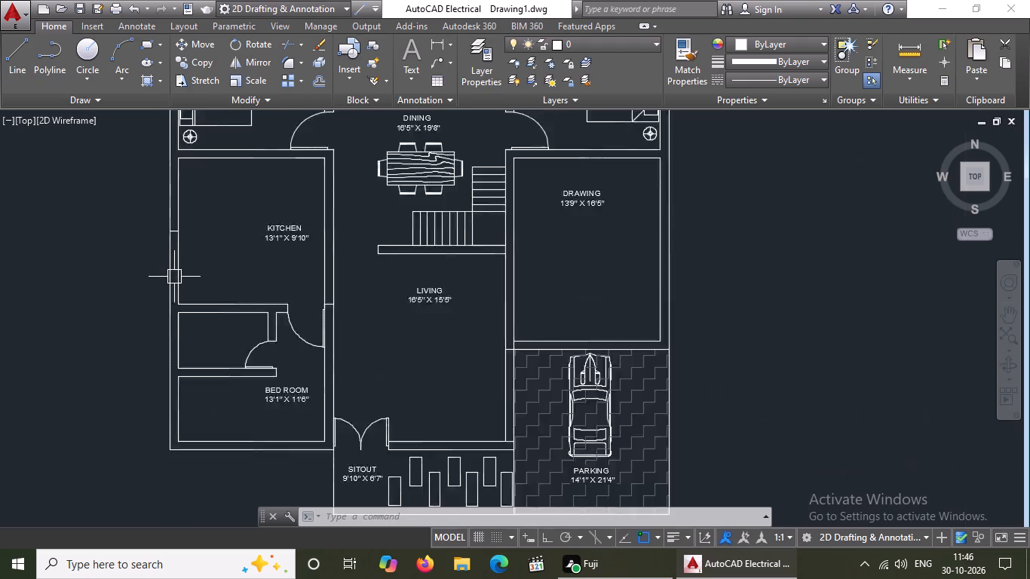
scroll(174, 277, down, 1)
scroll(186, 268, up, 3)
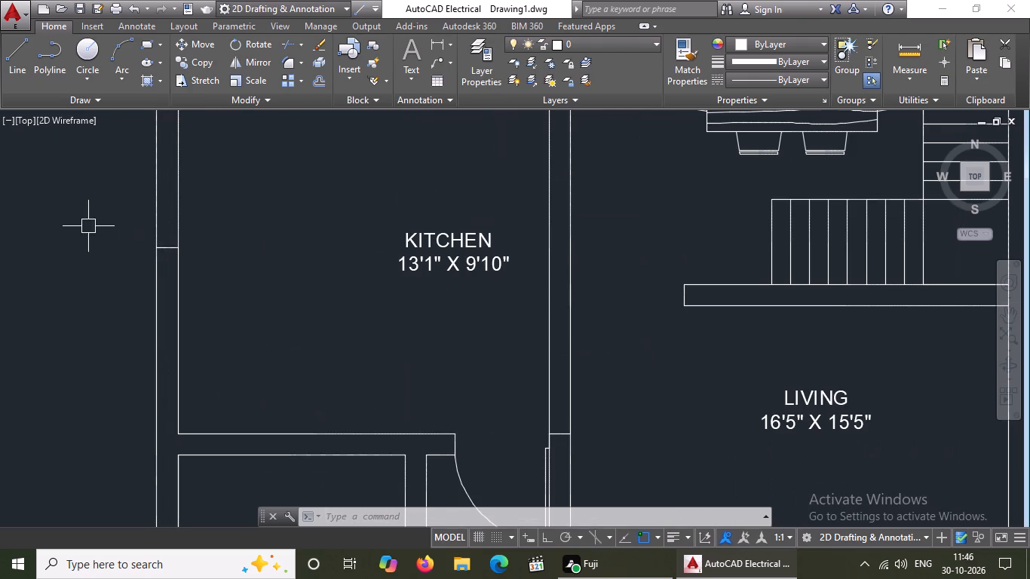
drag(88, 226, 182, 250)
click(210, 266)
key(Escape)
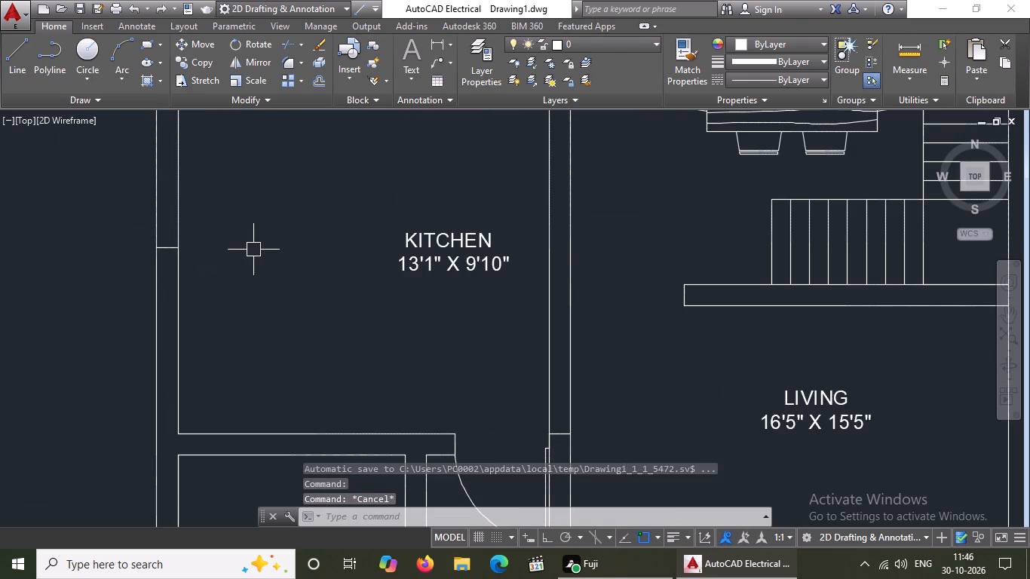
Offset the short cross line in the kitchen's outer wall by 2' to both sides to mark a window opening.
key(o)
key(Return)
text(2')
key(Return)
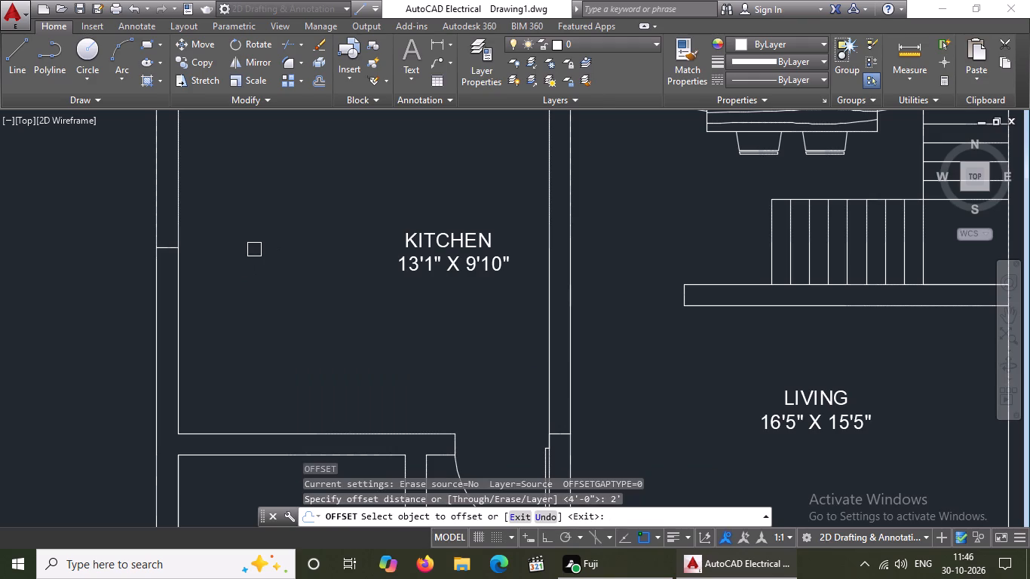
scroll(255, 247, down, 1)
middle_drag(247, 314, 253, 424)
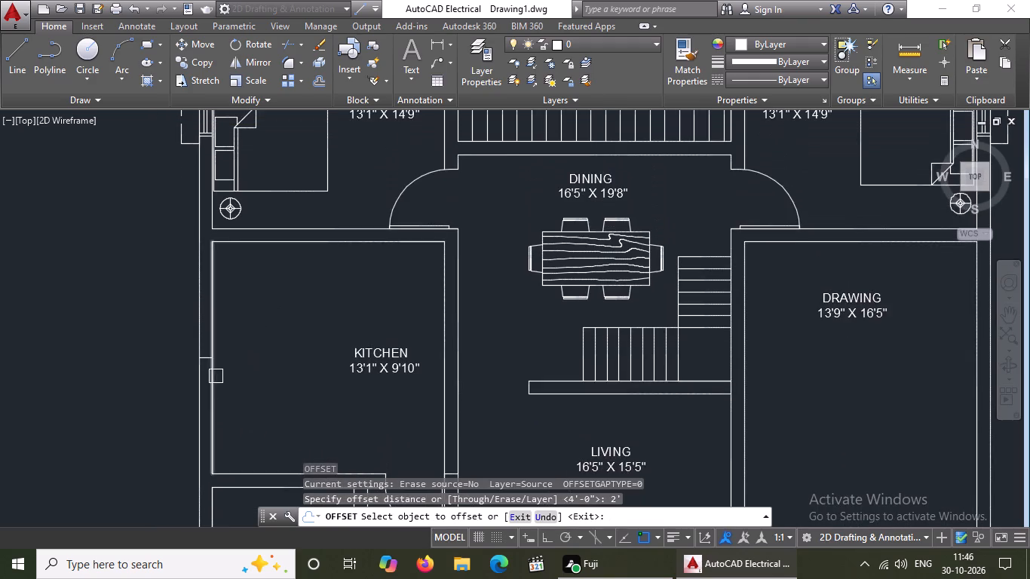
scroll(212, 374, up, 2)
drag(185, 333, 195, 291)
drag(197, 235, 196, 245)
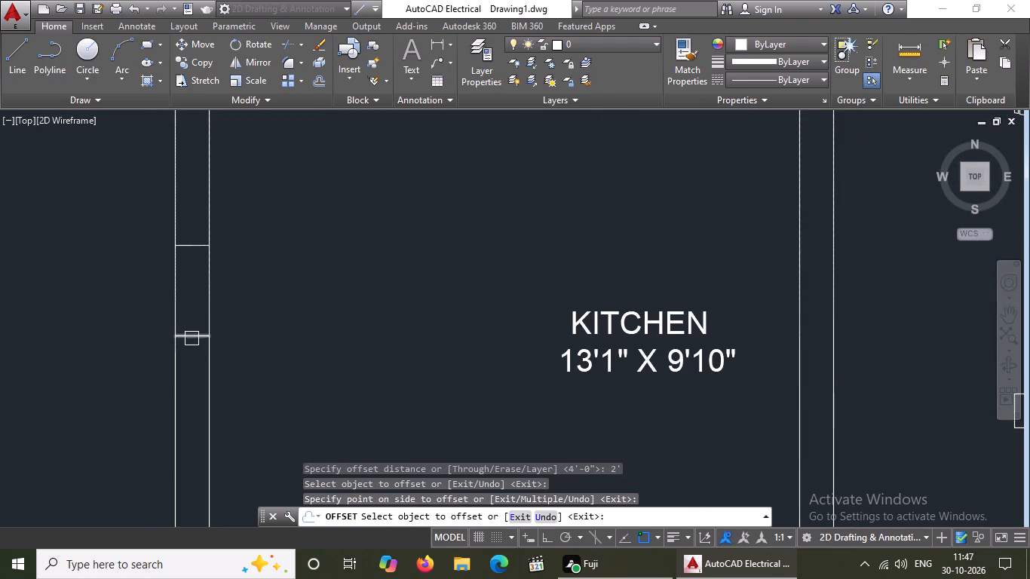
click(192, 338)
click(176, 442)
key(Escape)
Offset each of the two end lines of the kitchen window opening outward by 2".
key(o)
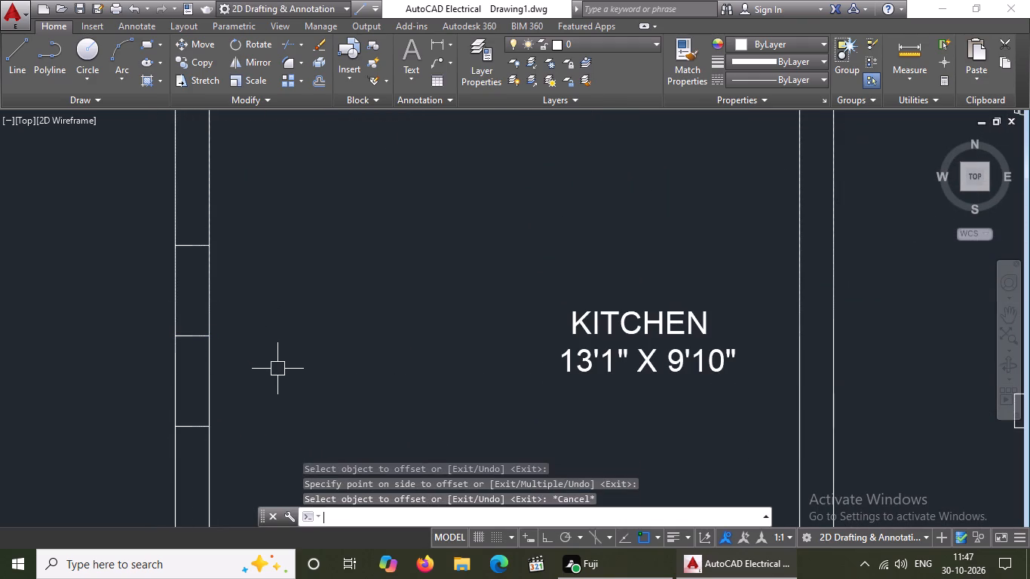
key(Return)
key(2)
key(shift+quotedbl)
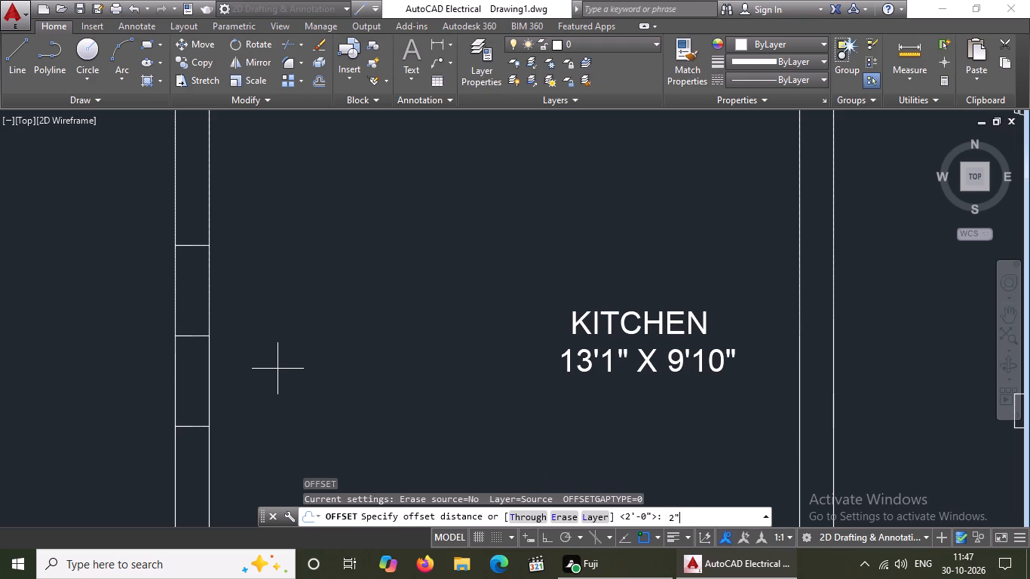
key(Return)
drag(192, 244, 187, 227)
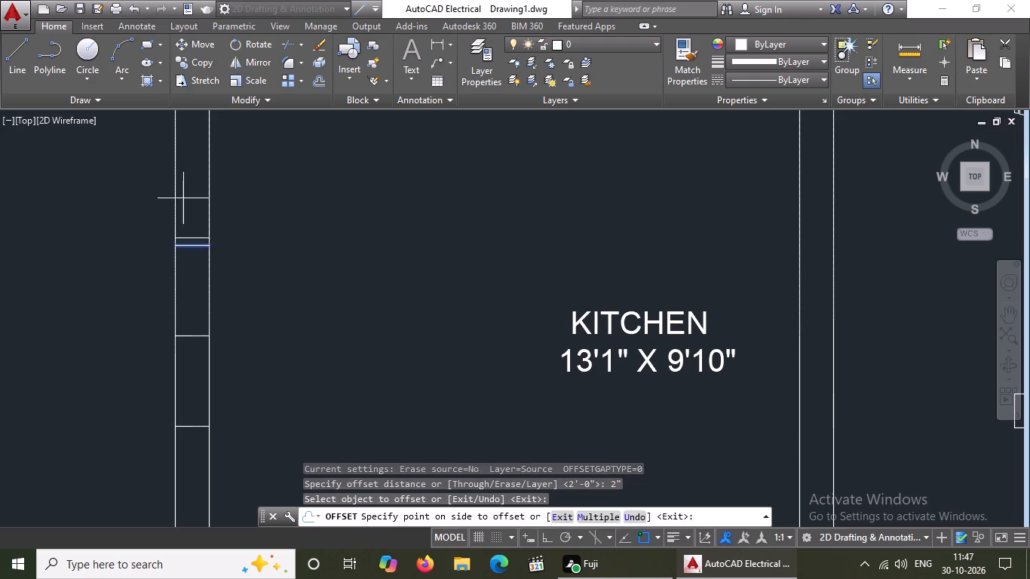
click(183, 195)
click(195, 430)
click(192, 504)
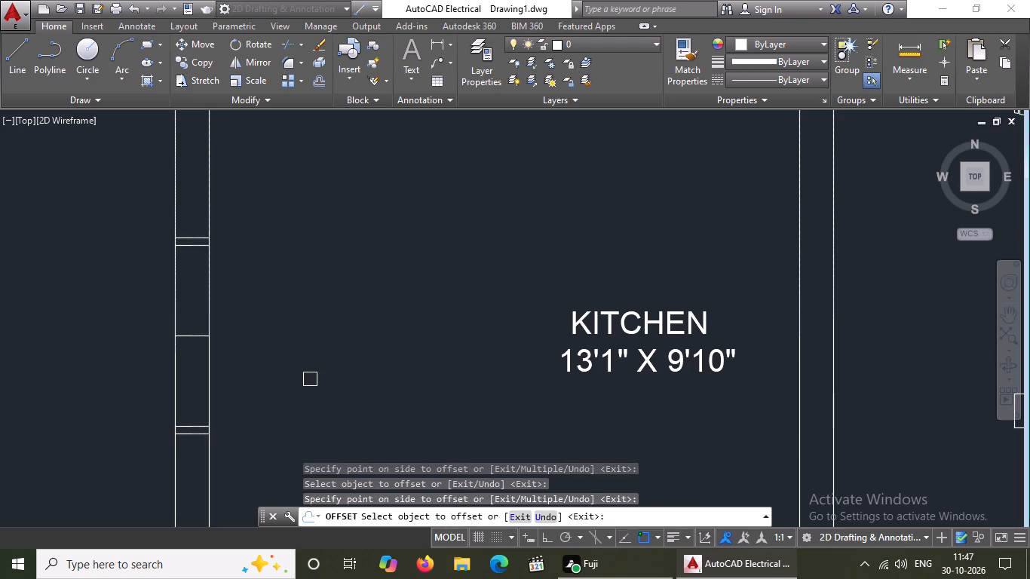
key(Escape)
Draw a straight centre line along the kitchen window opening, joining the midpoints of its two inner end lines with Ortho on.
key(l)
key(Return)
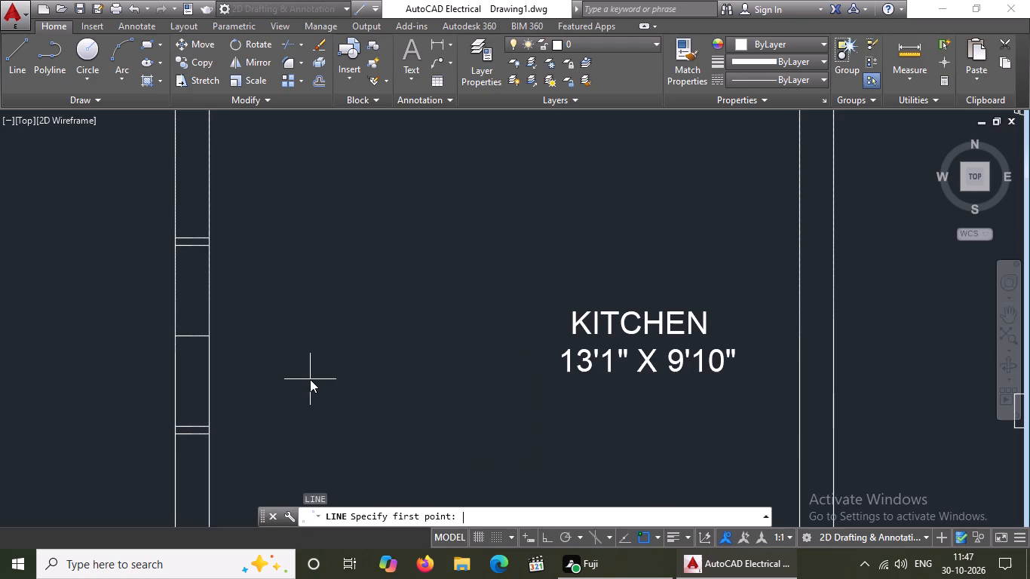
click(185, 421)
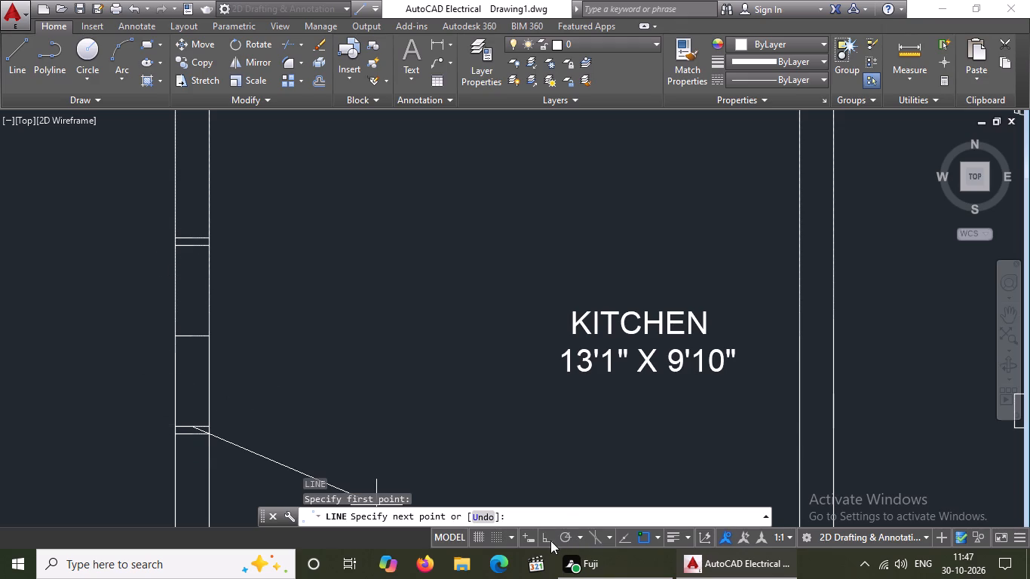
click(550, 541)
click(189, 244)
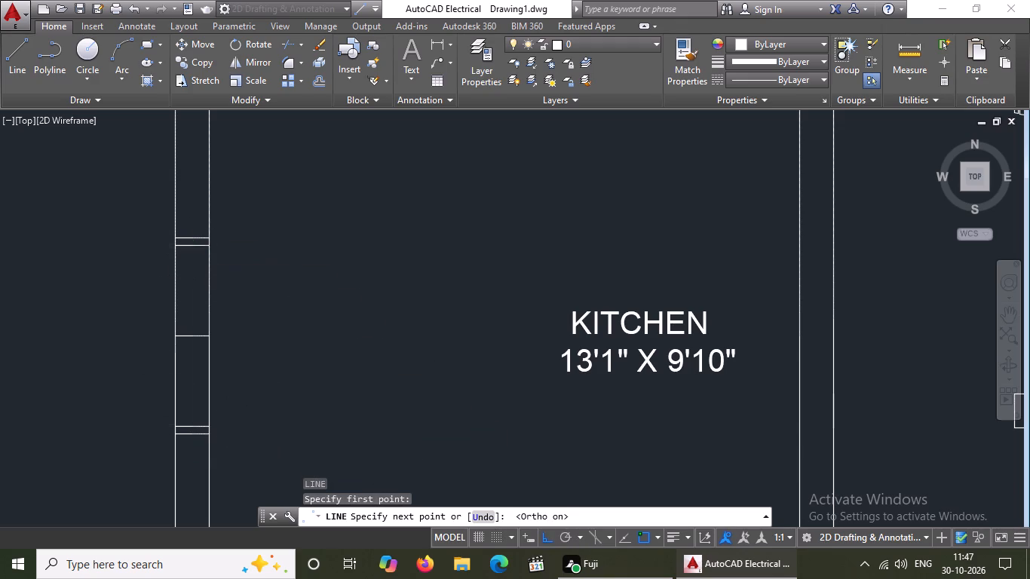
key(Return)
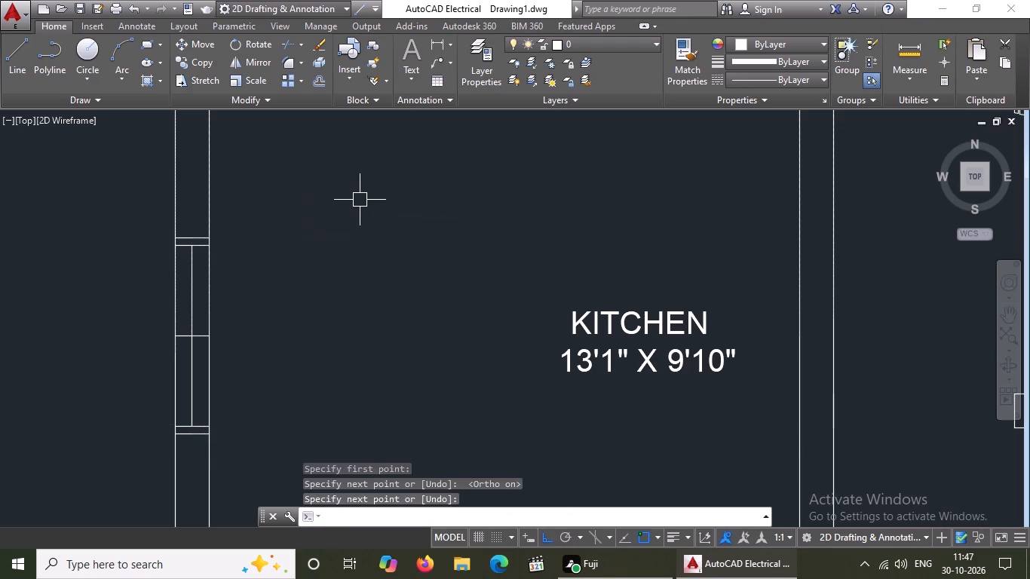
Offset the kitchen window's centre line by 1" to both sides to form the glazing lines.
key(o)
key(Return)
text(1")
key(Return)
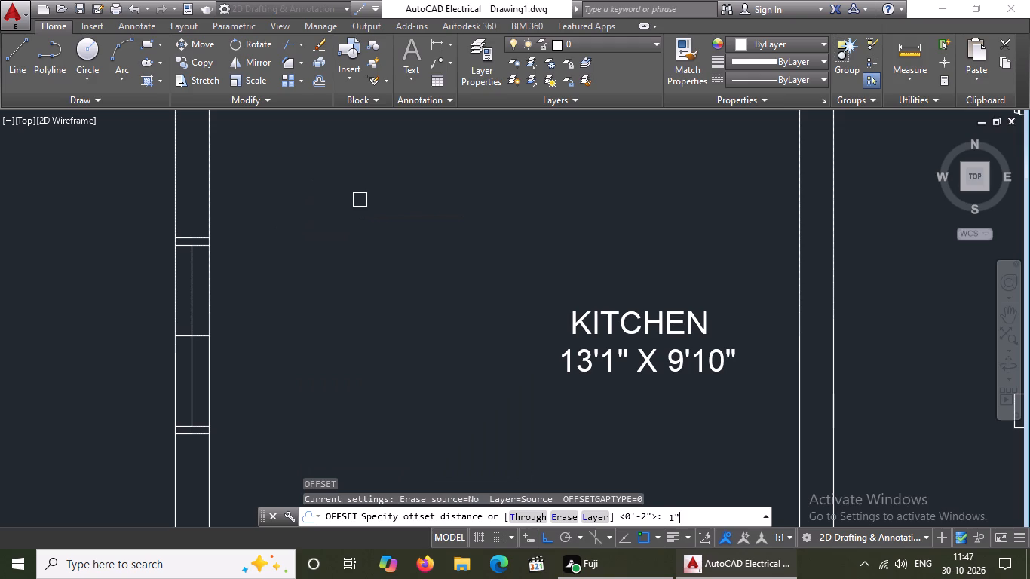
click(192, 279)
click(207, 280)
scroll(196, 287, up, 2)
click(185, 292)
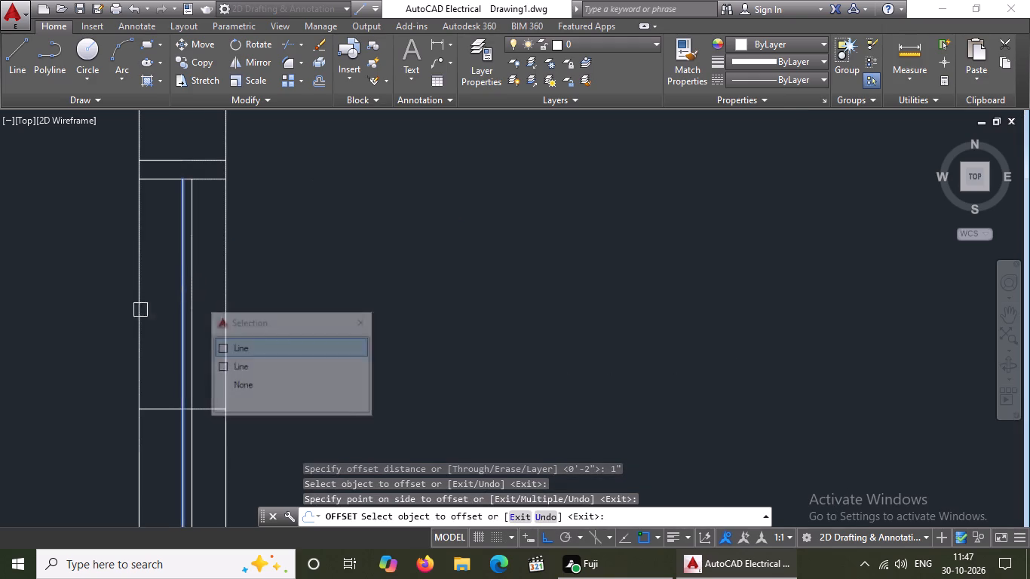
click(139, 311)
key(Escape)
Delete the original centre line between the kitchen window's two glazing lines.
click(180, 304)
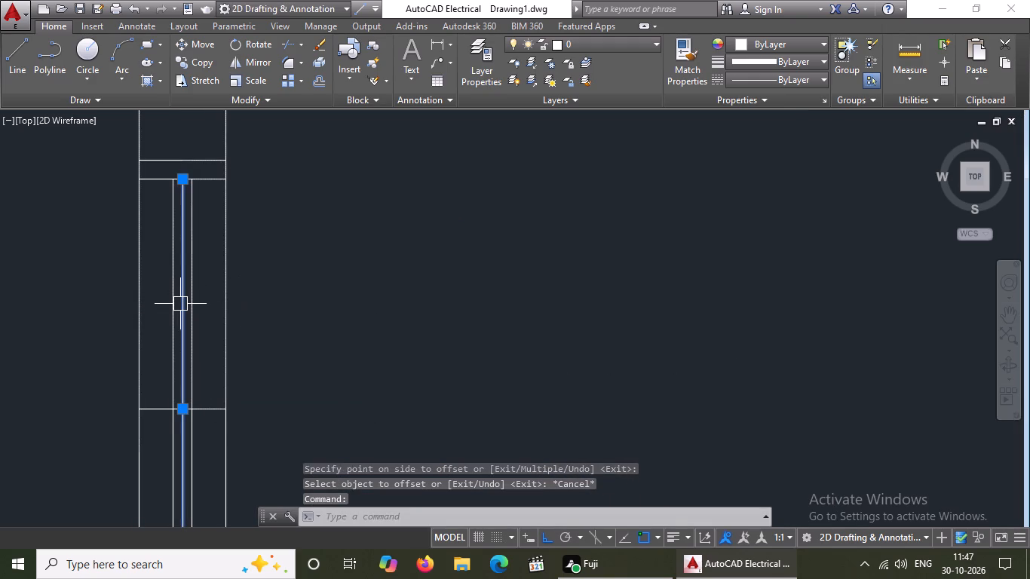
key(Delete)
Draw a line from the kitchen window's north outer corner 5" north along the wall, continuing 1' outward.
scroll(180, 304, down, 2)
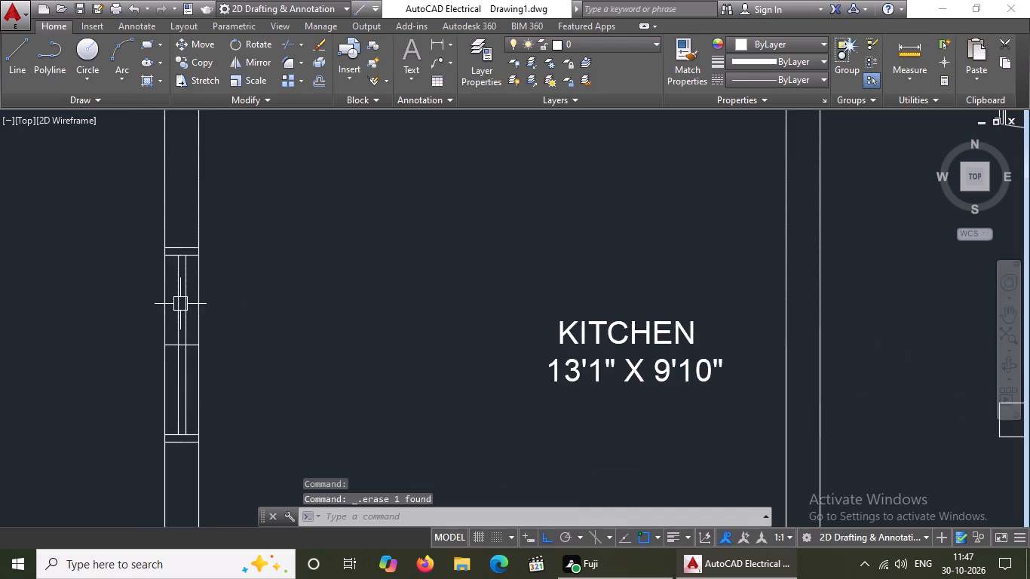
scroll(180, 304, down, 2)
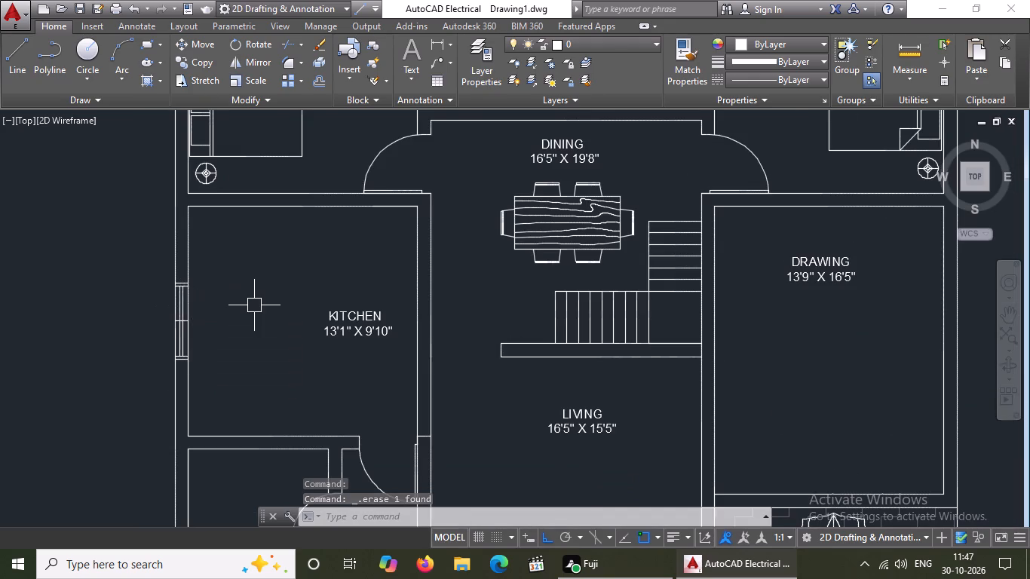
scroll(254, 305, down, 3)
scroll(226, 314, up, 3)
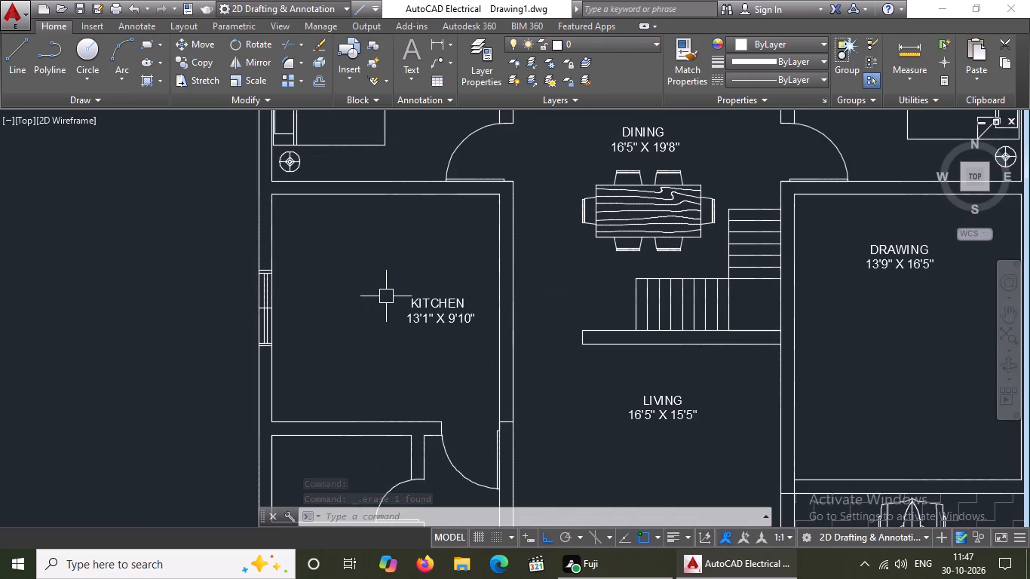
key(Escape)
key(l)
key(Return)
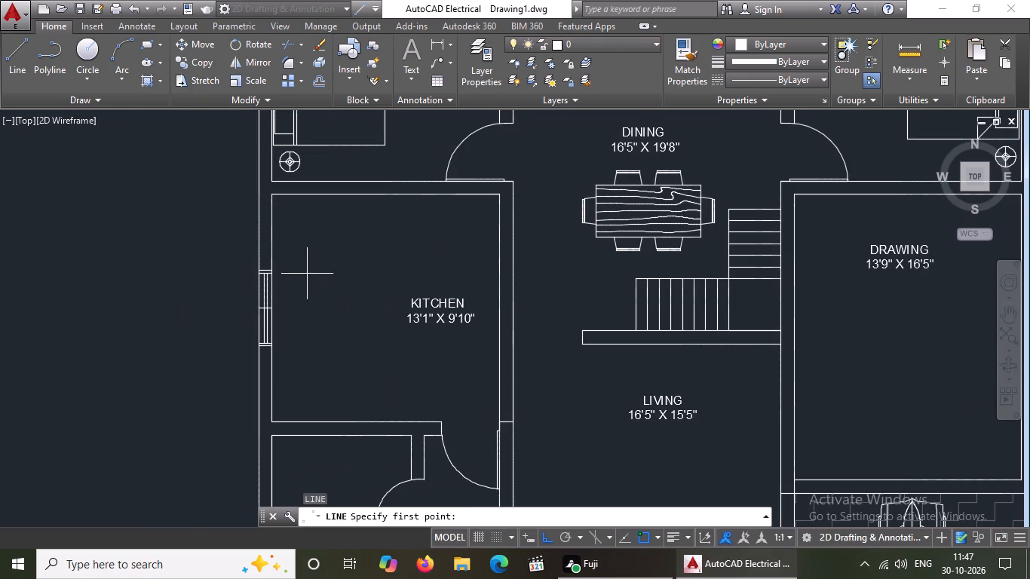
scroll(278, 273, up, 3)
click(192, 259)
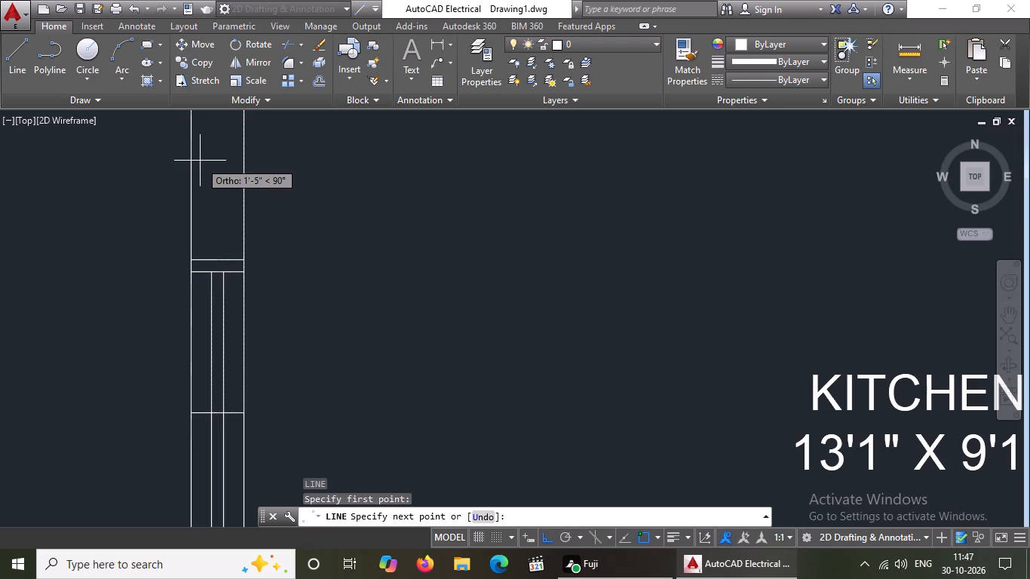
key(5)
key(shift+quotedbl)
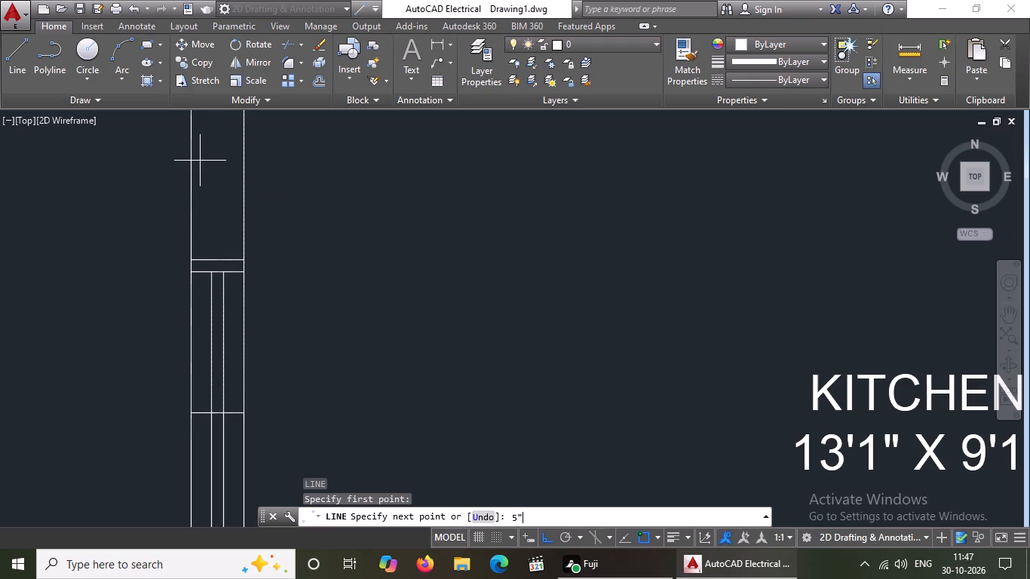
key(Return)
text(1')
key(Return)
key(Return)
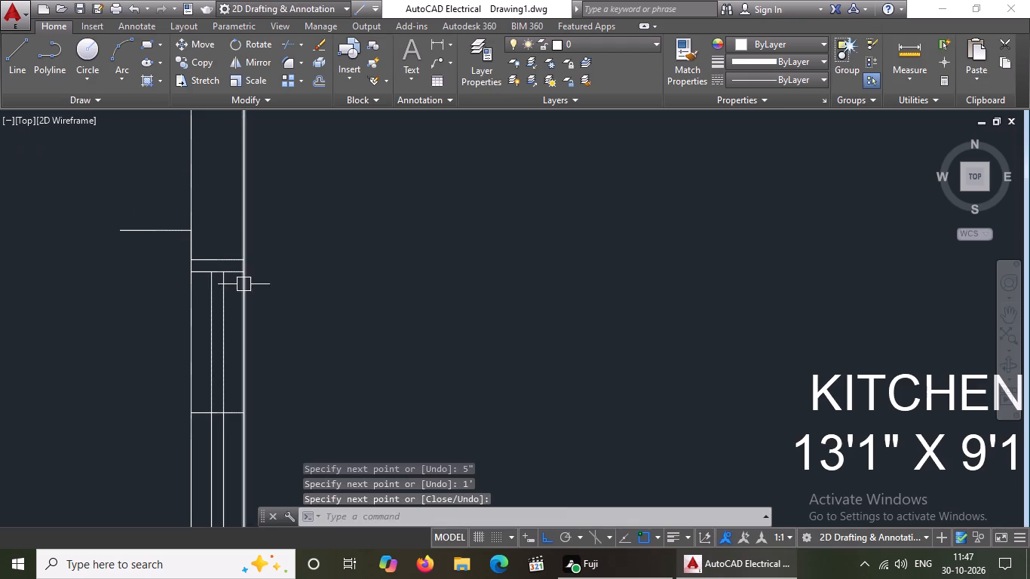
Draw from the window's south outer corner 5" south and 1' outward, and close the projection outline to the north line's outer end.
scroll(244, 284, down, 4)
scroll(231, 351, up, 3)
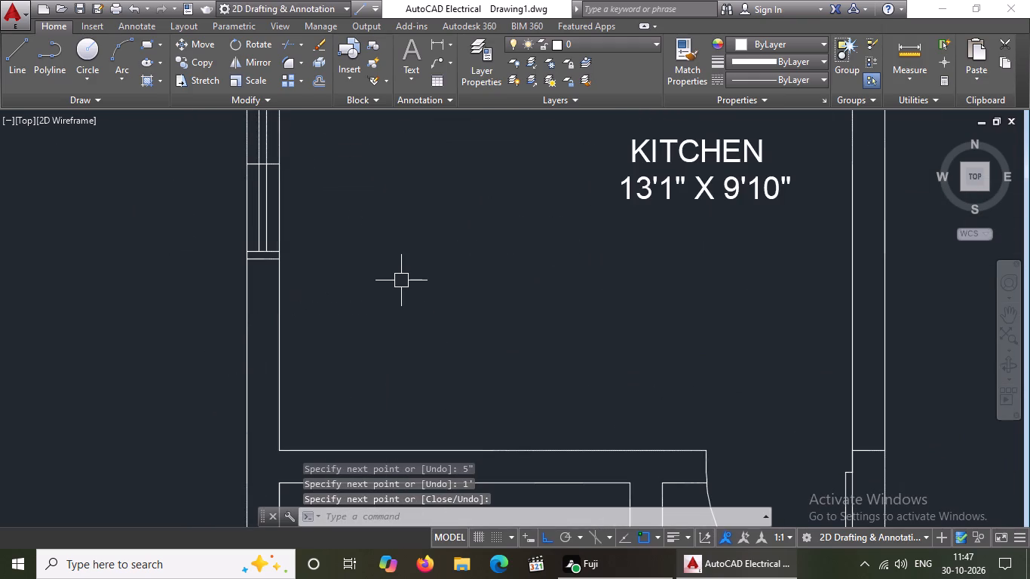
key(l)
key(Return)
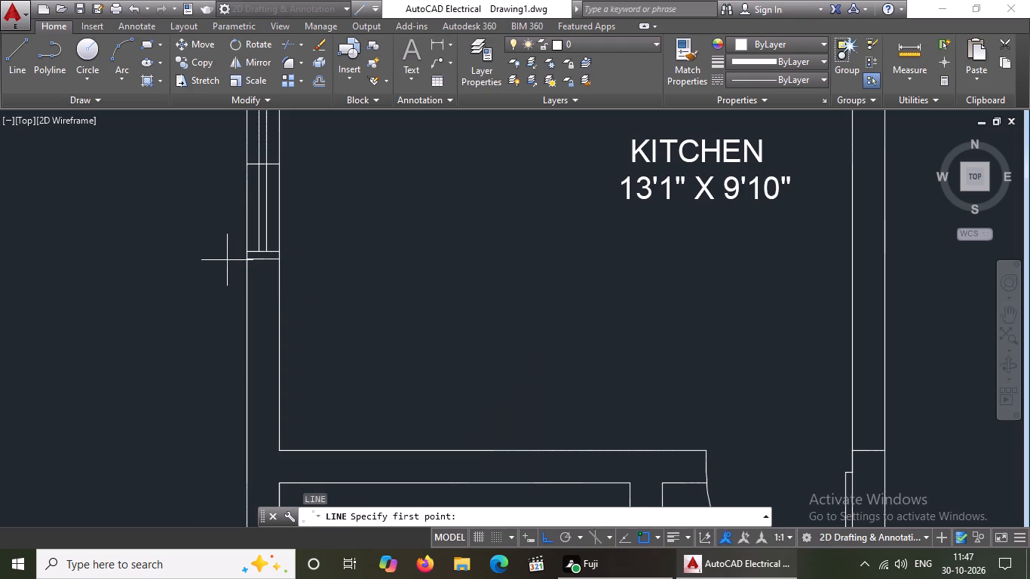
click(248, 262)
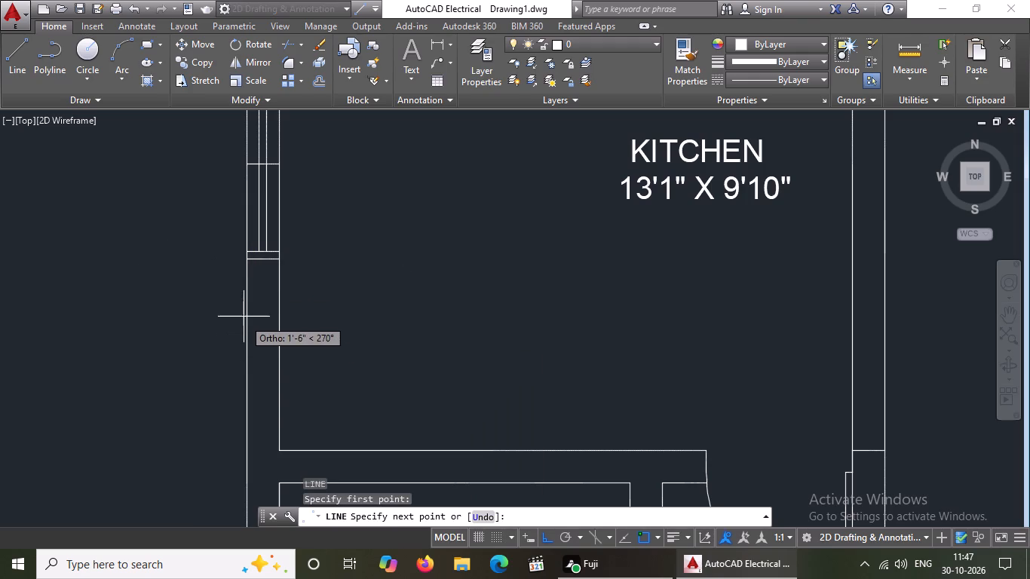
text(5")
key(Return)
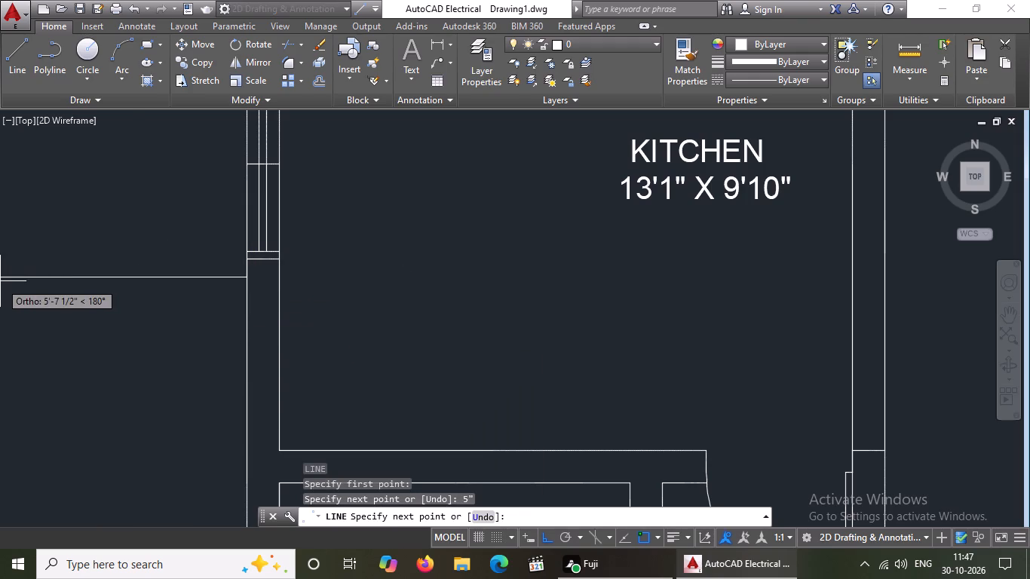
text(1')
key(Return)
scroll(87, 388, down, 3)
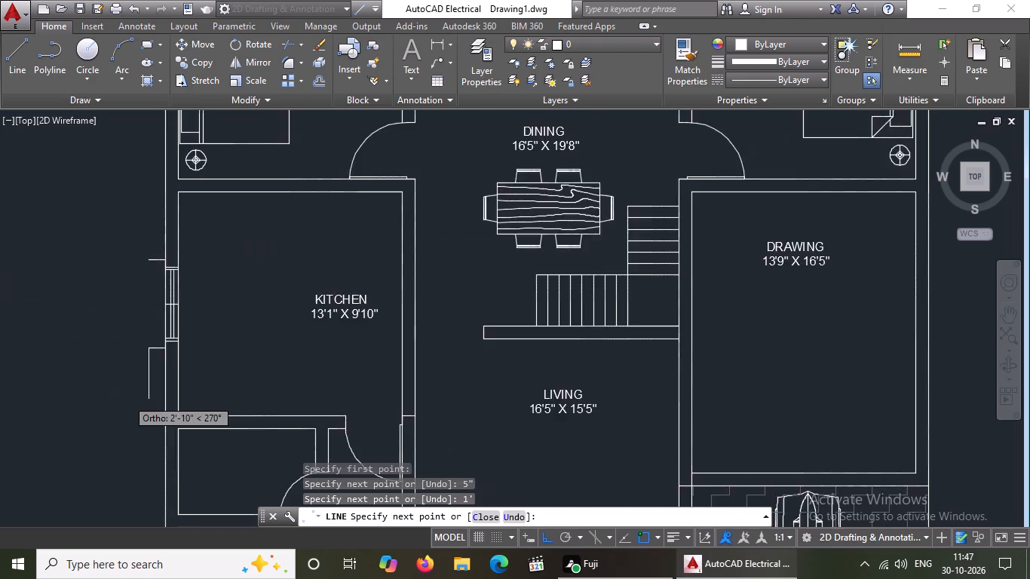
scroll(136, 313, up, 2)
click(154, 308)
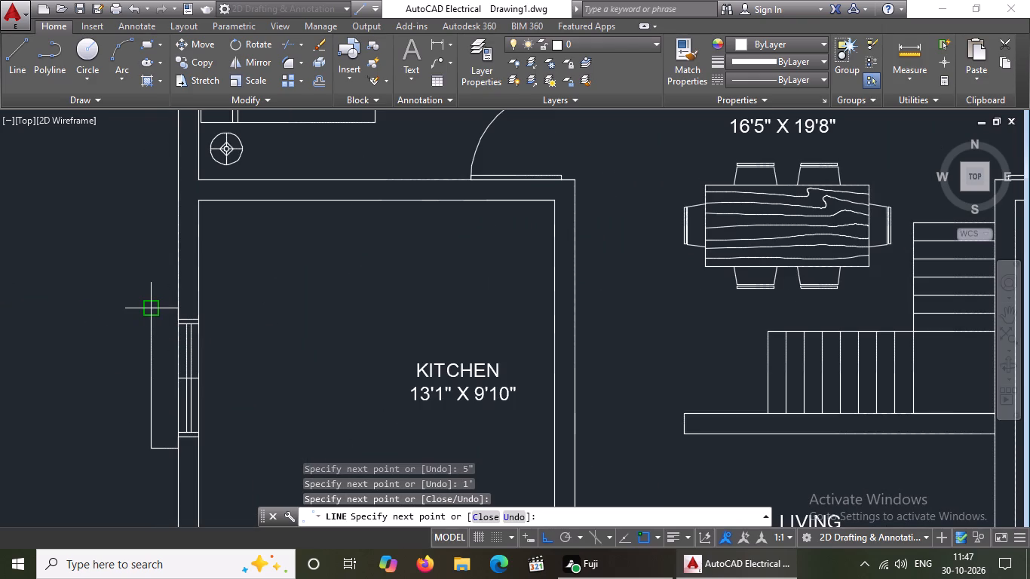
key(Escape)
Apply the ACAD_ISO02W100 linetype to the five projection outline lines outside the kitchen window.
scroll(199, 388, up, 1)
scroll(205, 371, down, 1)
scroll(181, 452, up, 2)
scroll(131, 339, down, 2)
drag(82, 204, 88, 213)
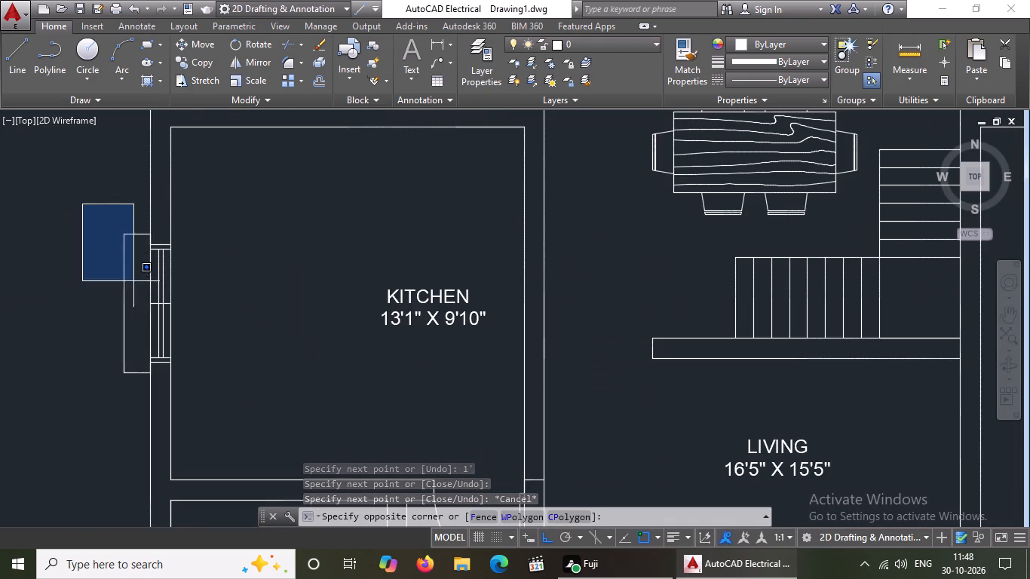
scroll(147, 307, up, 3)
scroll(177, 347, down, 2)
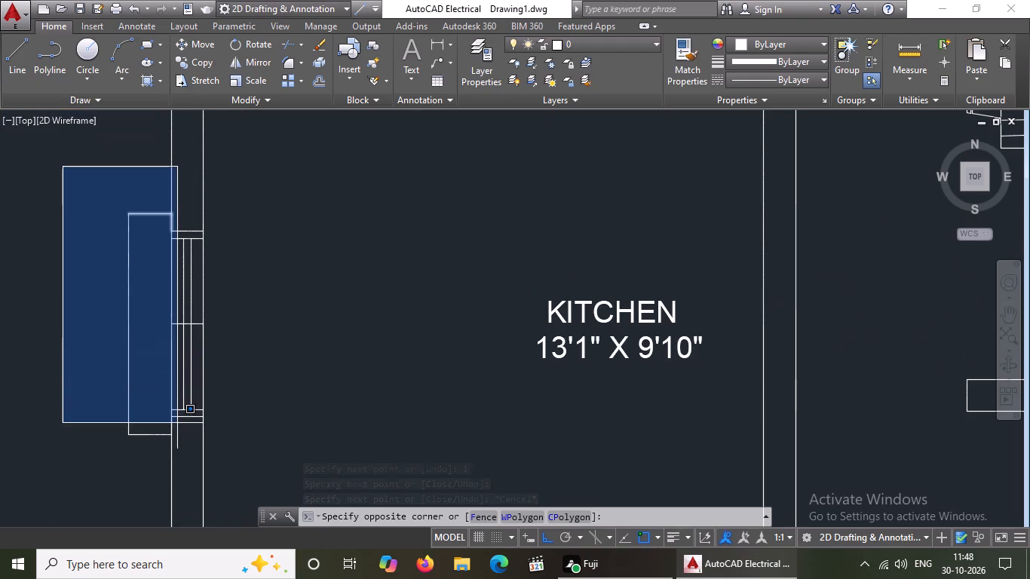
click(179, 454)
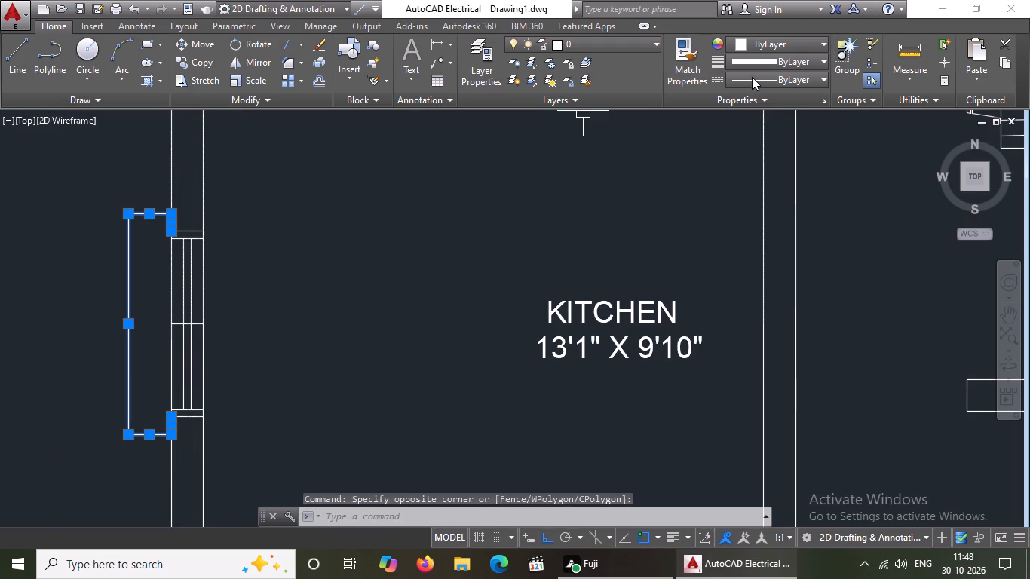
click(752, 77)
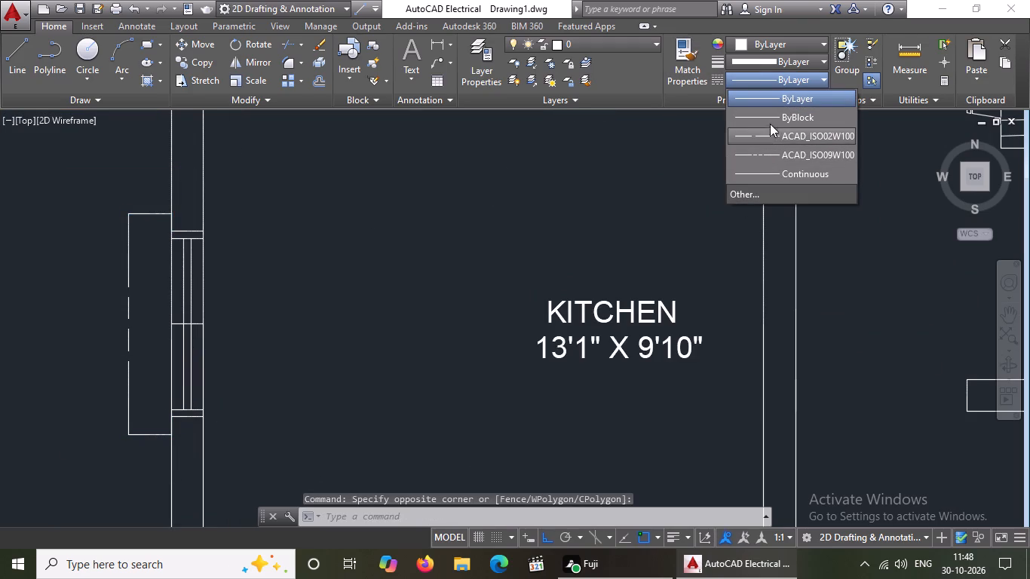
click(769, 128)
Set the linetype scale of the kitchen window's projection outline to 2.
right_click(368, 323)
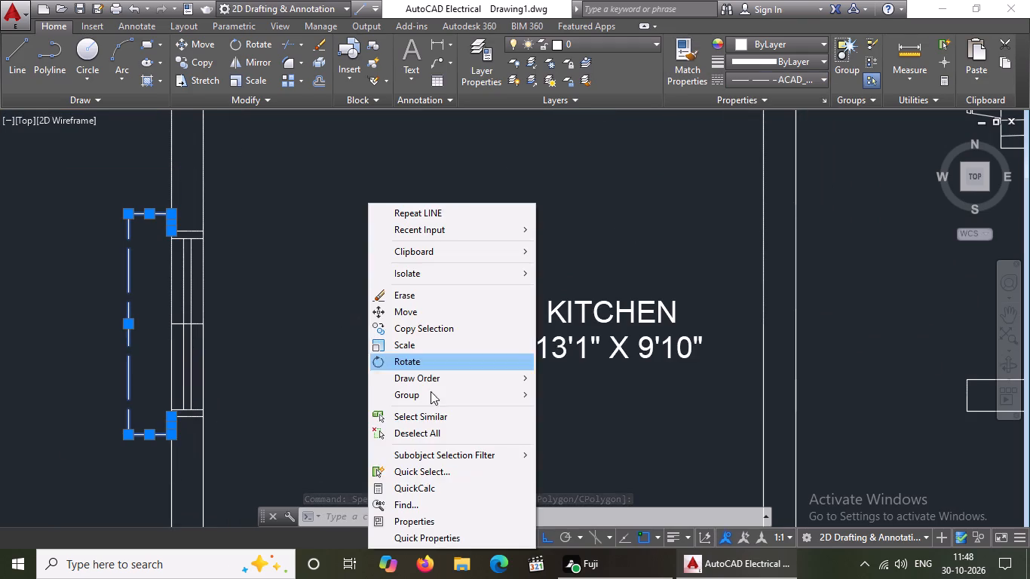
click(425, 525)
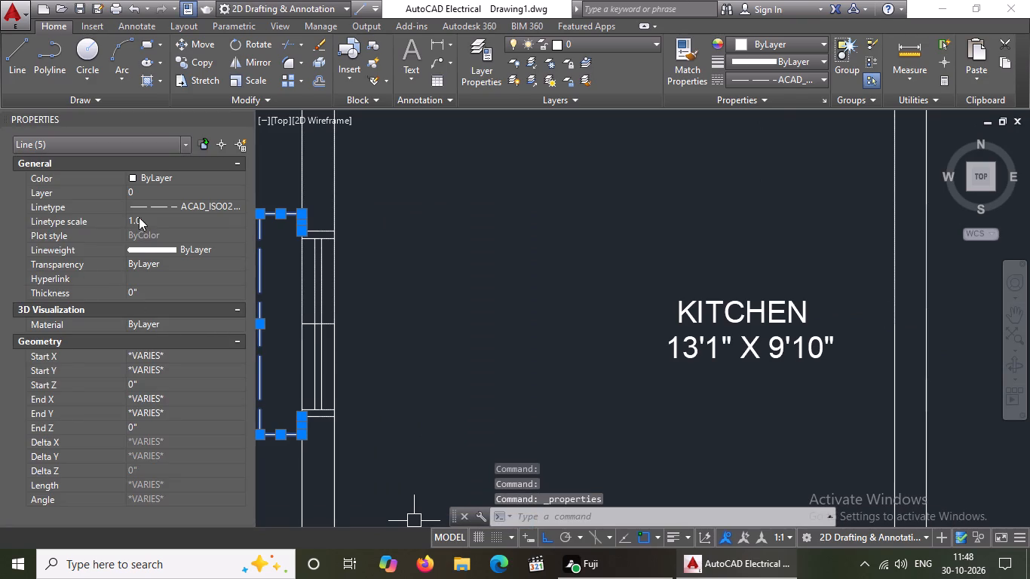
click(161, 219)
key(BackSpace)
key(BackSpace)
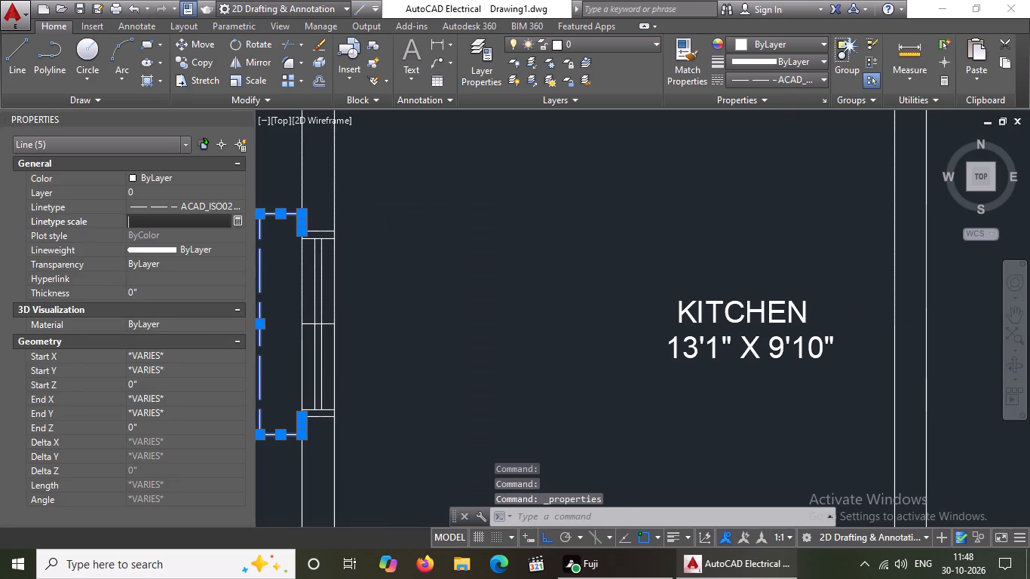
key(2)
key(Return)
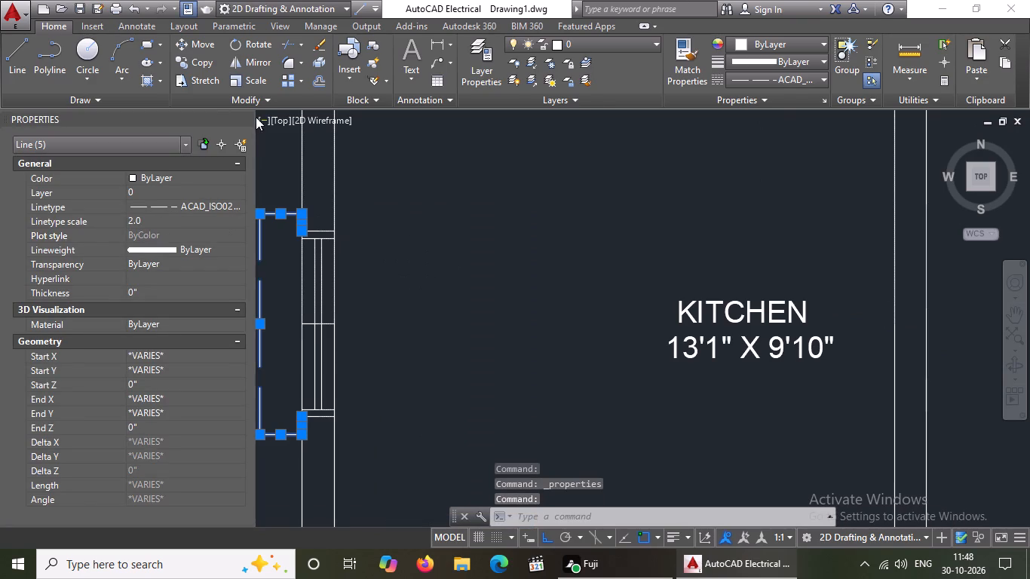
click(241, 116)
scroll(317, 225, down, 3)
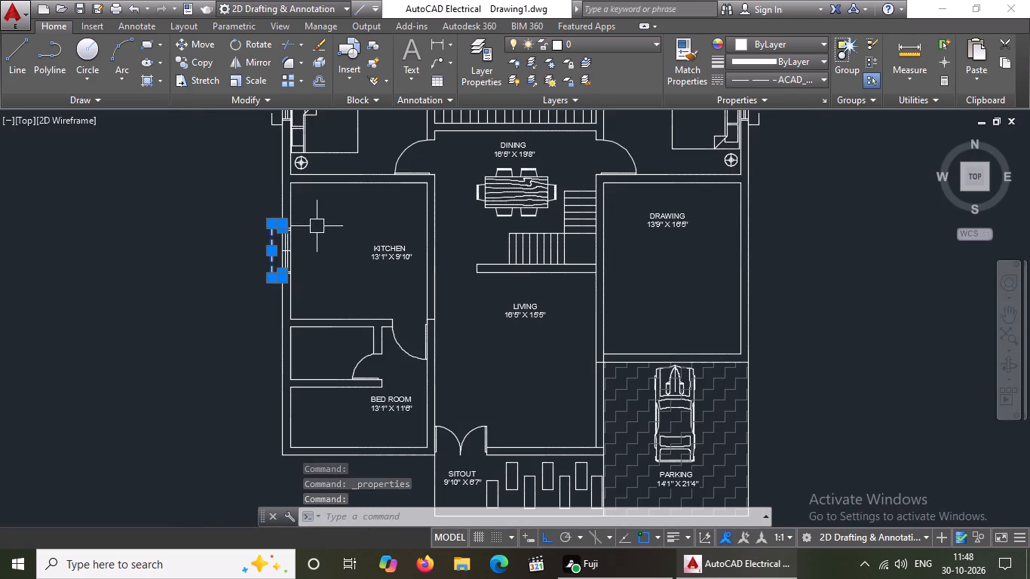
key(Escape)
Erase the south face line and the east end line of the partition wall between the small room and the lower bedroom.
middle_drag(317, 226, 316, 259)
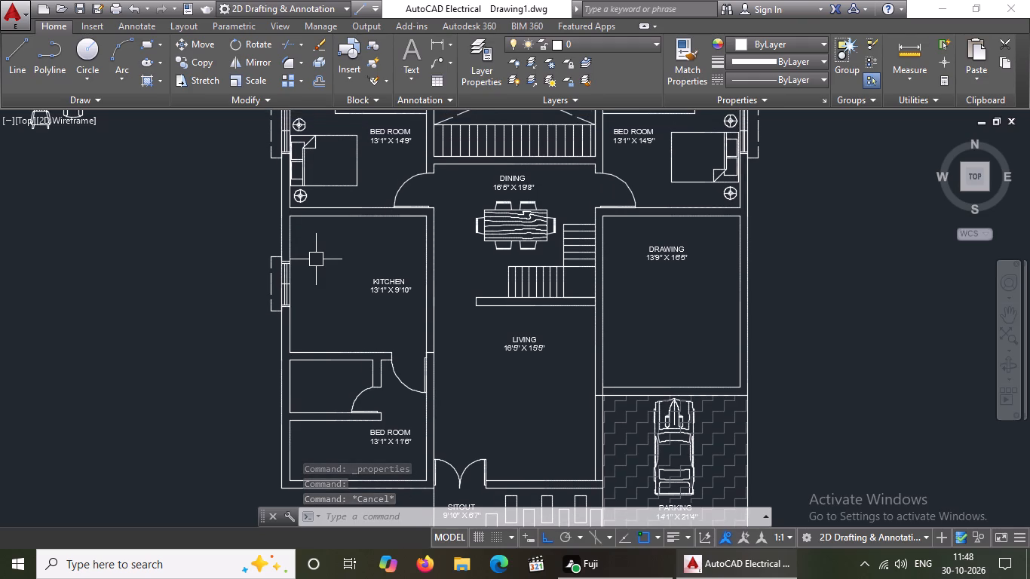
scroll(316, 259, down, 1)
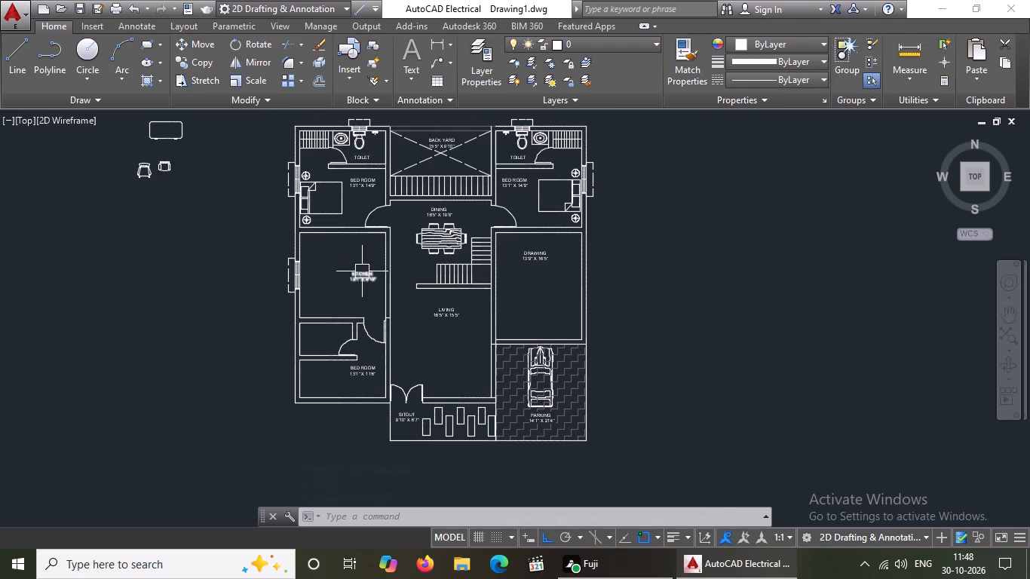
scroll(339, 351, up, 2)
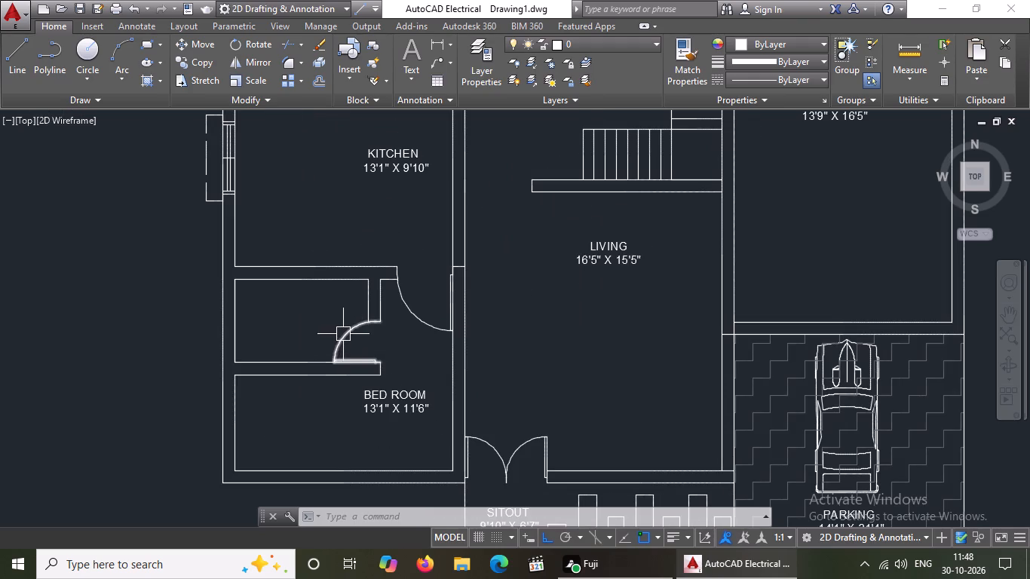
scroll(343, 334, down, 3)
scroll(356, 388, up, 2)
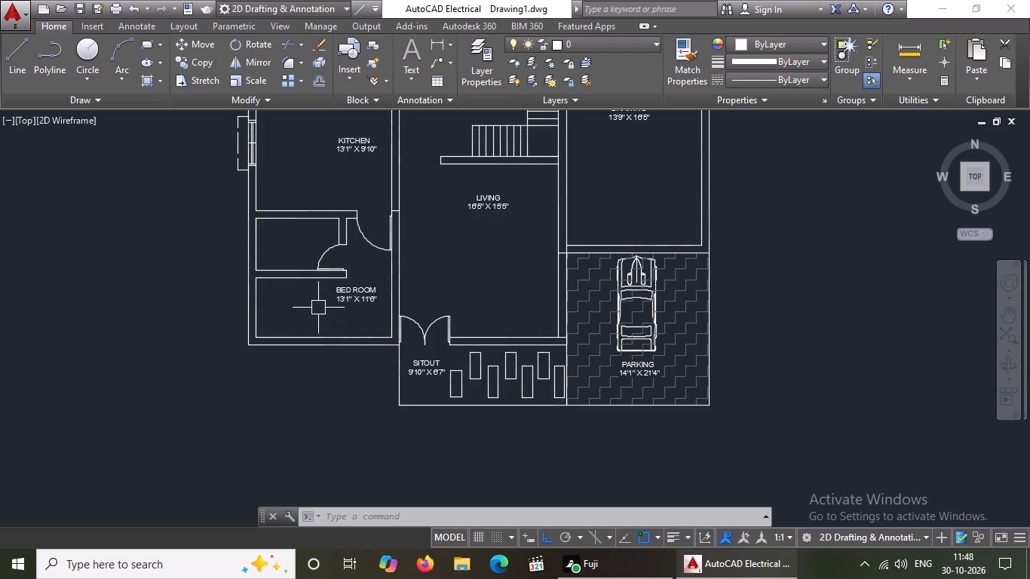
middle_drag(317, 314, 300, 407)
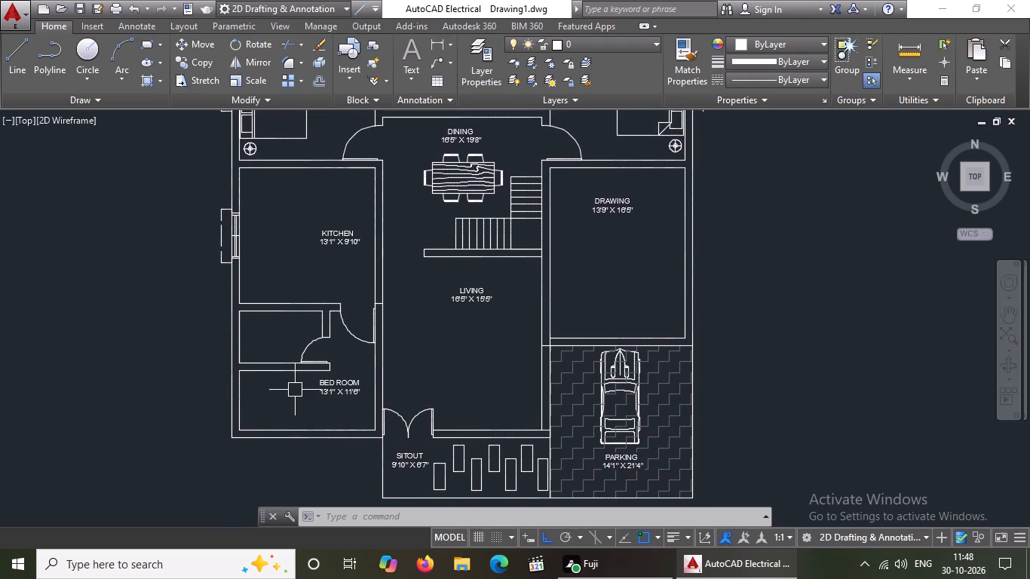
scroll(292, 379, up, 2)
click(277, 360)
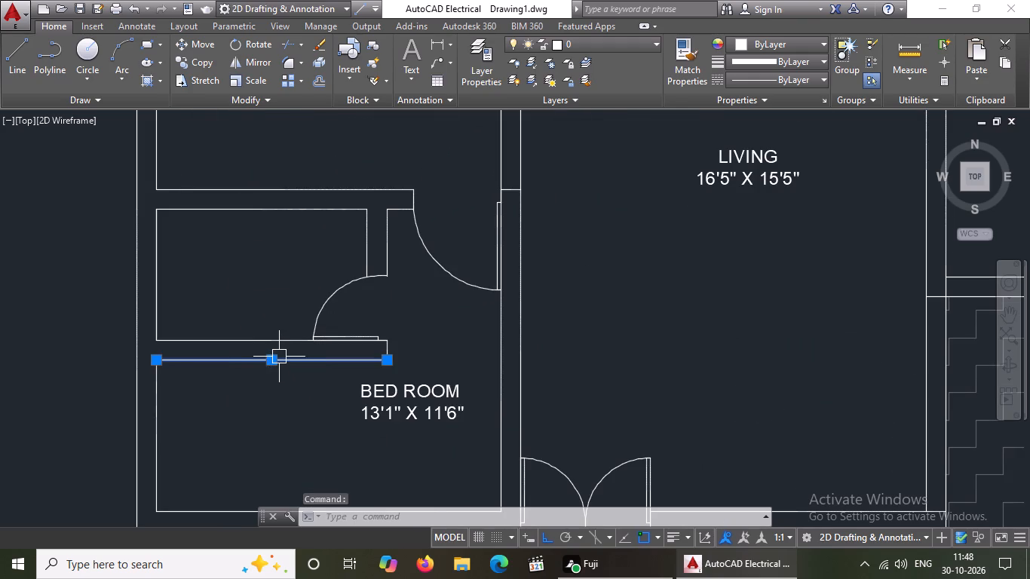
key(Delete)
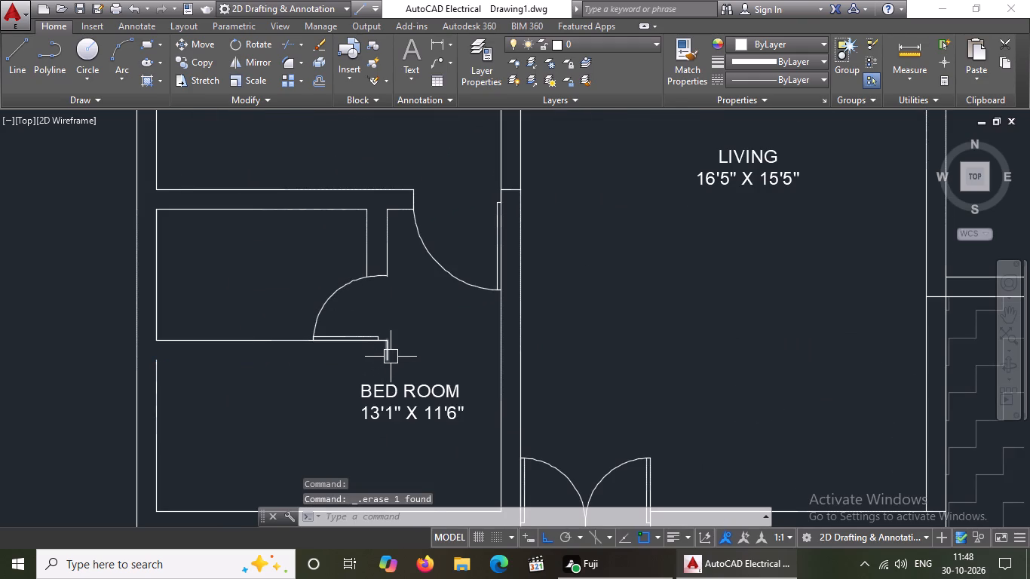
click(389, 357)
key(Delete)
key(Delete)
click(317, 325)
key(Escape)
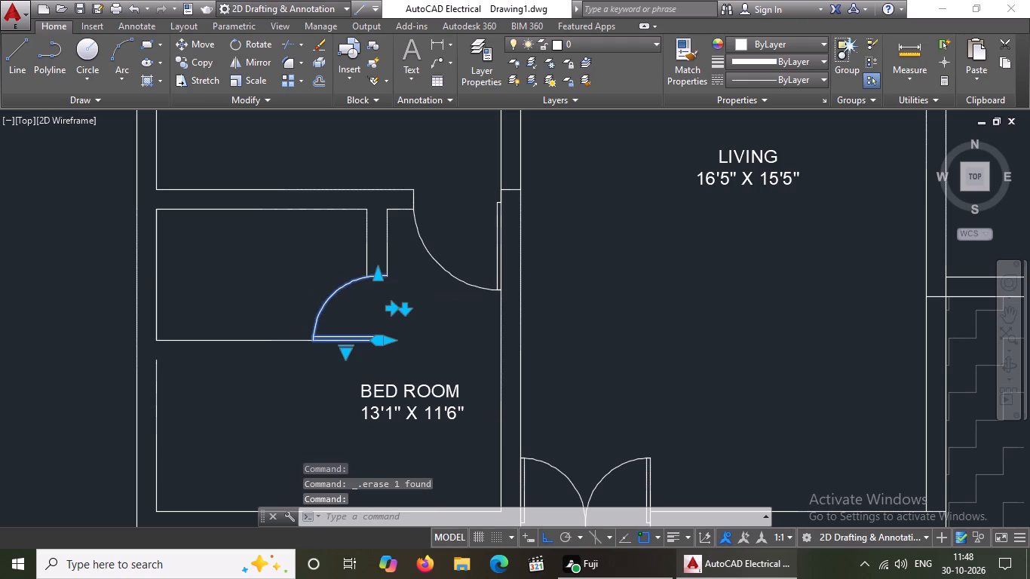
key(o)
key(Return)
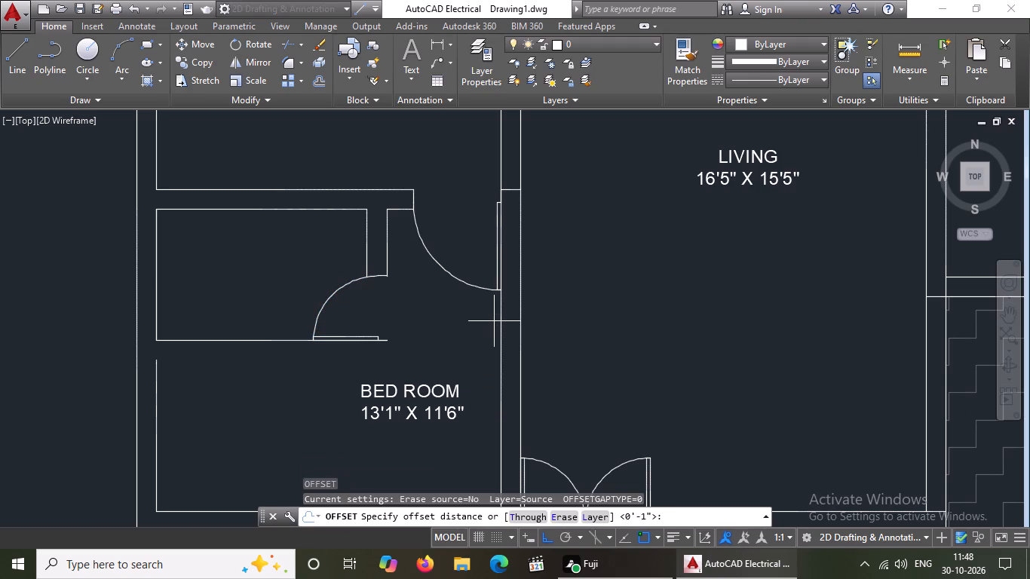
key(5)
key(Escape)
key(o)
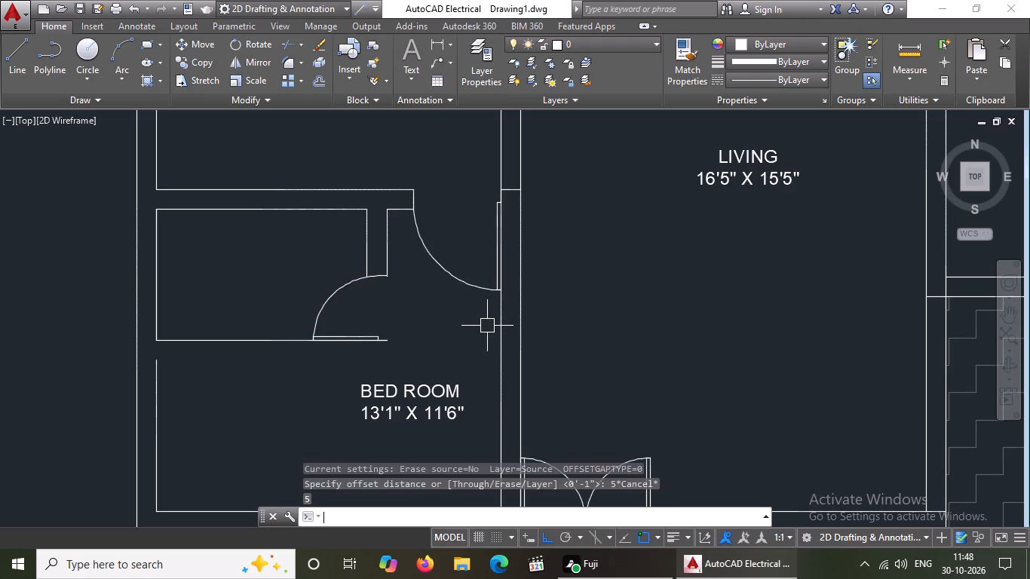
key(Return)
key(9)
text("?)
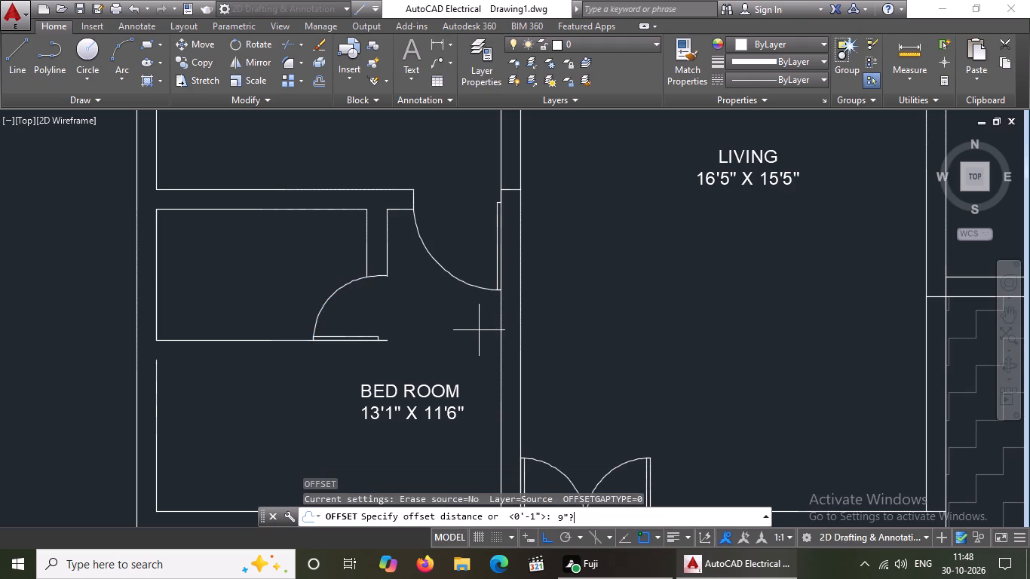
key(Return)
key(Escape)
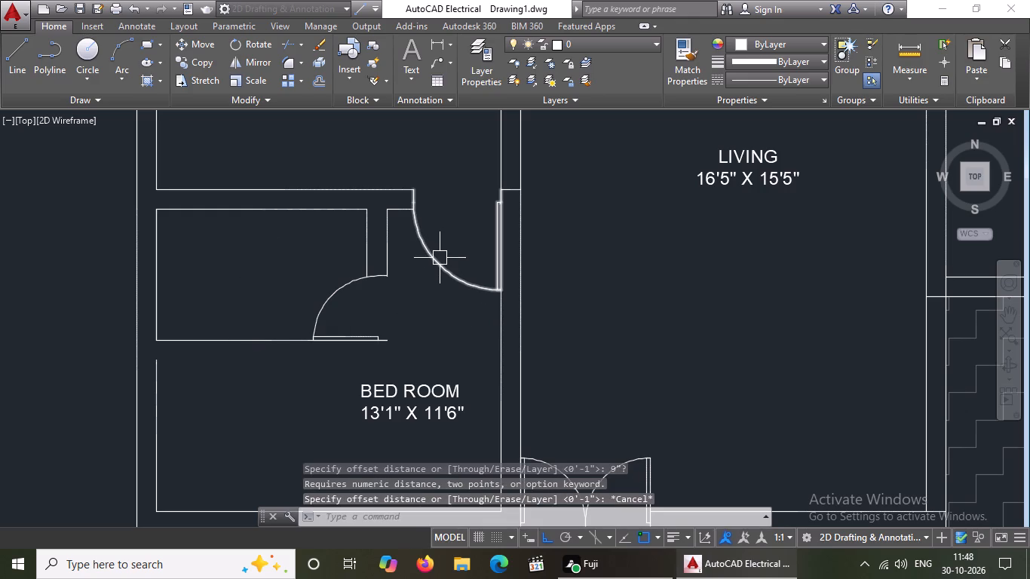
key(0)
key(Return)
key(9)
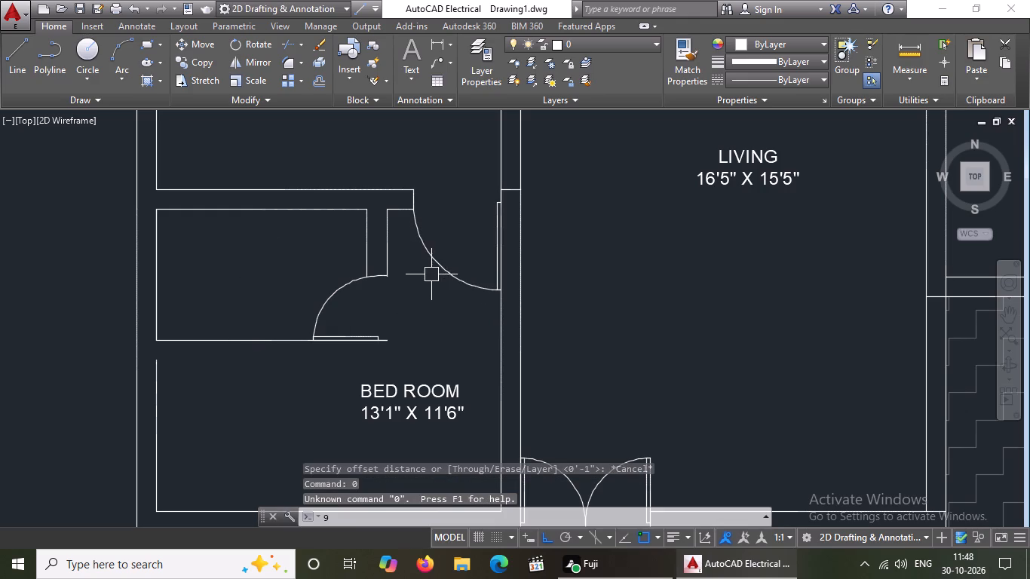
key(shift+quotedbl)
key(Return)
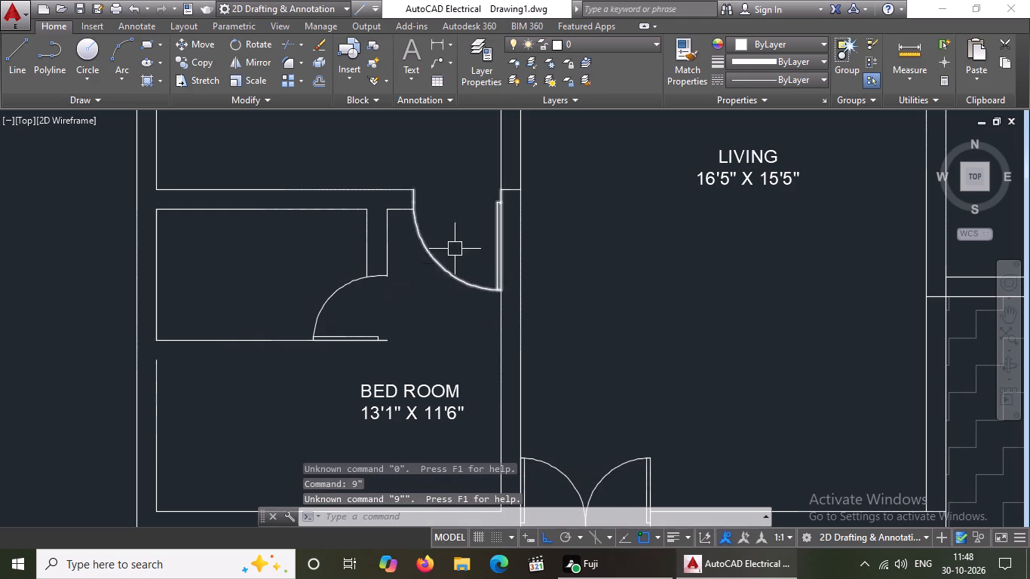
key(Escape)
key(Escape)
Offset the remaining partition wall line 9" north into the small room beside the lower bedroom.
key(o)
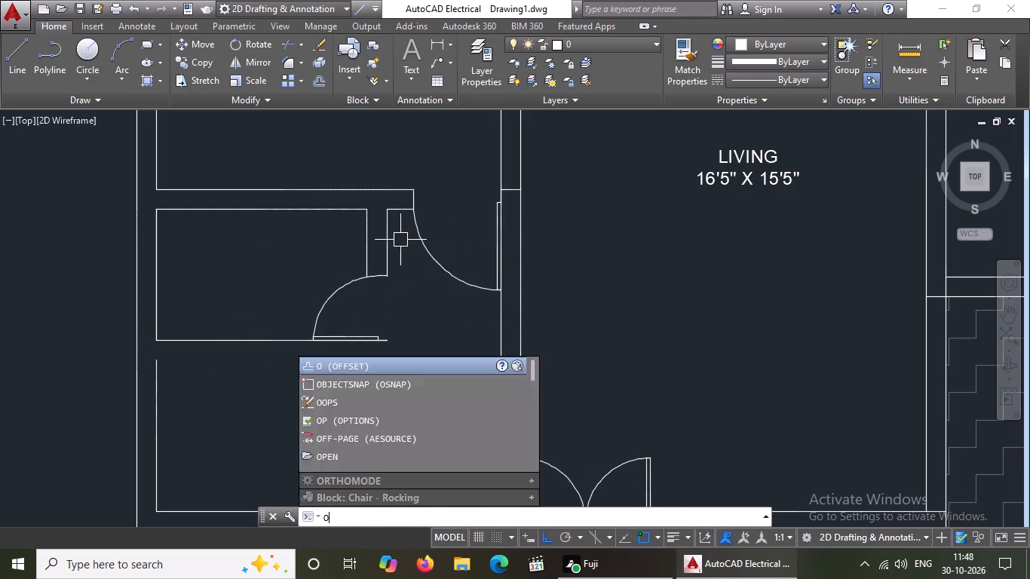
key(Return)
key(9)
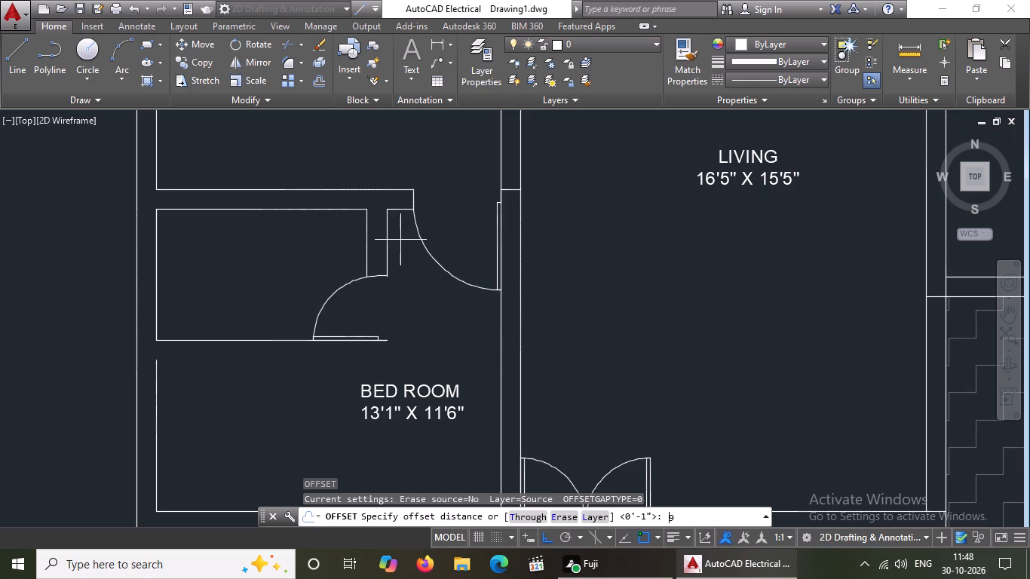
key(shift+quotedbl)
key(Return)
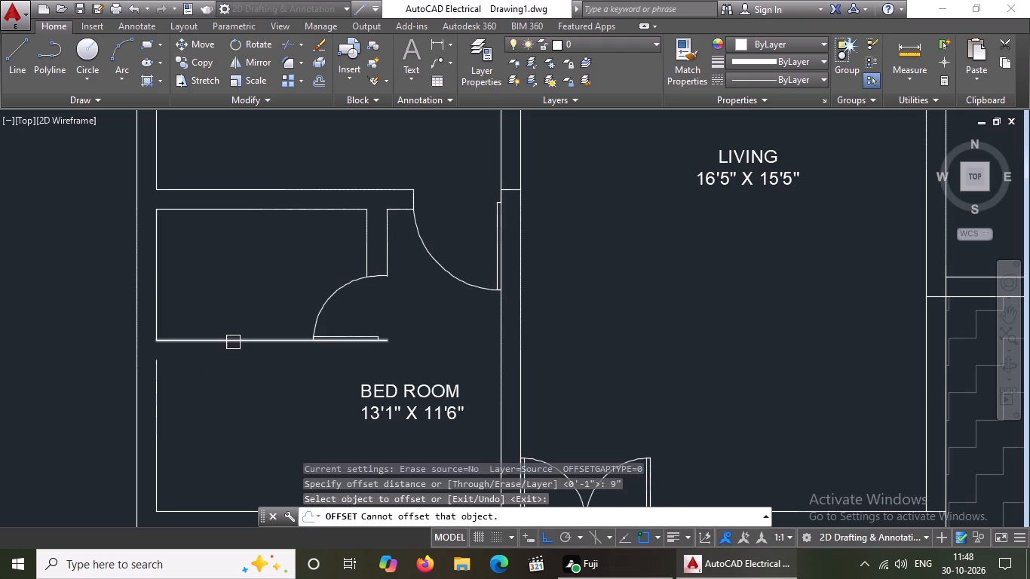
click(236, 339)
click(243, 293)
key(Escape)
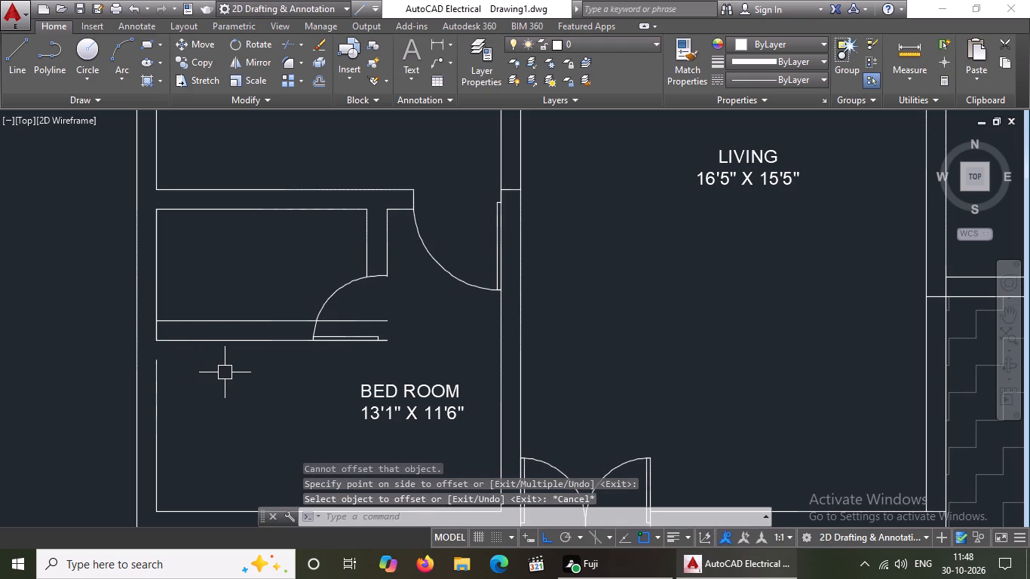
Extend the lower bedroom's west inner wall line north to meet the partition wall.
text(EX)
key(space)
key(space)
click(155, 376)
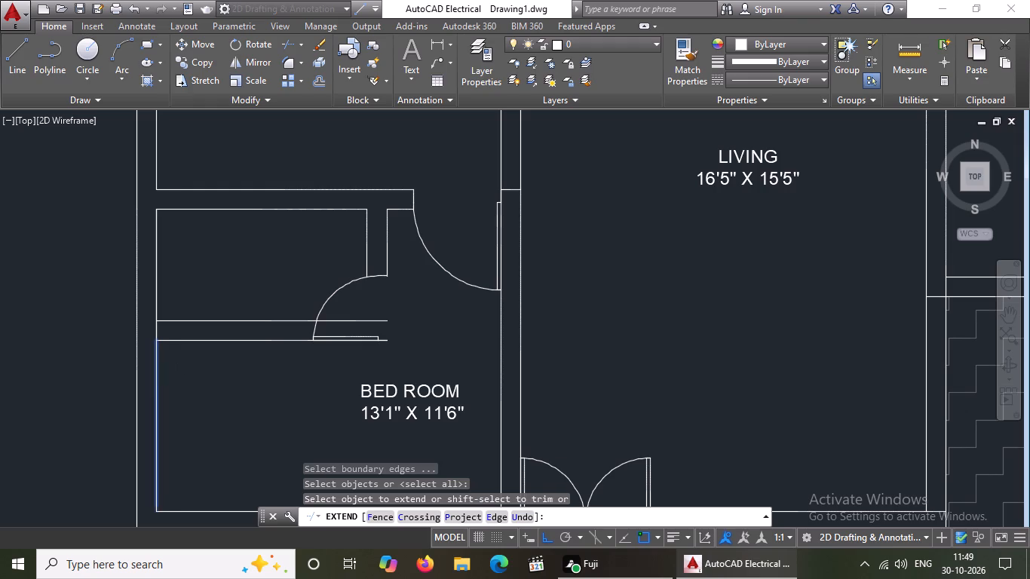
key(Escape)
Move the small room's door north so its hinge corner sits on the east end of the partition's new north line.
scroll(429, 347, down, 1)
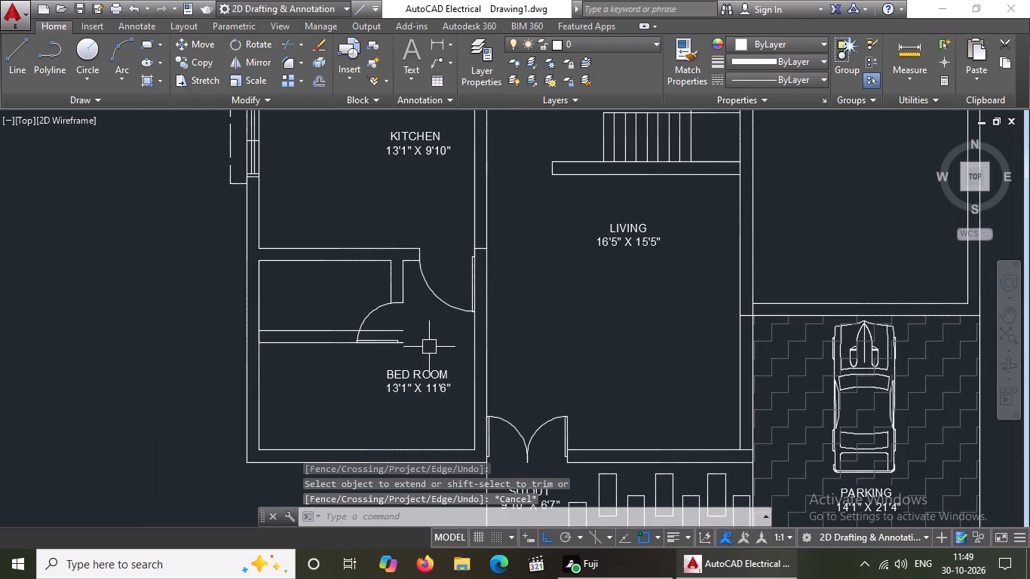
click(367, 314)
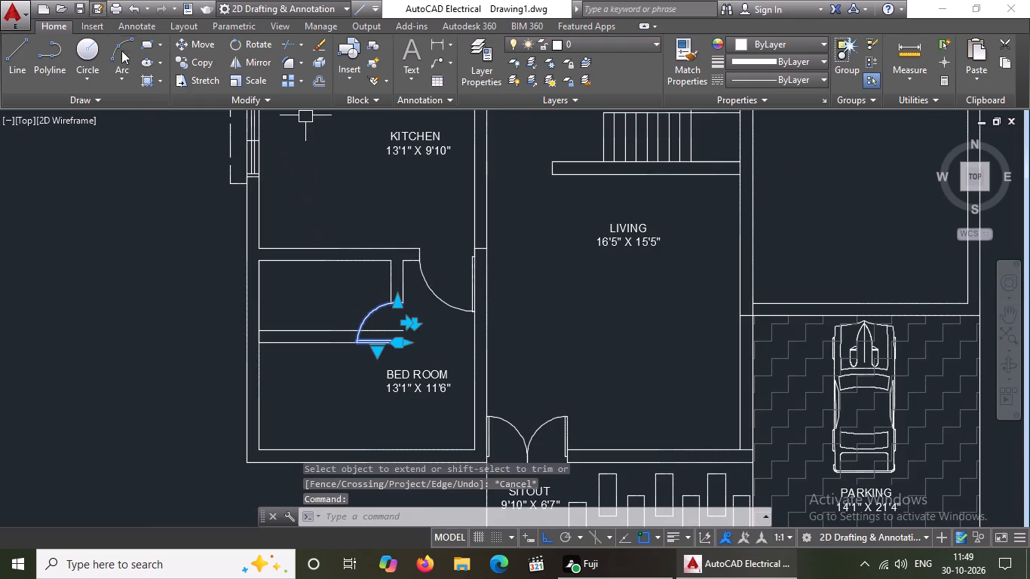
click(189, 39)
scroll(382, 354, up, 2)
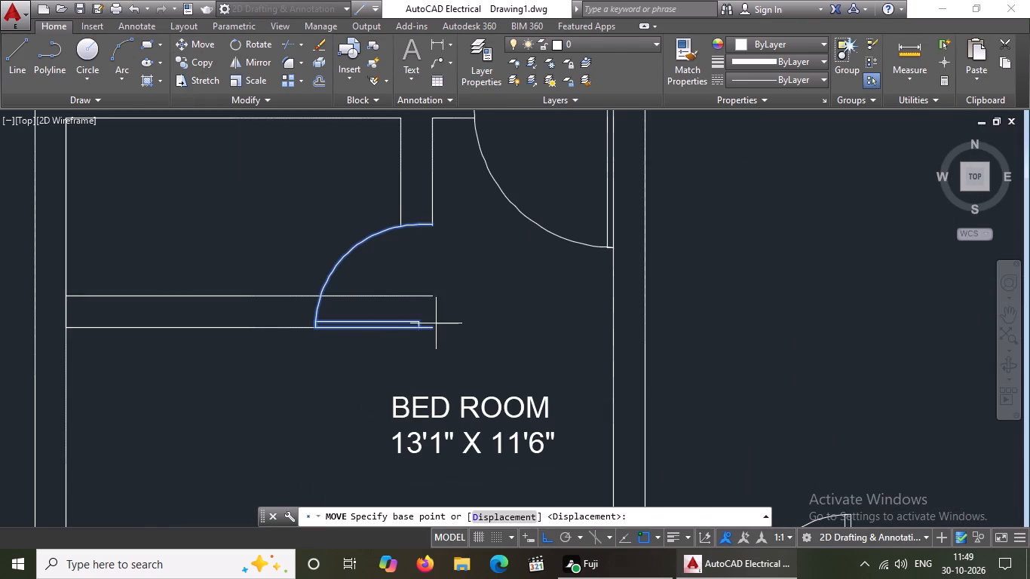
click(433, 328)
click(426, 296)
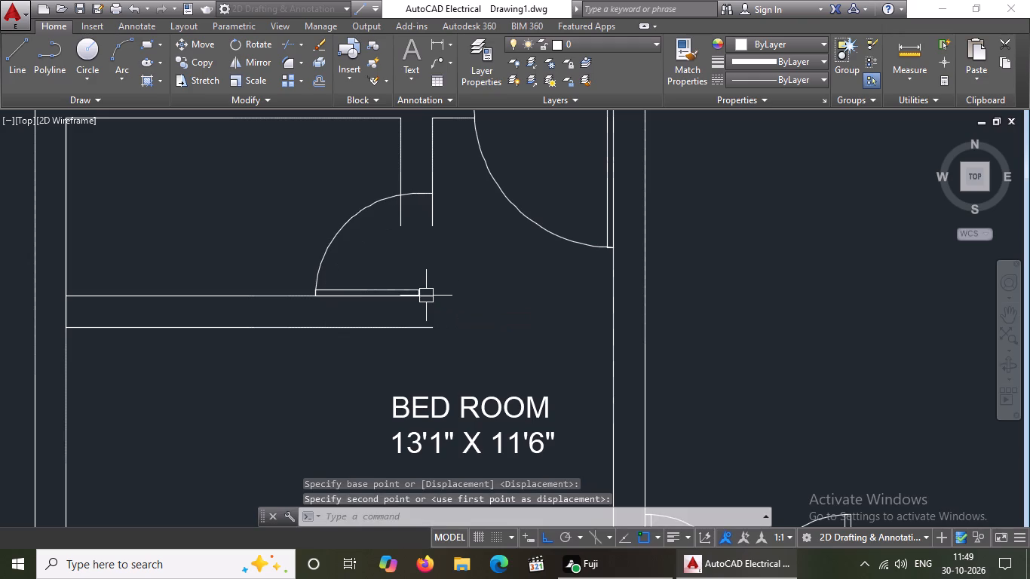
scroll(445, 299, down, 1)
key(Escape)
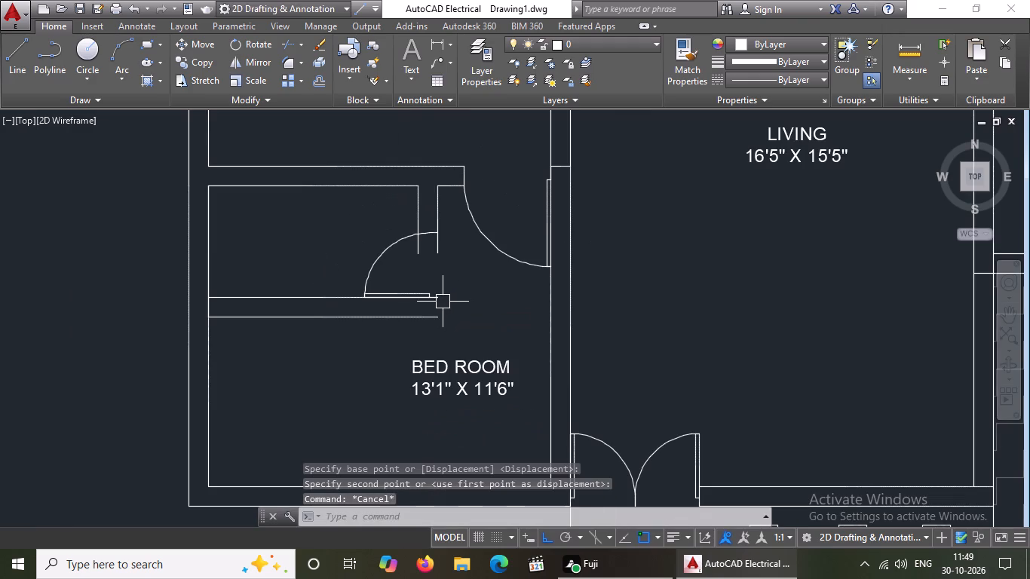
Trim the two short vertical wall lines where they extend south past the top of the small room's door arc.
key(t)
key(r)
key(space)
key(space)
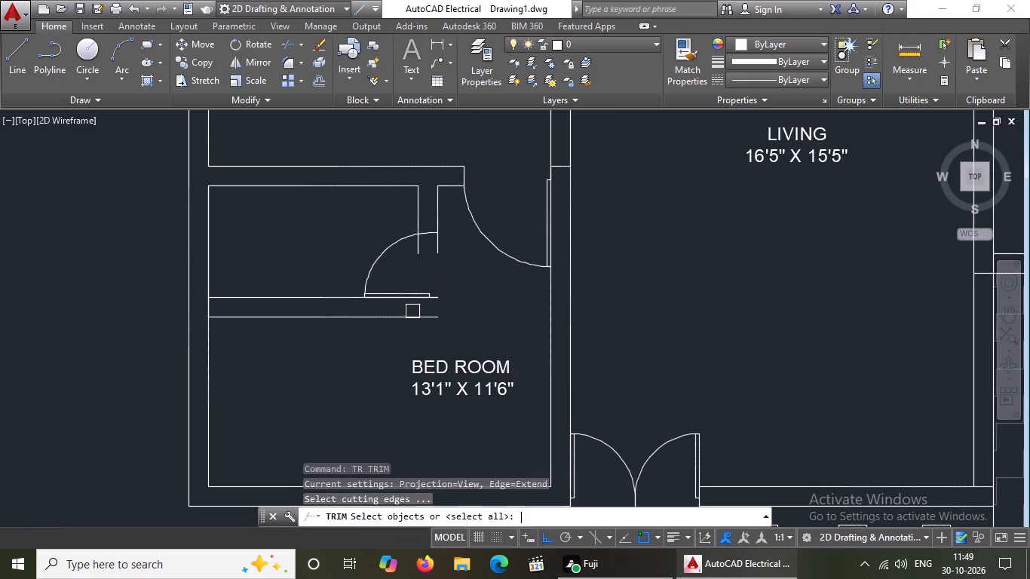
scroll(421, 269, up, 1)
click(417, 247)
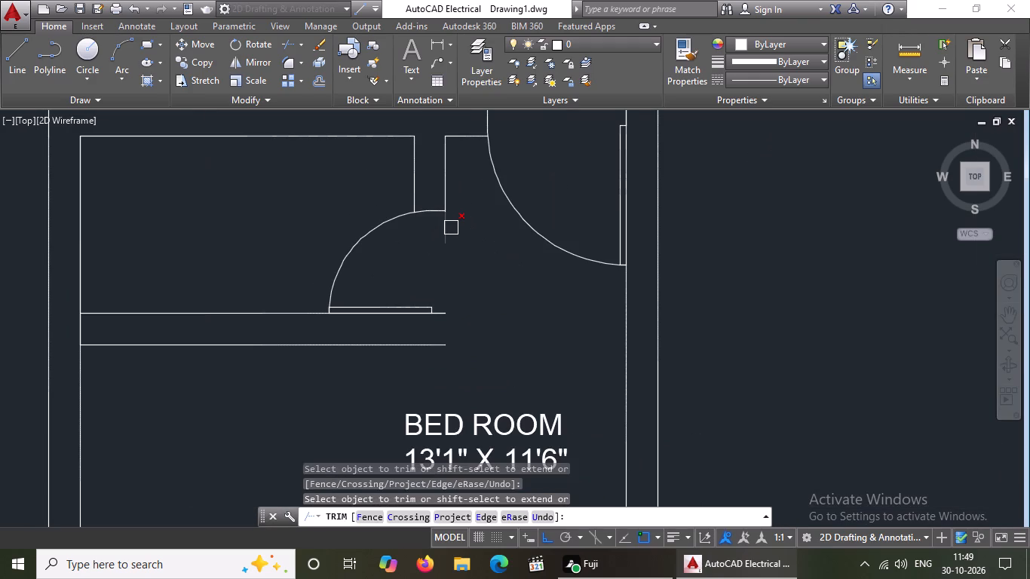
drag(452, 228, 452, 246)
key(Escape)
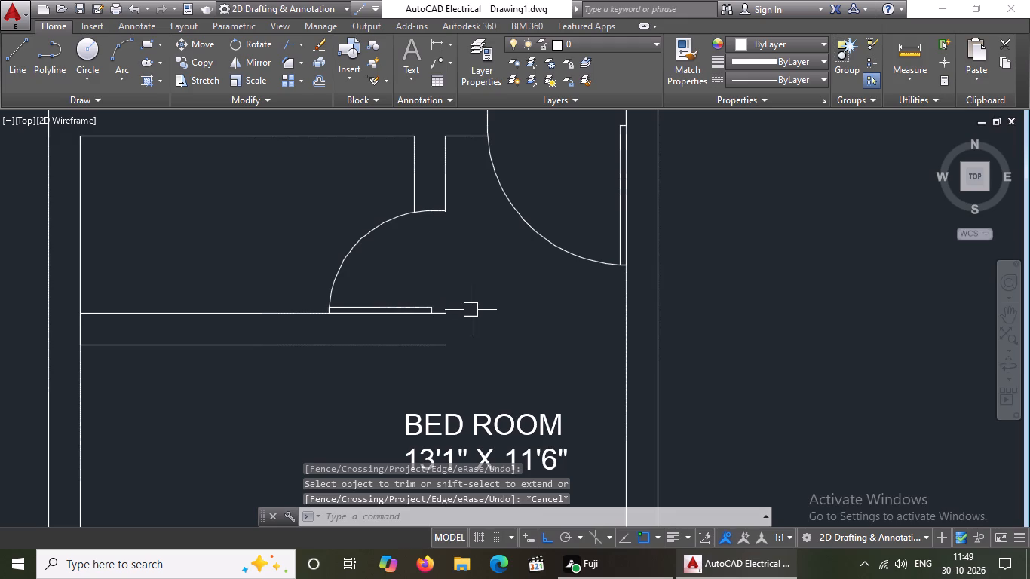
Draw a line closing the partition wall's east end between its south and north faces.
key(l)
key(Return)
click(445, 347)
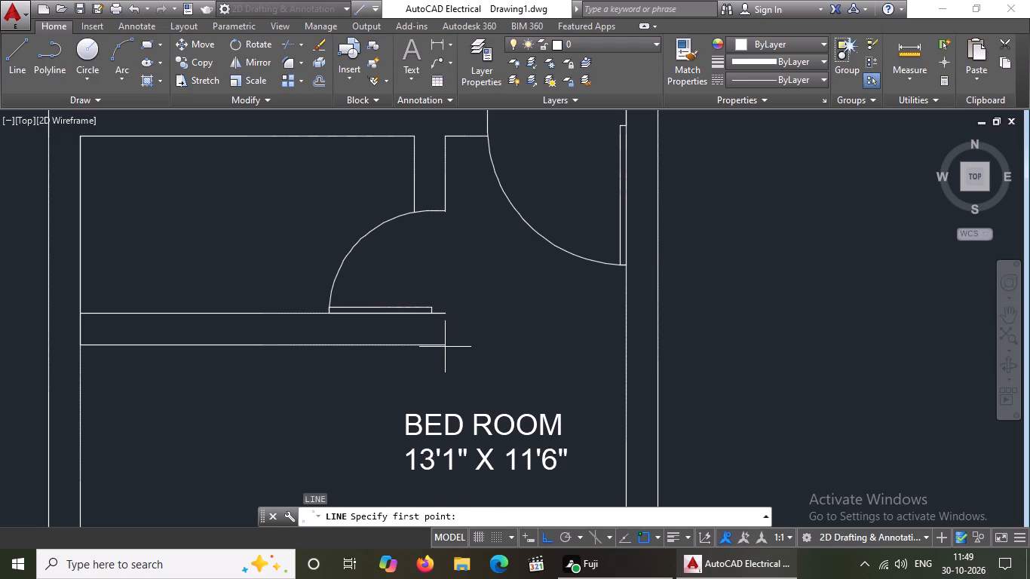
click(443, 310)
key(Escape)
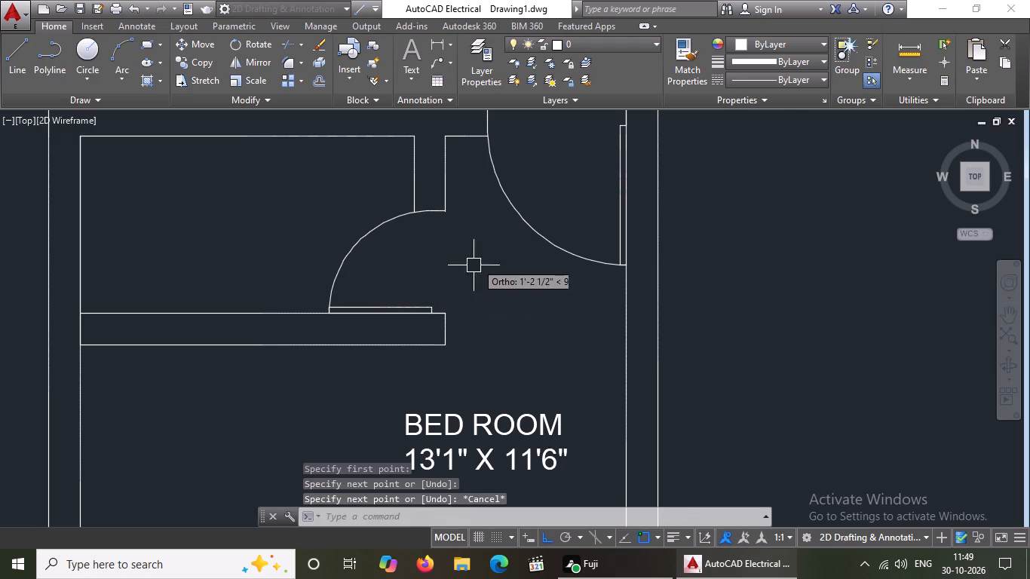
Trim the west inner wall line between the partition wall's two faces to open the wall junction.
scroll(449, 293, down, 3)
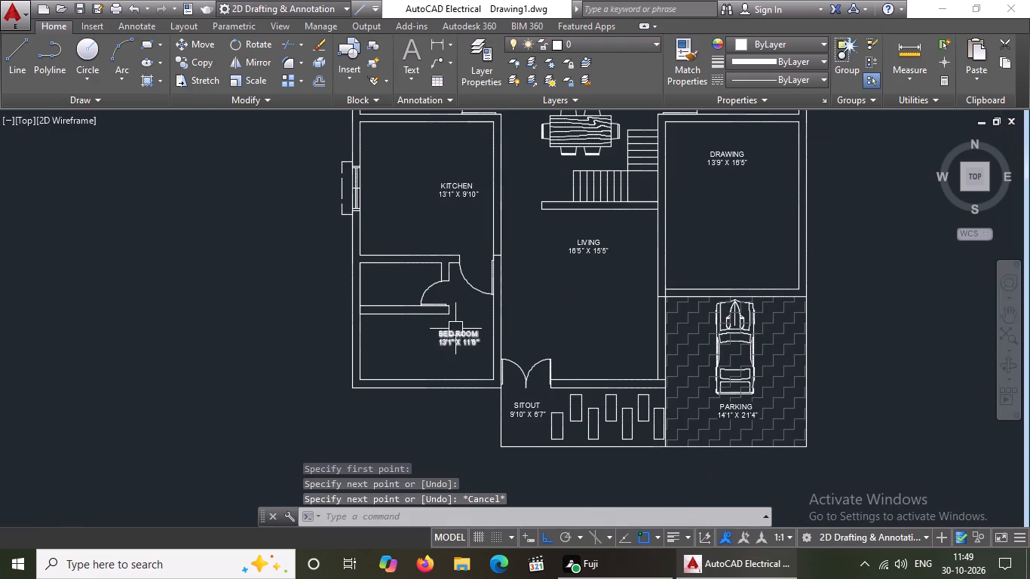
middle_drag(455, 329, 463, 400)
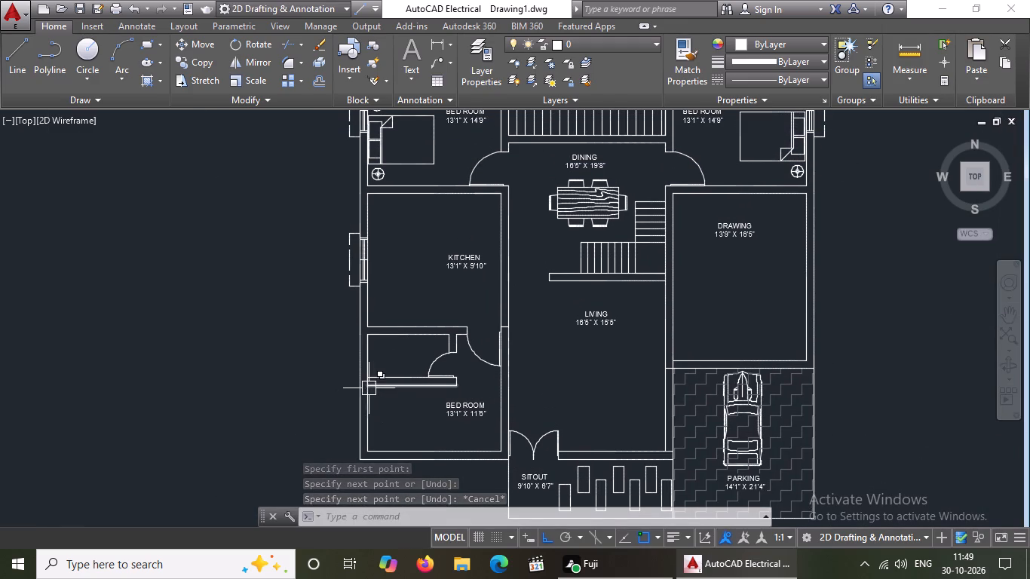
text(TR)
key(space)
key(space)
scroll(391, 390, up, 2)
scroll(321, 366, up, 2)
click(326, 363)
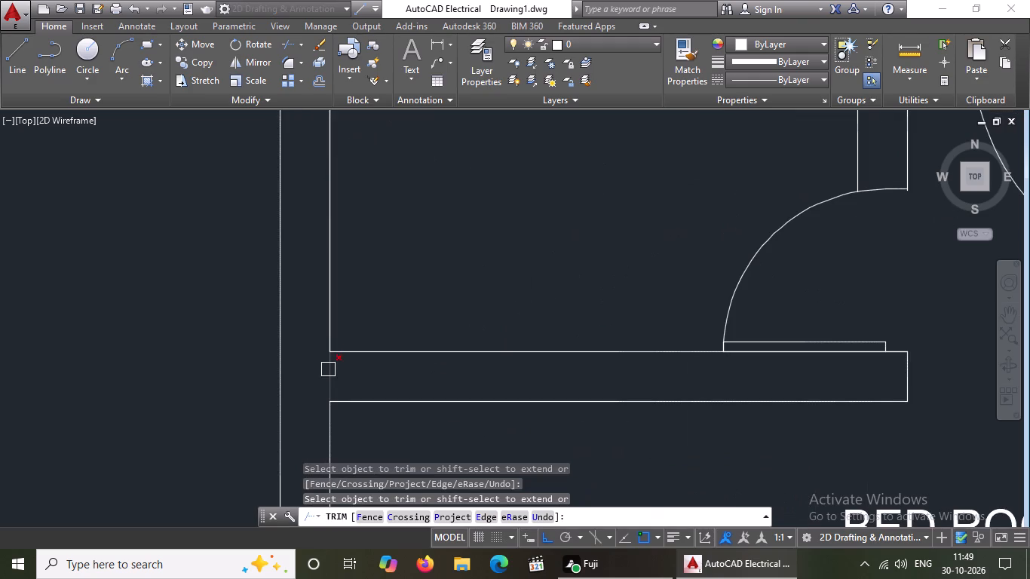
click(328, 369)
scroll(328, 369, down, 4)
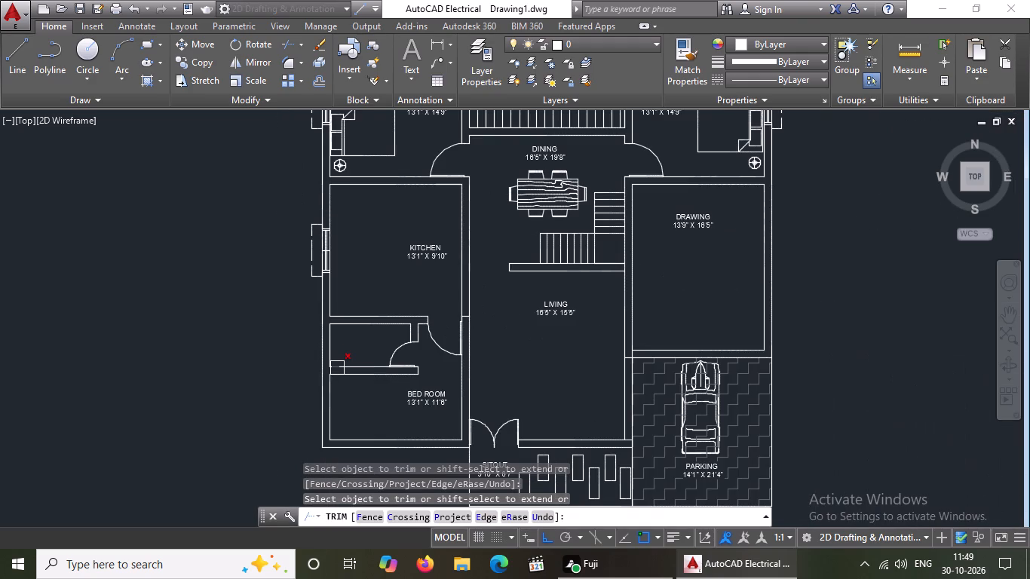
key(Escape)
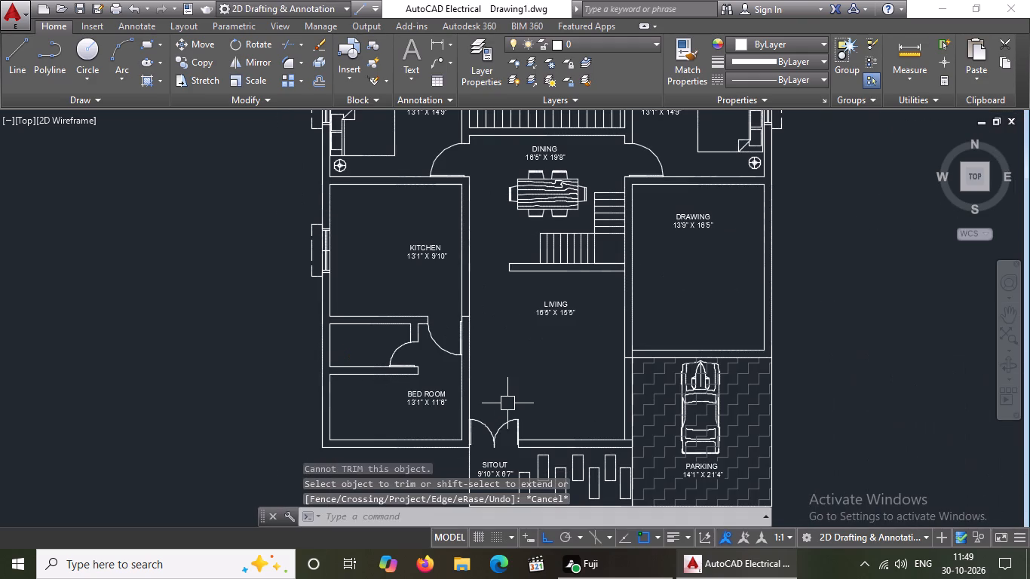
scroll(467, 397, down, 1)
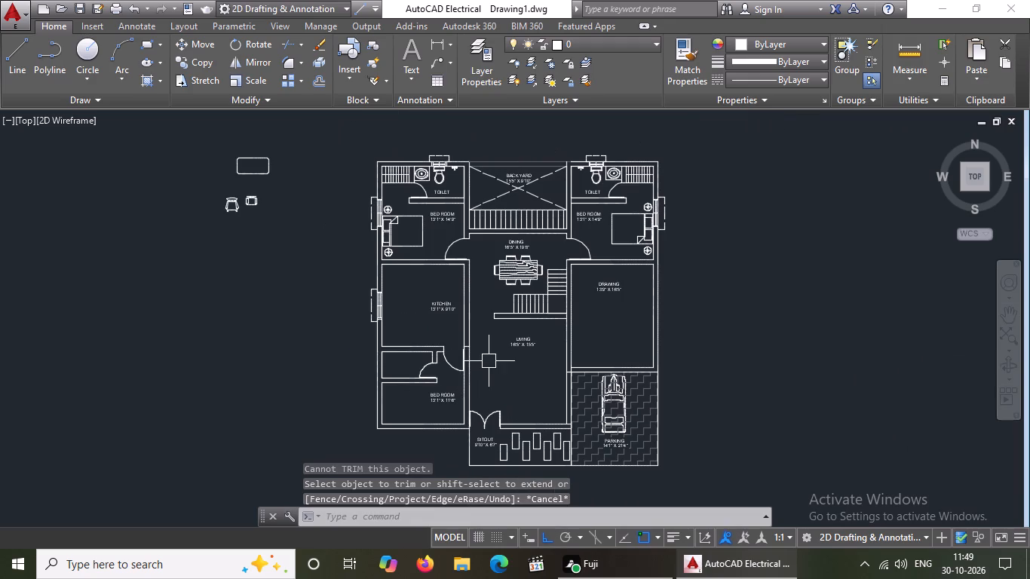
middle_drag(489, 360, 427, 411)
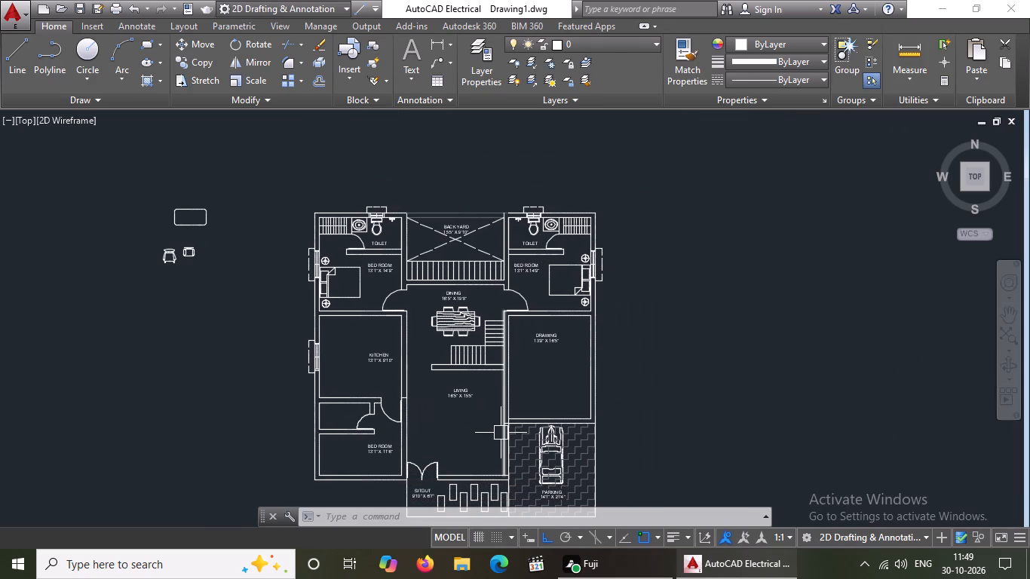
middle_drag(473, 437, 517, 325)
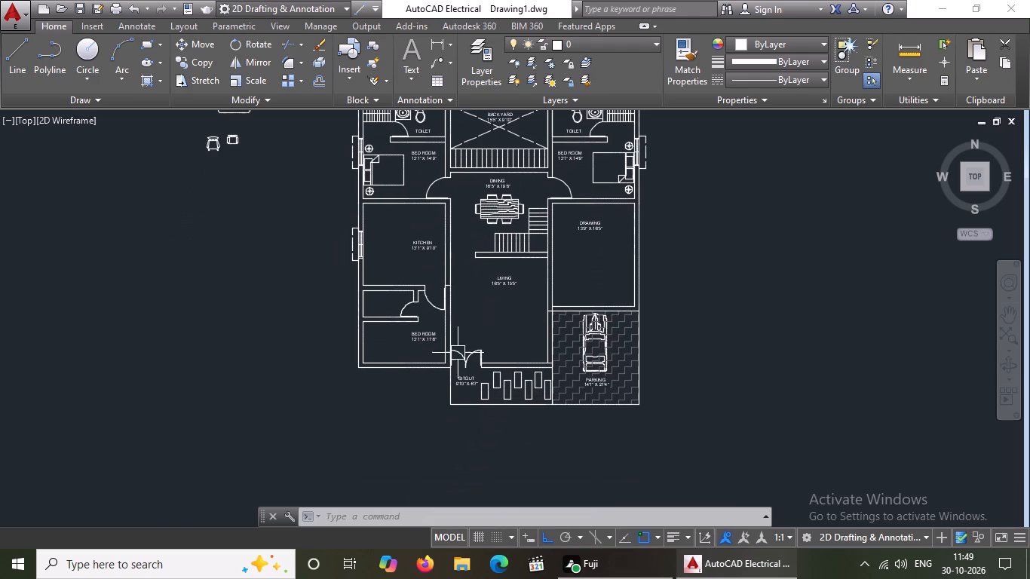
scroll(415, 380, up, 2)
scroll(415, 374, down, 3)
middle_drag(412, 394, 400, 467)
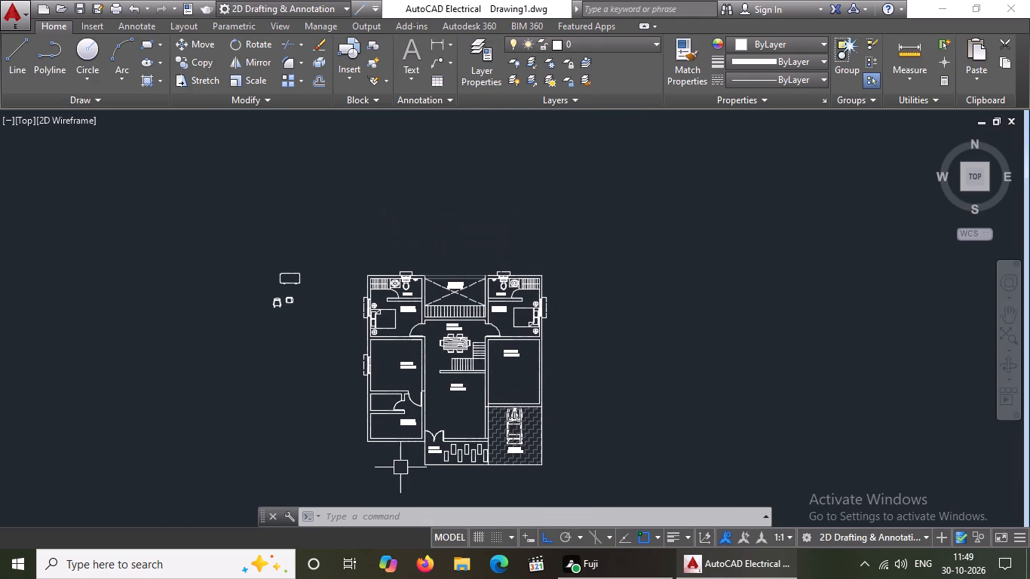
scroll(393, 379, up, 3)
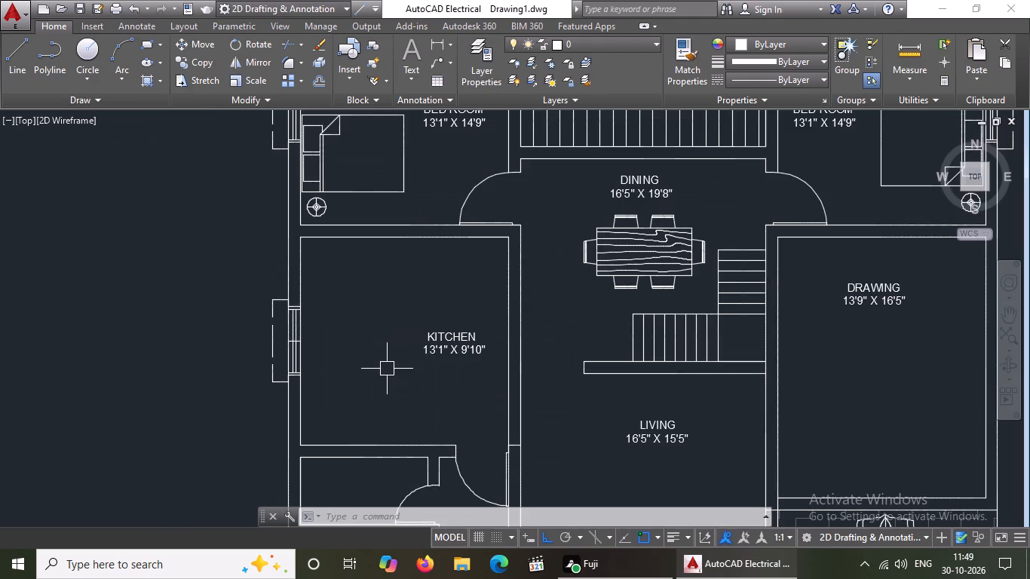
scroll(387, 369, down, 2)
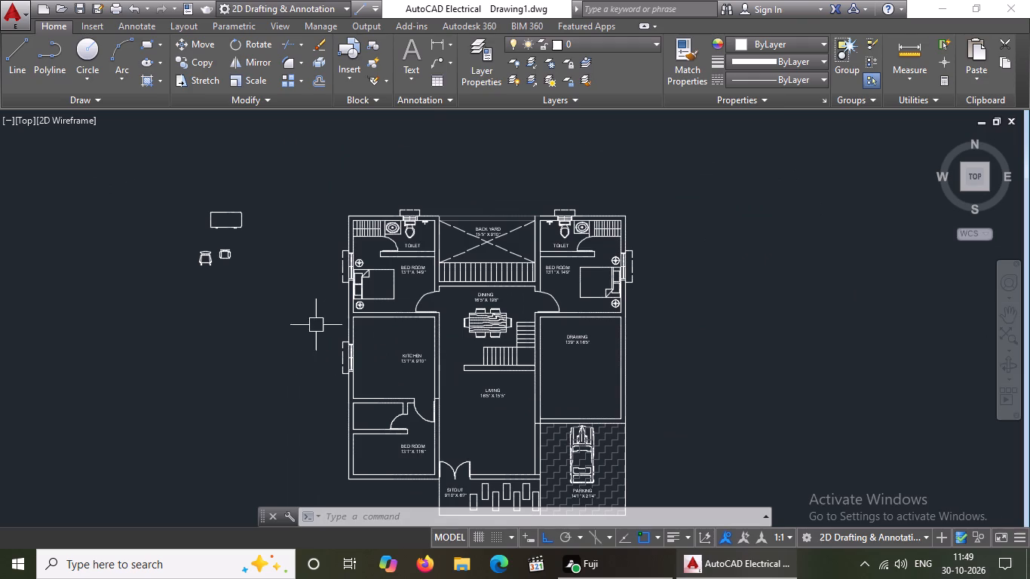
Move the DRAWING room label about 5'-0" south, towards the middle of the room.
scroll(599, 366, up, 1)
click(560, 330)
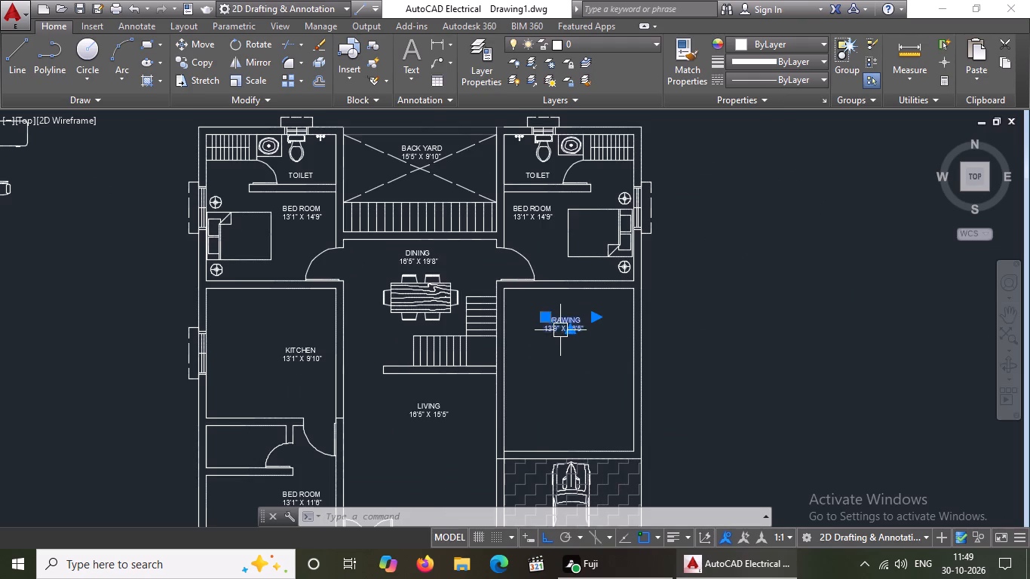
drag(547, 315, 548, 323)
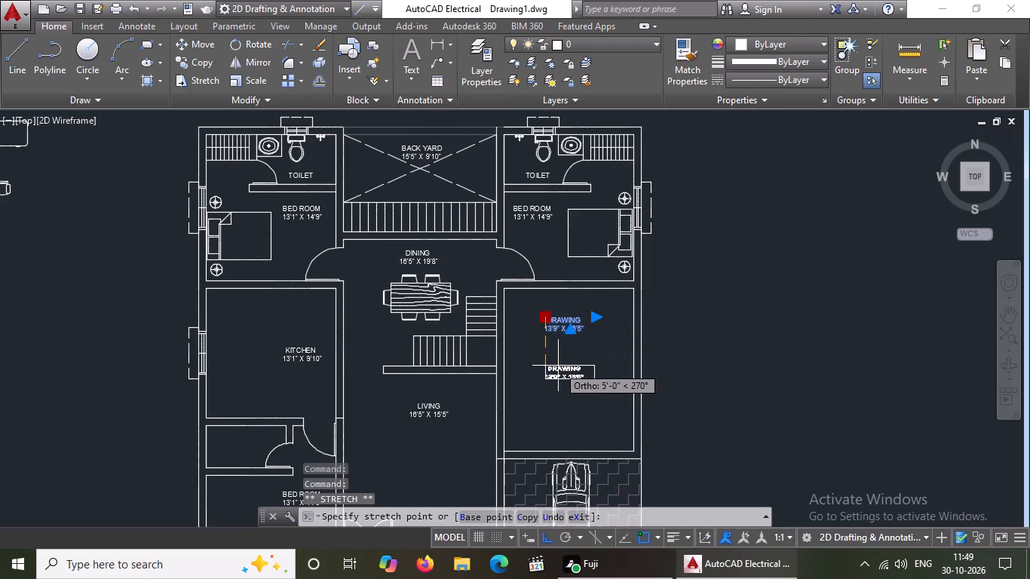
click(558, 365)
scroll(558, 364, down, 1)
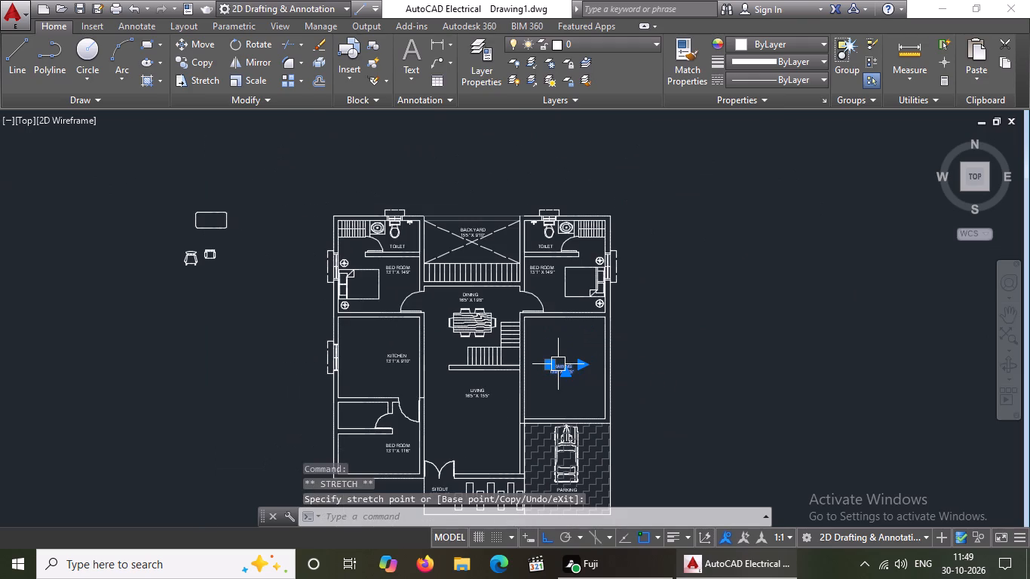
key(Escape)
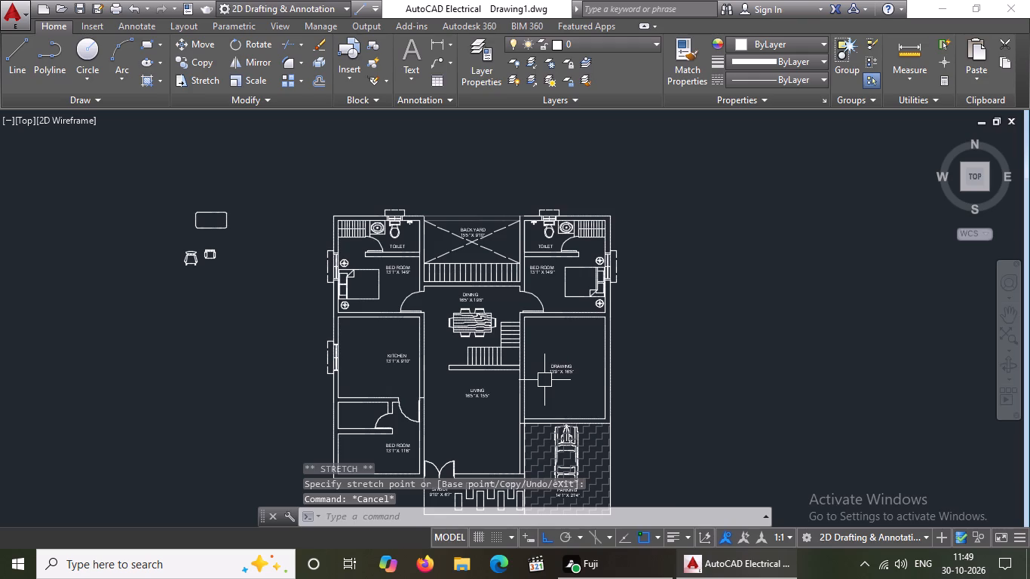
Insert the three-seat and two-seat roundback sofa blocks from DesignCenter's Home - Space Planner into the empty area west of the plan.
text(DC)
key(space)
key(space)
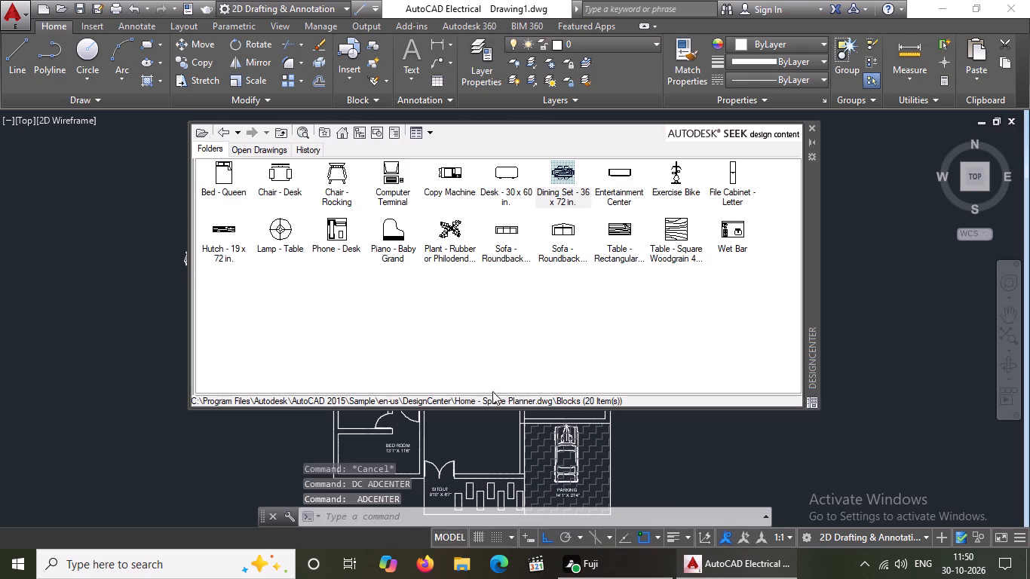
drag(496, 253, 400, 333)
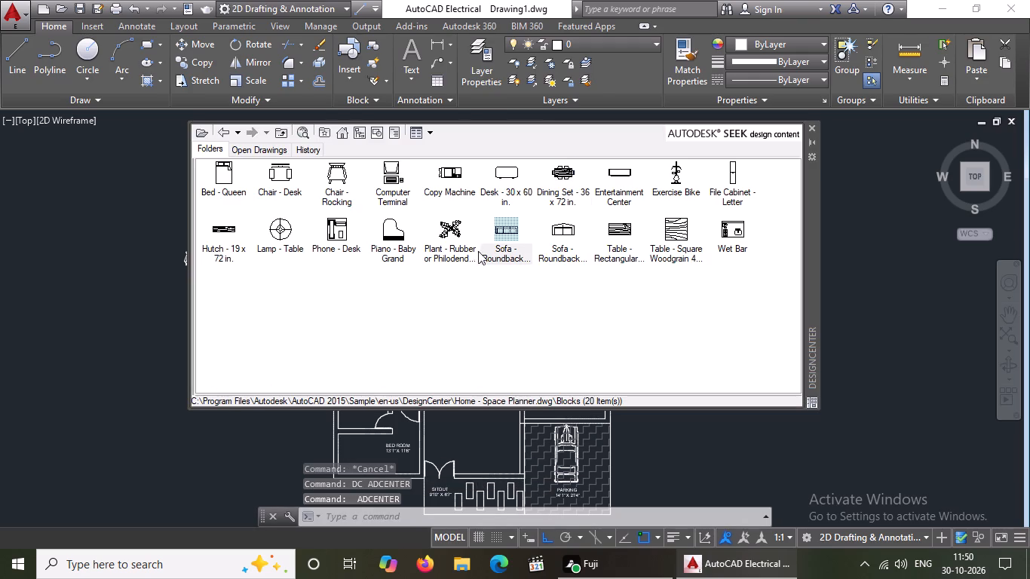
double_click(498, 250)
click(526, 374)
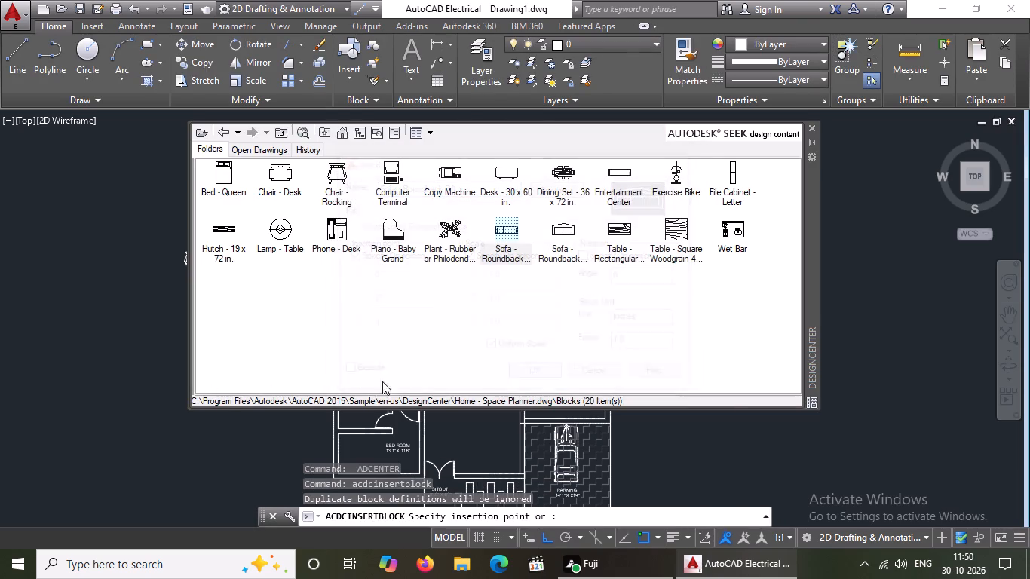
click(114, 382)
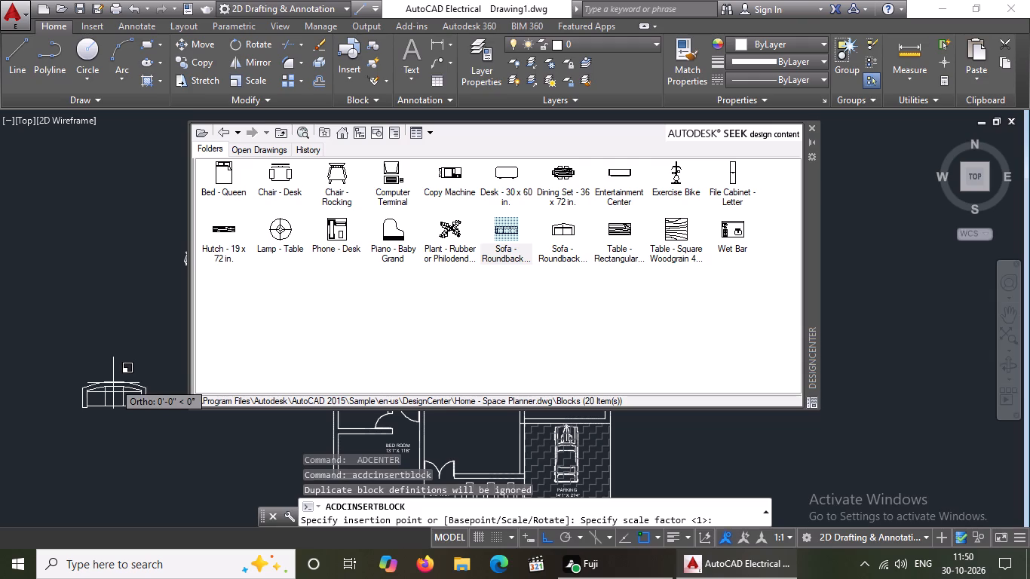
key(Return)
drag(563, 244, 176, 313)
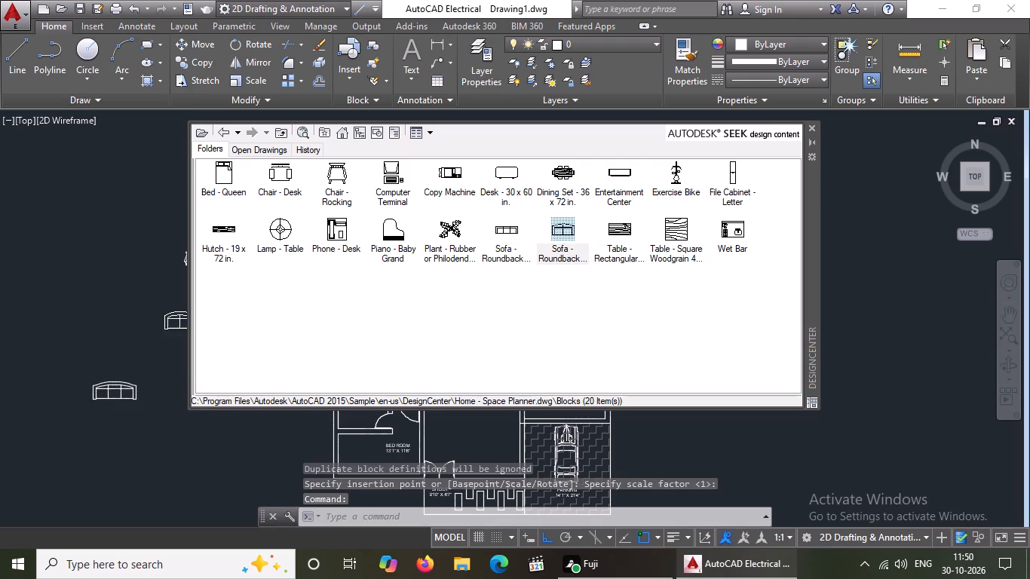
drag(176, 313, 158, 317)
Insert the square woodgrain table and the rectangular table blocks near the sofas west of the plan, and close DesignCenter.
drag(688, 228, 205, 394)
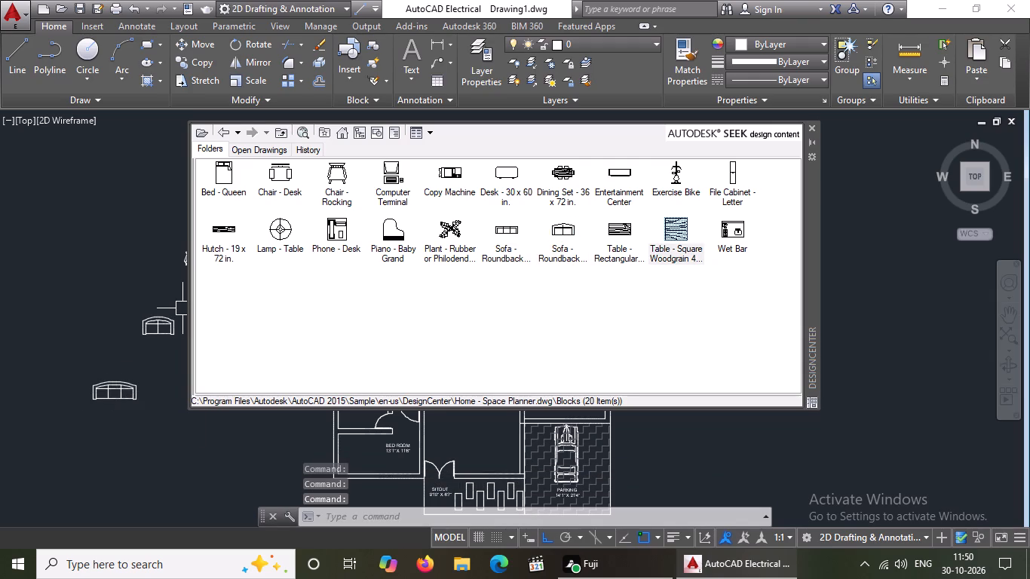
drag(205, 394, 164, 424)
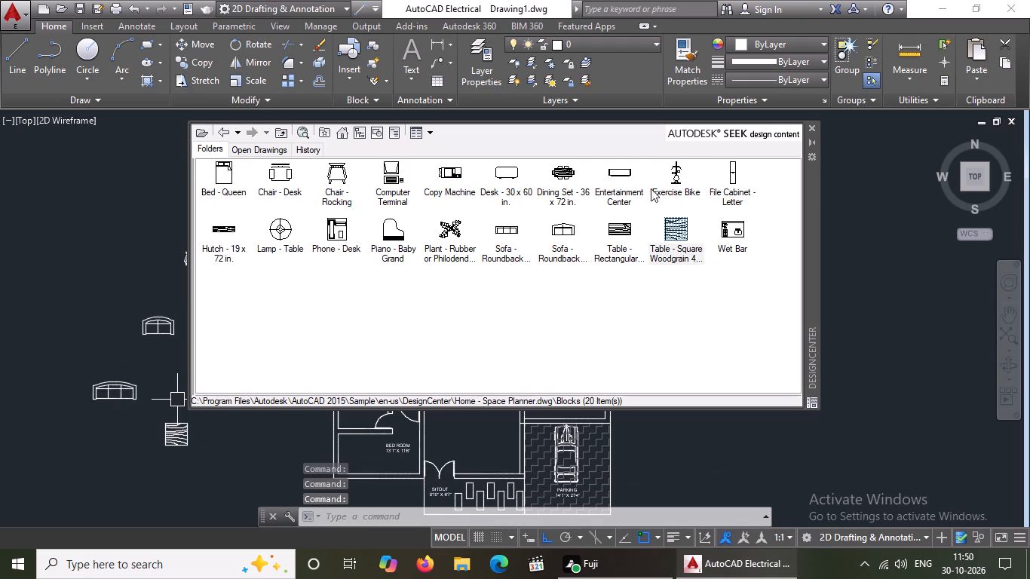
drag(622, 237, 164, 362)
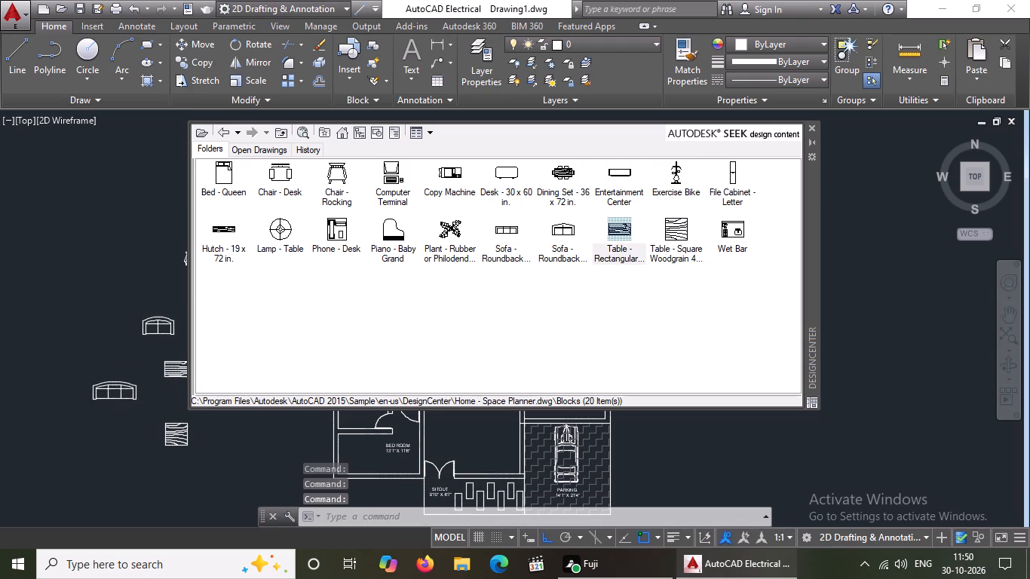
click(810, 129)
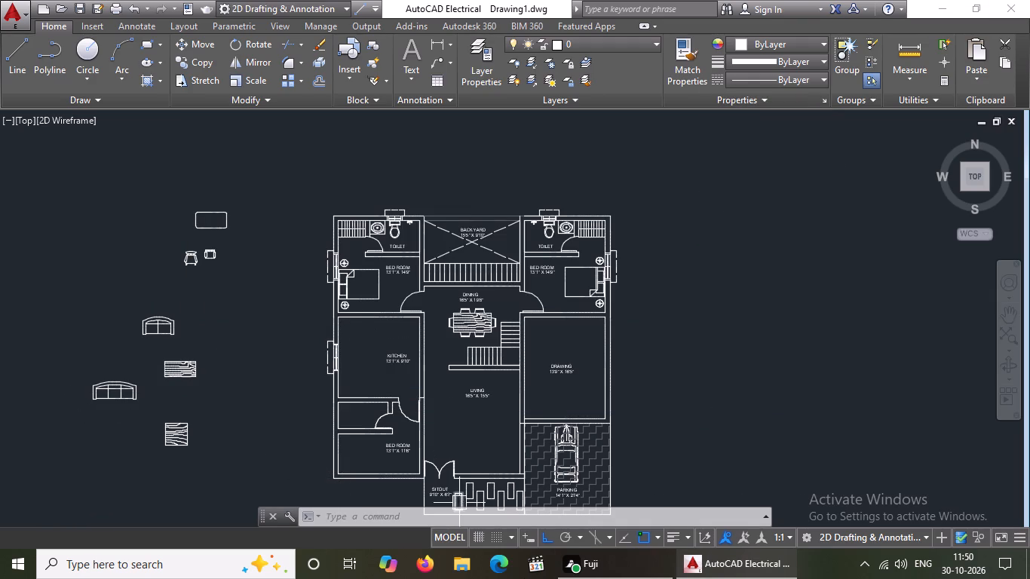
Trim the lines crossing the wall junction at the drawing room's southwest corner, including the leftover stub beside the parking area.
scroll(476, 443, down, 1)
scroll(492, 486, up, 2)
scroll(507, 417, up, 2)
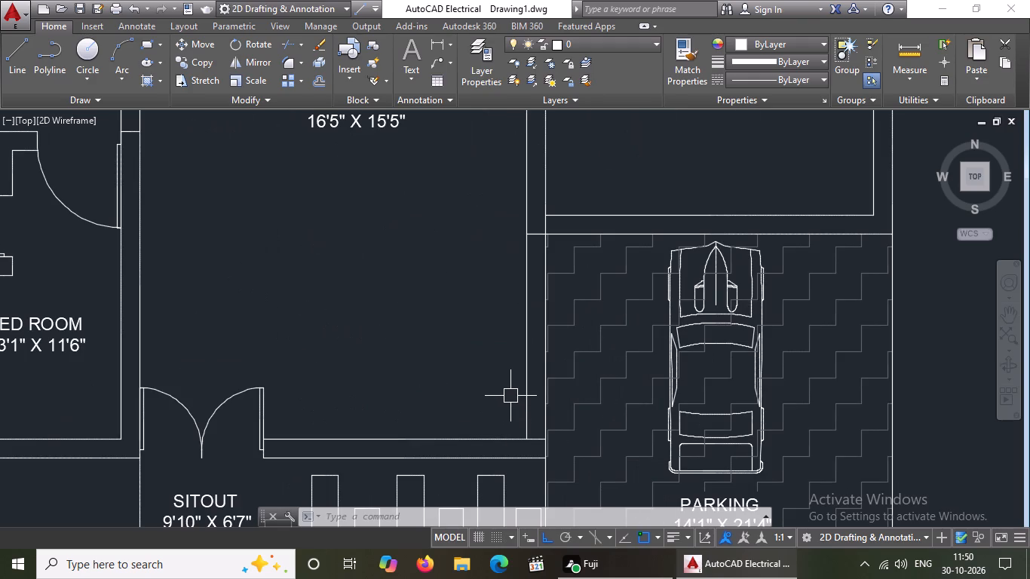
text(TR)
key(space)
key(space)
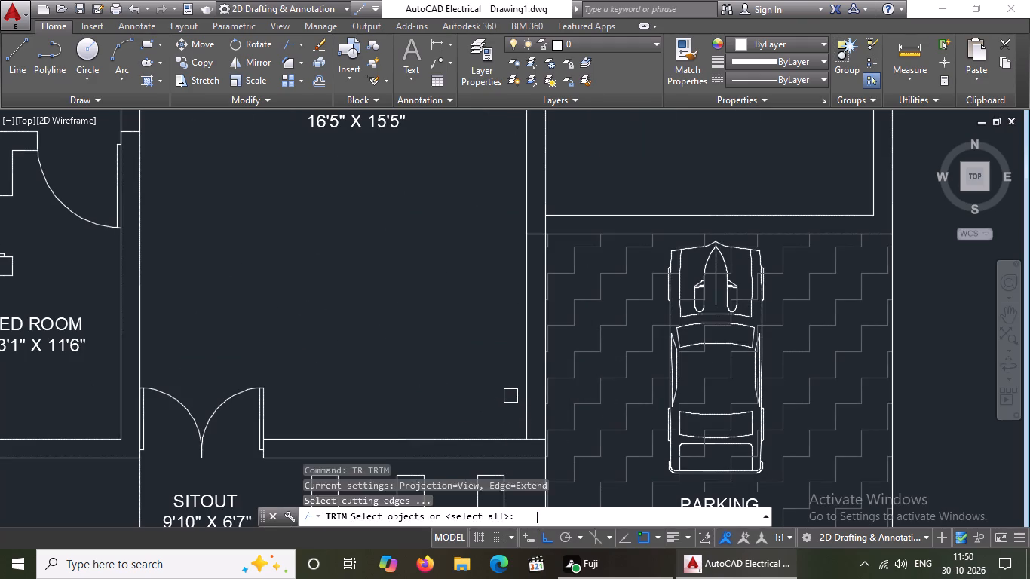
click(542, 226)
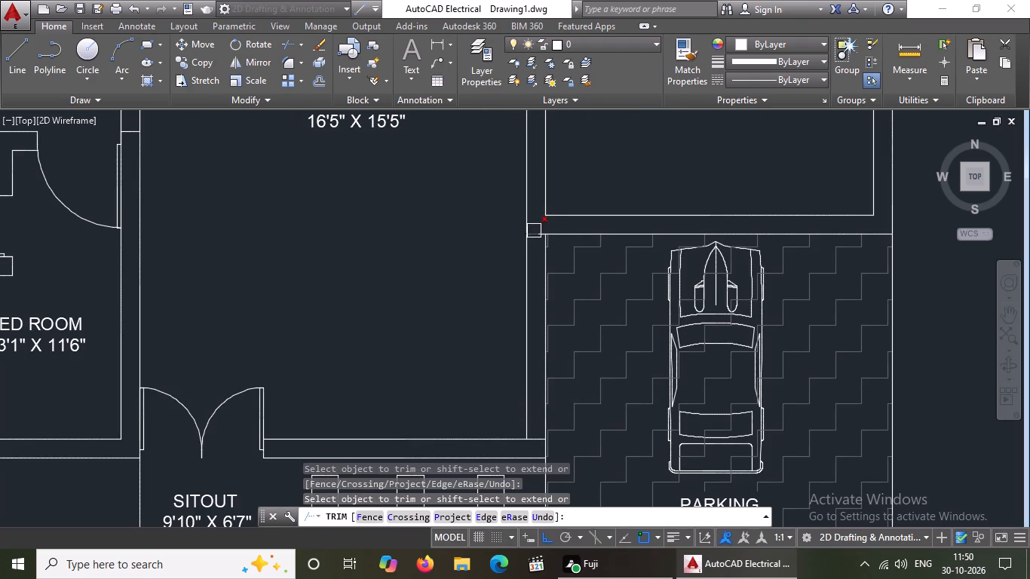
click(535, 233)
scroll(536, 233, up, 2)
click(536, 233)
scroll(539, 260, down, 3)
key(Escape)
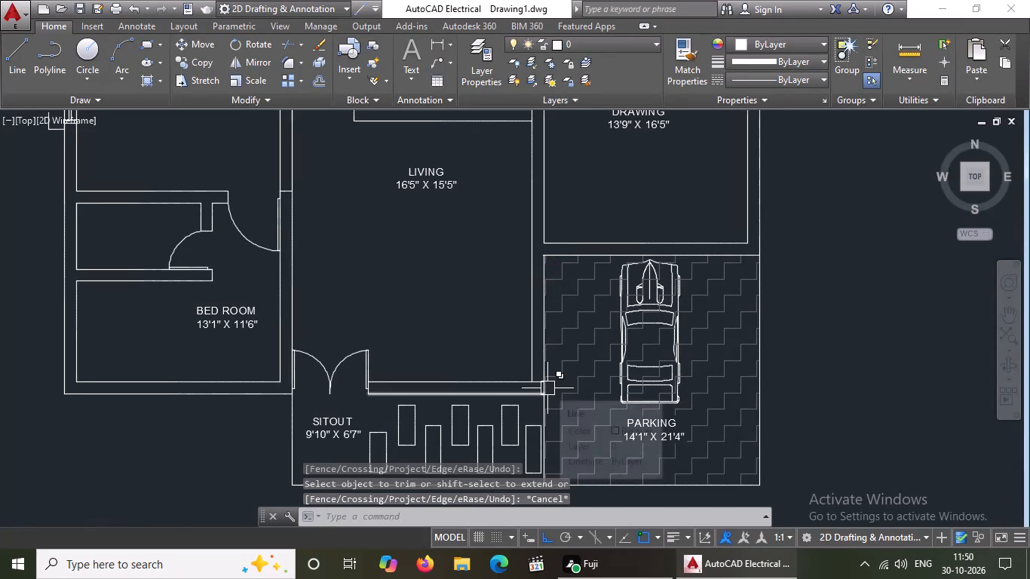
text(TR)
key(space)
key(space)
scroll(549, 282, up, 4)
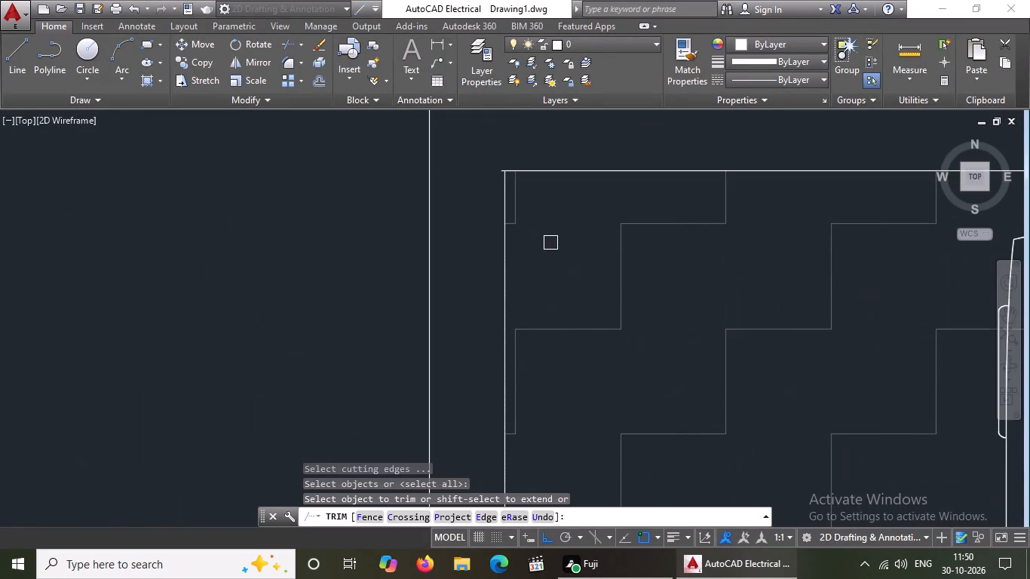
click(496, 166)
scroll(494, 316, down, 3)
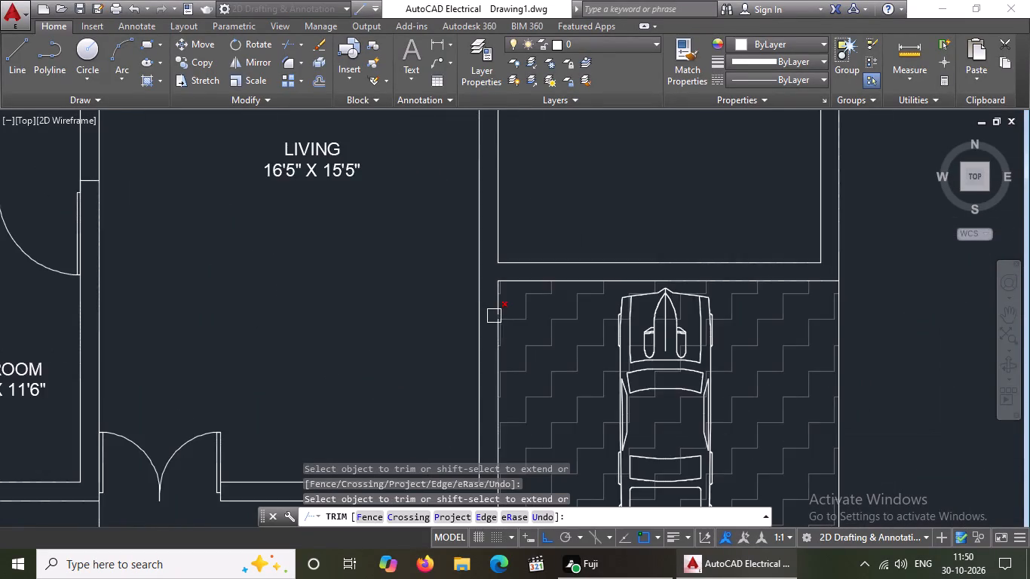
Trim the living room's south inner wall line between the east wall's two faces to open the southeast junction.
scroll(494, 316, down, 2)
scroll(490, 404, up, 3)
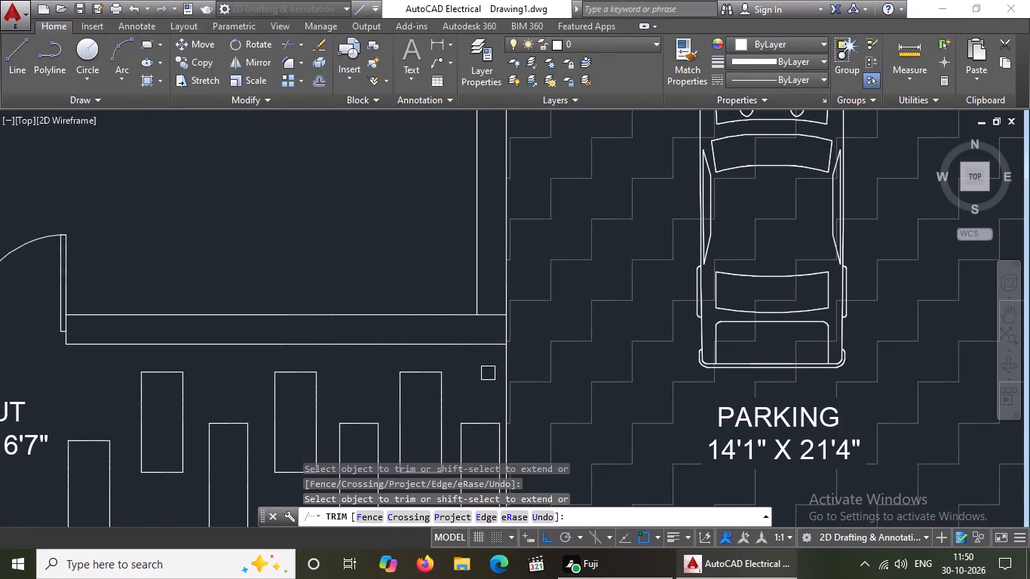
click(493, 313)
scroll(467, 350, down, 3)
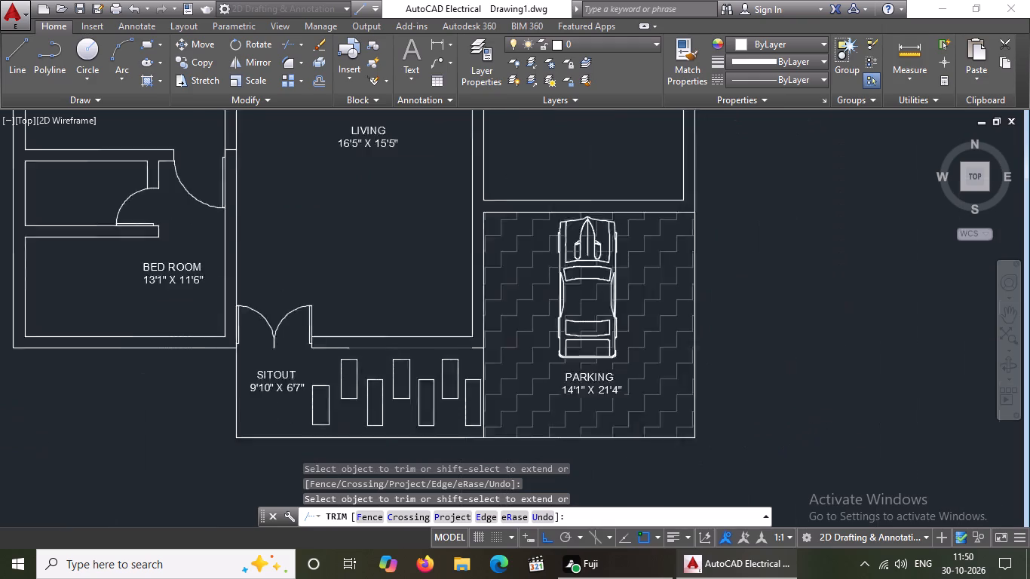
key(Escape)
Rotate the three-seat sofa west of the plan by 270 degrees.
scroll(223, 440, down, 3)
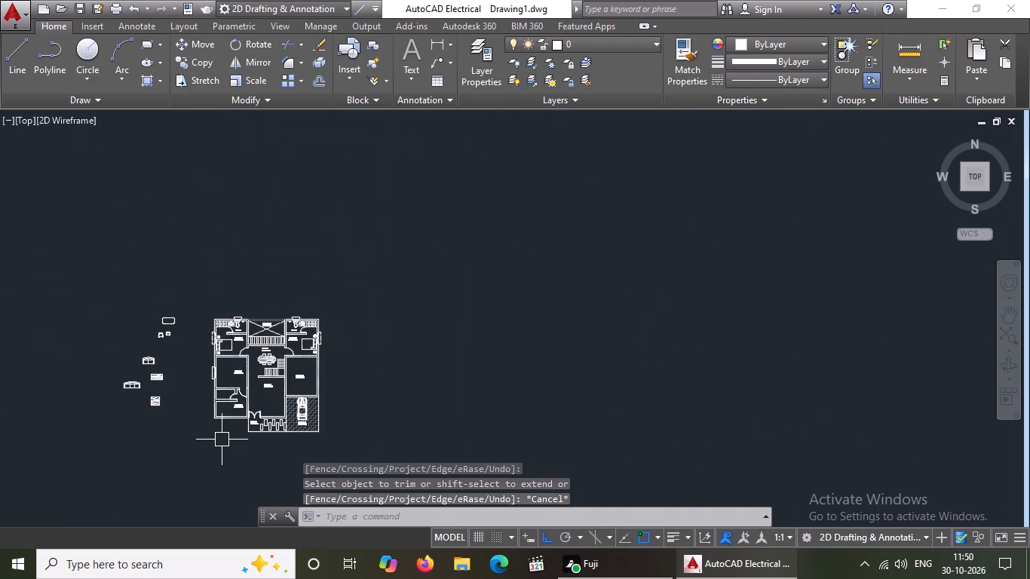
scroll(142, 394, up, 2)
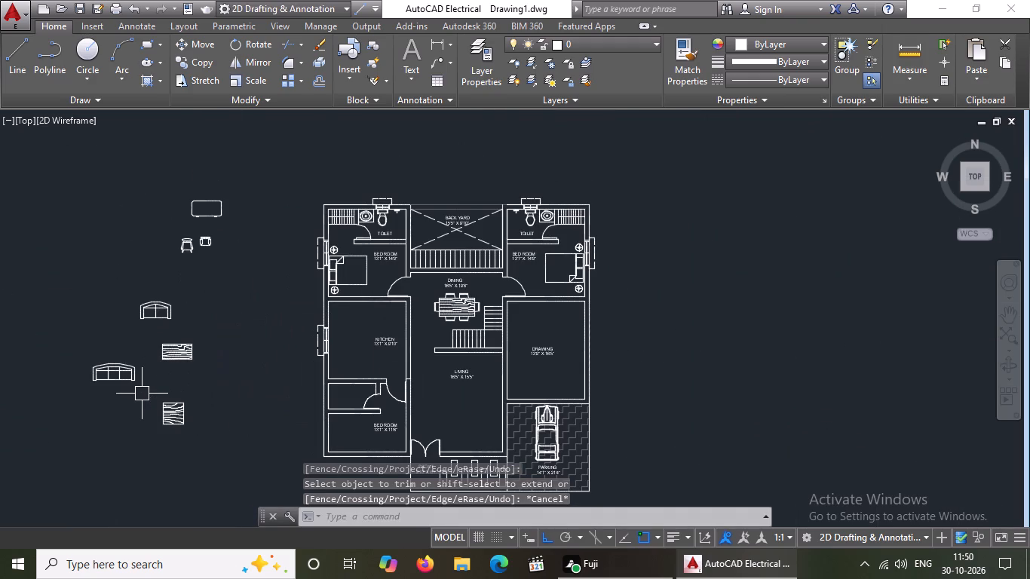
click(115, 379)
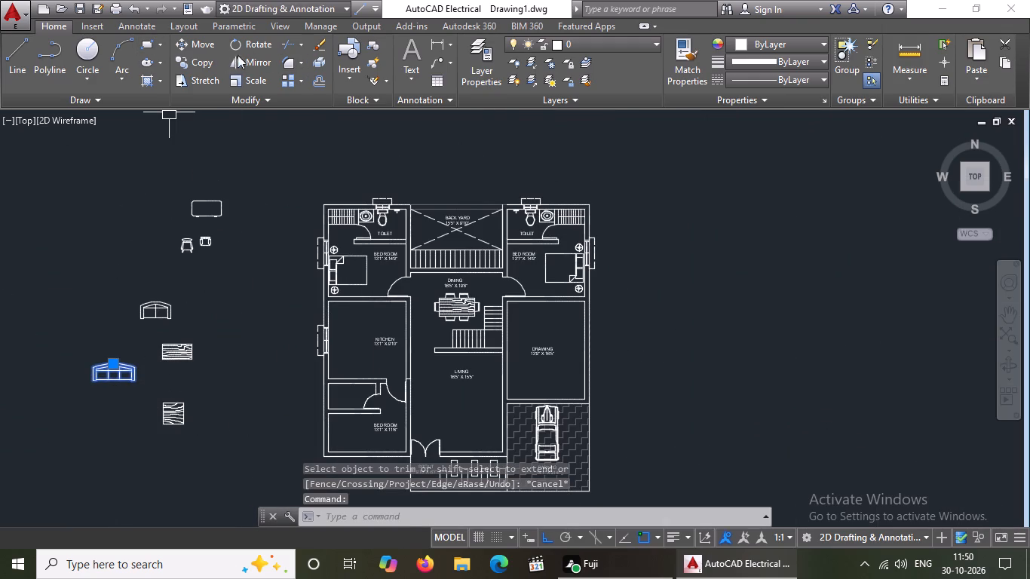
click(247, 45)
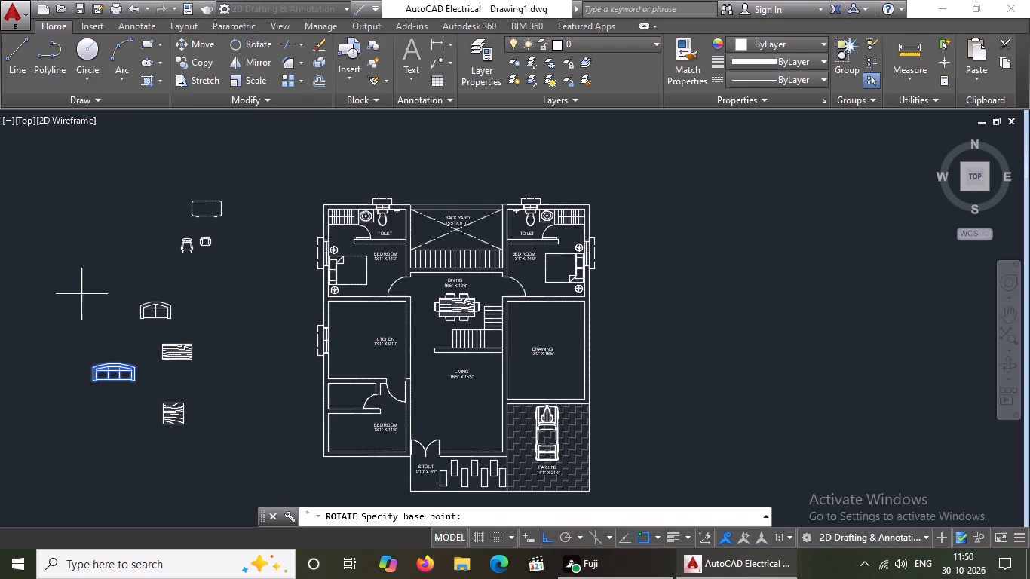
click(118, 368)
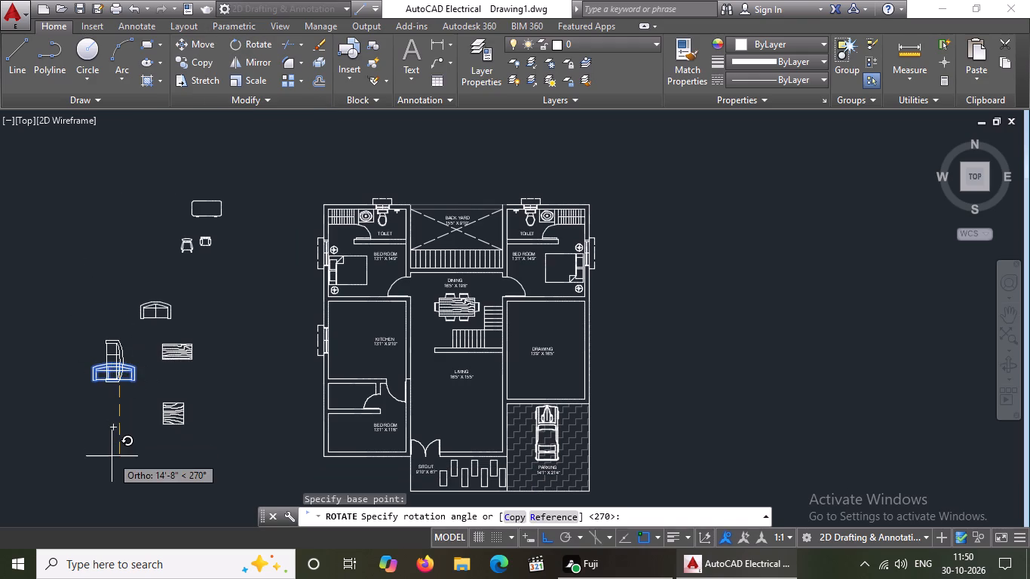
click(112, 456)
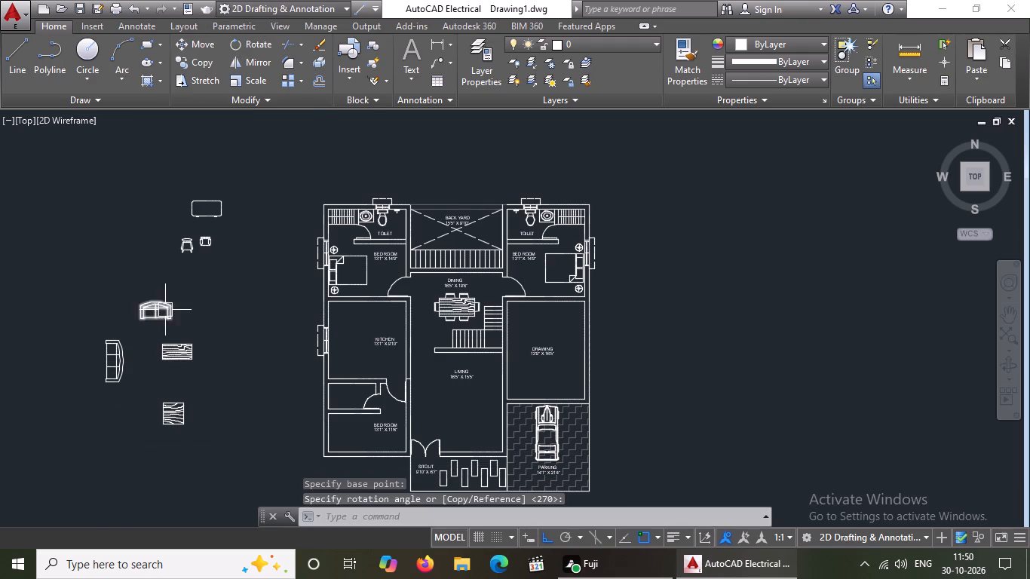
Rotate the two-seat sofa west of the plan by 180 degrees so its curved back faces south.
click(165, 305)
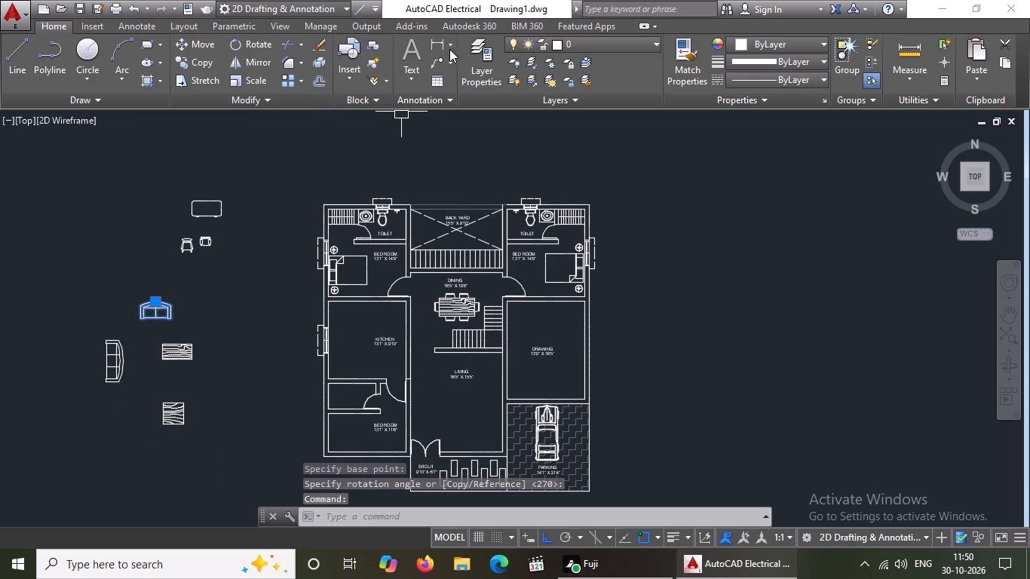
click(250, 42)
click(143, 318)
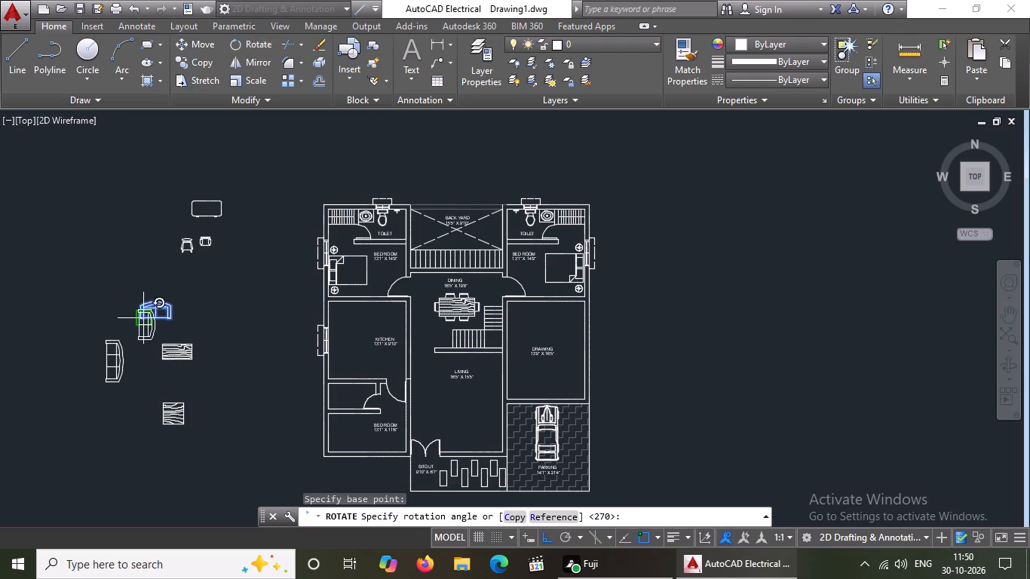
click(17, 292)
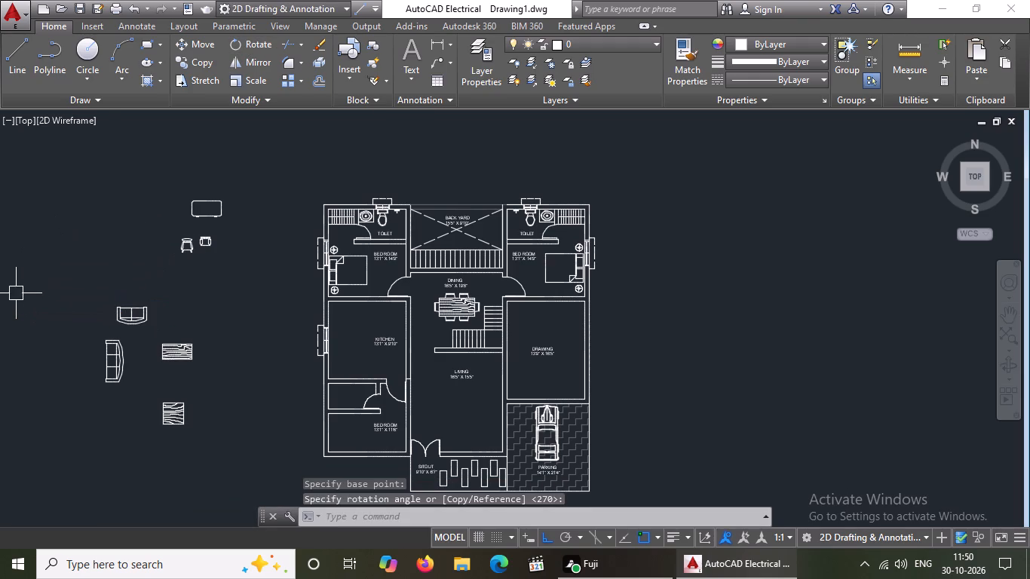
Move the three-seat sofa from west of the plan into the living room, with its back against the east wall.
click(106, 381)
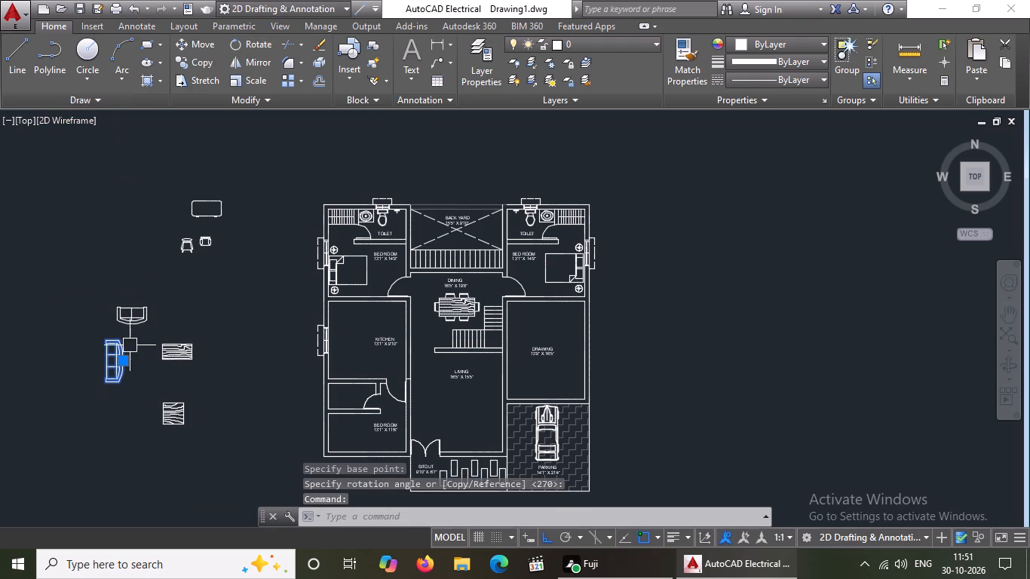
drag(126, 366, 144, 366)
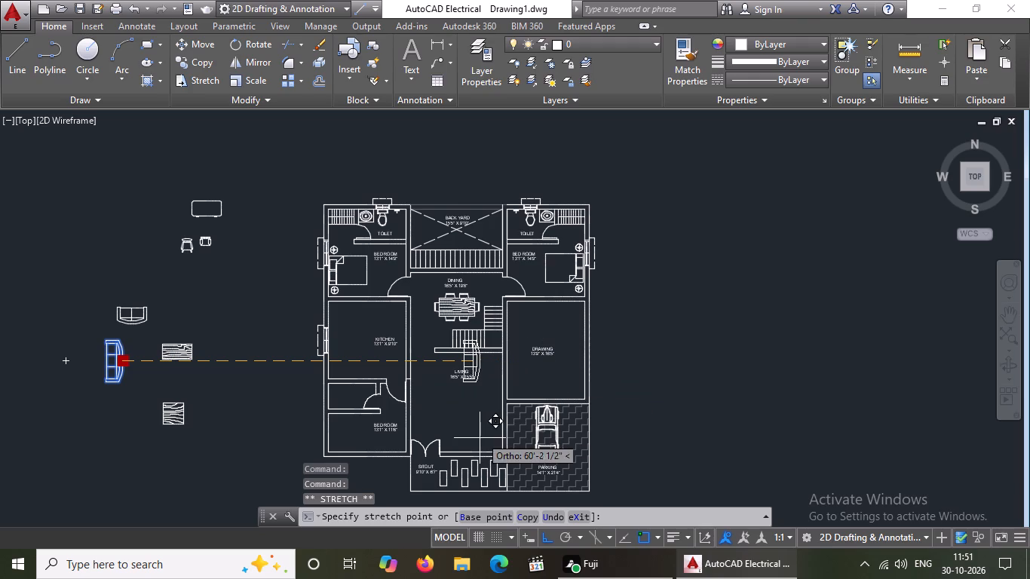
click(547, 535)
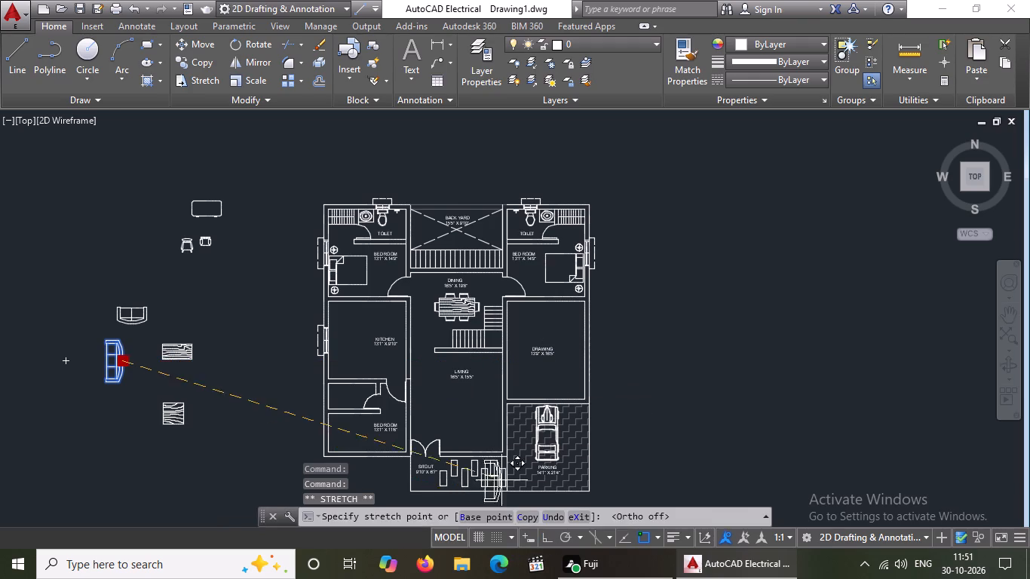
scroll(505, 471, up, 3)
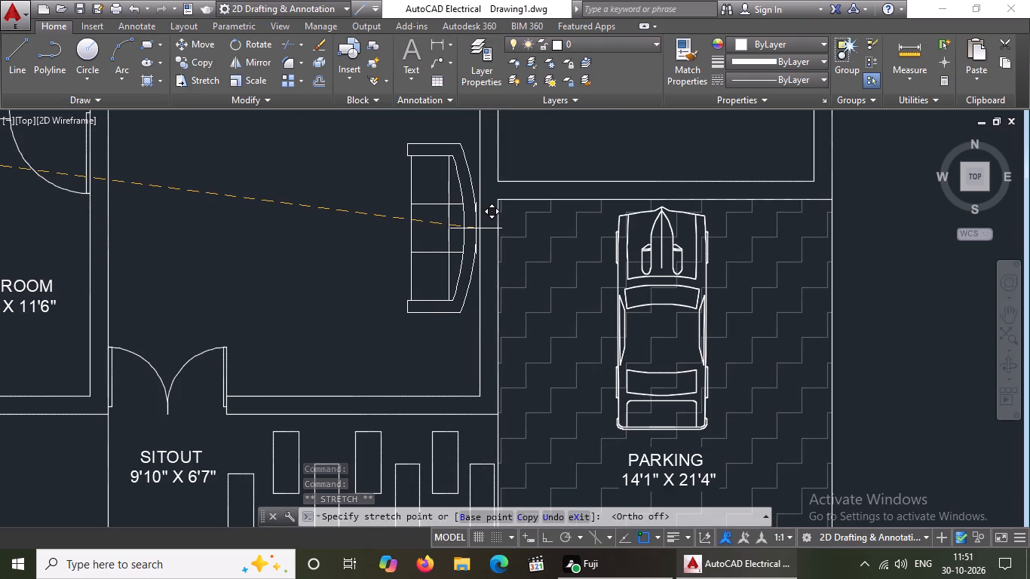
click(476, 228)
scroll(474, 265, down, 2)
key(Escape)
Move the two-seat sofa into the living room, with its back along the south wall beside the three-seat sofa.
scroll(228, 286, down, 3)
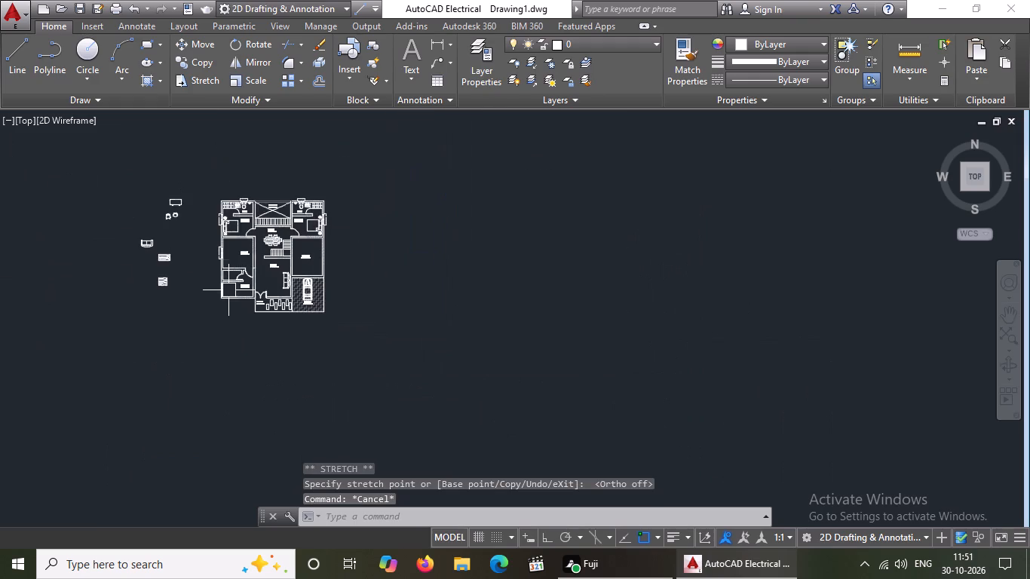
scroll(152, 244, up, 2)
click(126, 245)
click(134, 253)
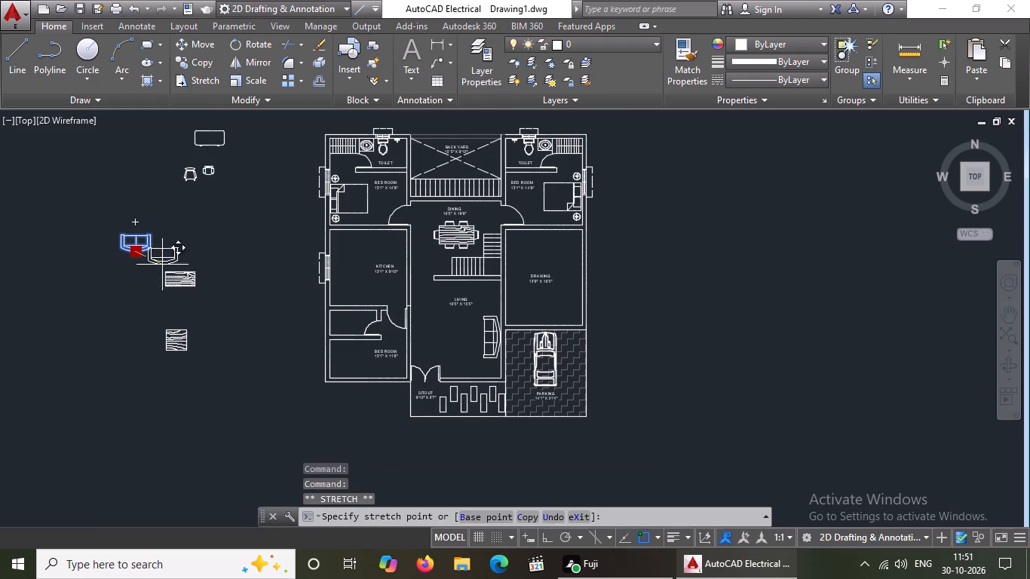
scroll(467, 376, up, 3)
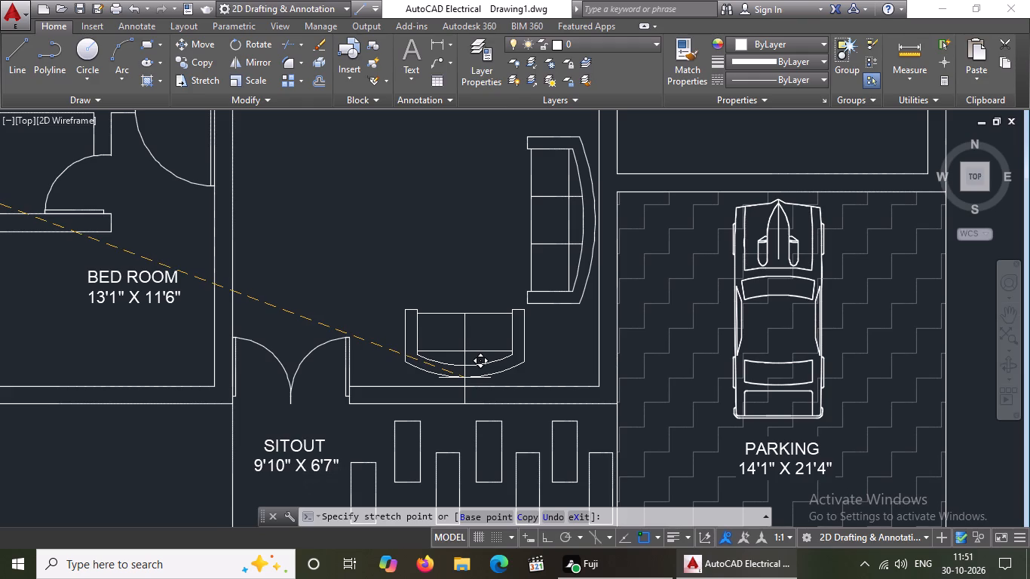
click(464, 380)
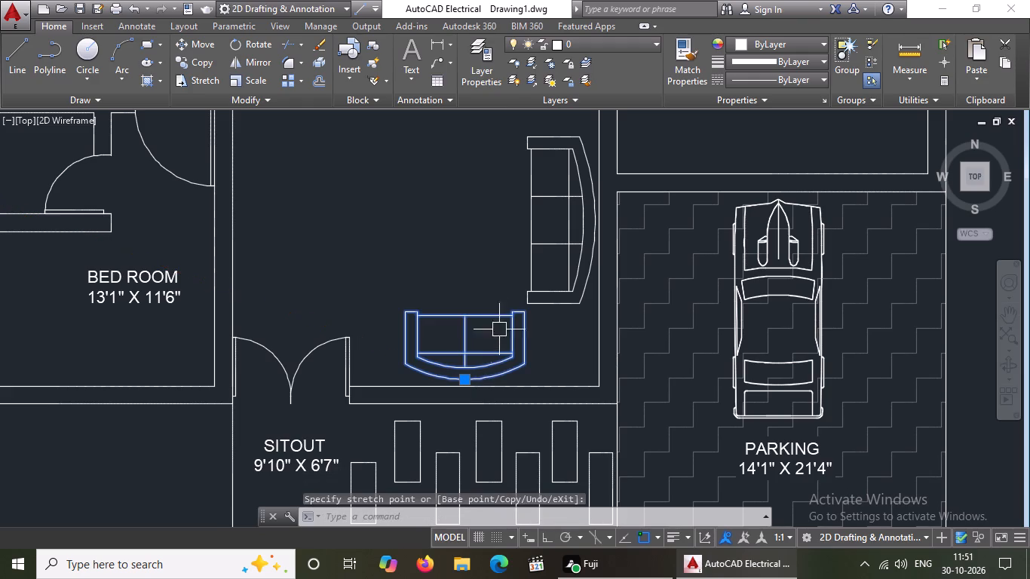
Shift the living room sofas slightly west to leave a wider gap between the three-seat sofa and the east wall.
click(555, 301)
scroll(591, 221, up, 3)
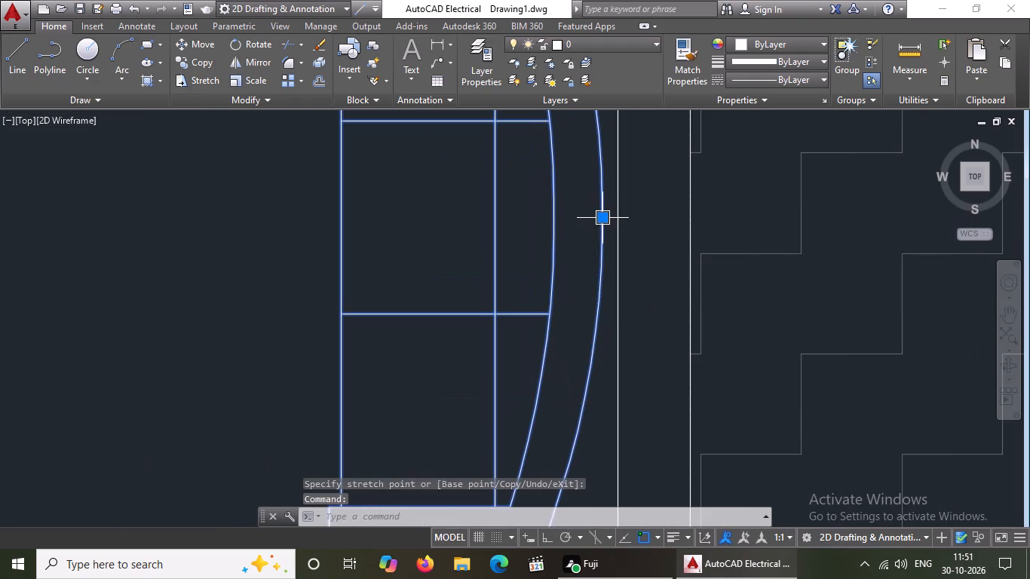
click(605, 216)
click(593, 222)
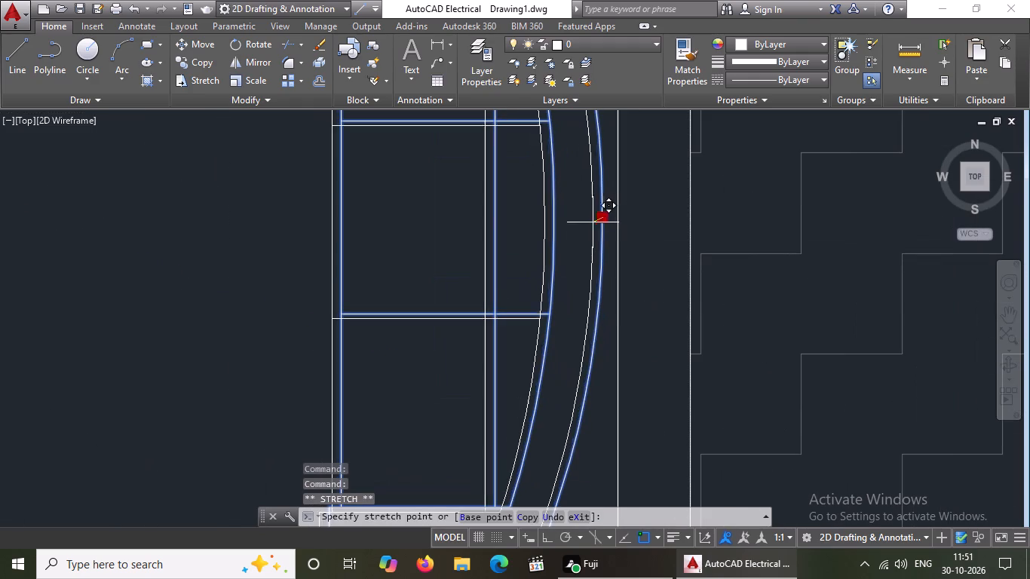
scroll(595, 201, down, 3)
key(Escape)
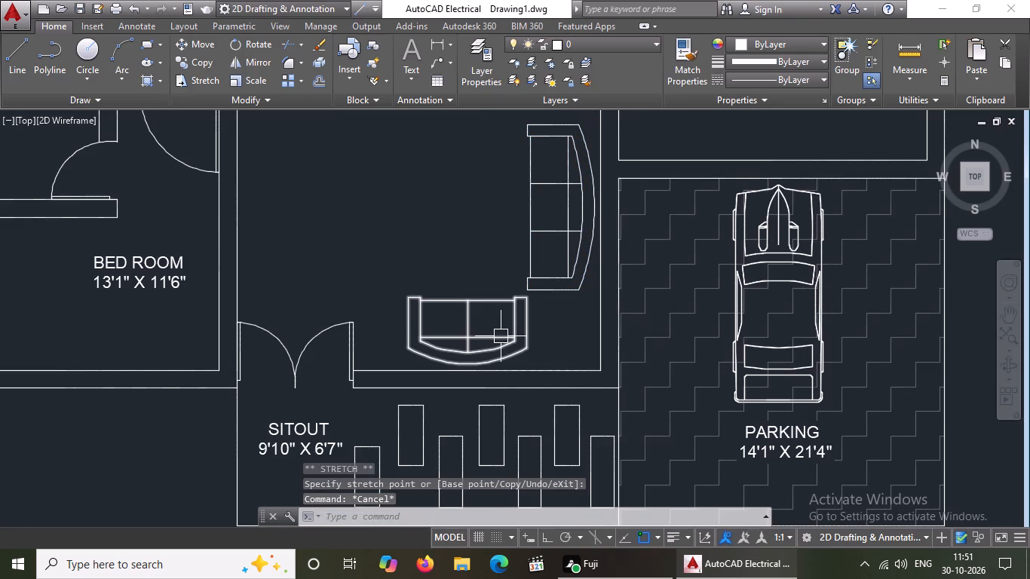
key(Escape)
Move the rectangular woodgrain table from west of the plan into the living room, in front of the two sofas.
scroll(319, 296, down, 2)
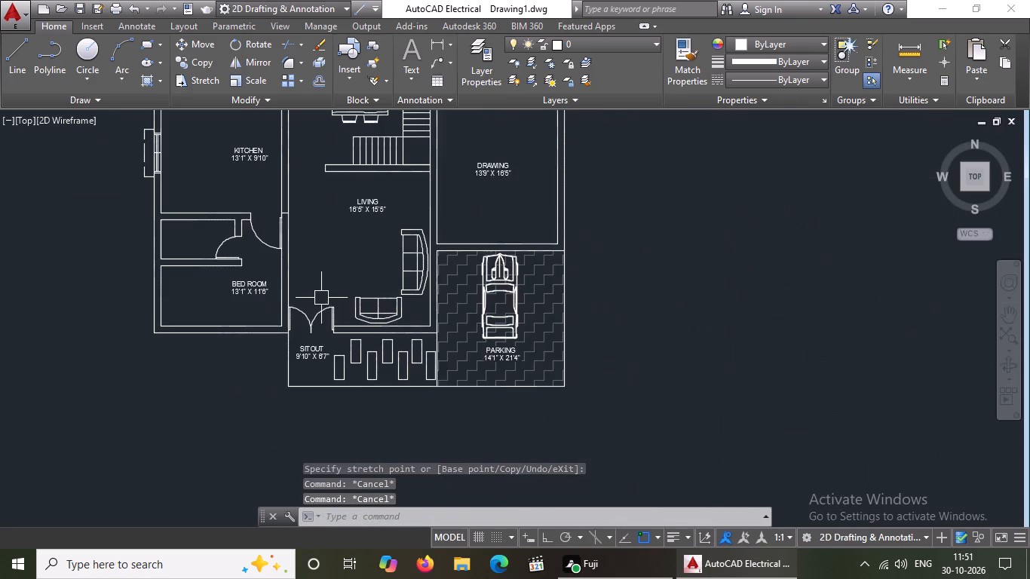
scroll(210, 298, down, 3)
scroll(141, 274, up, 2)
click(141, 259)
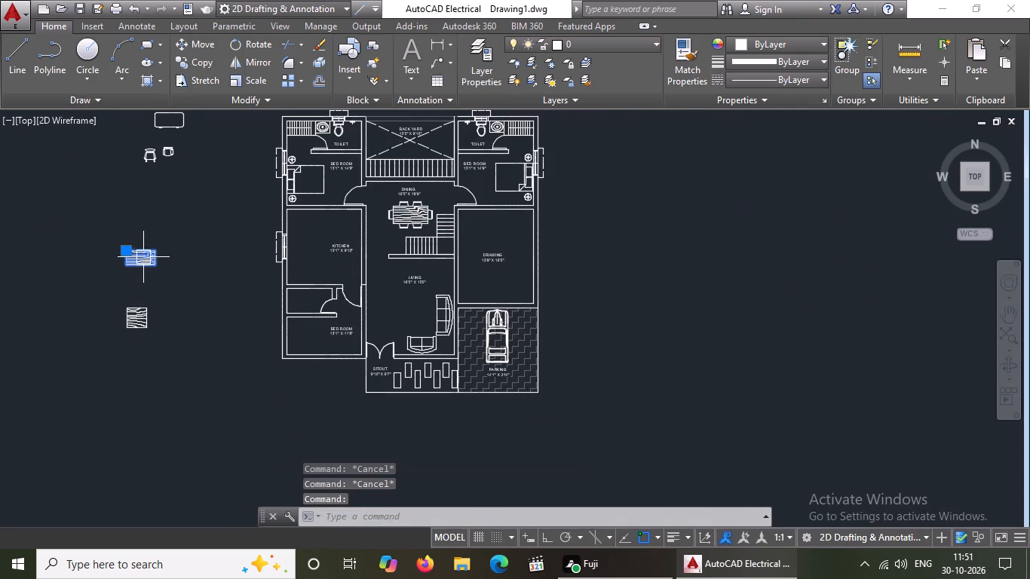
click(124, 249)
scroll(412, 309, up, 3)
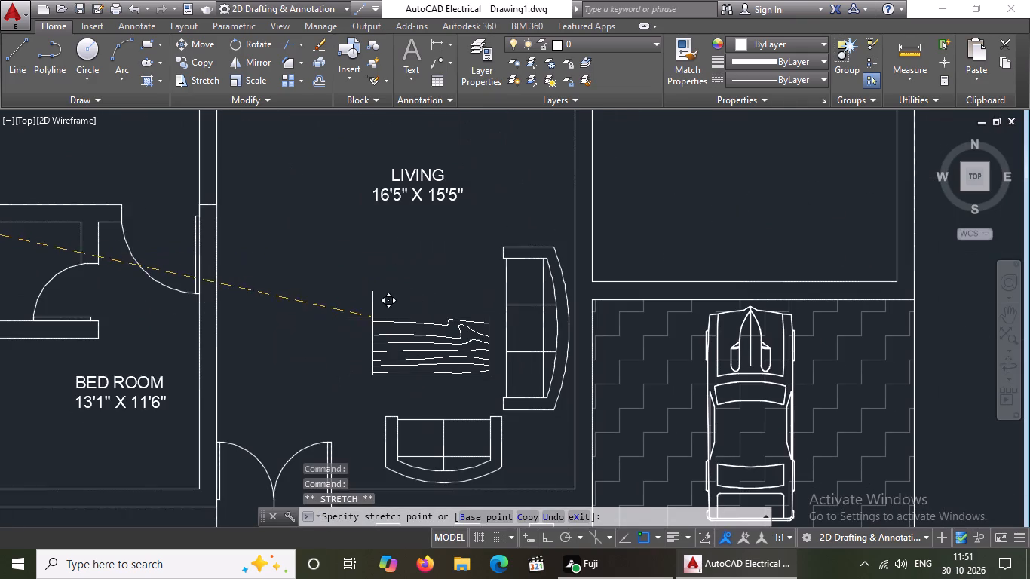
click(364, 305)
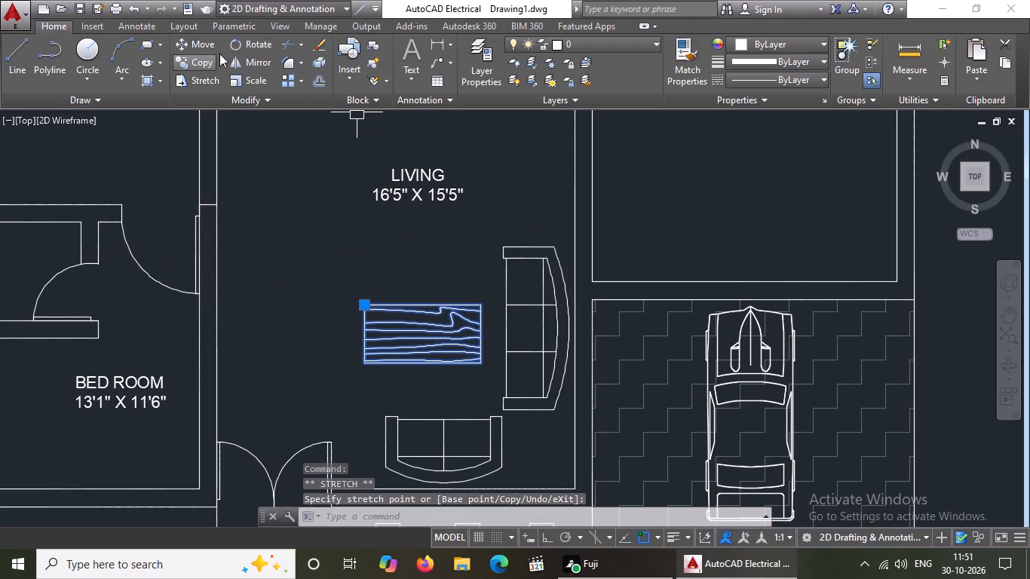
Rotate the living room's woodgrain table 90 degrees so it runs parallel to the three-seat sofa.
click(259, 45)
click(448, 345)
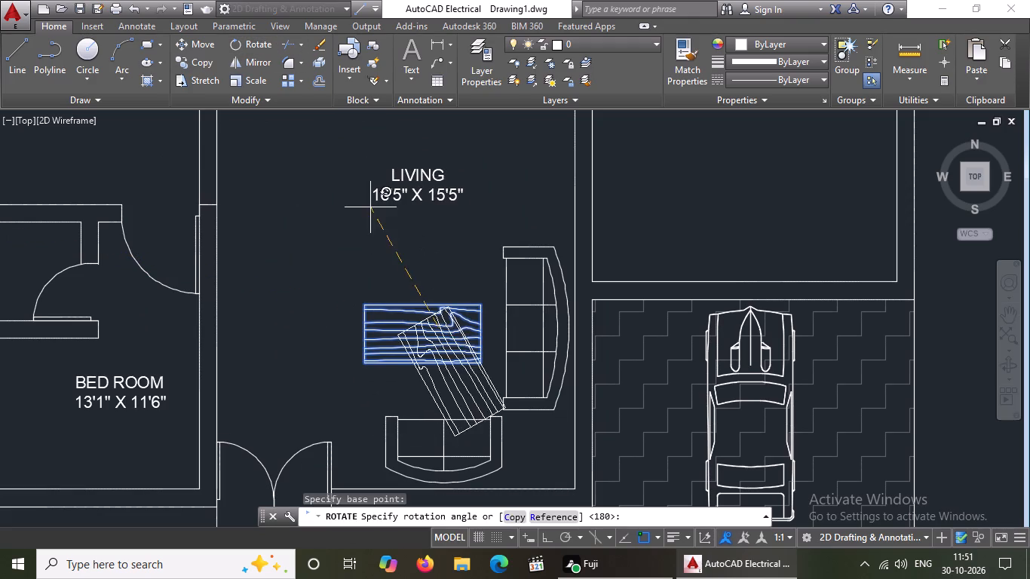
click(552, 539)
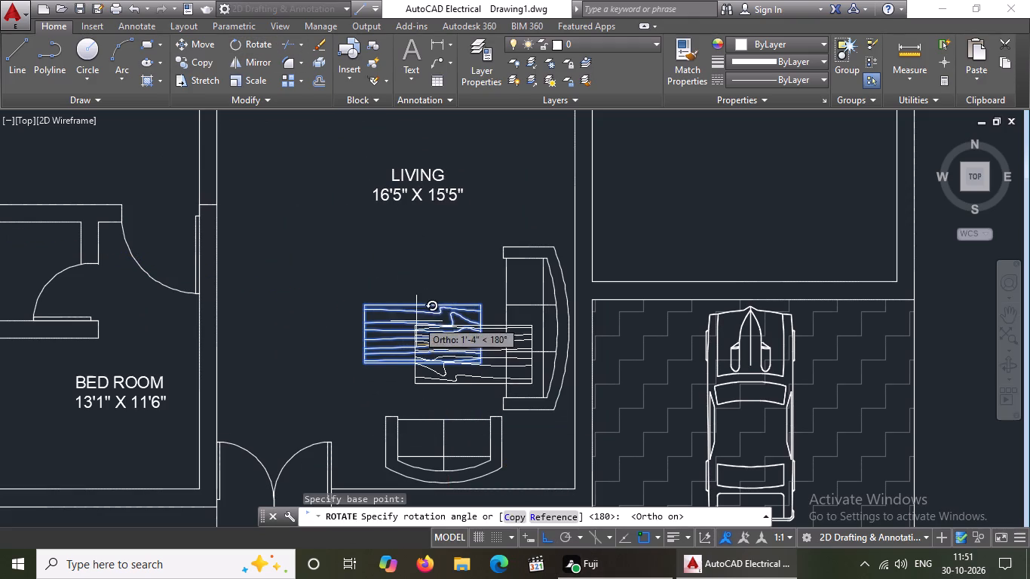
click(412, 269)
Move the woodgrain table slightly north so it clears the two-seat sofa.
click(436, 369)
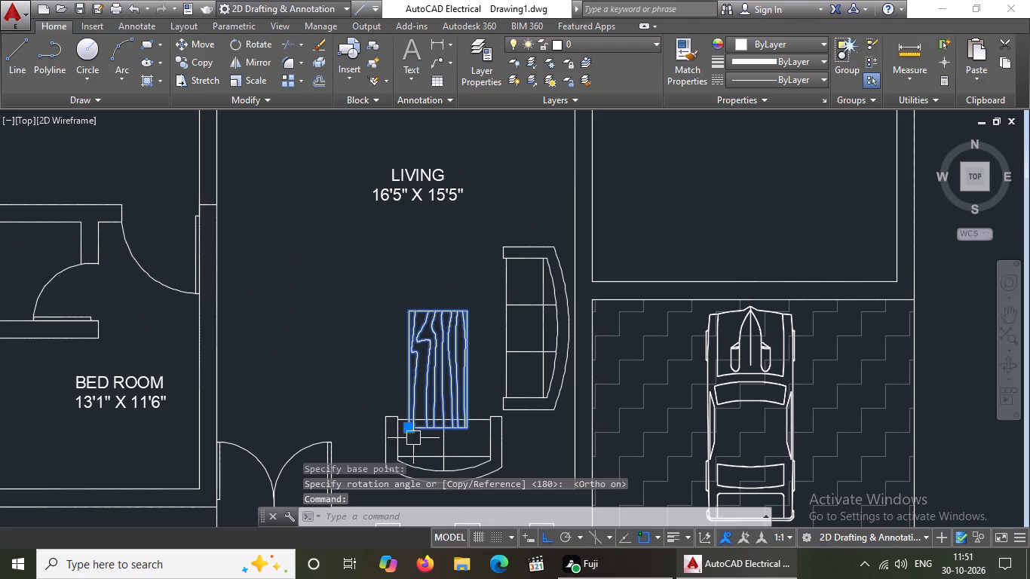
click(409, 430)
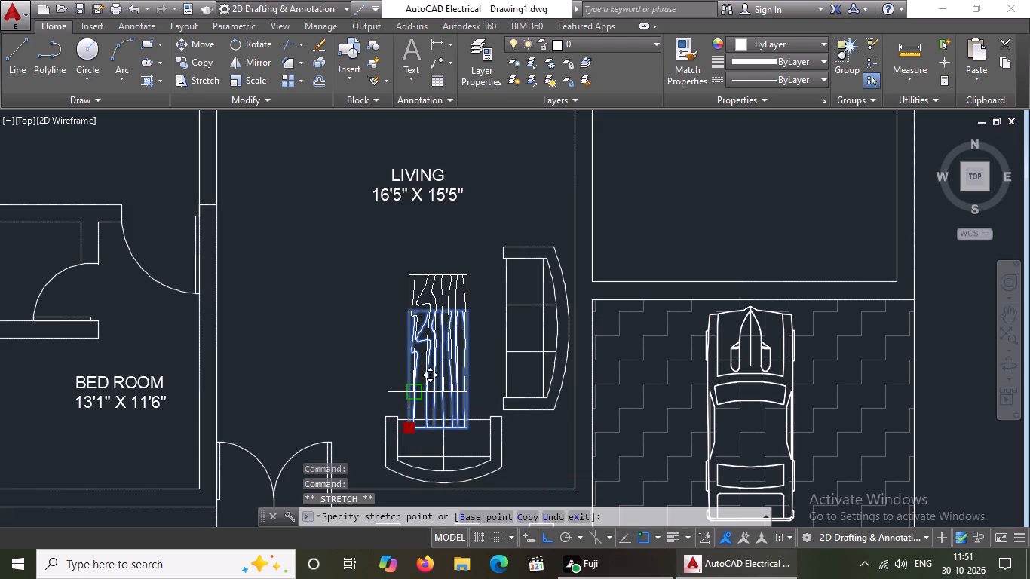
click(413, 391)
key(Escape)
Copy the east bedroom's door about 12'-3 1/2" straight south onto the wall between the living and drawing rooms.
scroll(411, 397, down, 2)
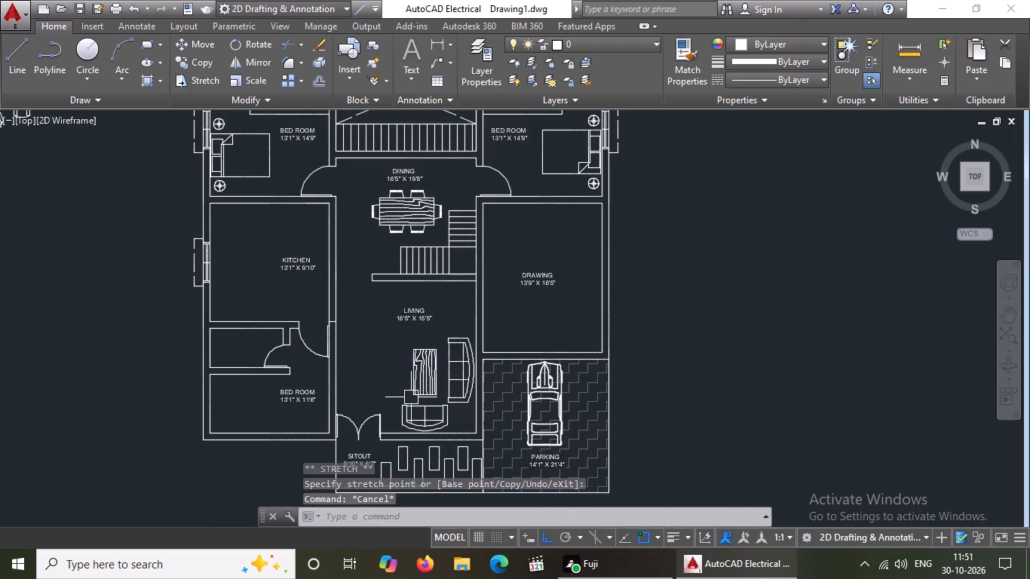
scroll(366, 394, down, 1)
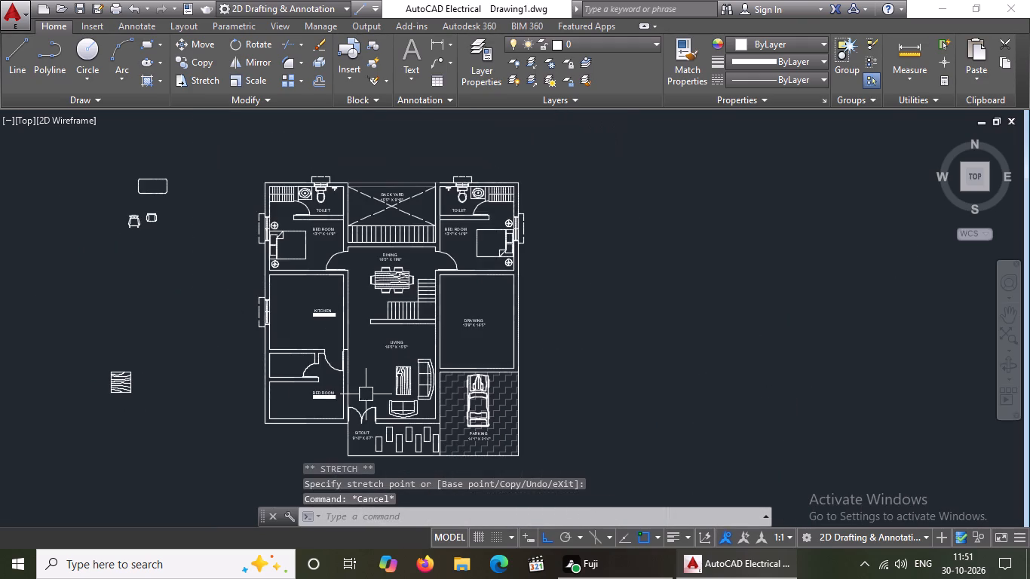
scroll(346, 428, up, 1)
scroll(346, 428, down, 1)
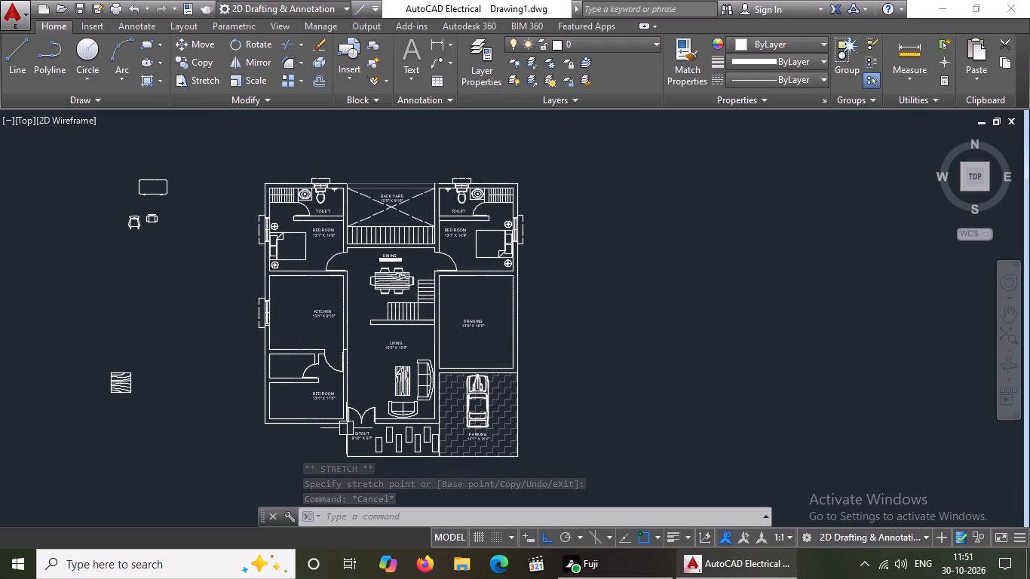
scroll(219, 314, up, 2)
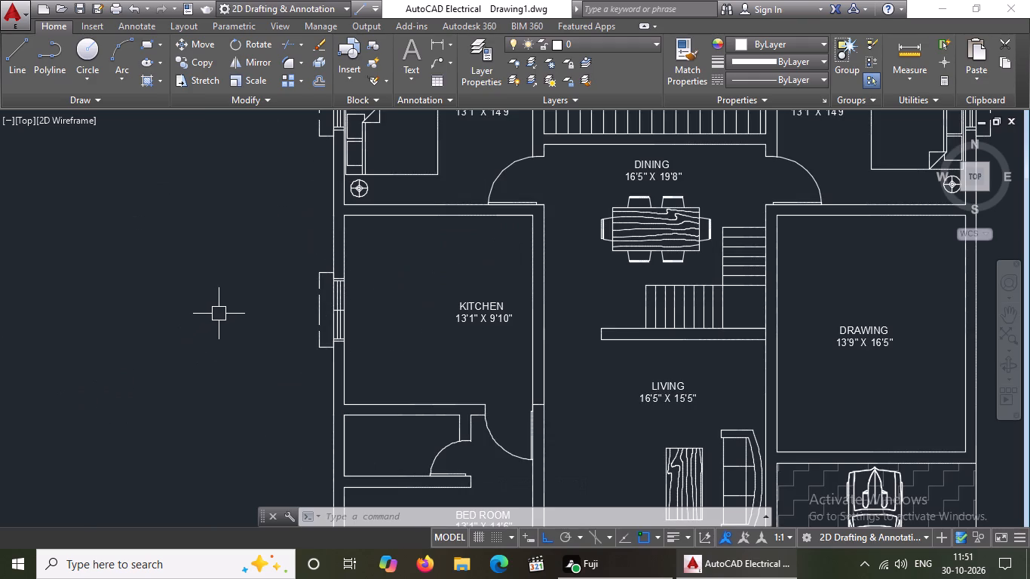
scroll(224, 316, down, 1)
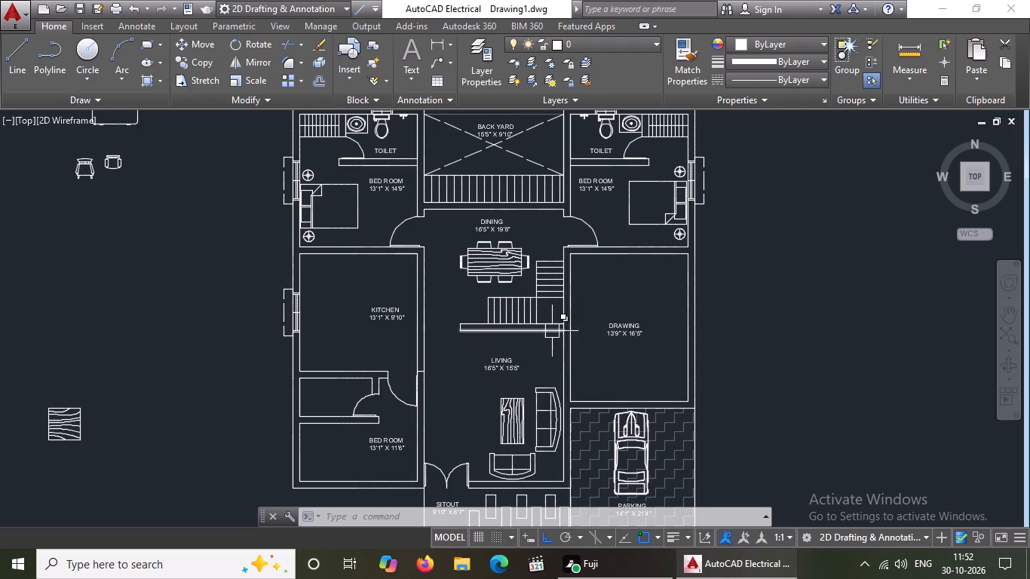
scroll(552, 331, up, 2)
scroll(538, 323, down, 2)
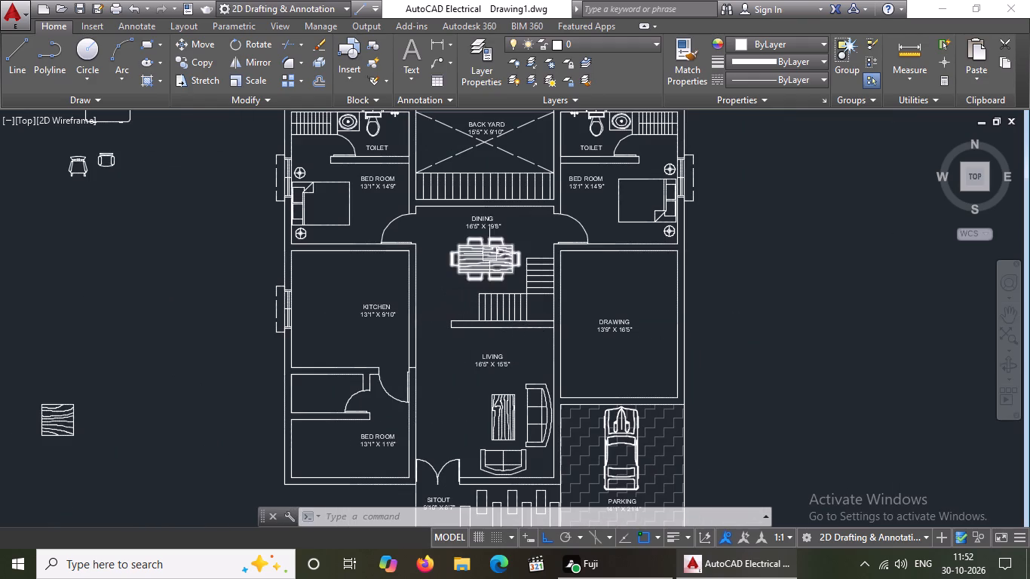
click(575, 225)
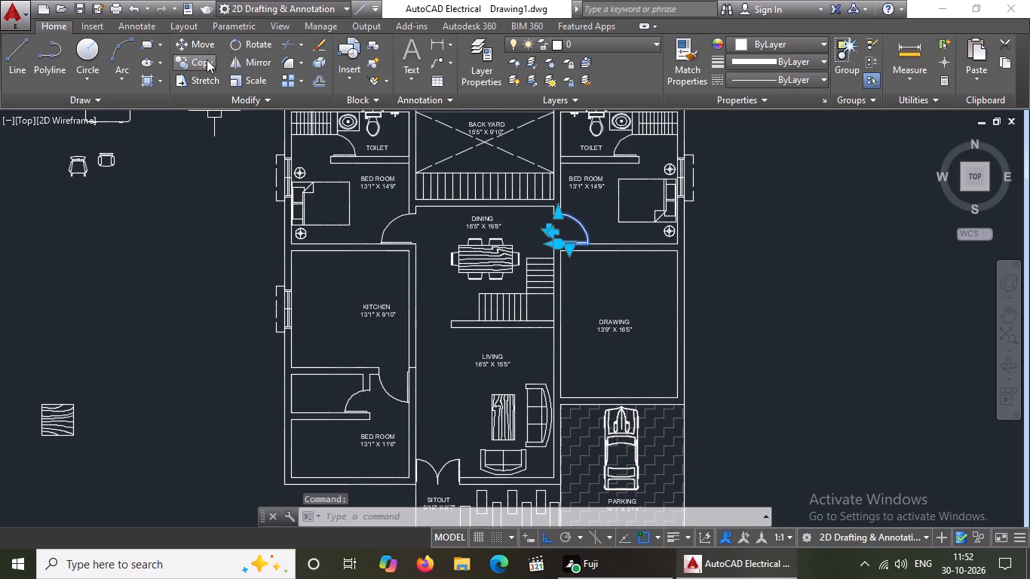
click(207, 61)
click(569, 230)
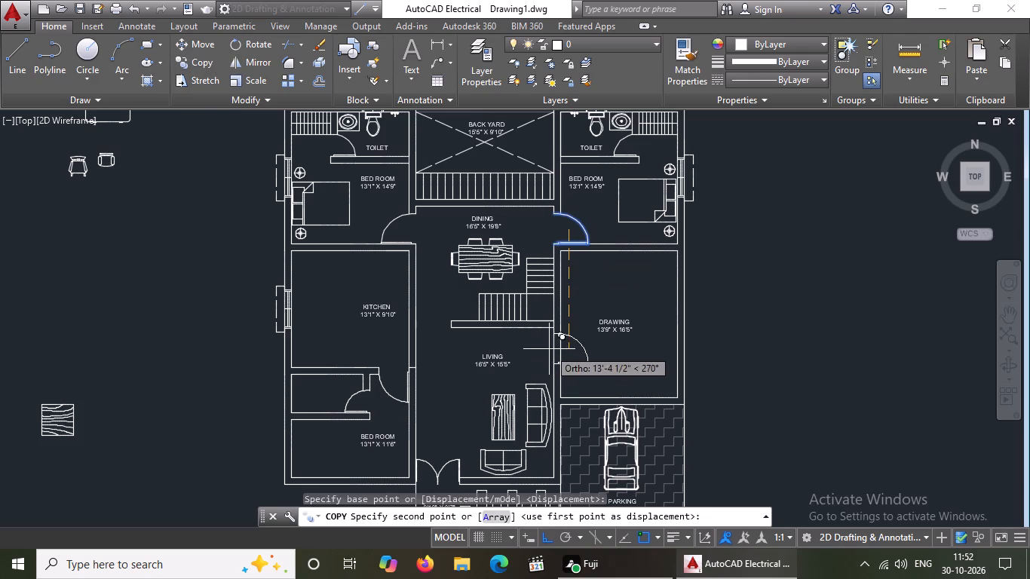
scroll(577, 339, up, 2)
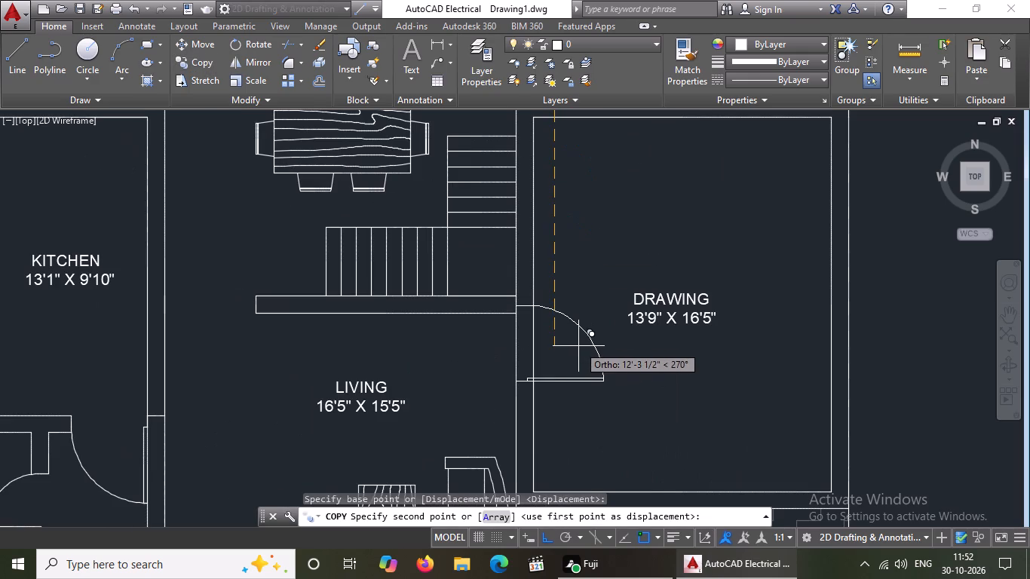
click(578, 346)
key(Escape)
Flip the copied drawing room door so its leaf lies on the north side of the opening.
click(544, 380)
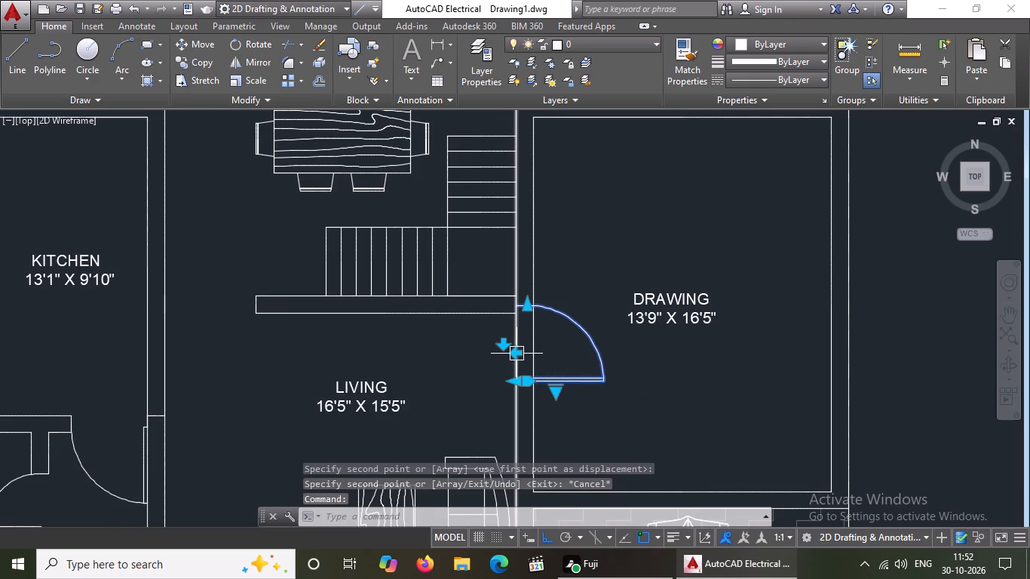
click(504, 345)
Move the drawing room door slightly south so its leaf lines up with the south face of the wall below the stairs.
scroll(559, 297, up, 2)
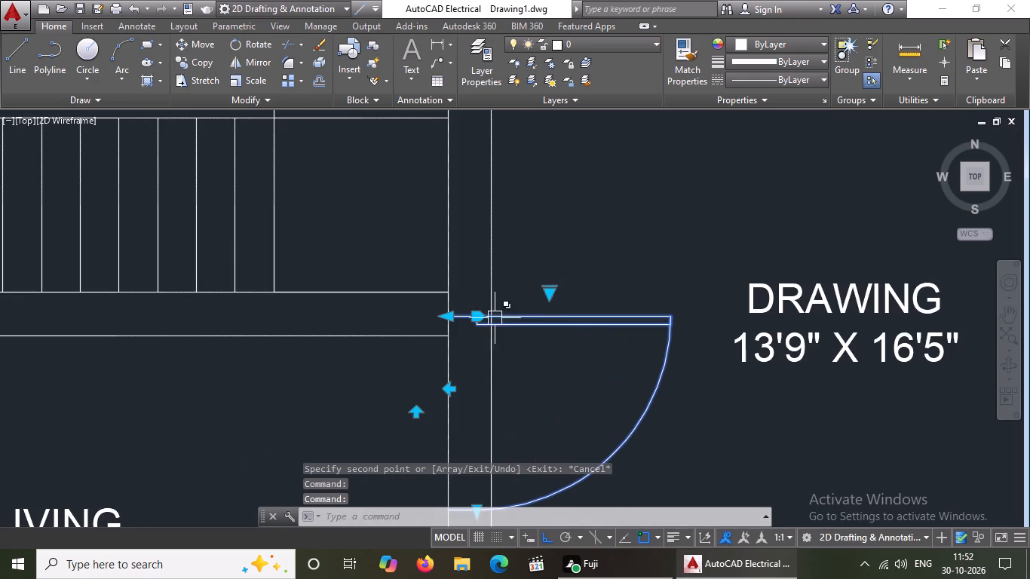
click(192, 39)
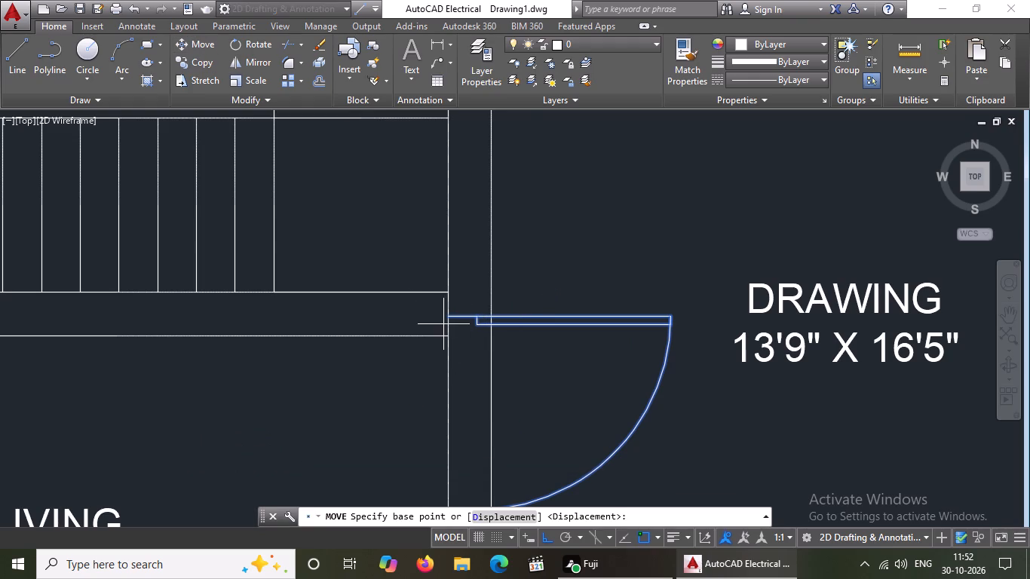
click(448, 317)
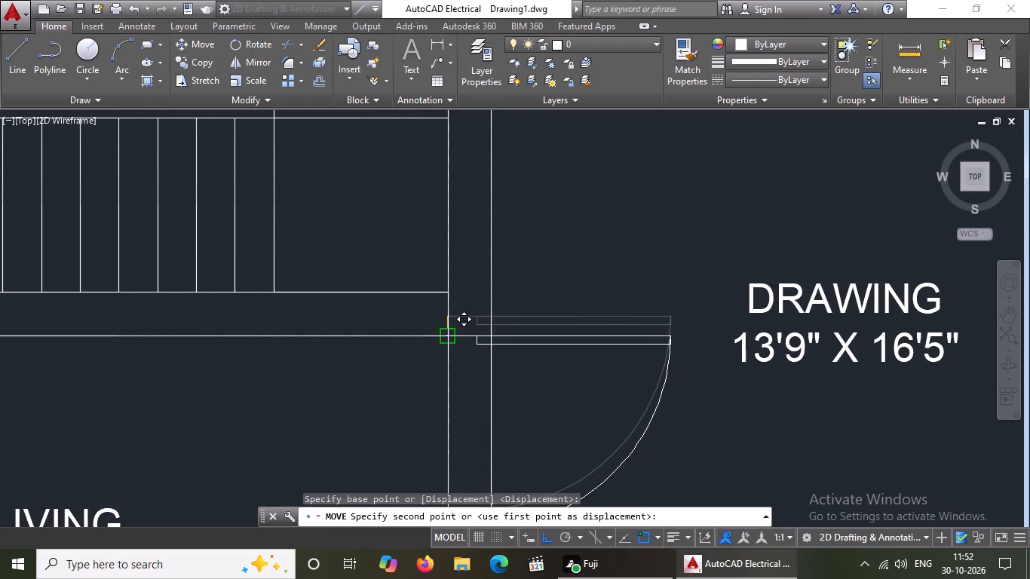
click(447, 340)
scroll(459, 308, down, 3)
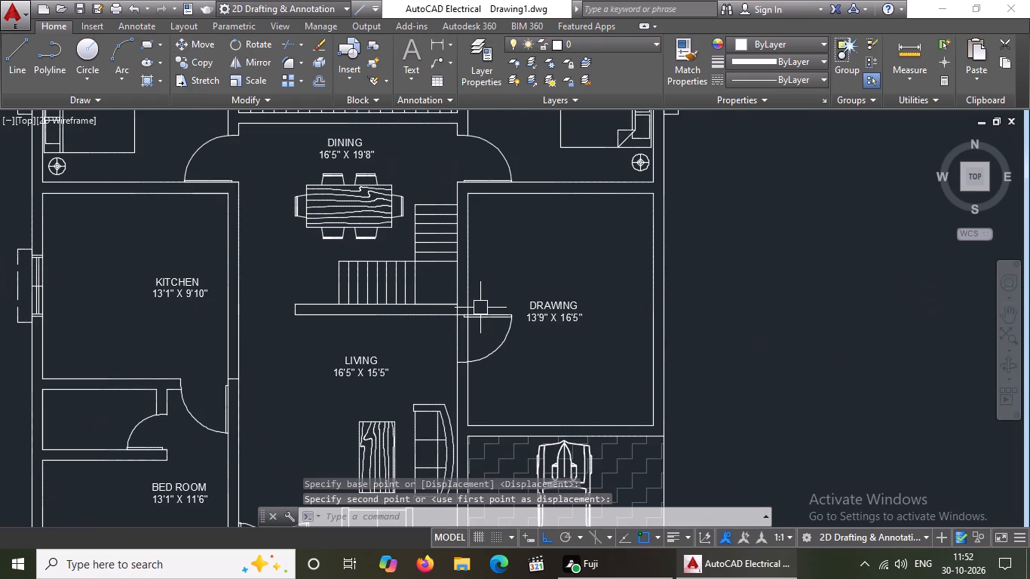
Flip the drawing room door so it swings west into the living room.
click(495, 319)
scroll(498, 323, up, 3)
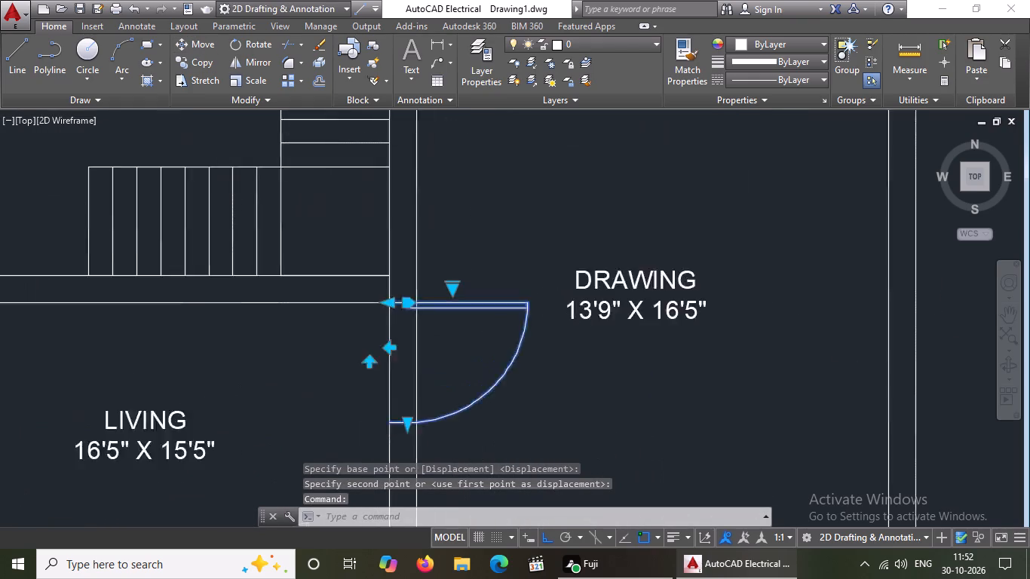
click(322, 366)
scroll(360, 347, down, 3)
key(Escape)
scroll(319, 354, up, 2)
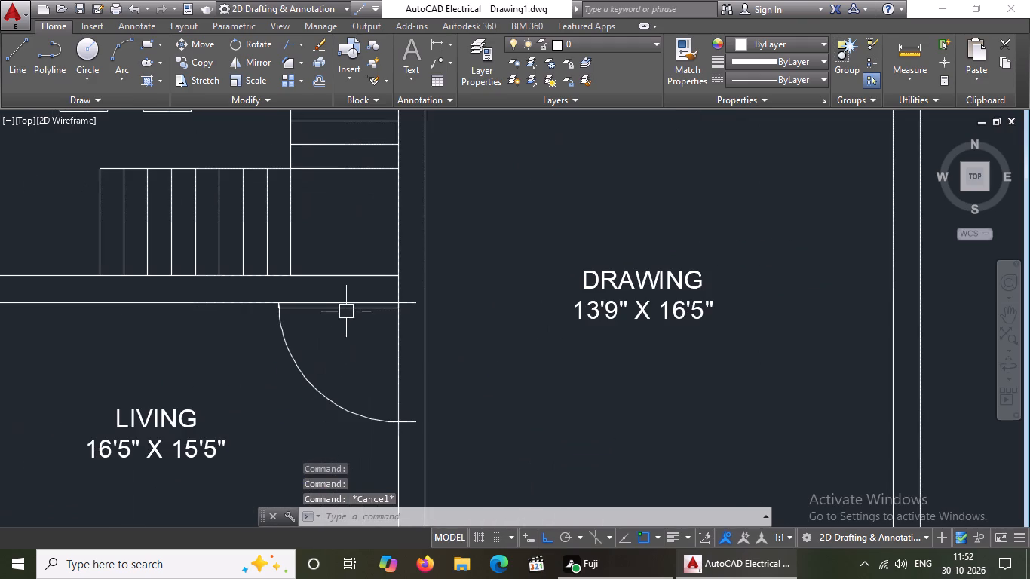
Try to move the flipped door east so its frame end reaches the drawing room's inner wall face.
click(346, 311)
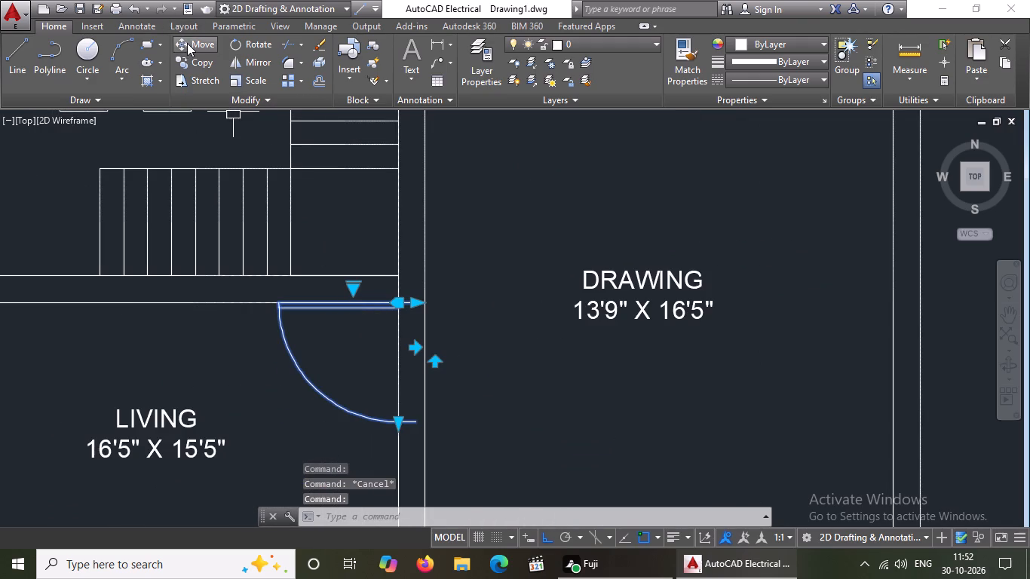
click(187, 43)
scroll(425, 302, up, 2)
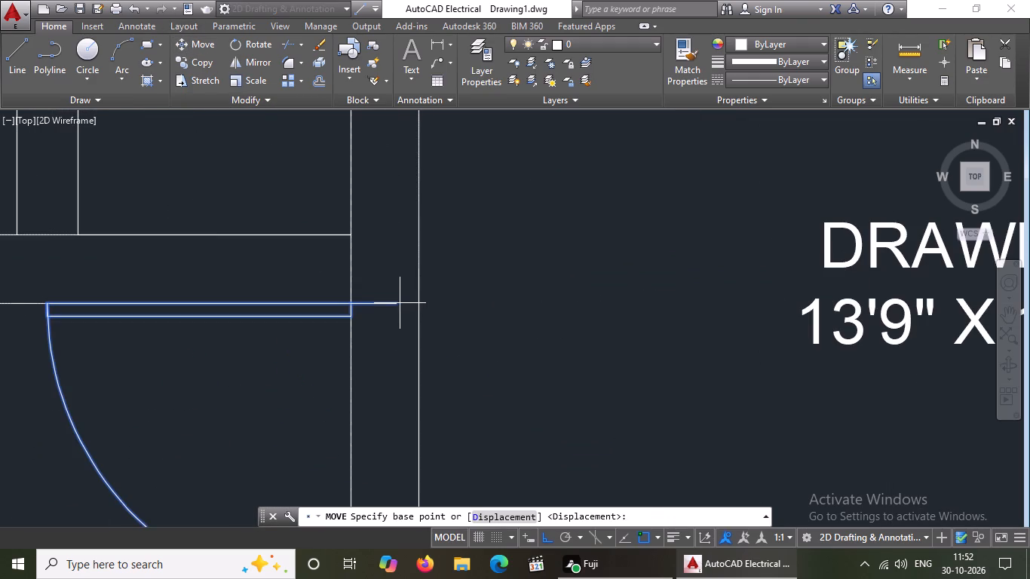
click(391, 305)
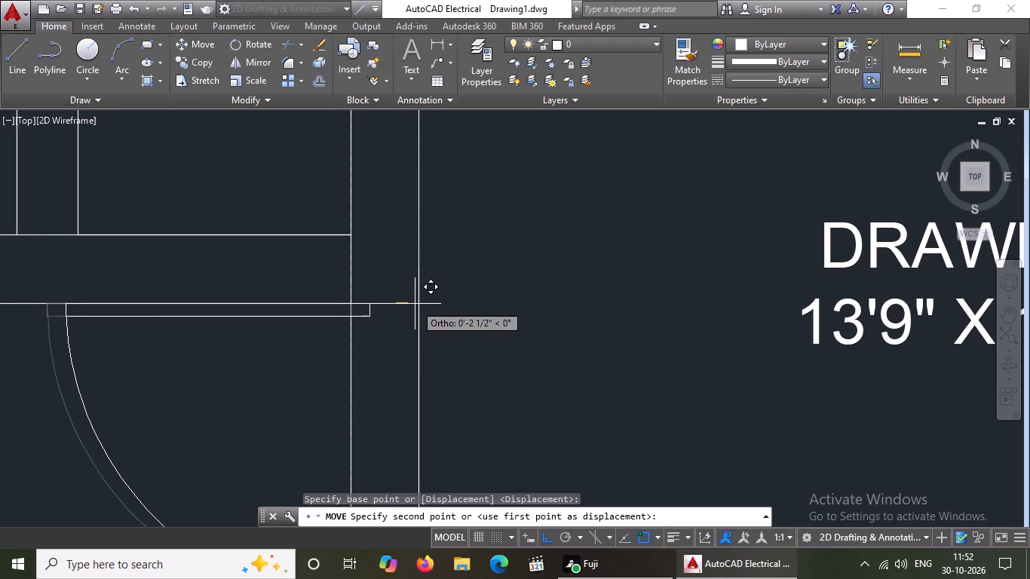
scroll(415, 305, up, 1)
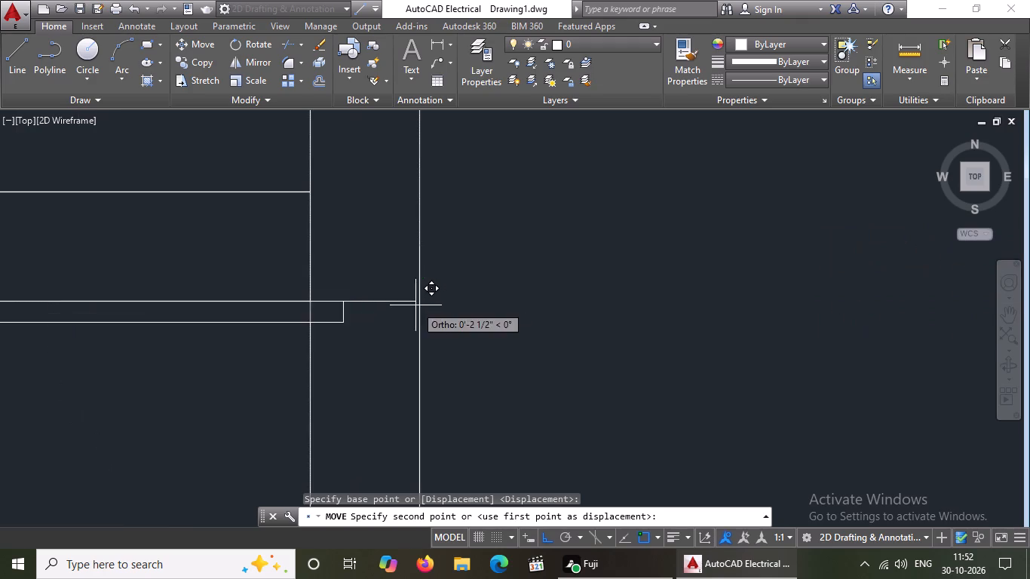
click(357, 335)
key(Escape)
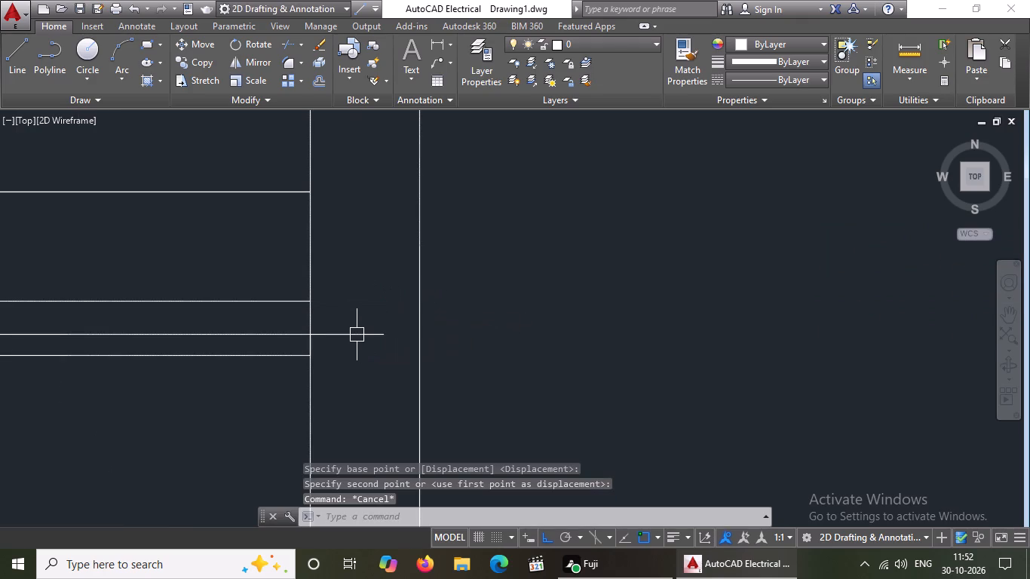
Extend the south line of the wall below the stairs across to the drawing room's inner wall face.
text(EX)
key(space)
key(space)
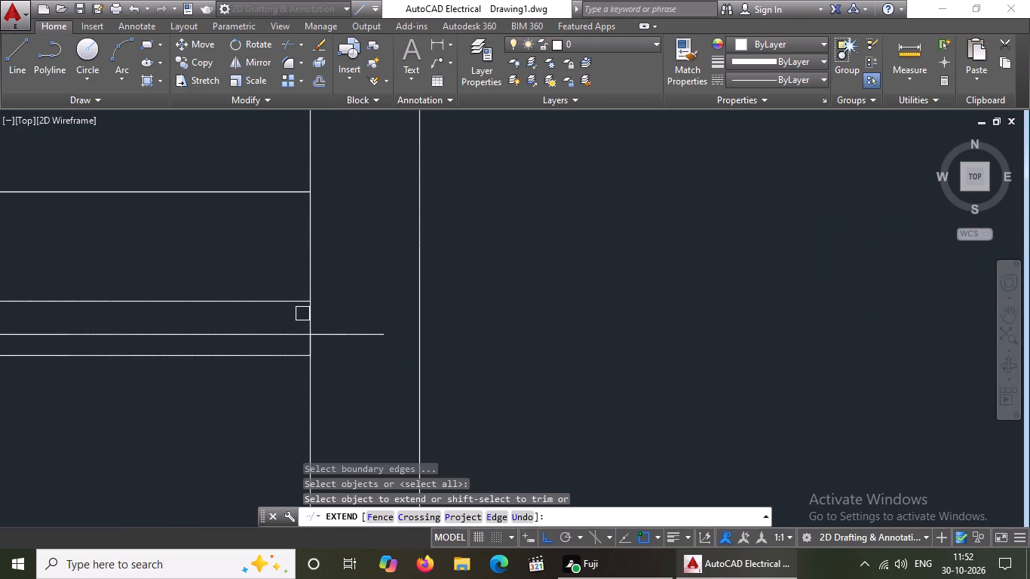
click(279, 300)
key(Escape)
Move the door so its frame end snaps to where the extended line meets the drawing room's inner wall face.
click(360, 332)
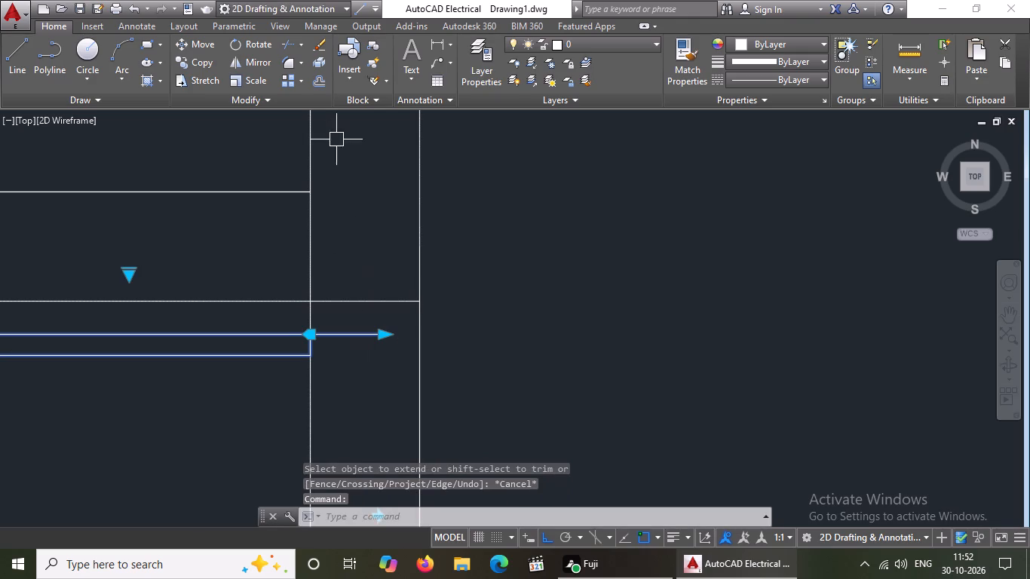
click(198, 44)
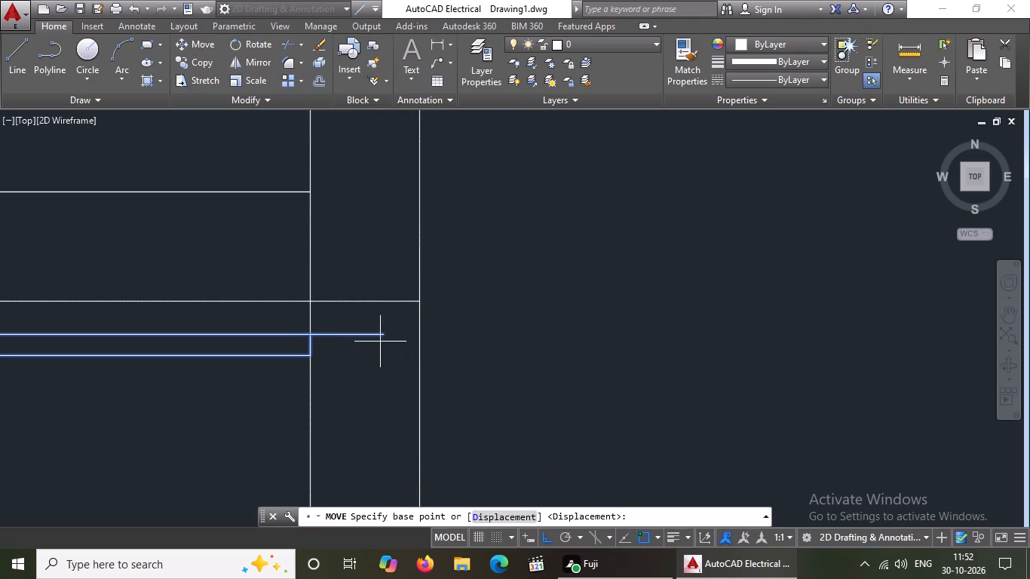
click(380, 334)
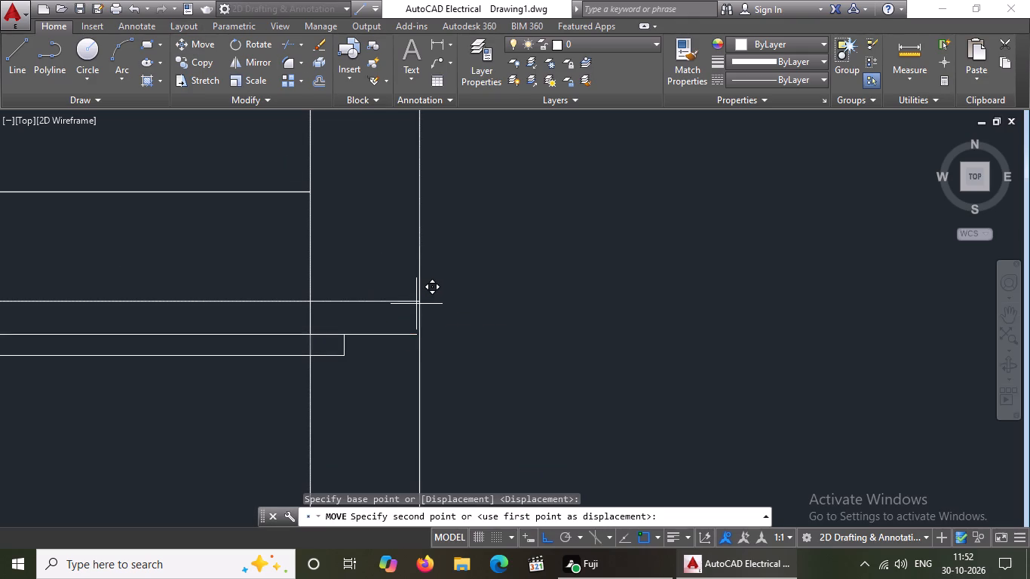
click(421, 302)
scroll(476, 264, down, 5)
key(Escape)
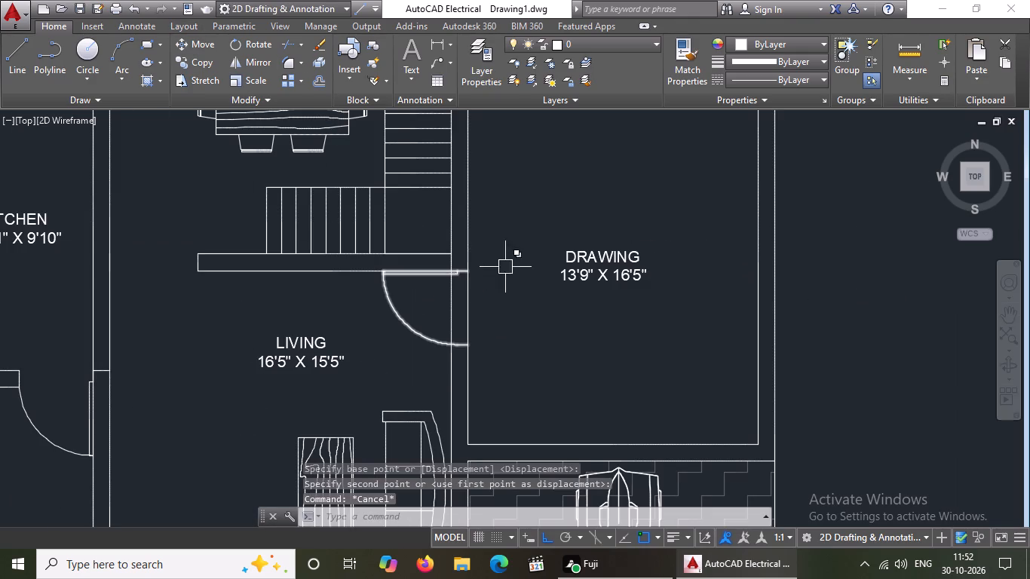
Trim both wall lines between the living and drawing rooms across the new door opening.
text(TR)
key(space)
key(space)
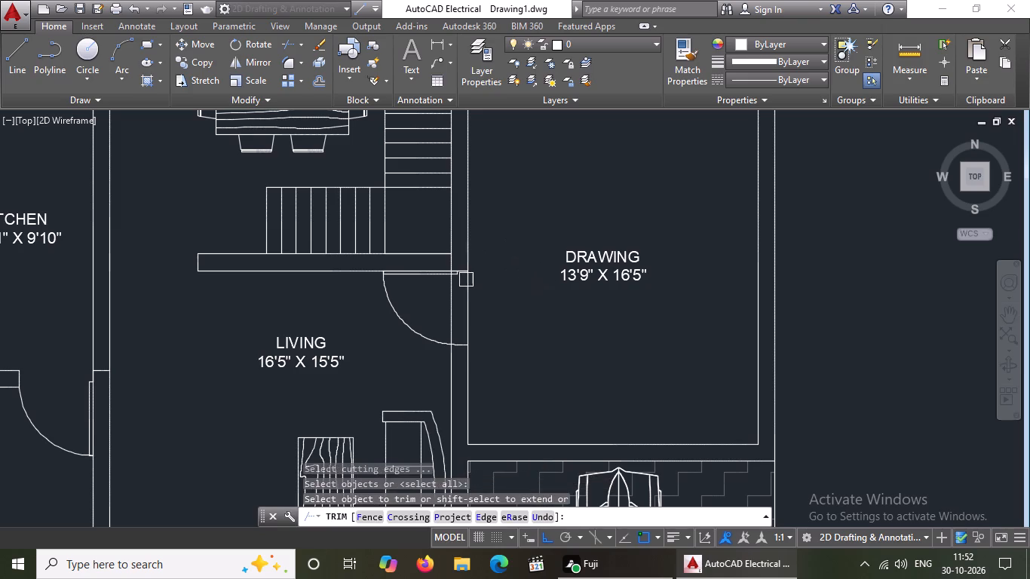
scroll(452, 282, up, 5)
click(403, 181)
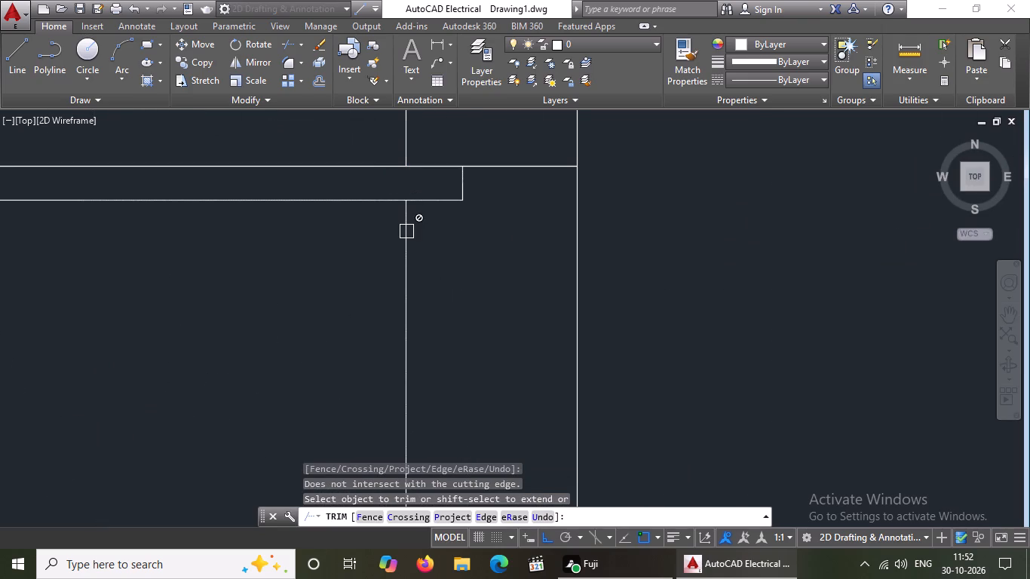
click(407, 234)
scroll(408, 234, down, 3)
click(410, 247)
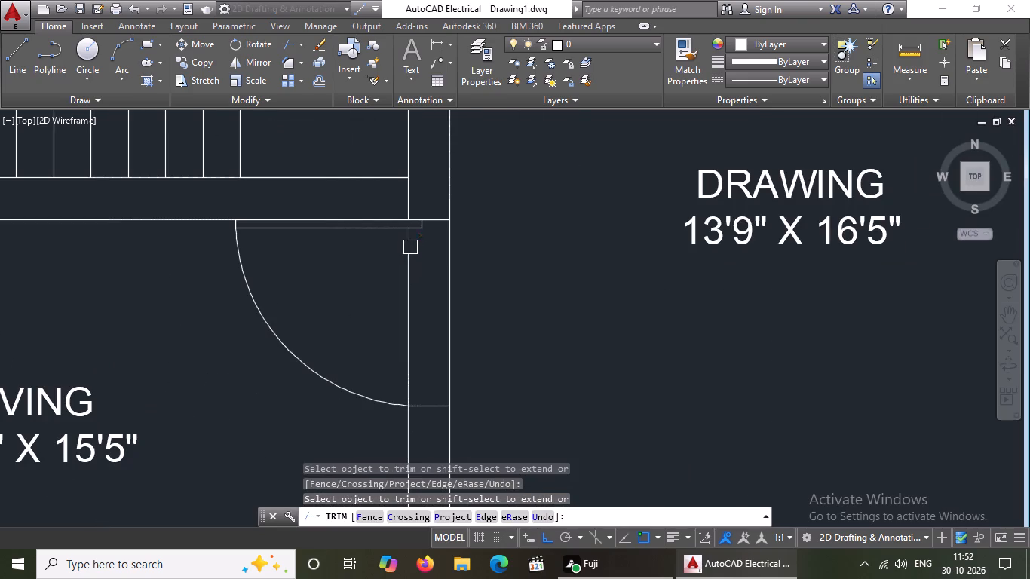
click(409, 268)
click(405, 391)
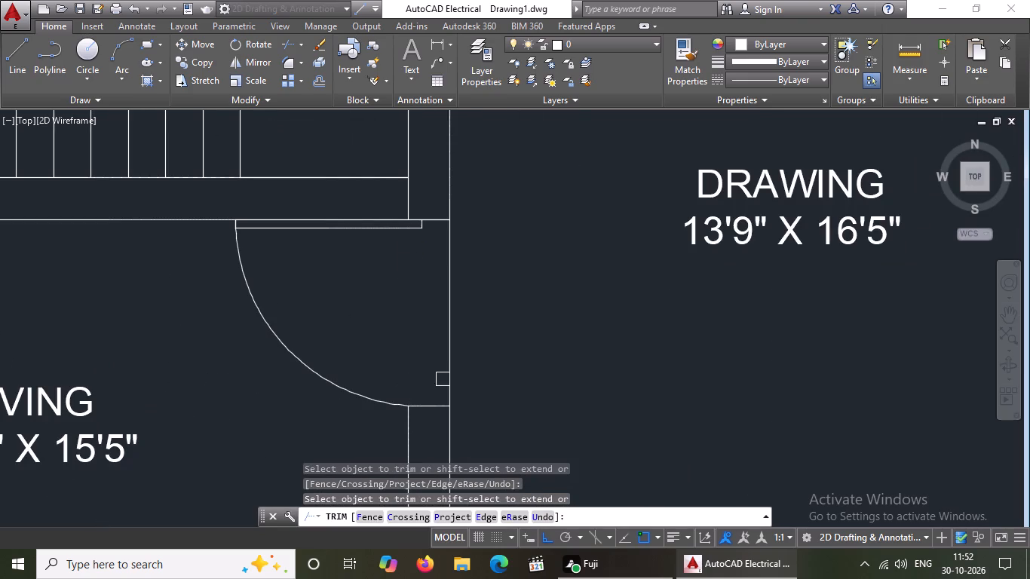
click(452, 397)
click(452, 369)
click(454, 250)
scroll(455, 250, down, 3)
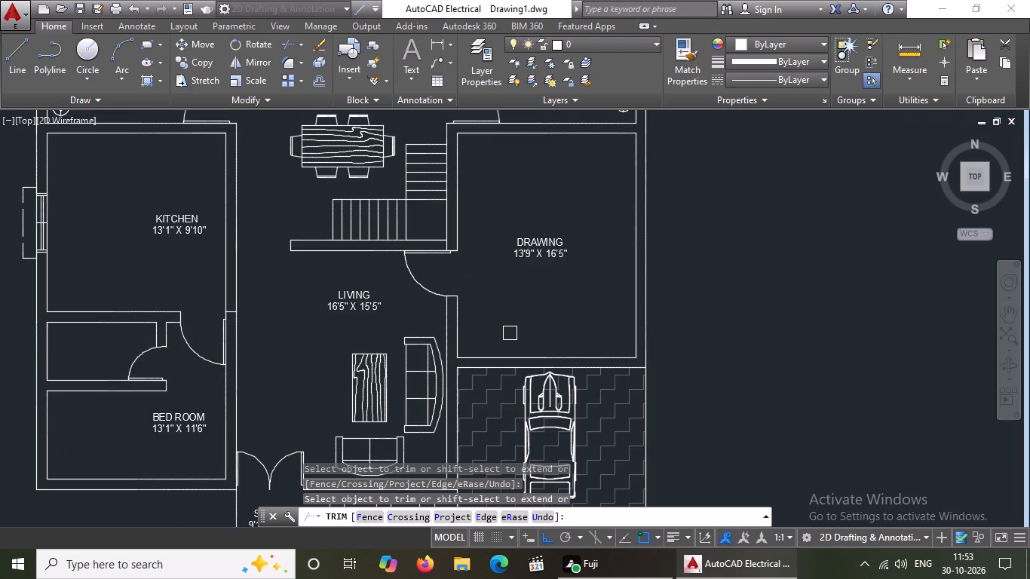
key(Escape)
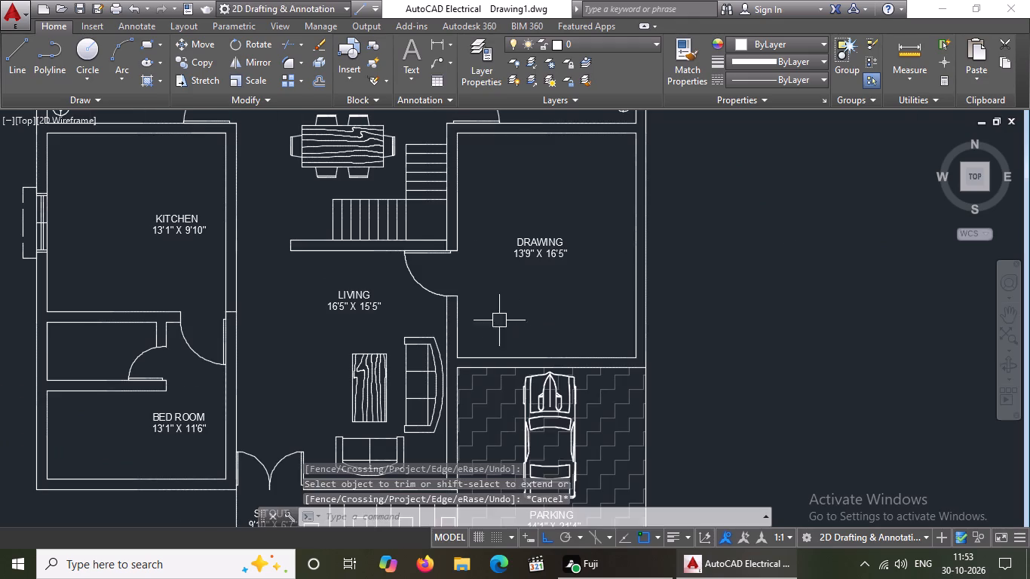
With ortho off, move the rounded rectangular desk from outside the plan into the drawing room's northwest corner.
scroll(480, 305, down, 2)
scroll(338, 332, up, 1)
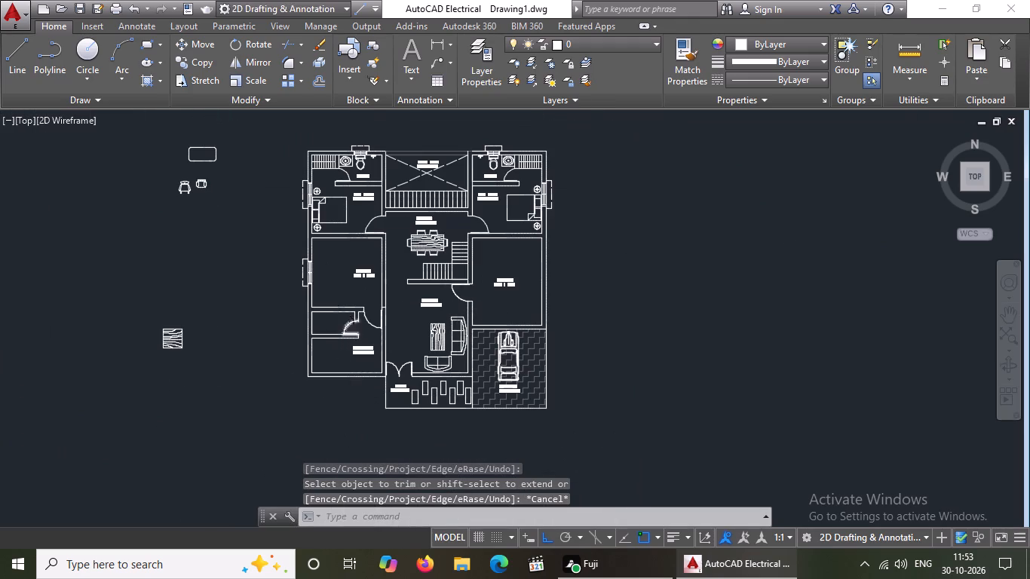
middle_drag(449, 299, 450, 358)
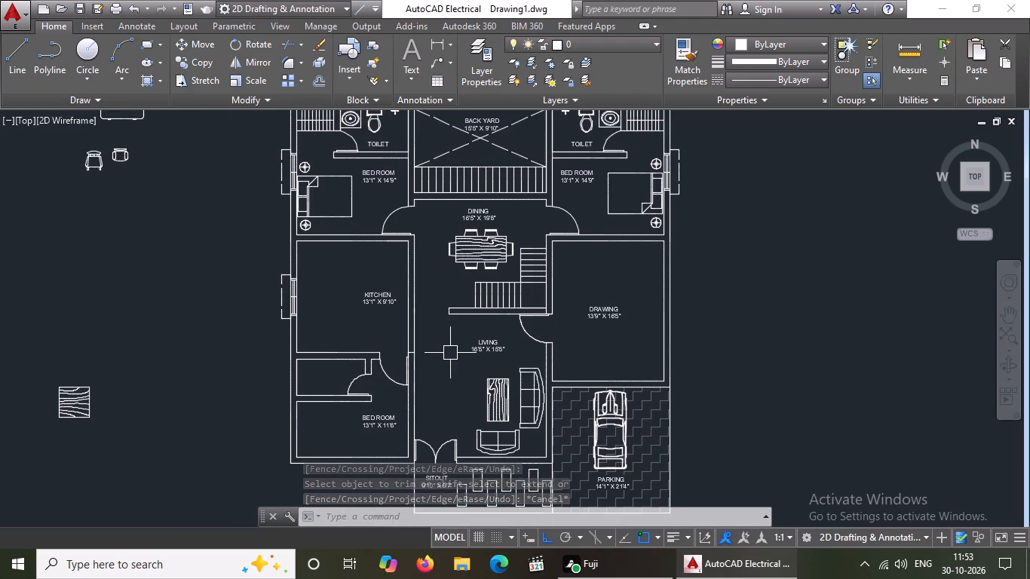
scroll(450, 353, down, 1)
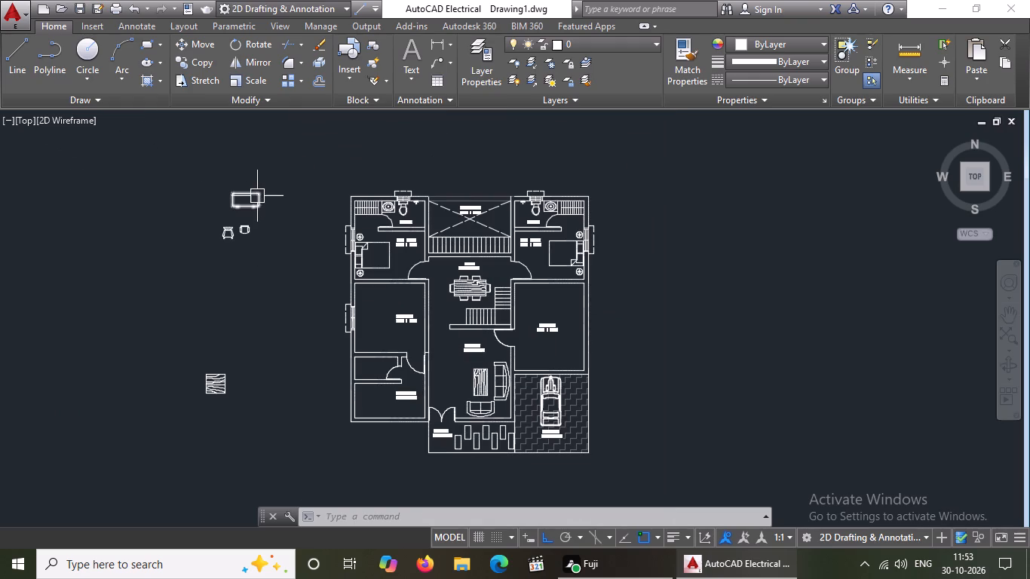
click(256, 197)
drag(244, 195, 250, 198)
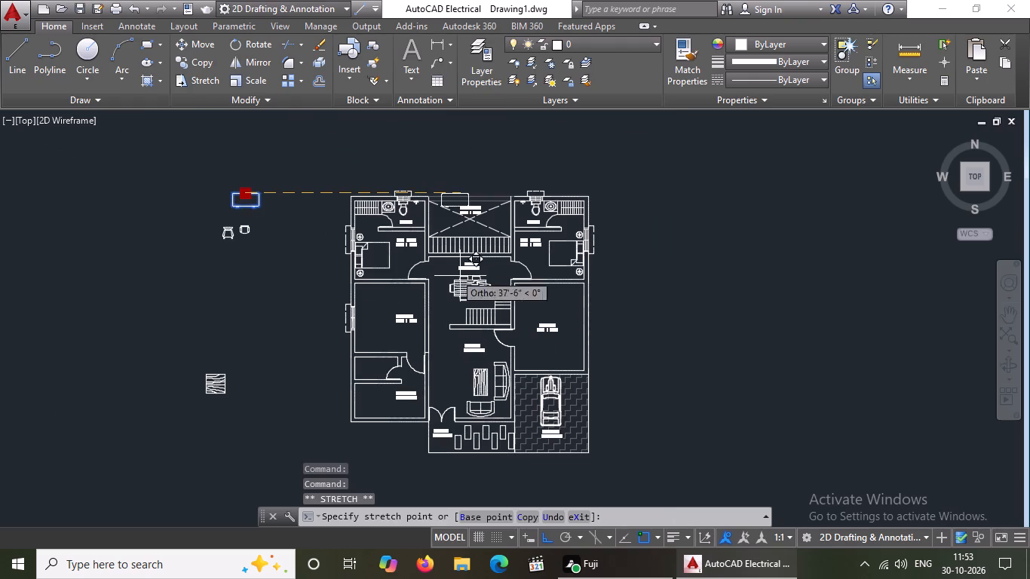
click(541, 538)
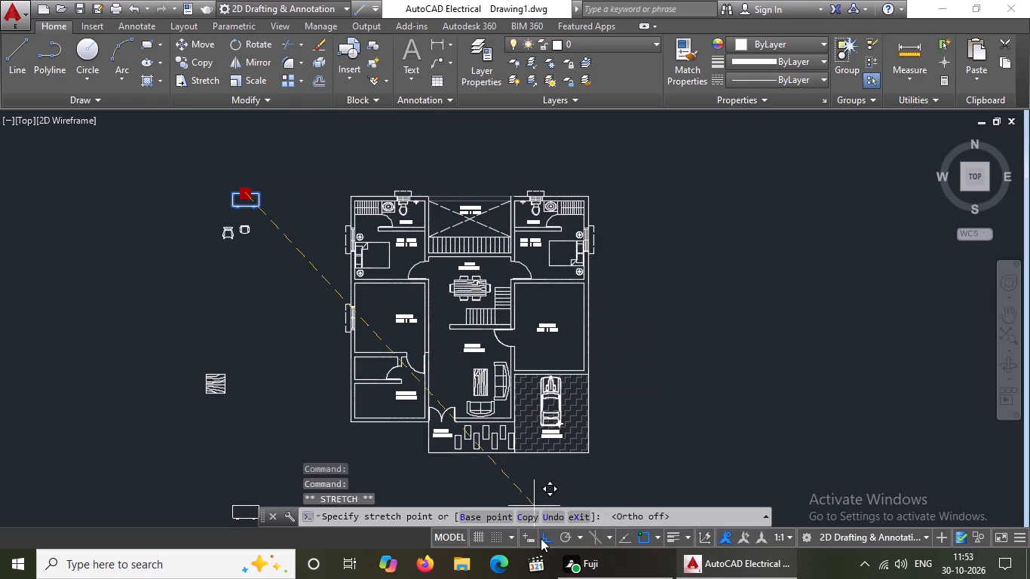
scroll(558, 403, up, 2)
scroll(550, 332, down, 1)
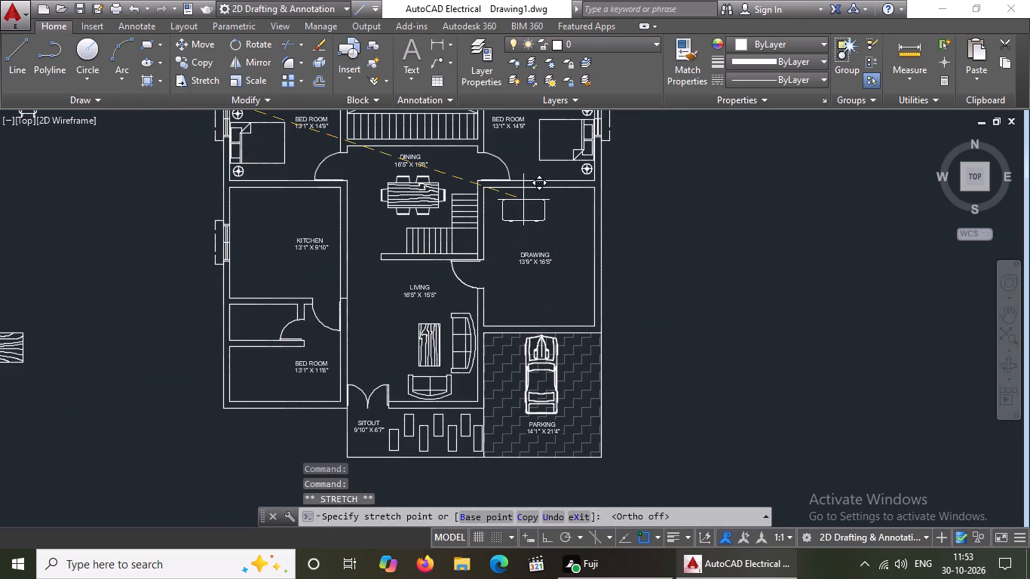
scroll(523, 199, up, 1)
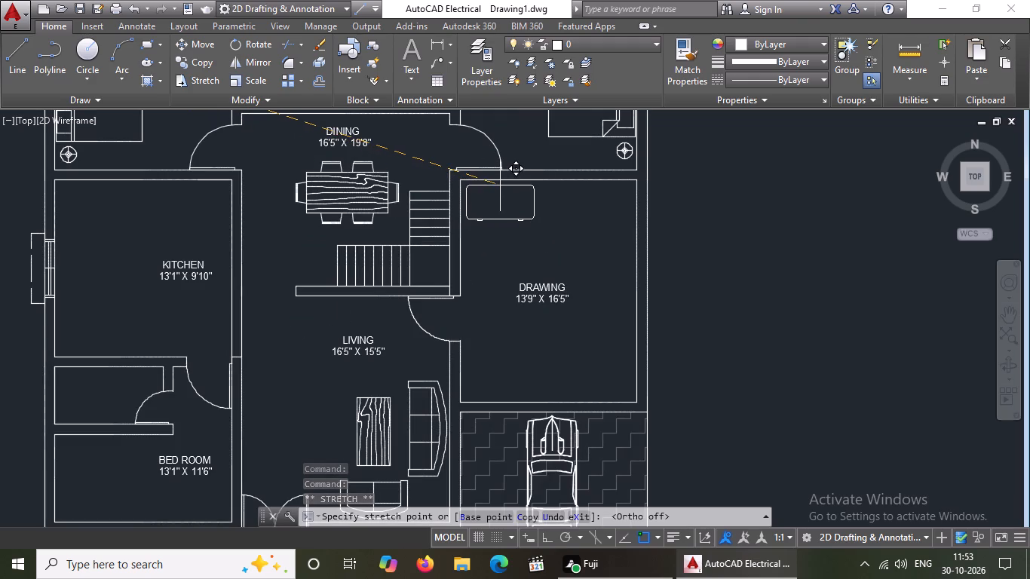
click(498, 185)
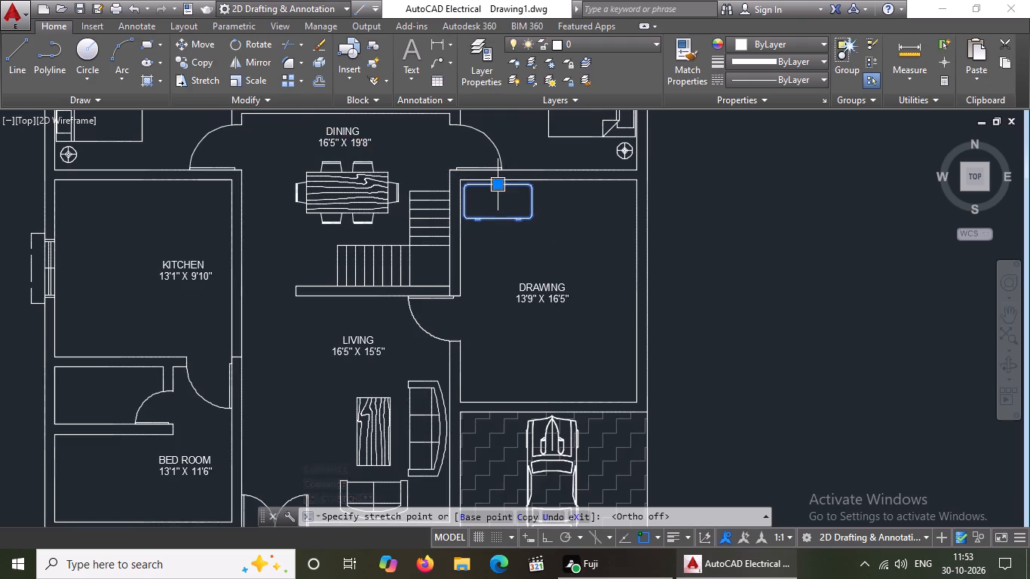
Move the western of the two loose chairs from outside the plan to just south of the drawing room desk.
scroll(500, 243, down, 2)
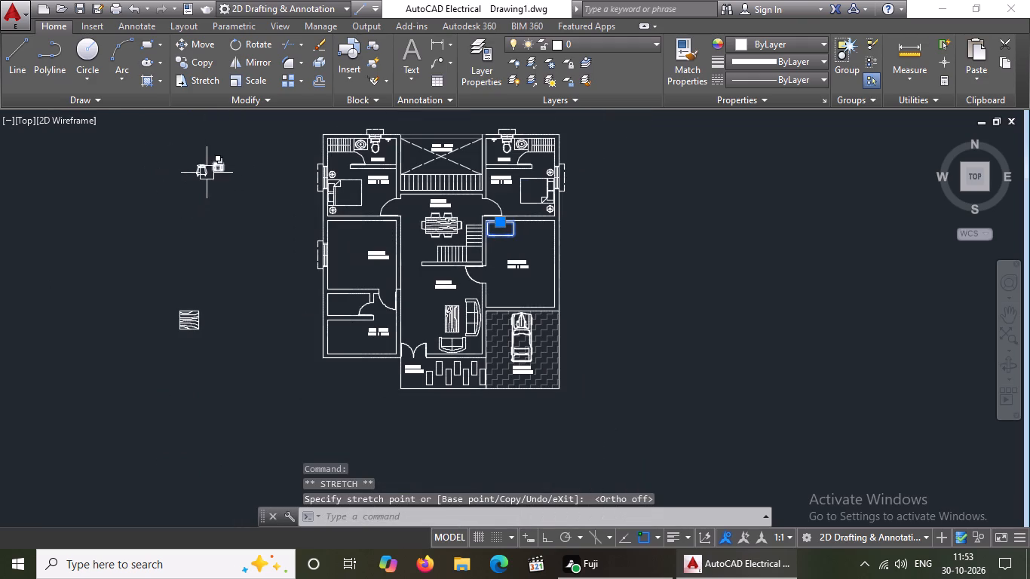
click(200, 173)
drag(199, 164, 217, 172)
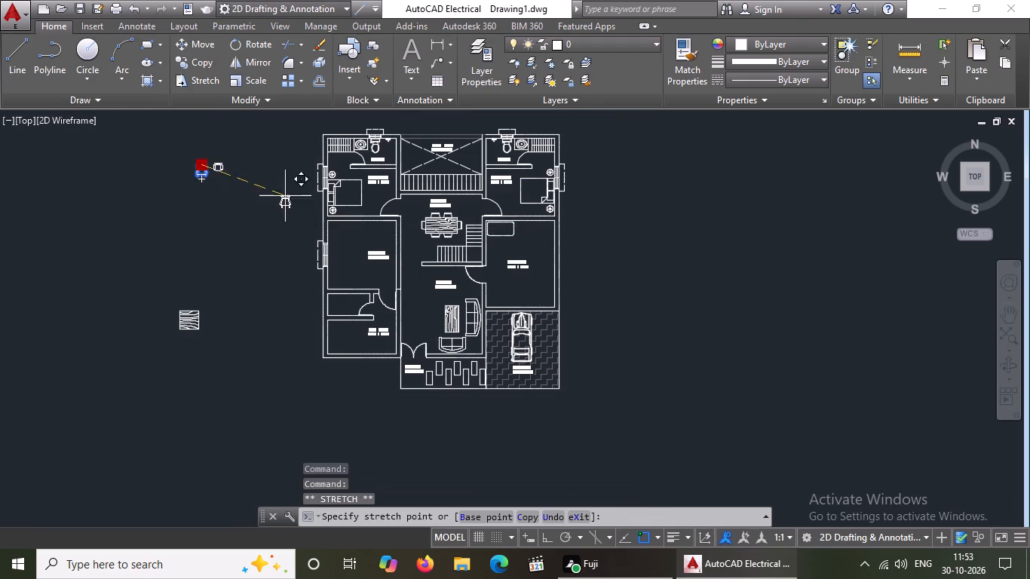
scroll(495, 240, up, 3)
click(516, 234)
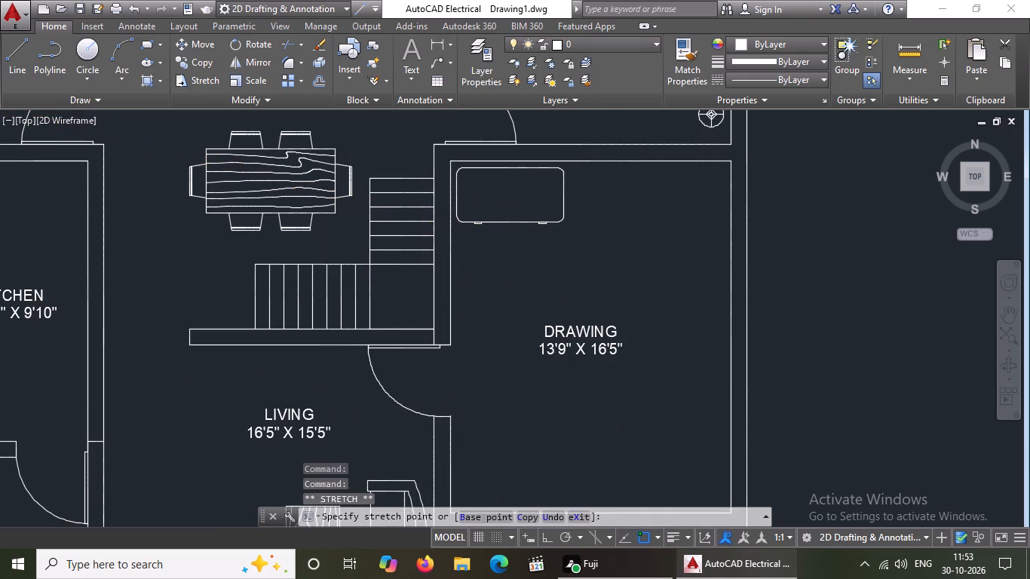
key(Escape)
Rotate the chair below the drawing room desk 180° about its seat with ortho on, so it faces the desk.
click(514, 245)
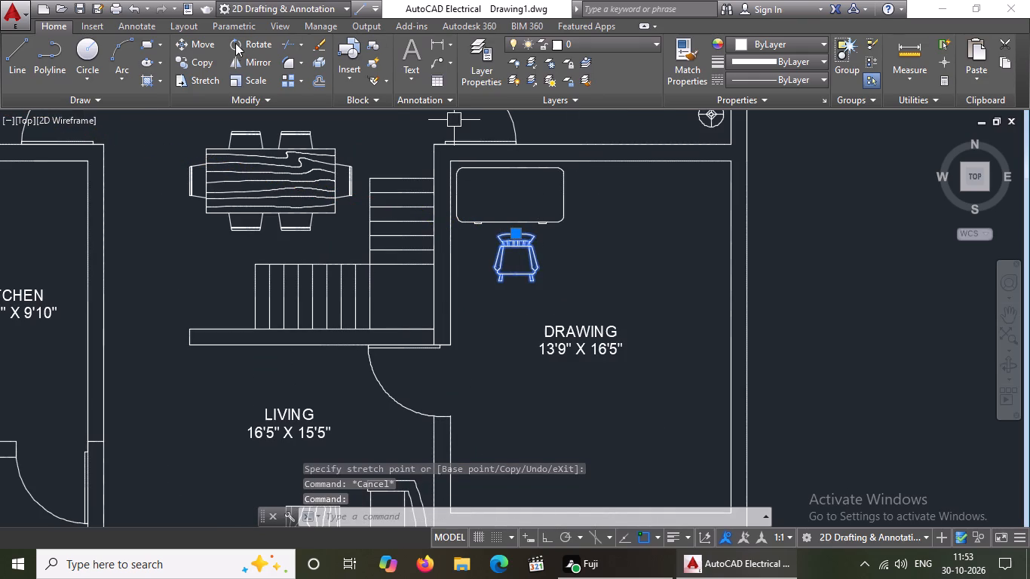
click(249, 44)
click(520, 268)
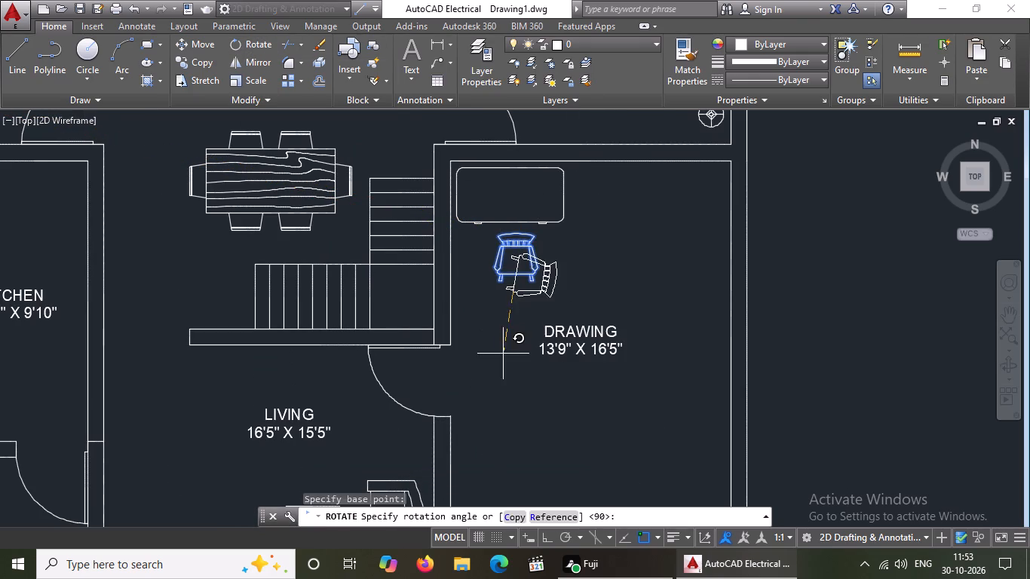
click(550, 541)
click(484, 258)
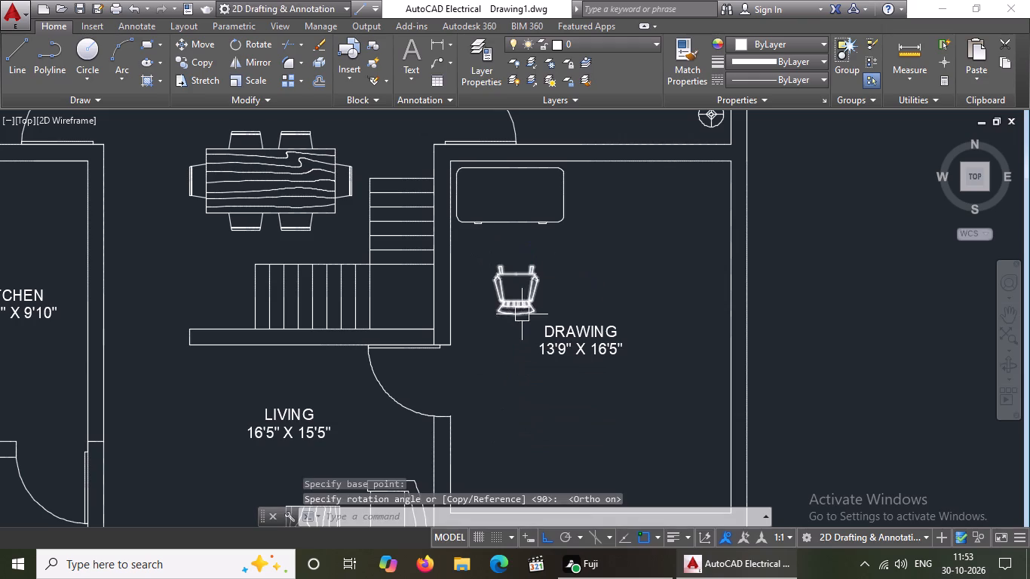
Move the rotated desk chair straight north until it sits just below the drawing room desk.
click(525, 317)
click(520, 313)
click(507, 279)
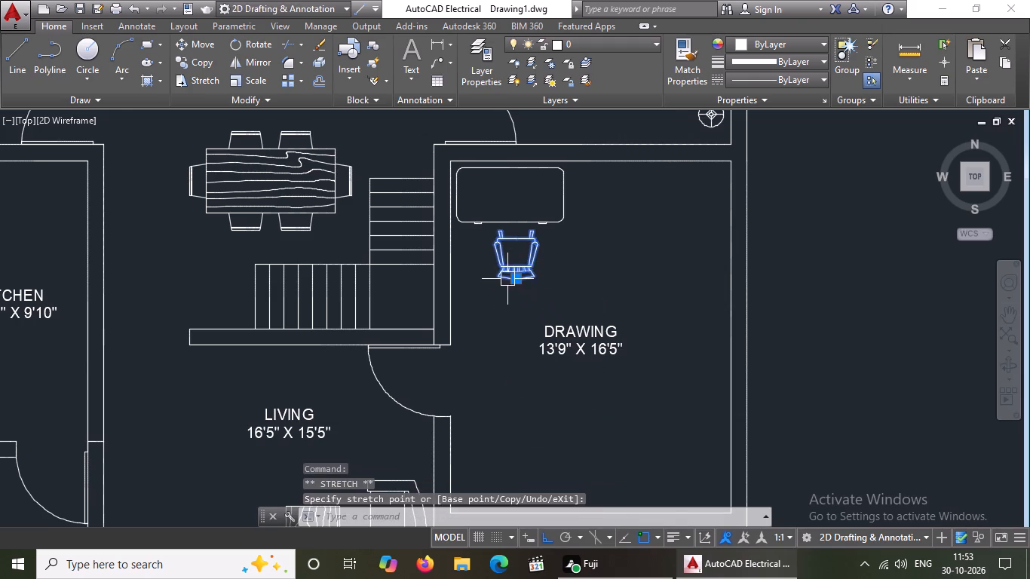
scroll(553, 280, down, 2)
key(Escape)
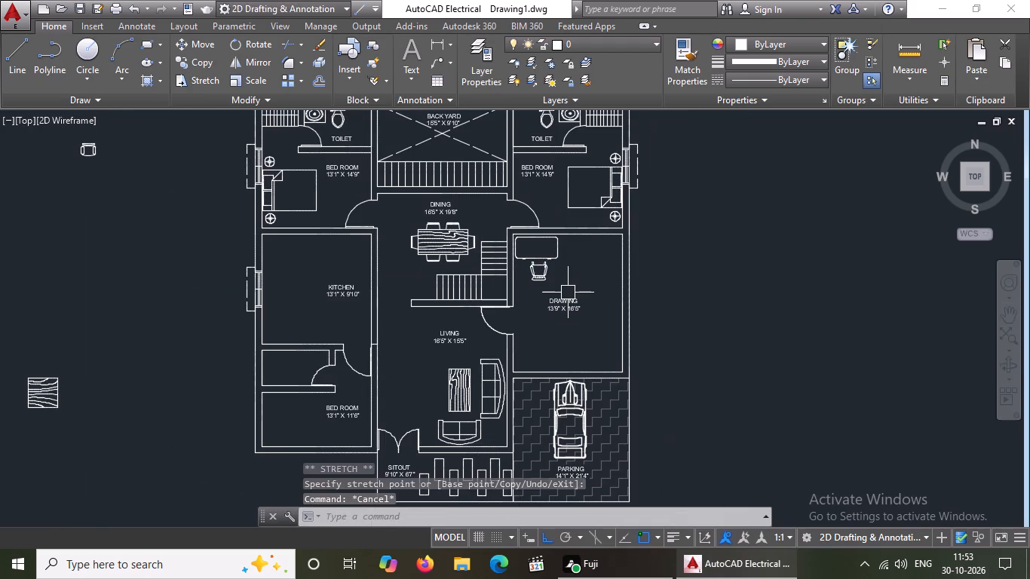
Rotate the remaining loose chair west of the plan a quarter turn clockwise so its backrest faces east.
scroll(568, 293, down, 1)
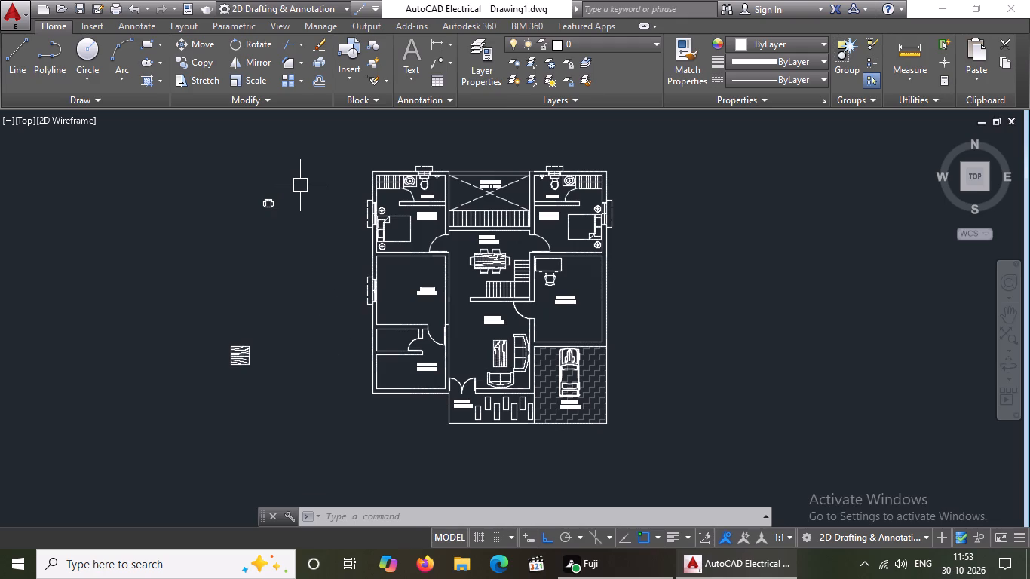
scroll(300, 185, up, 2)
drag(167, 200, 191, 213)
click(284, 271)
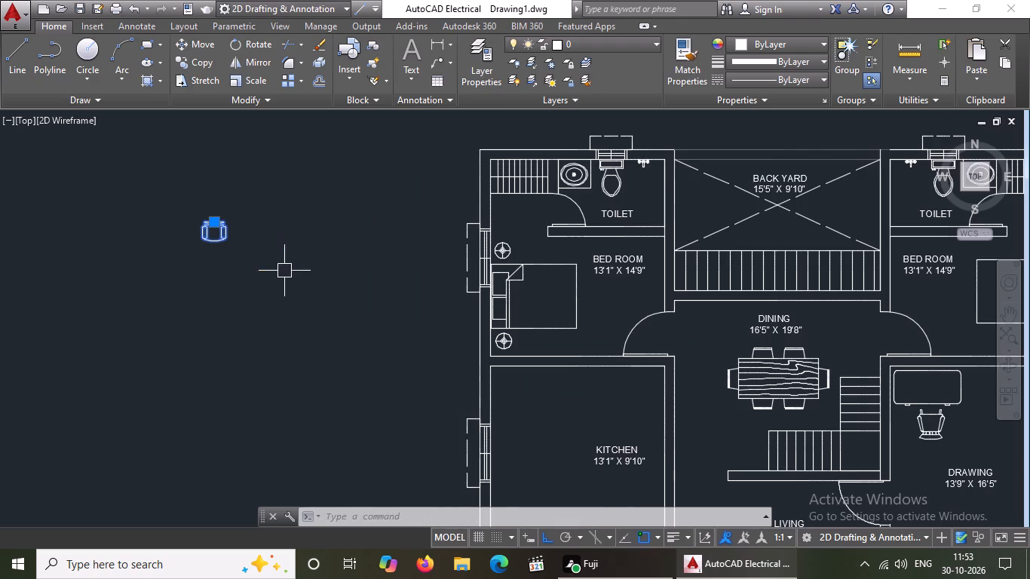
click(259, 41)
click(212, 240)
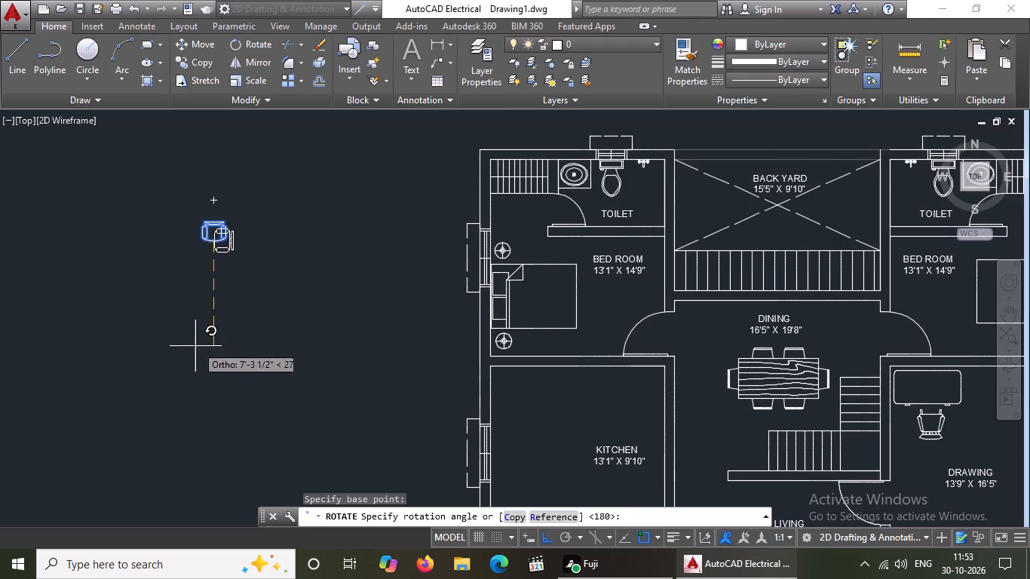
click(195, 346)
With ortho off, move the rotated loose chair from outside the plan into the drawing room's southeast corner.
click(197, 201)
click(224, 245)
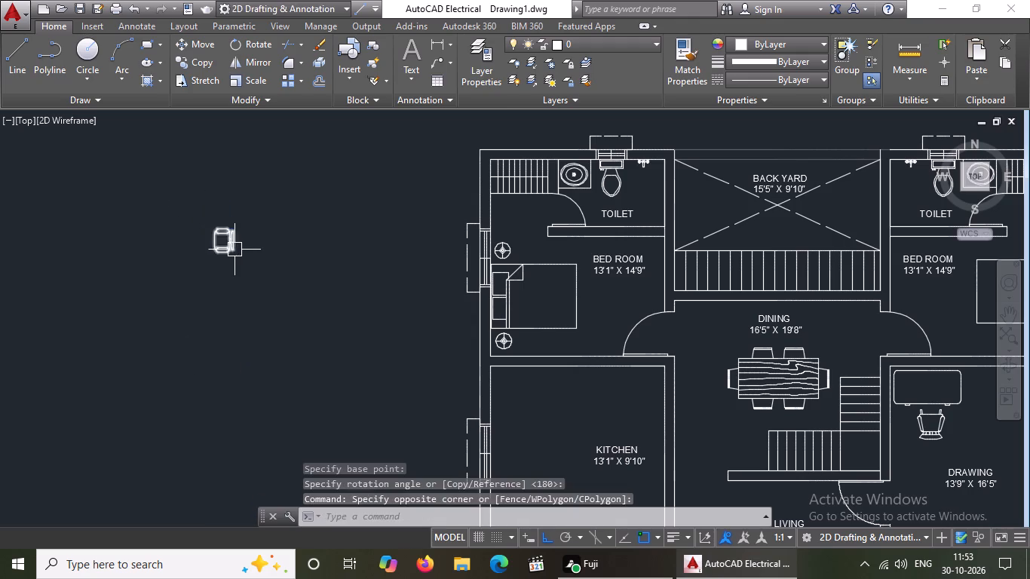
click(235, 250)
click(230, 241)
scroll(252, 242, down, 2)
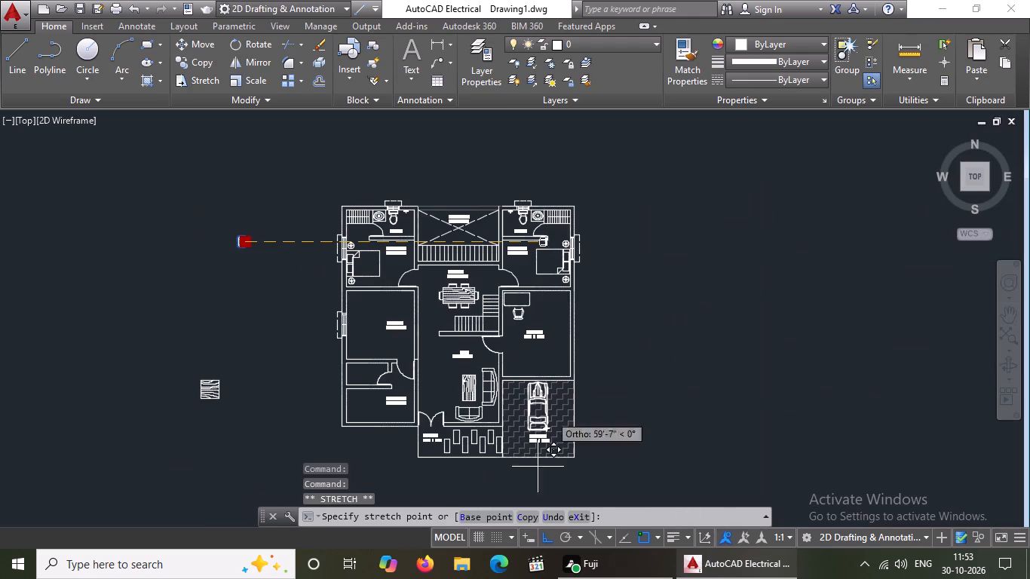
click(547, 537)
scroll(549, 396, up, 3)
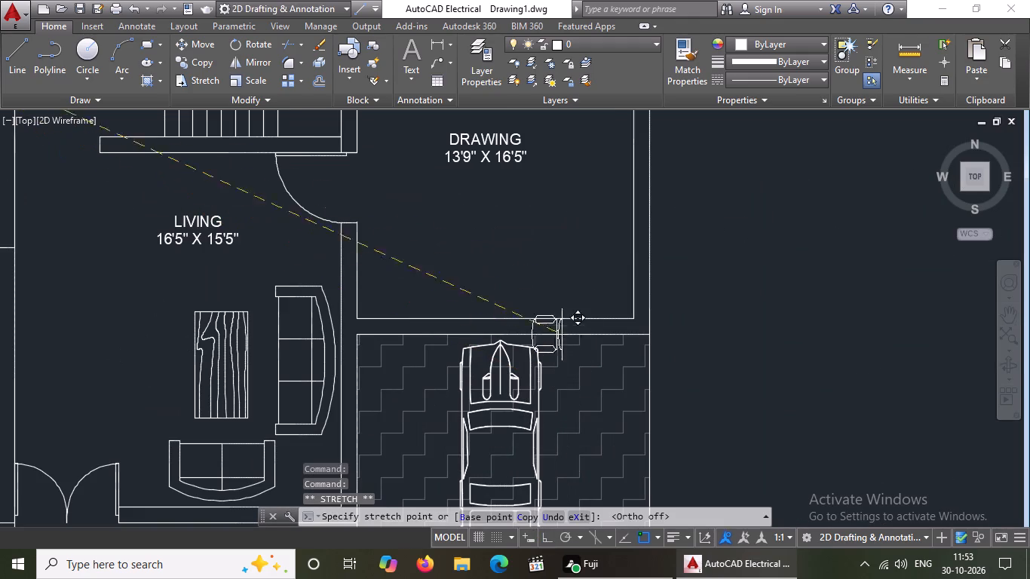
click(599, 273)
key(Escape)
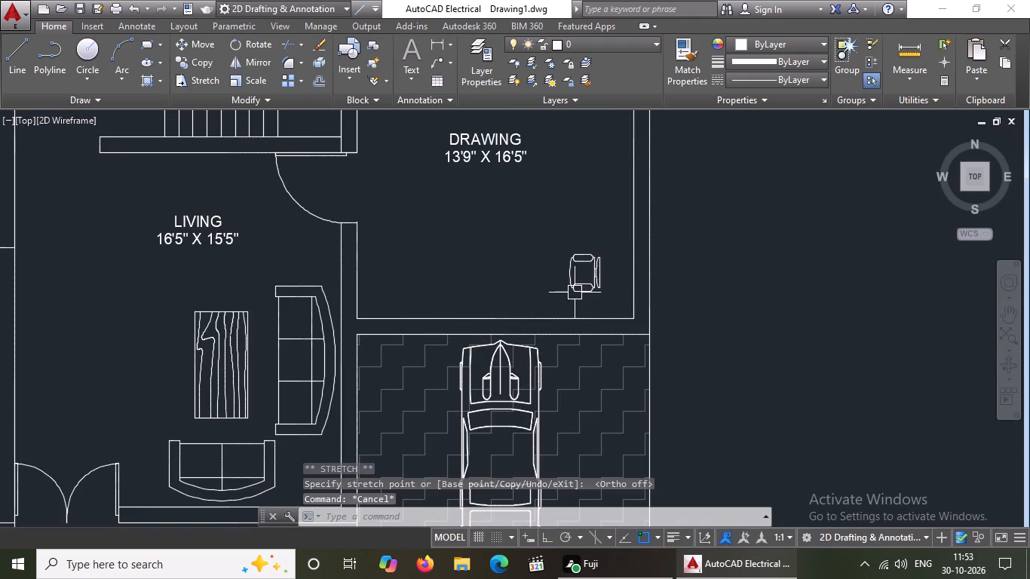
Scale up the armchair in the drawing room's southeast corner freehand from a base point on its seat.
click(575, 292)
text(SC)
key(space)
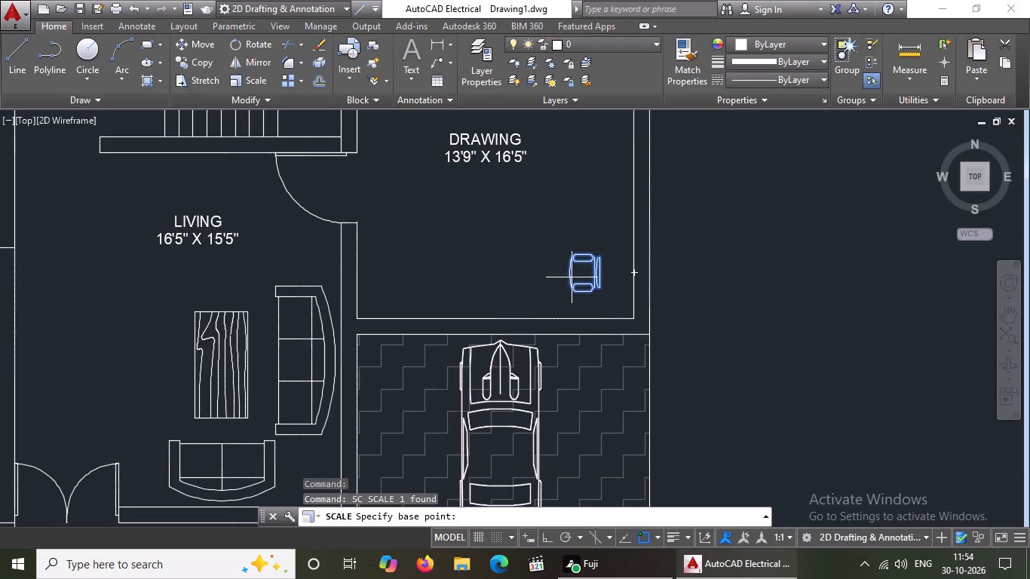
click(578, 276)
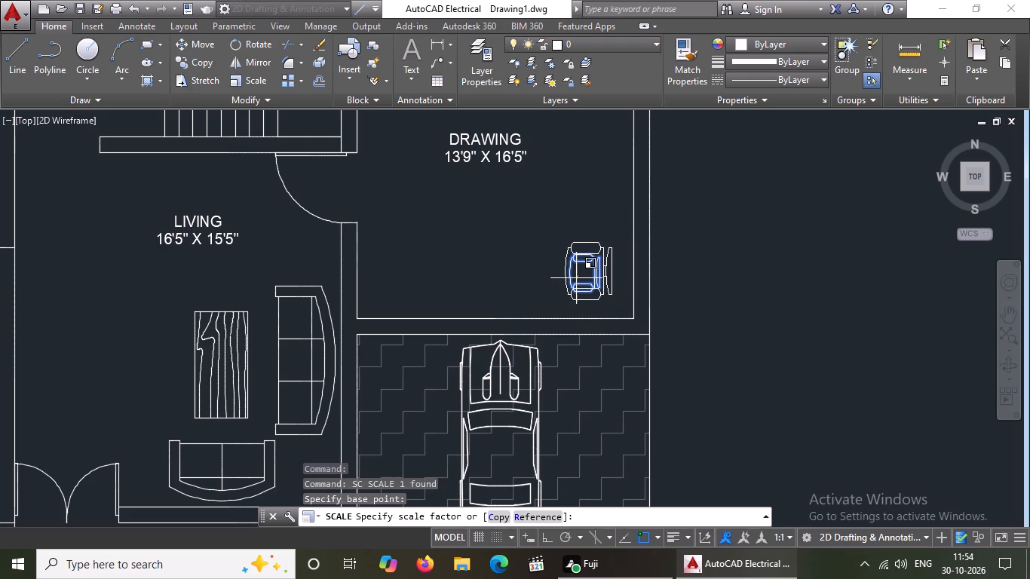
click(576, 278)
Move the enlarged armchair slightly east so its backrest sits close to the drawing room's east wall.
scroll(582, 276, down, 1)
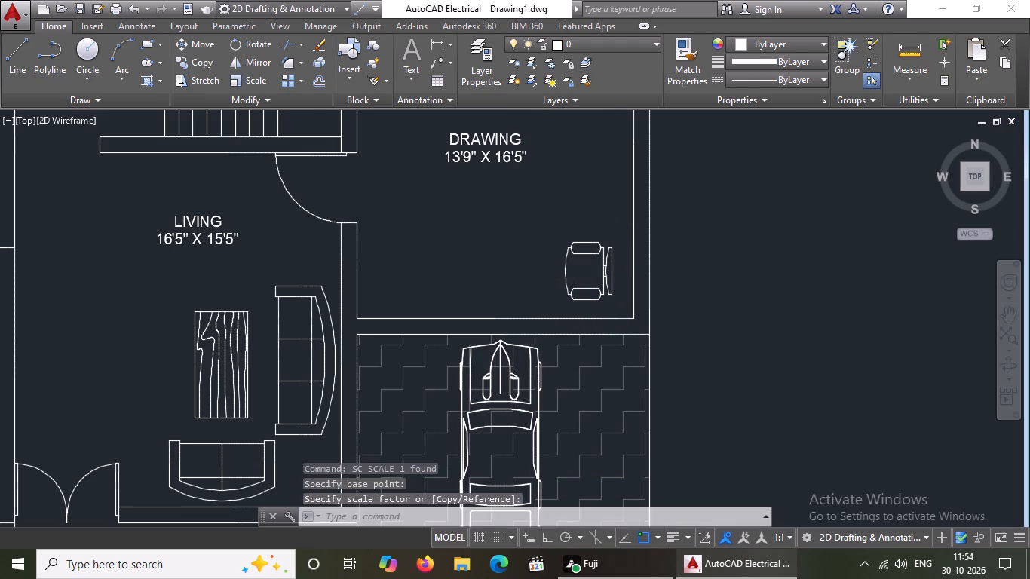
scroll(582, 276, down, 1)
scroll(593, 279, up, 1)
click(585, 280)
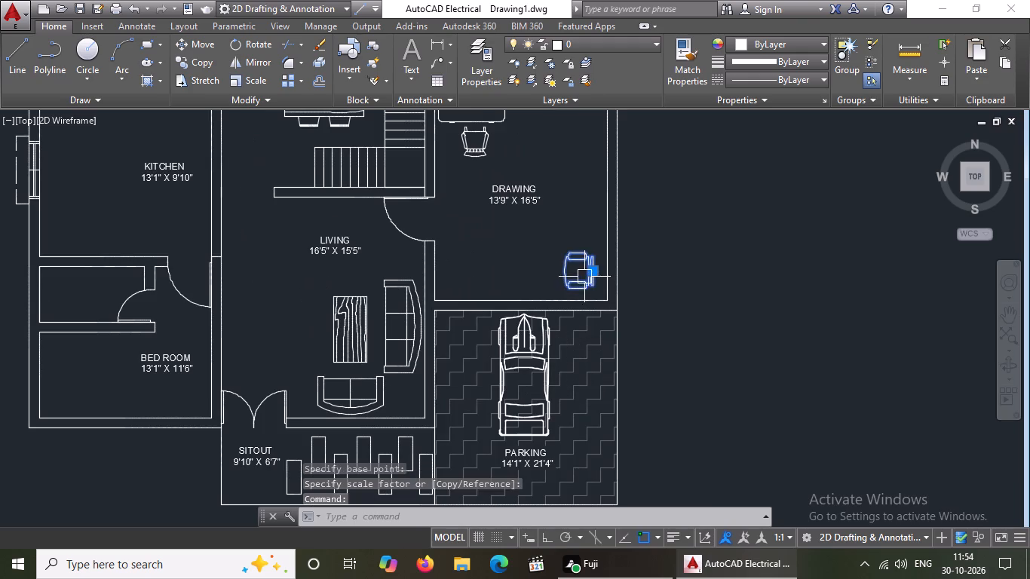
click(593, 270)
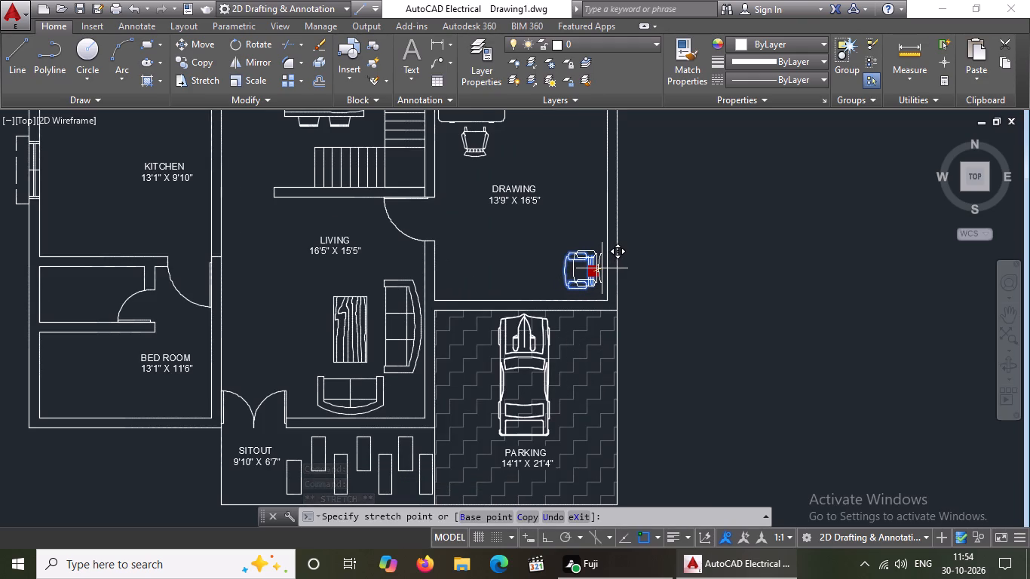
click(602, 268)
Copy the armchair about 3'-3" straight north with ortho on, making a second chair along the east wall.
scroll(602, 268, down, 1)
scroll(615, 233, up, 2)
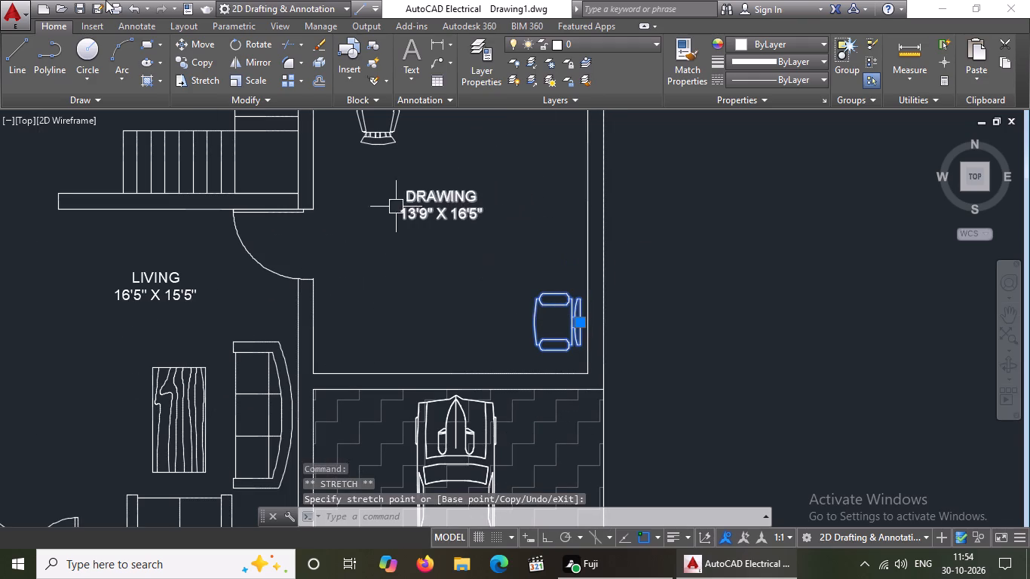
click(197, 59)
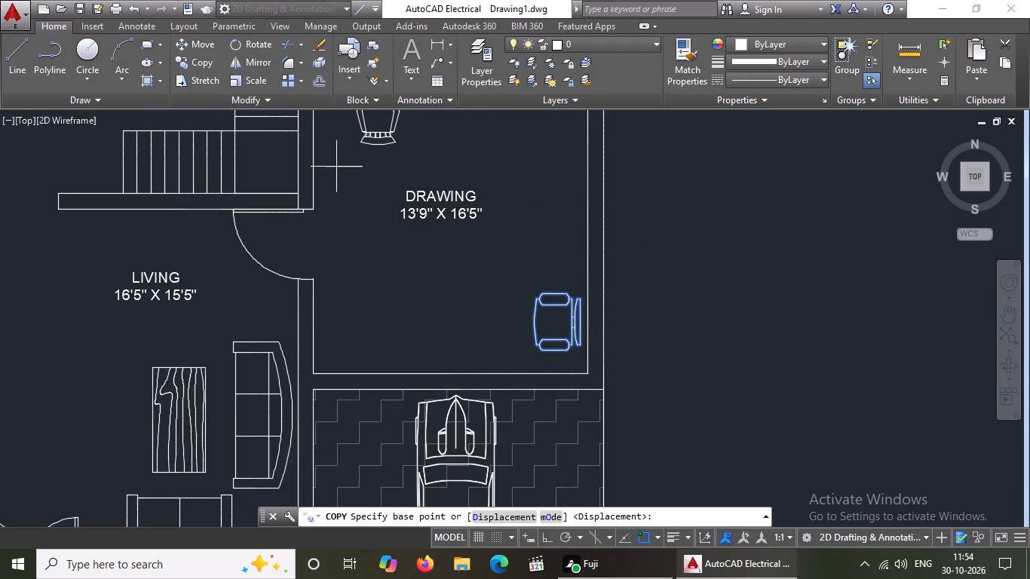
click(558, 330)
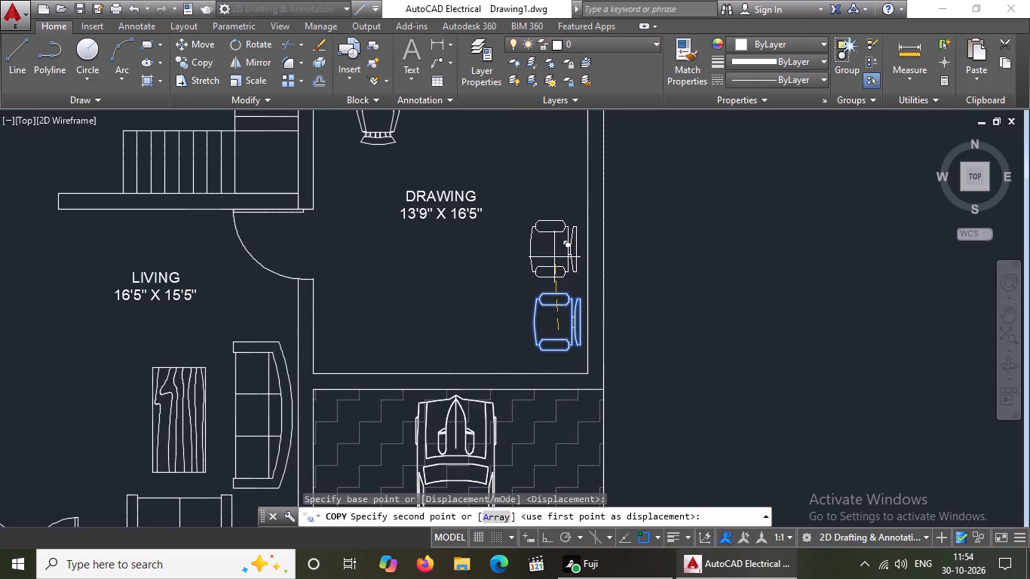
click(550, 537)
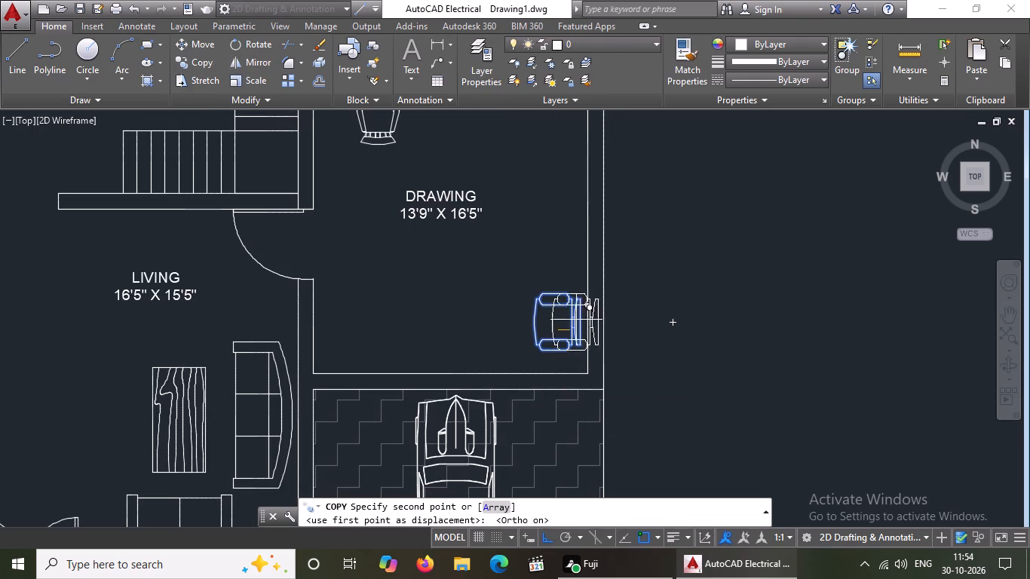
click(574, 263)
scroll(602, 306, down, 3)
key(Escape)
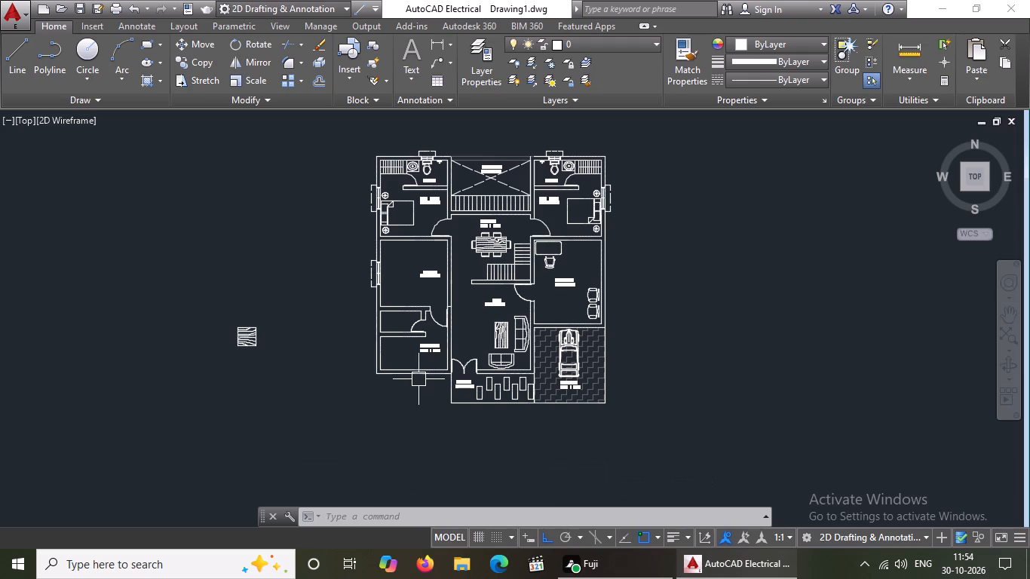
Look over the kitchen, bedroom, living room and parking areas of the floor plan.
scroll(422, 371, up, 1)
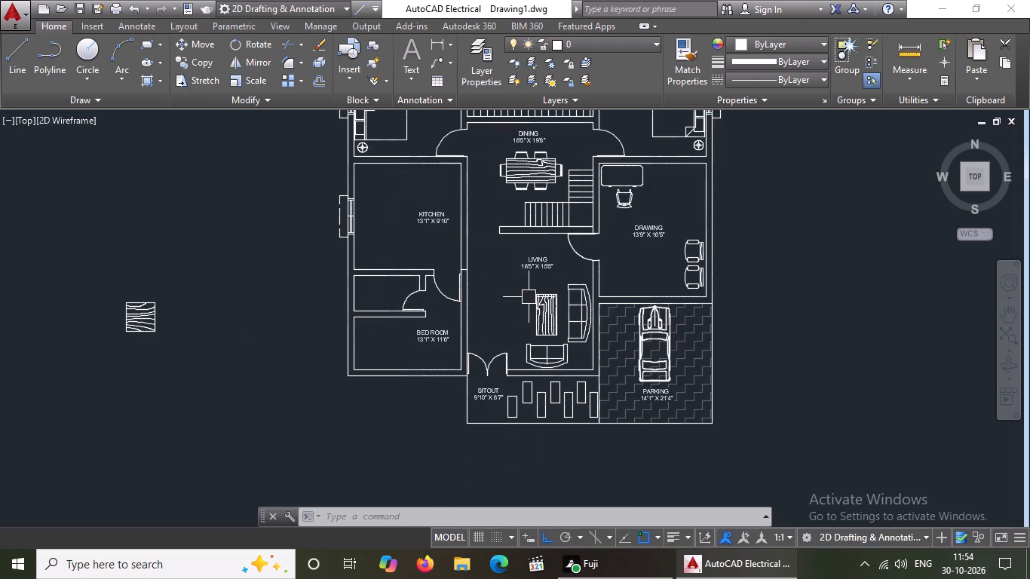
key(Escape)
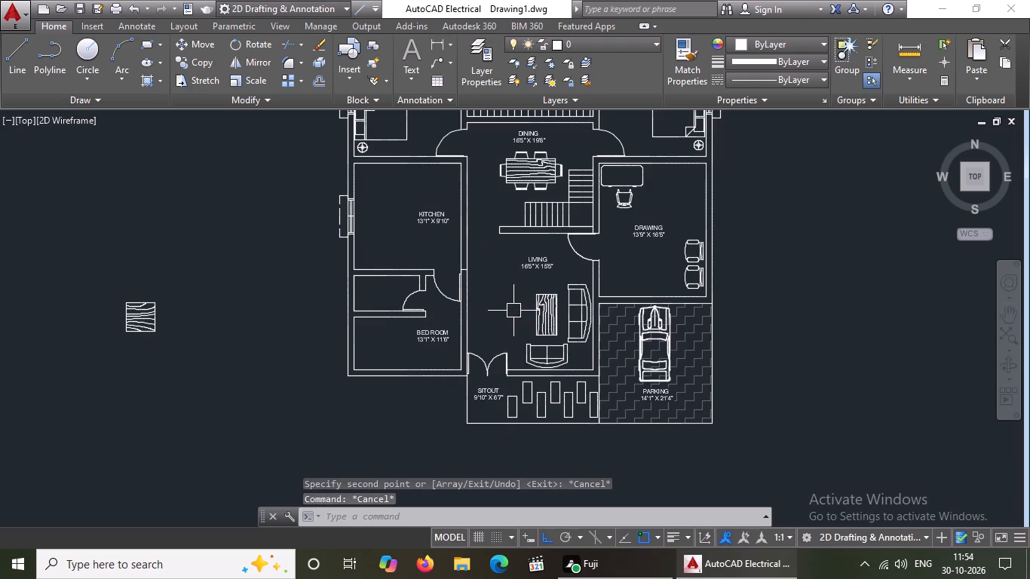
scroll(370, 268, up, 2)
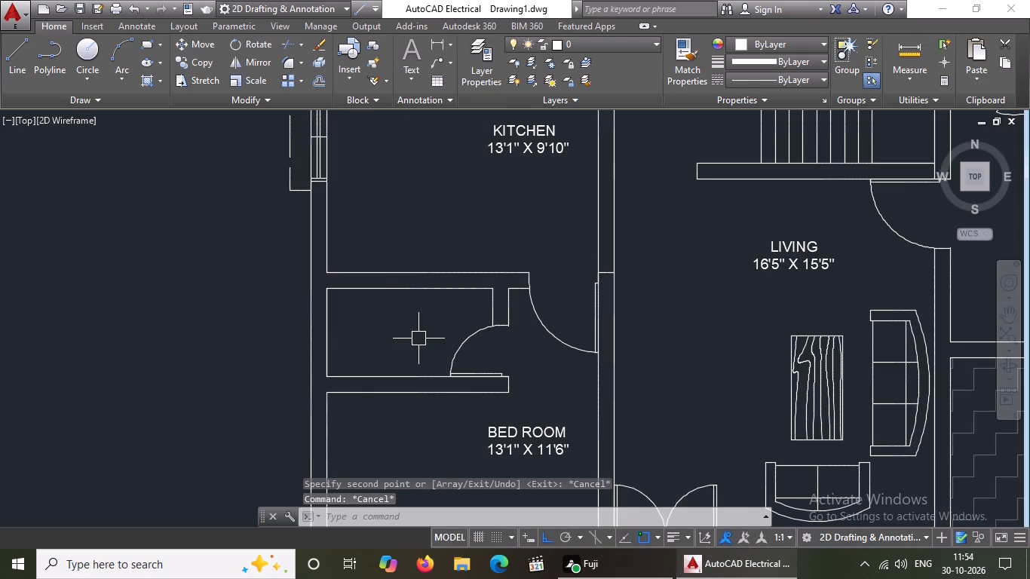
scroll(416, 339, down, 2)
scroll(396, 351, up, 1)
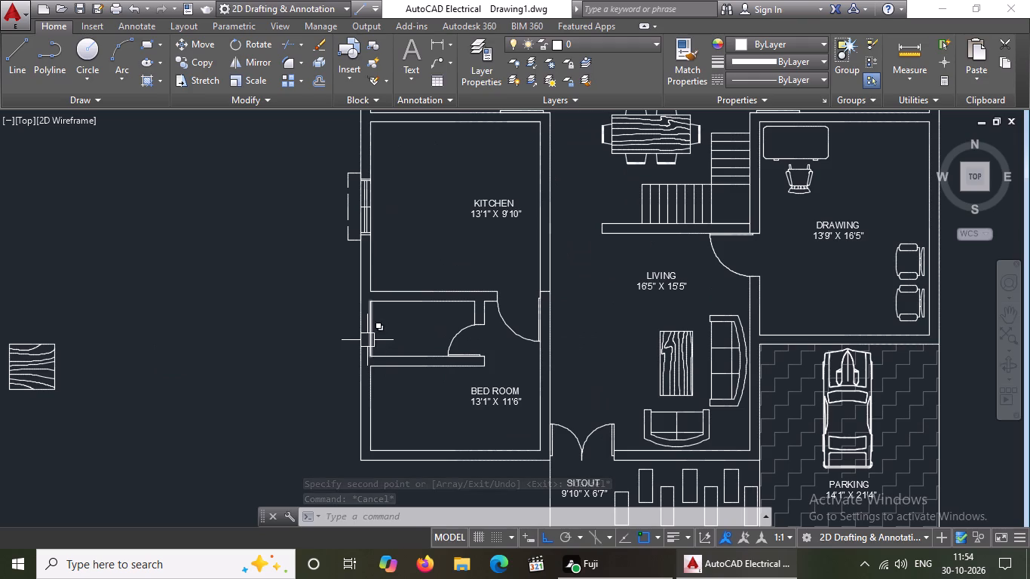
scroll(367, 340, down, 2)
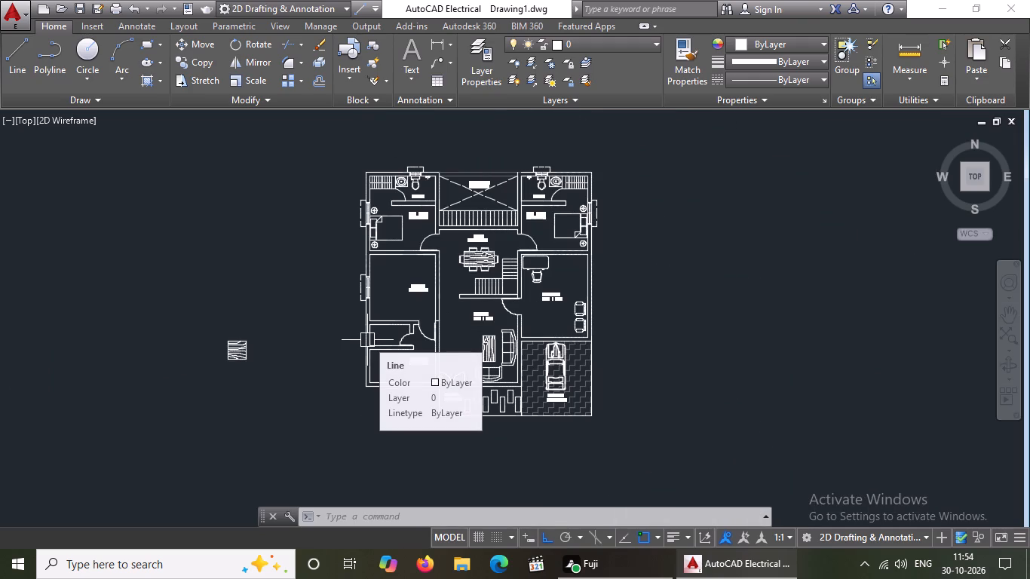
middle_drag(367, 339, 378, 415)
scroll(585, 494, up, 3)
scroll(566, 465, down, 1)
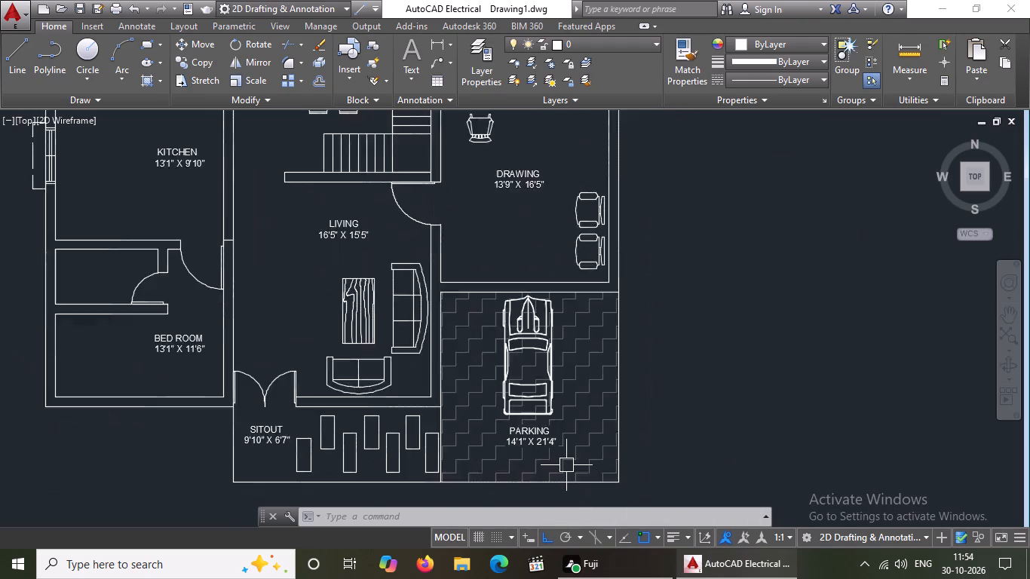
scroll(566, 465, down, 1)
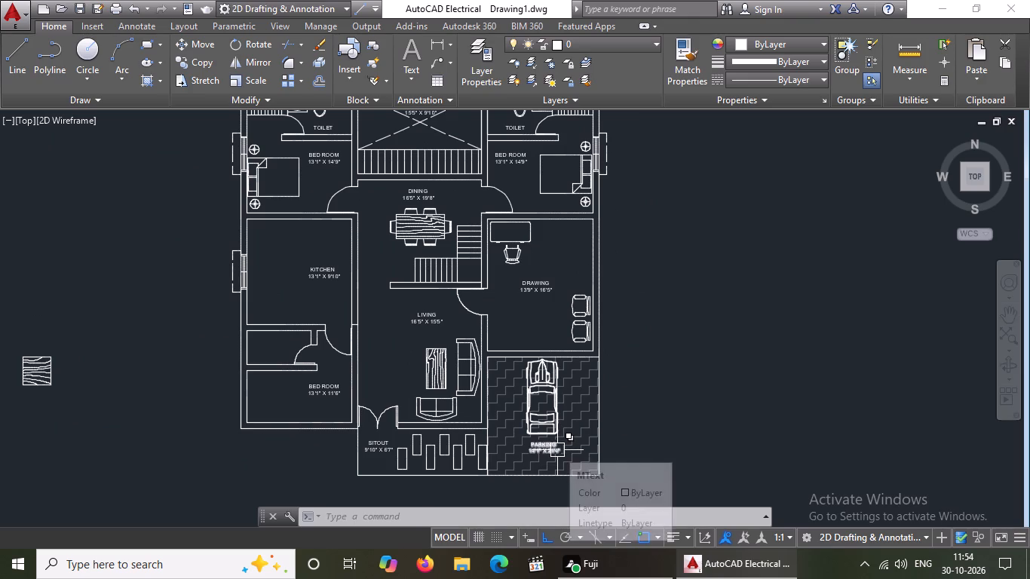
Draw a 9" vertical line across the drawing room–parking wall, starting from the midpoint of the room's inner south wall line.
scroll(528, 391, up, 3)
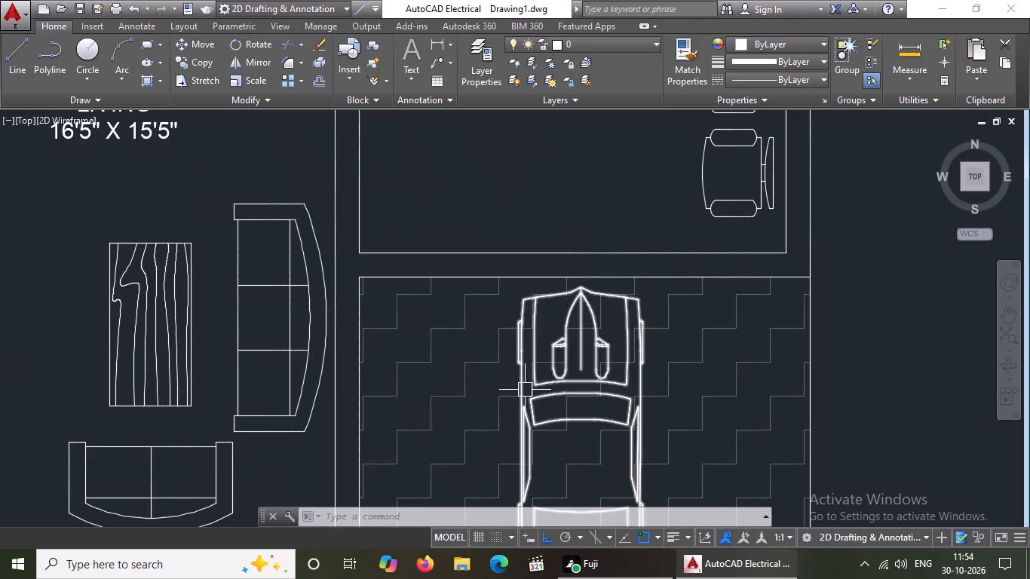
key(l)
key(Return)
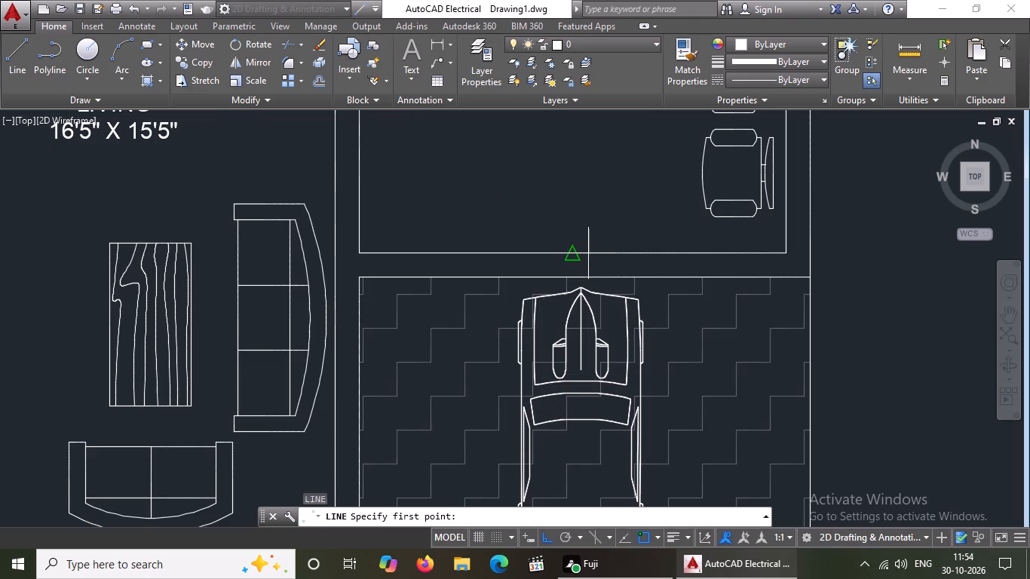
click(575, 249)
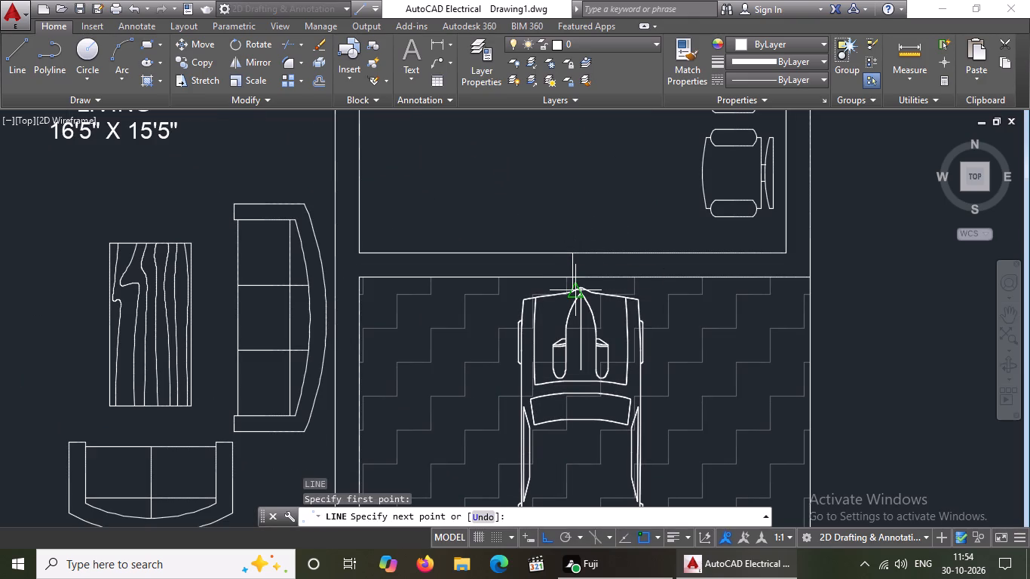
key(9)
key(shift+quotedbl)
key(Return)
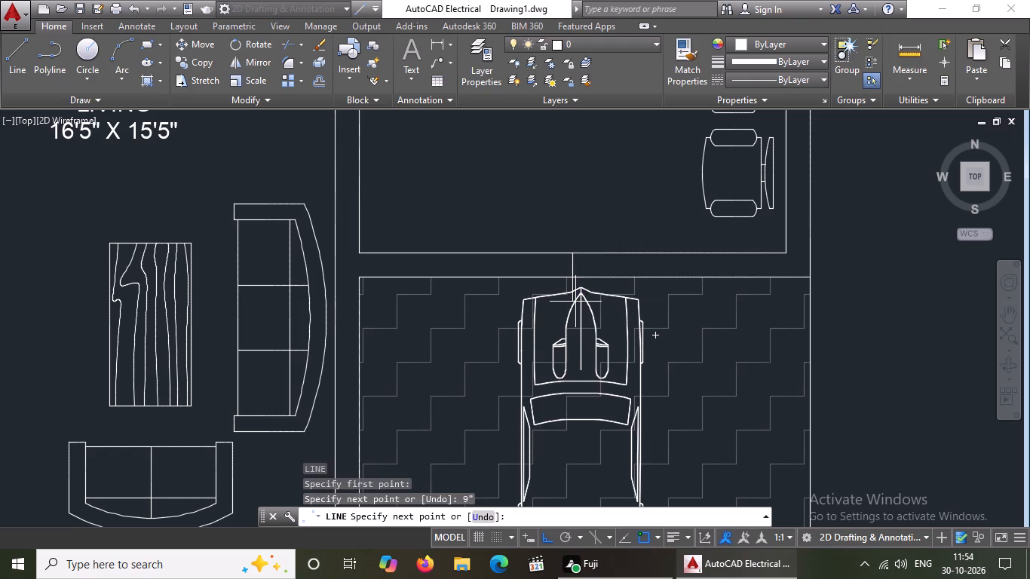
key(Return)
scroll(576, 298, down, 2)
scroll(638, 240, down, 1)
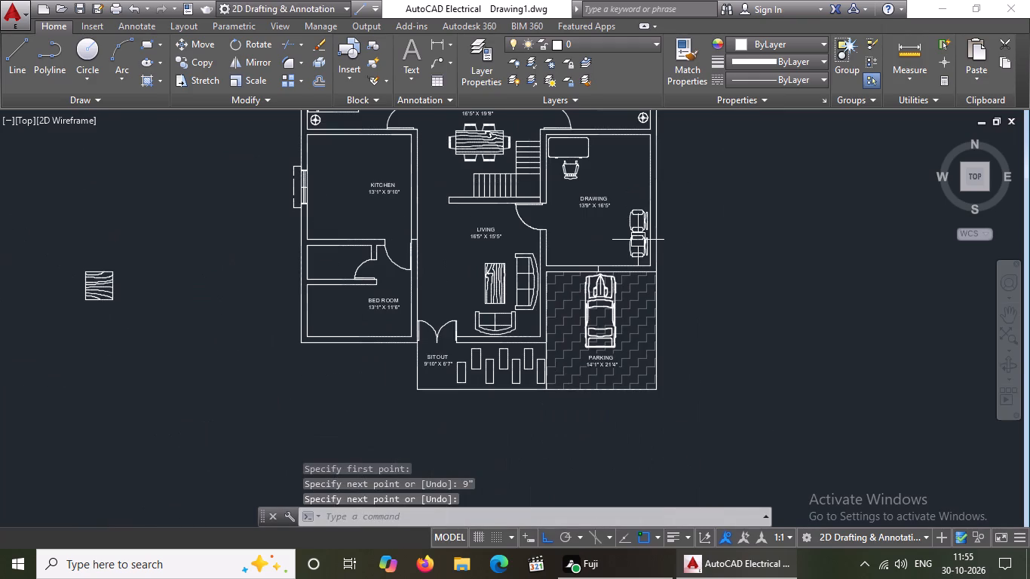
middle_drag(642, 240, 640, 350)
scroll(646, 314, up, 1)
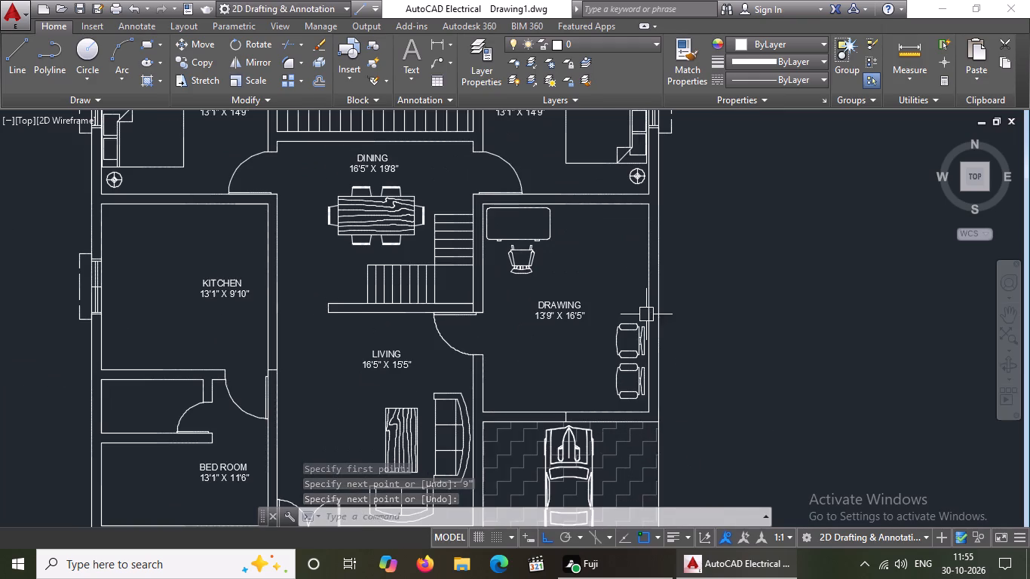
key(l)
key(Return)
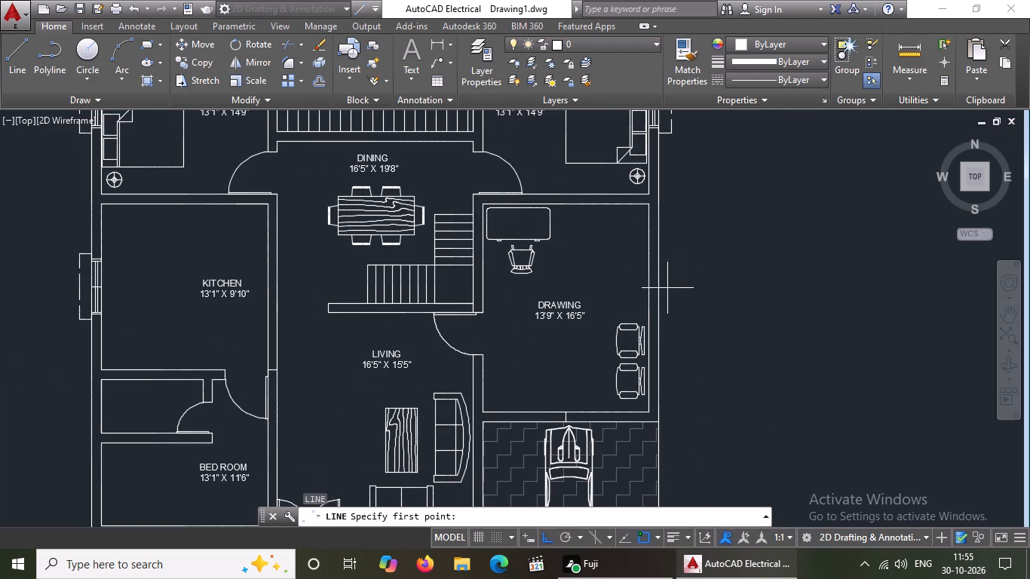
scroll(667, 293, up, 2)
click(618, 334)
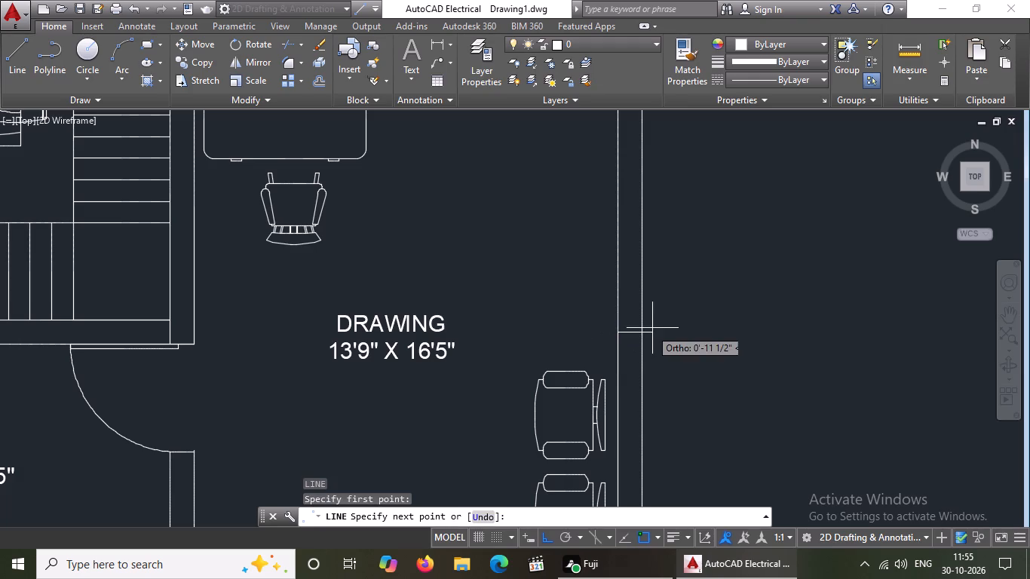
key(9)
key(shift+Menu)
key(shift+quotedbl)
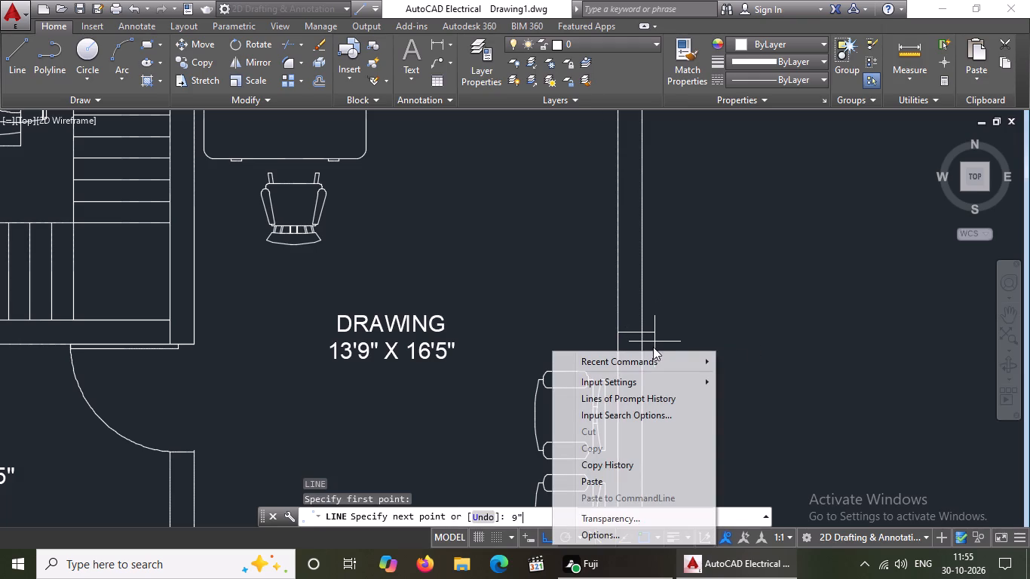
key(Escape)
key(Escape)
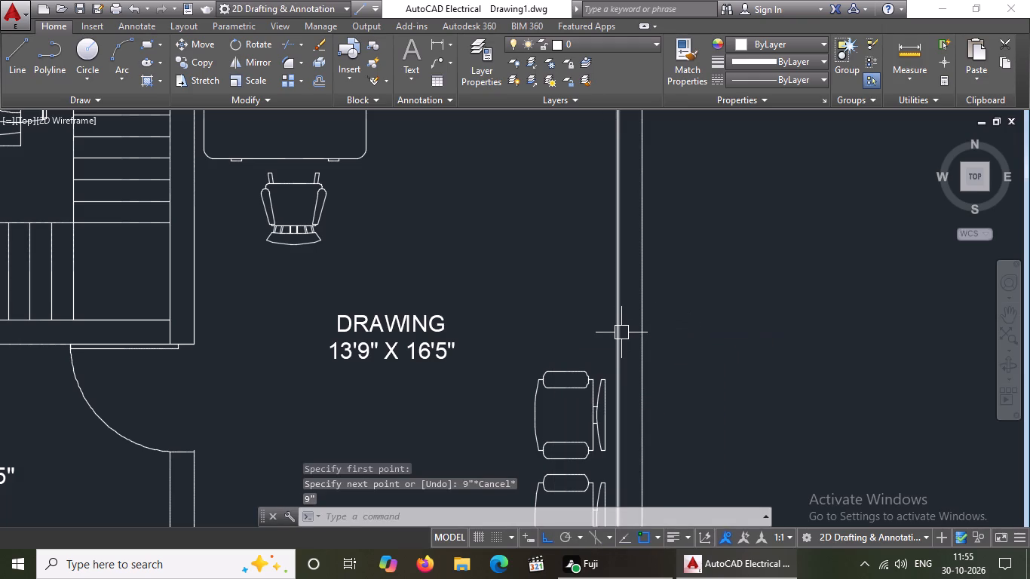
Draw a 9" horizontal line across the drawing room's east wall, starting from the midpoint of its inner wall line.
key(l)
key(Return)
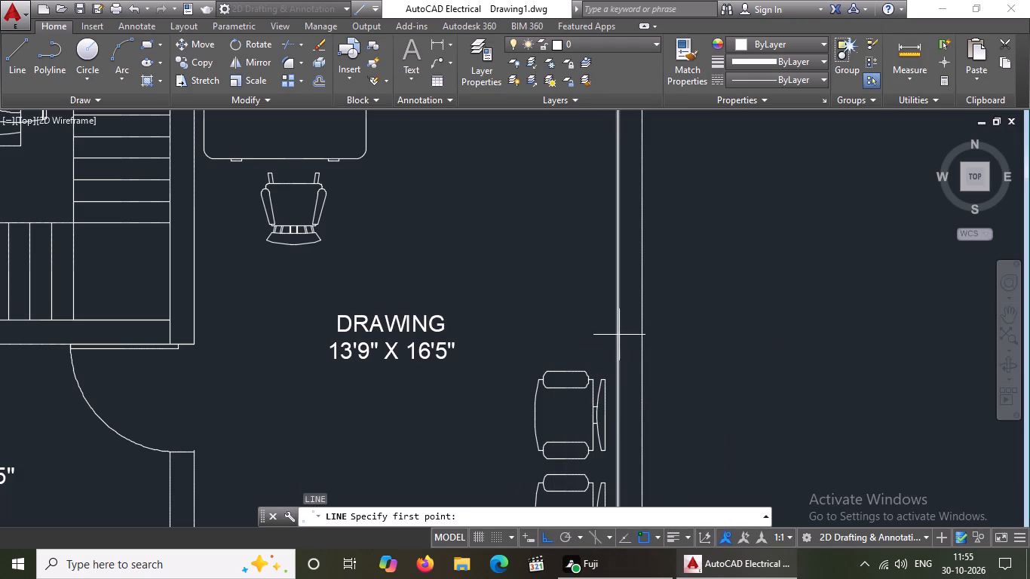
click(620, 338)
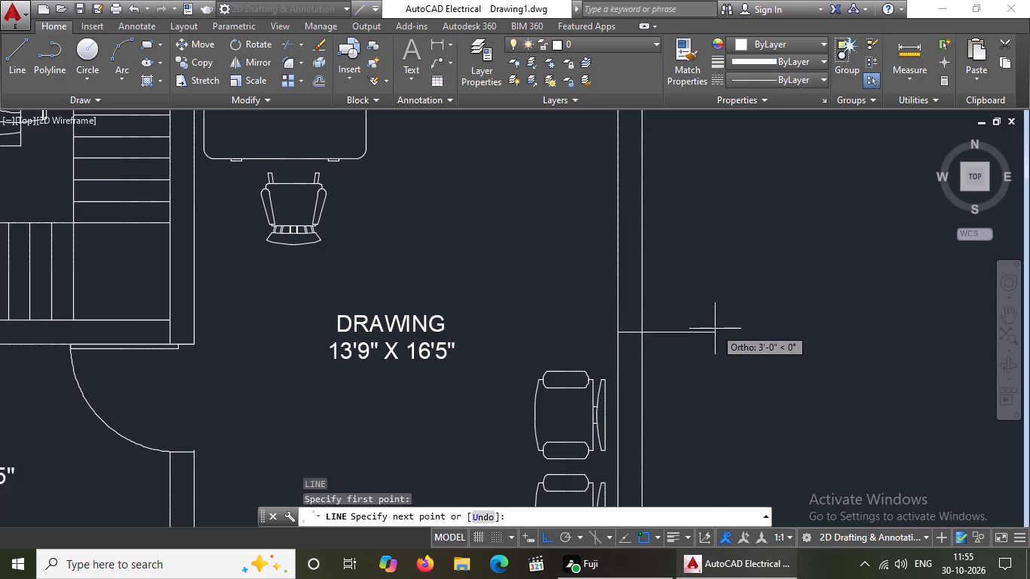
key(9)
key(shift+quotedbl)
key(Return)
key(Return)
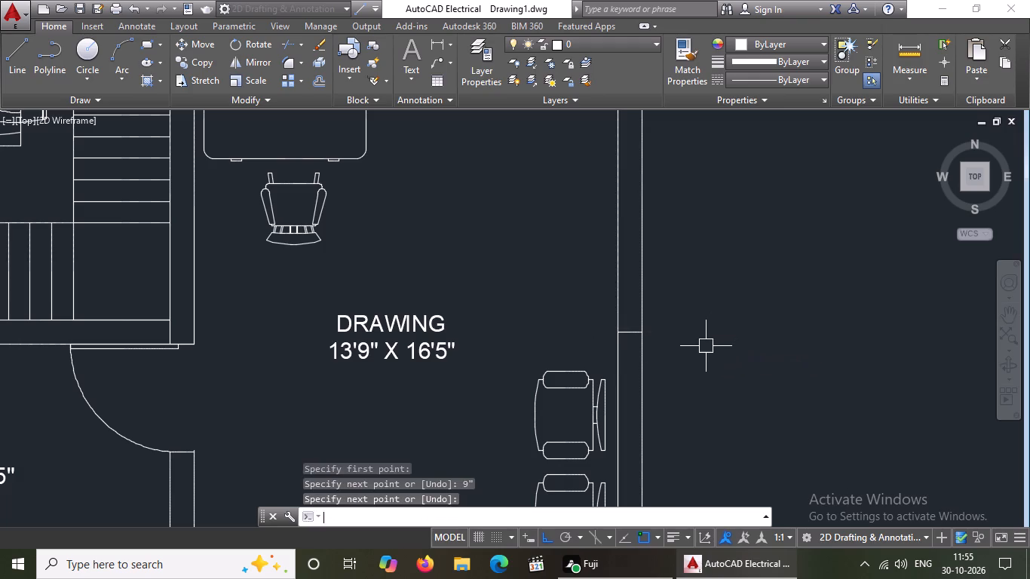
Draw a 9" vertical line across the south wall of the bedroom beside the sitout, starting from the inner wall line's midpoint.
scroll(708, 323, down, 3)
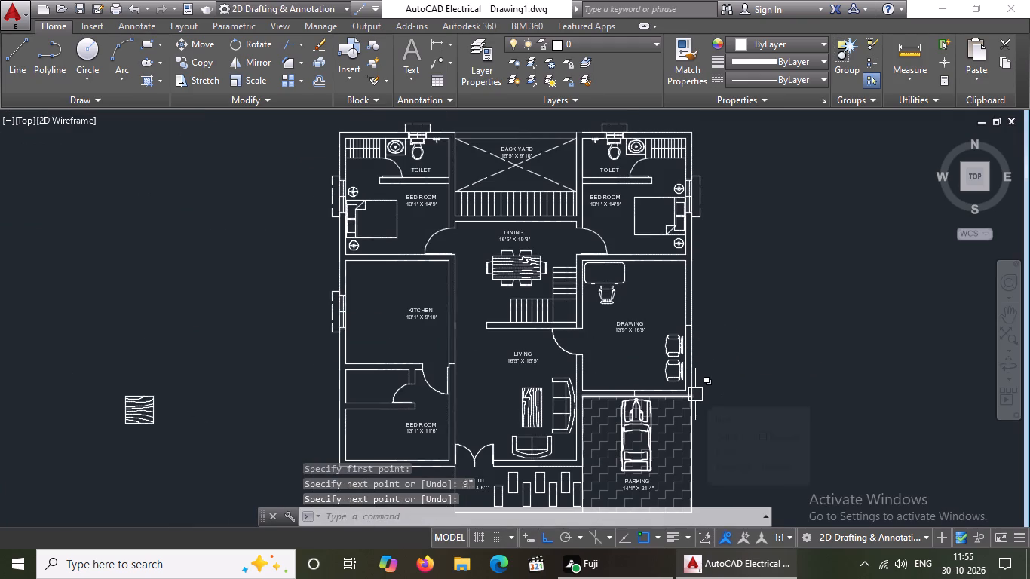
scroll(523, 333, down, 1)
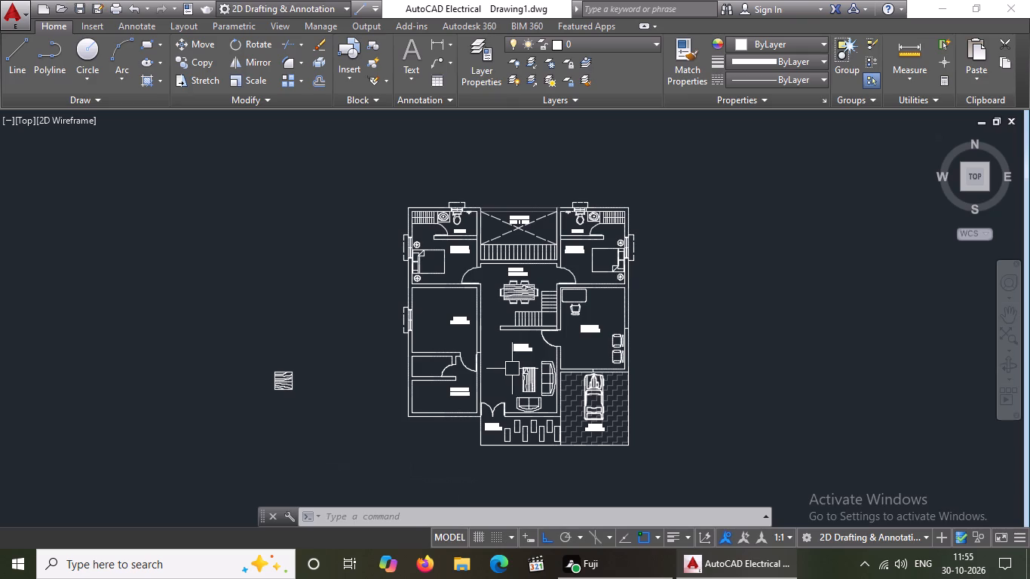
scroll(453, 440, up, 4)
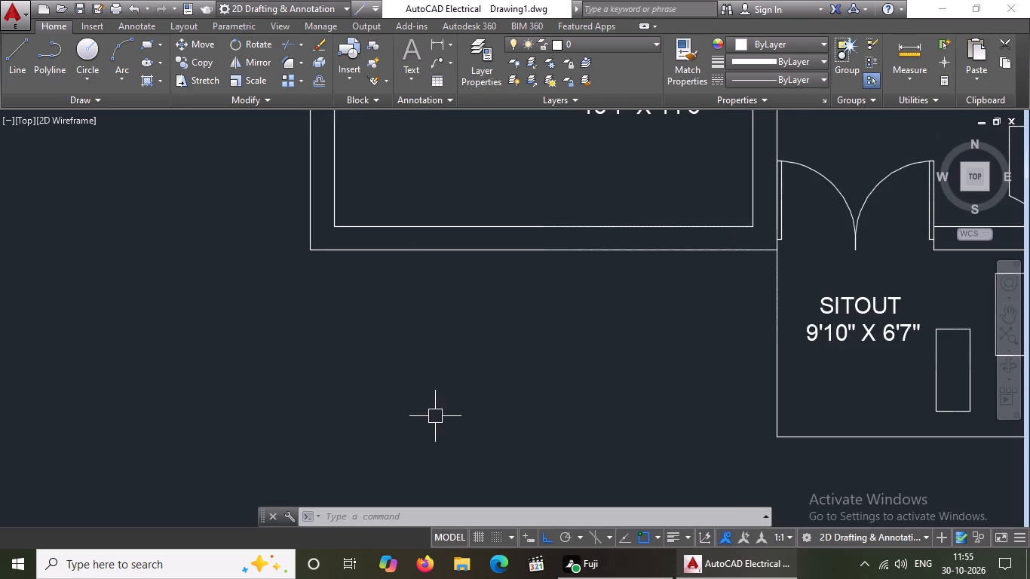
key(l)
key(Return)
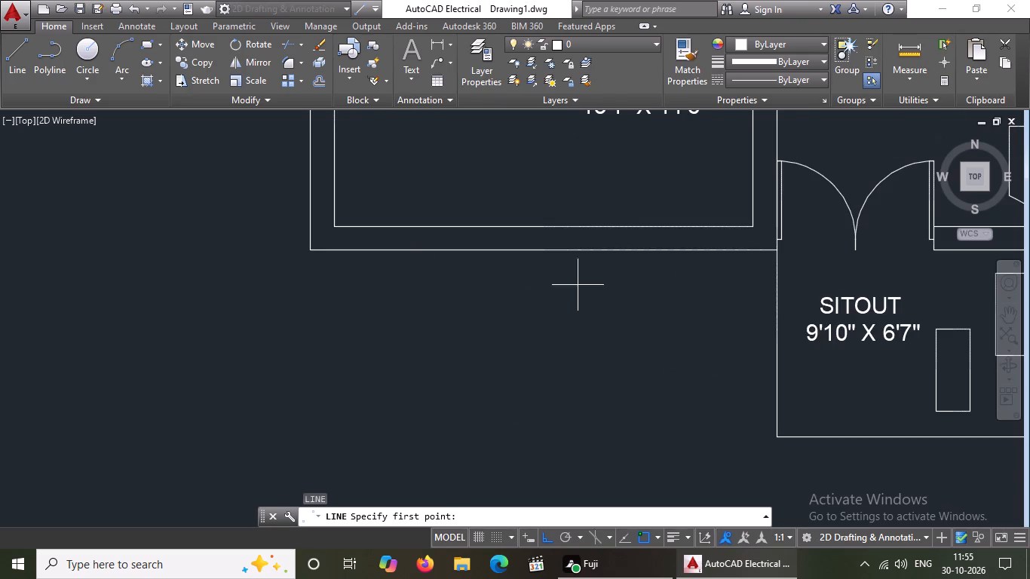
click(545, 227)
key(9)
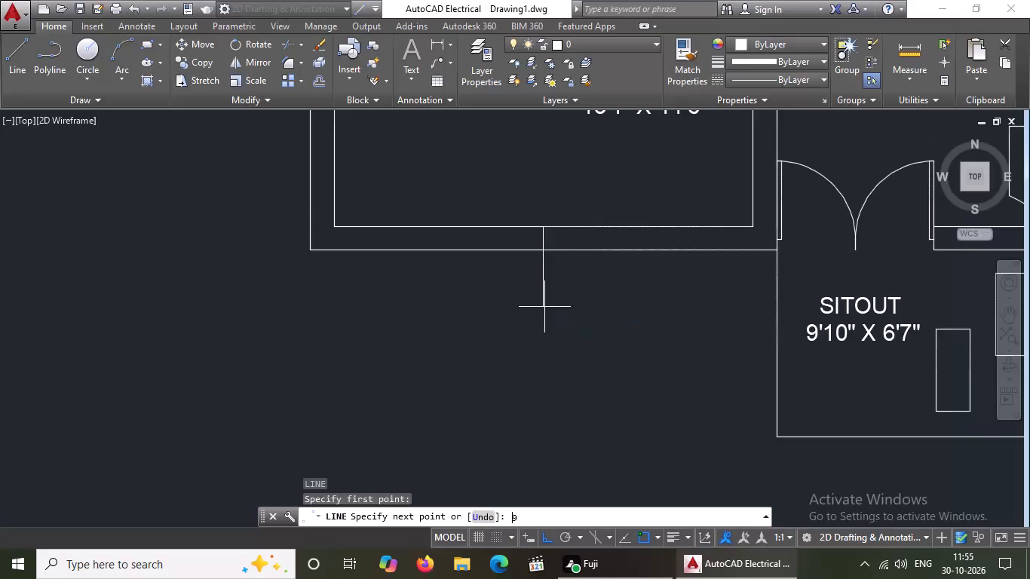
key(shift+quotedbl)
key(Return)
key(Return)
Draw a 9" horizontal line across the west wall of the small room between kitchen and bedroom, from the inner line's midpoint.
scroll(531, 293, down, 1)
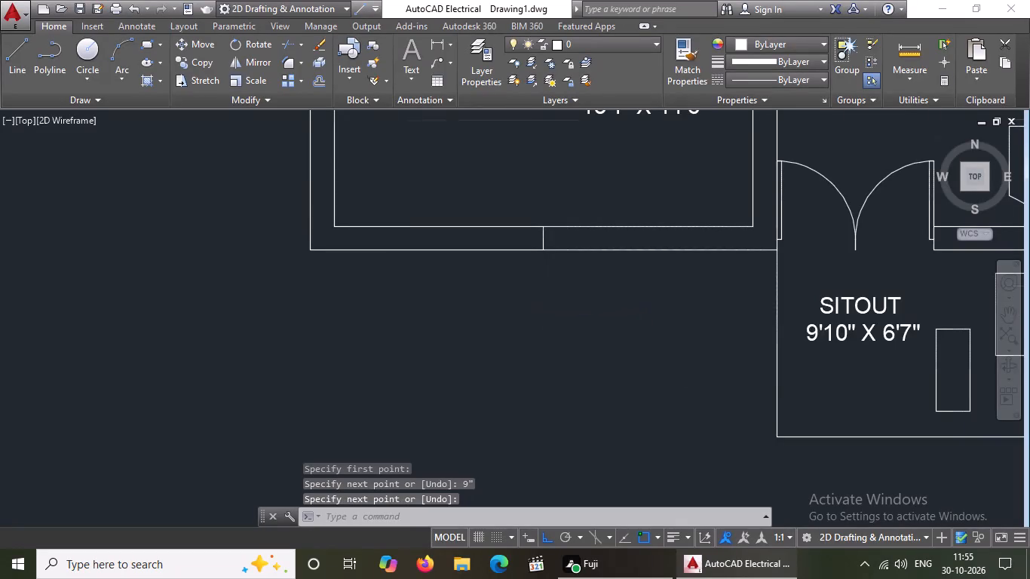
scroll(531, 293, down, 1)
key(l)
key(Return)
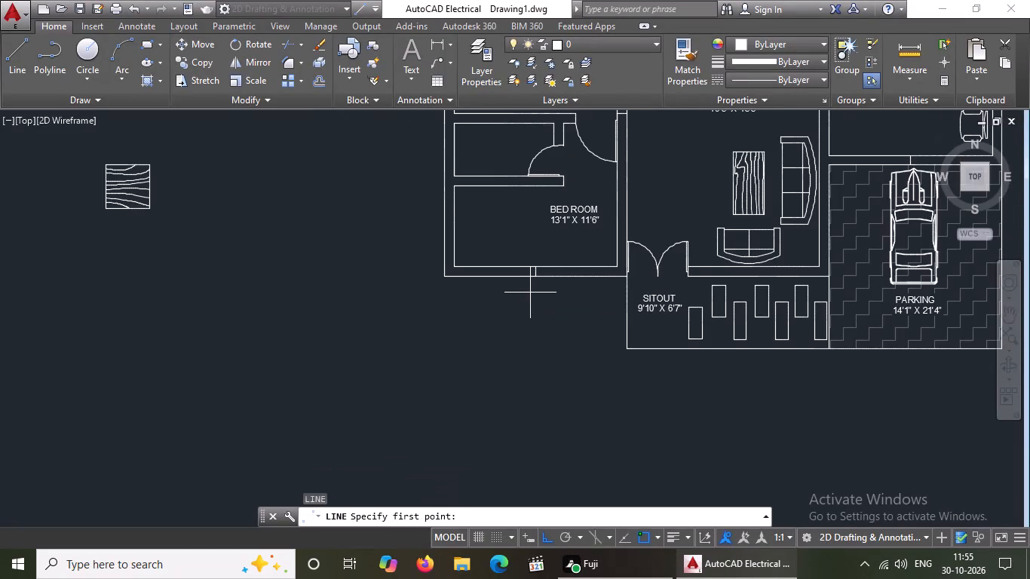
scroll(518, 299, down, 1)
scroll(481, 200, up, 2)
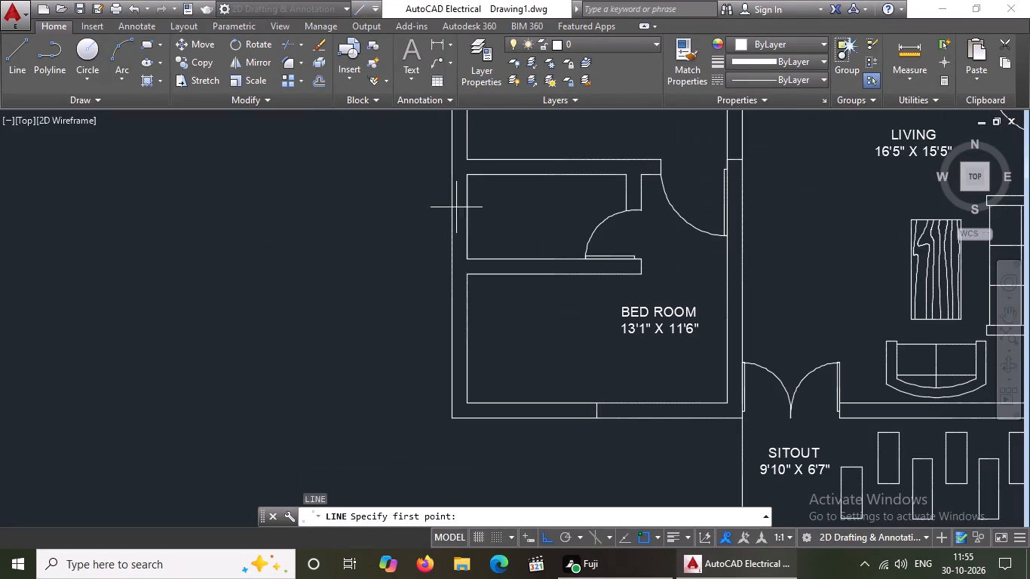
click(463, 219)
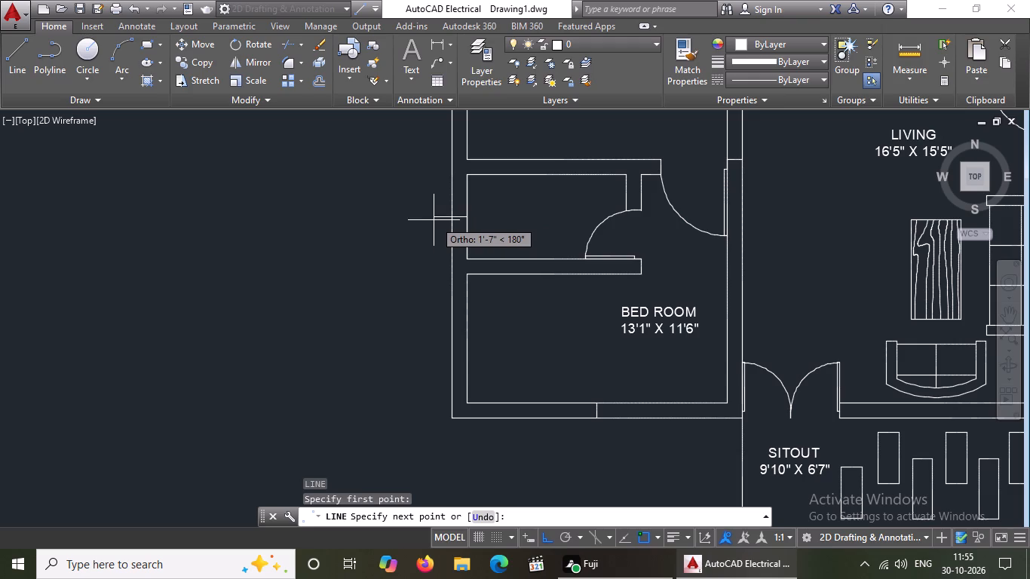
key(9)
key(shift+quotedbl)
key(Return)
key(Return)
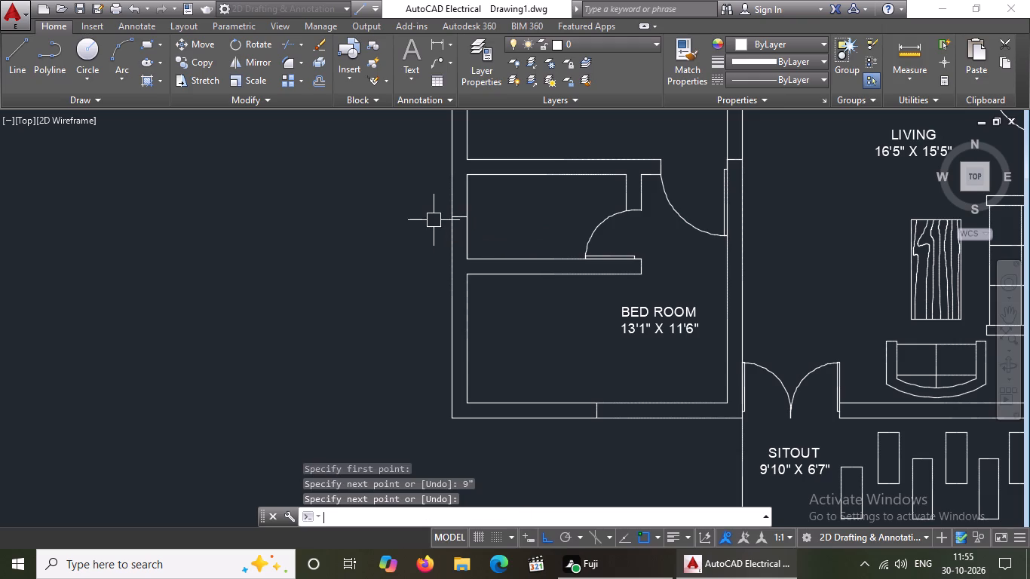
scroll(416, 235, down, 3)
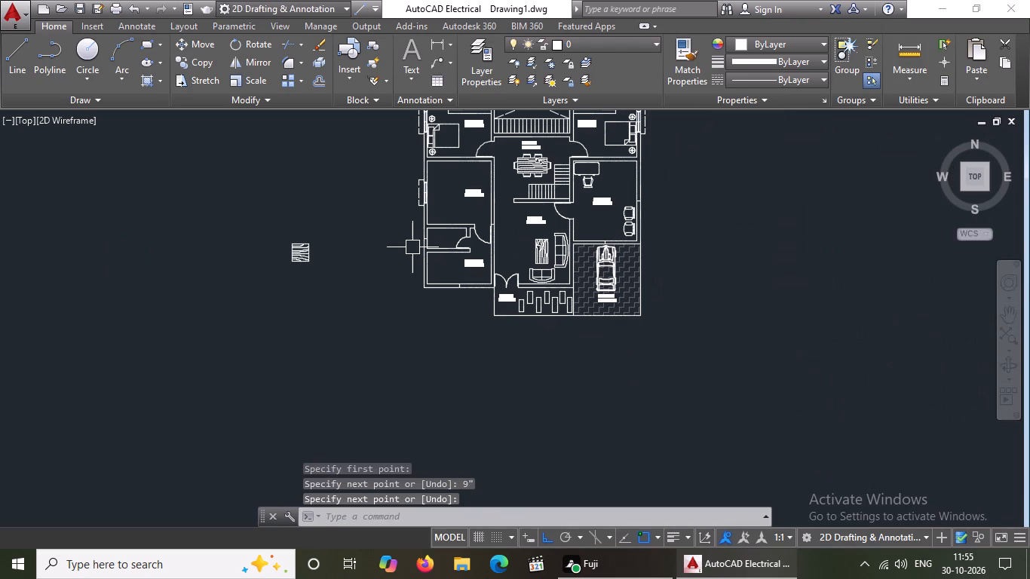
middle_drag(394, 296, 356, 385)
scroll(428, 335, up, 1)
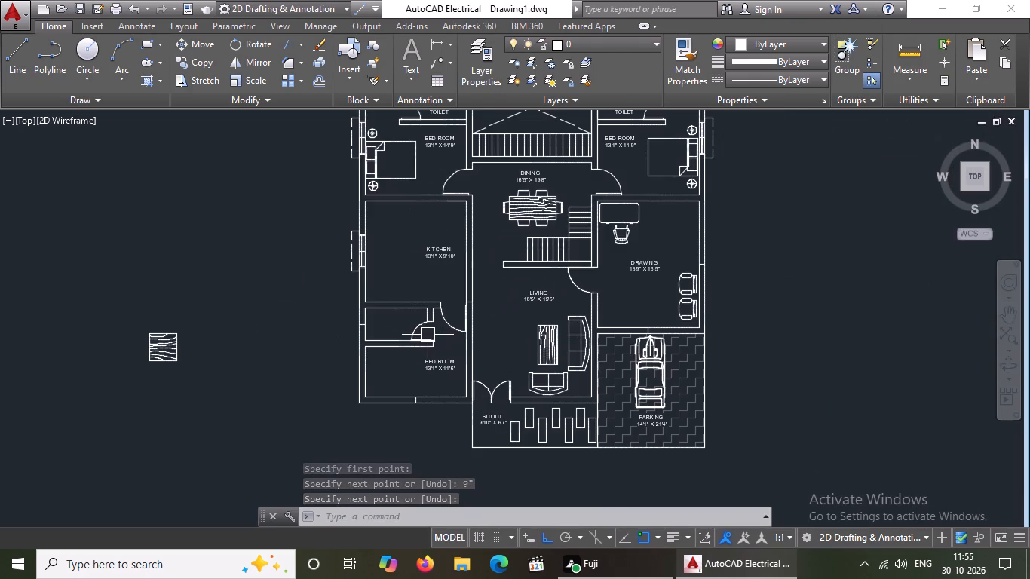
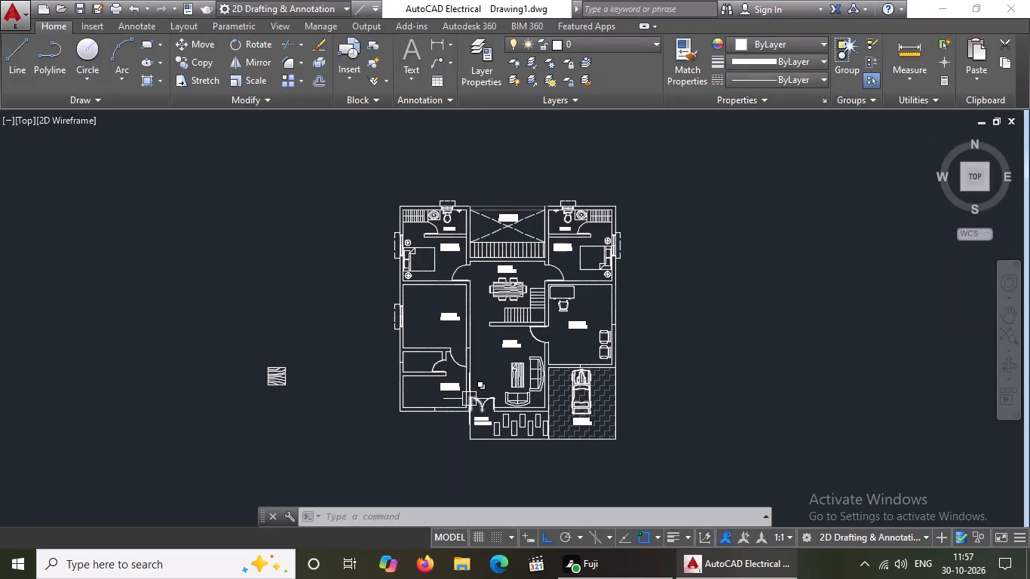
Offset the short line across the bedroom's bottom wall by 2' to both sides to mark the window opening.
scroll(434, 417, up, 2)
key(Escape)
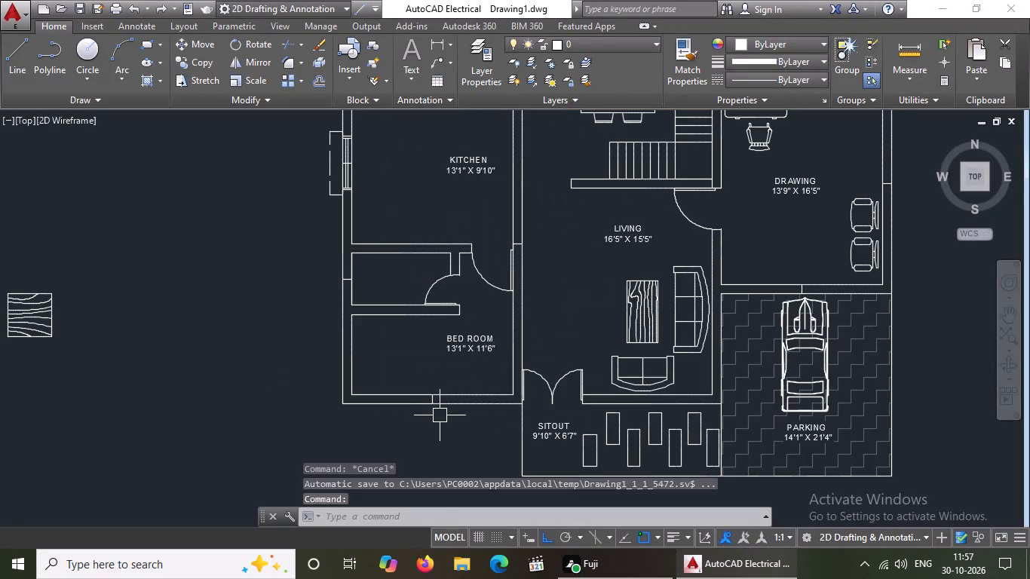
key(o)
key(Return)
key(2)
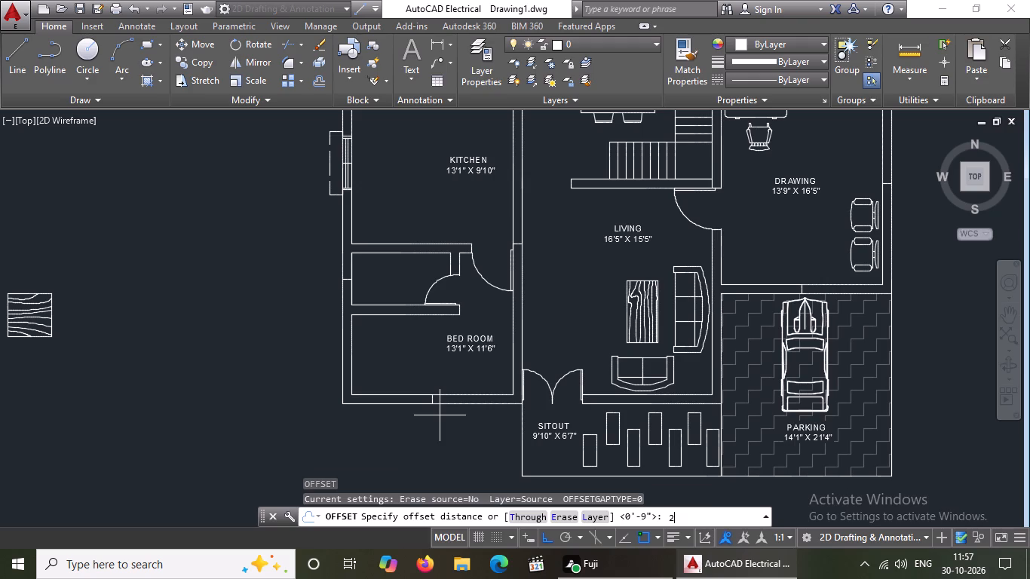
key(apostrophe)
key(Return)
scroll(437, 409, up, 3)
click(416, 375)
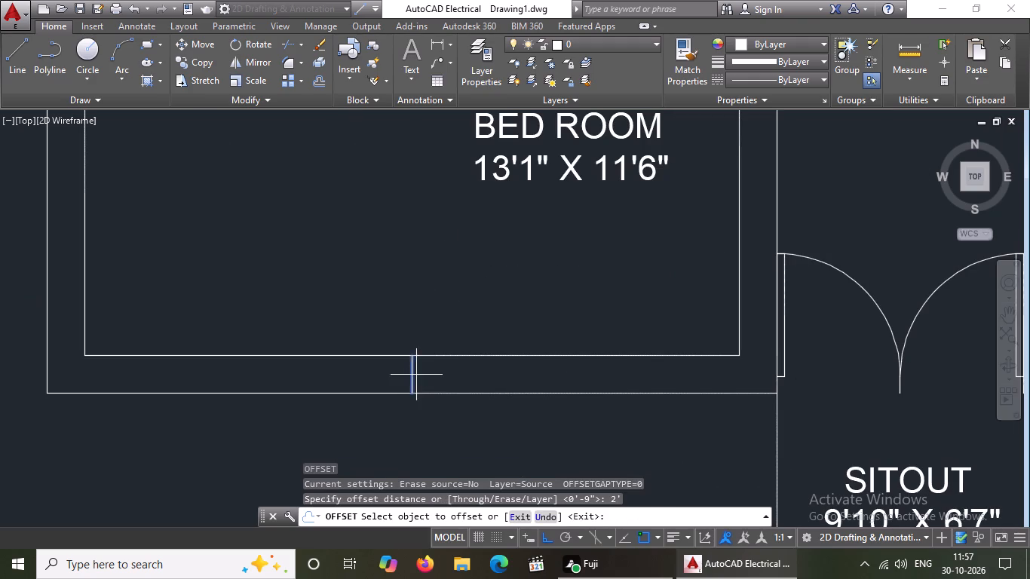
click(523, 379)
drag(415, 372, 407, 381)
click(316, 403)
scroll(379, 432, down, 2)
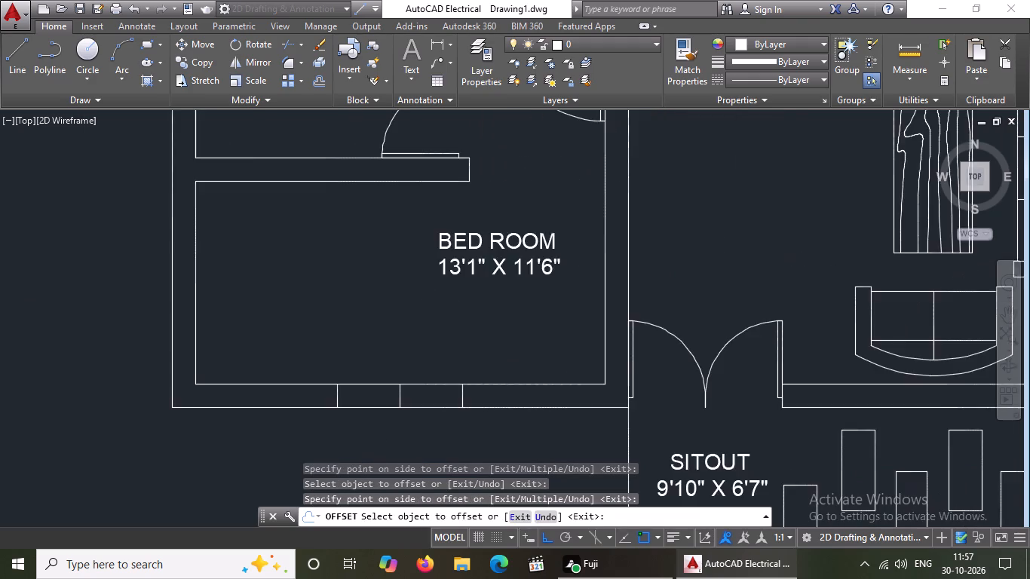
key(l)
key(Return)
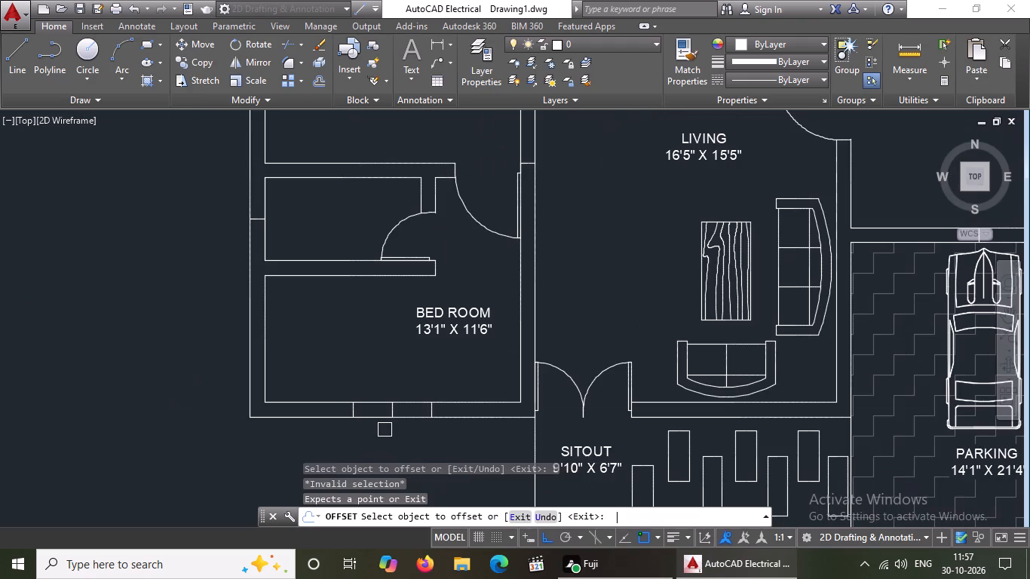
key(Escape)
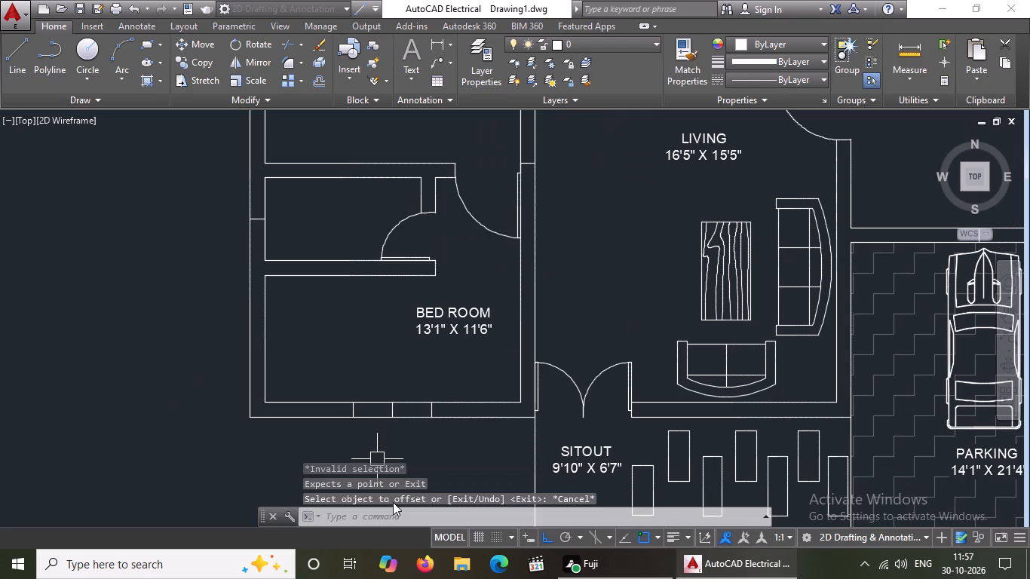
Draw a horizontal line through the middle of the wall thickness between the two window end lines.
key(l)
key(Return)
scroll(375, 424, up, 2)
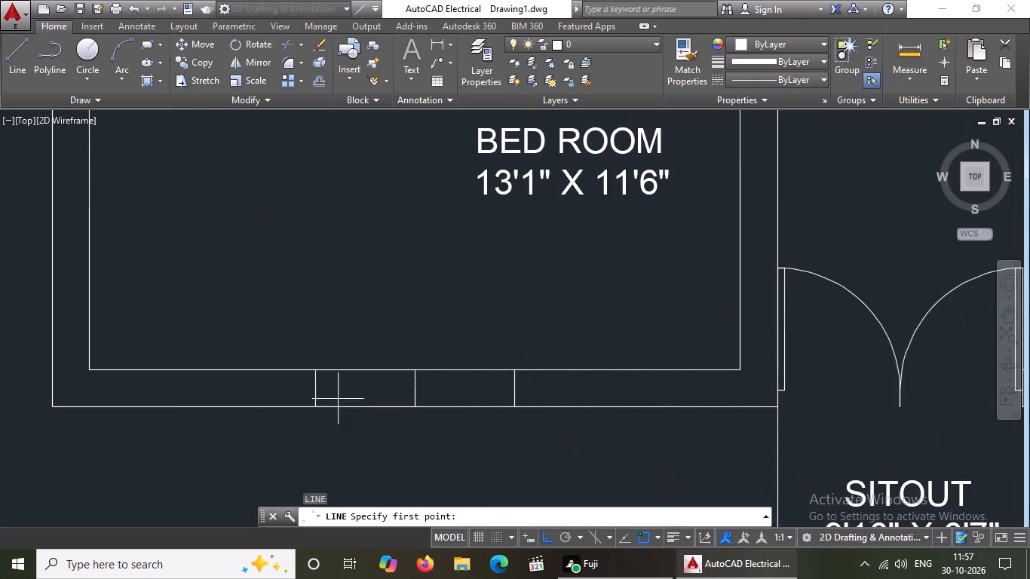
click(311, 388)
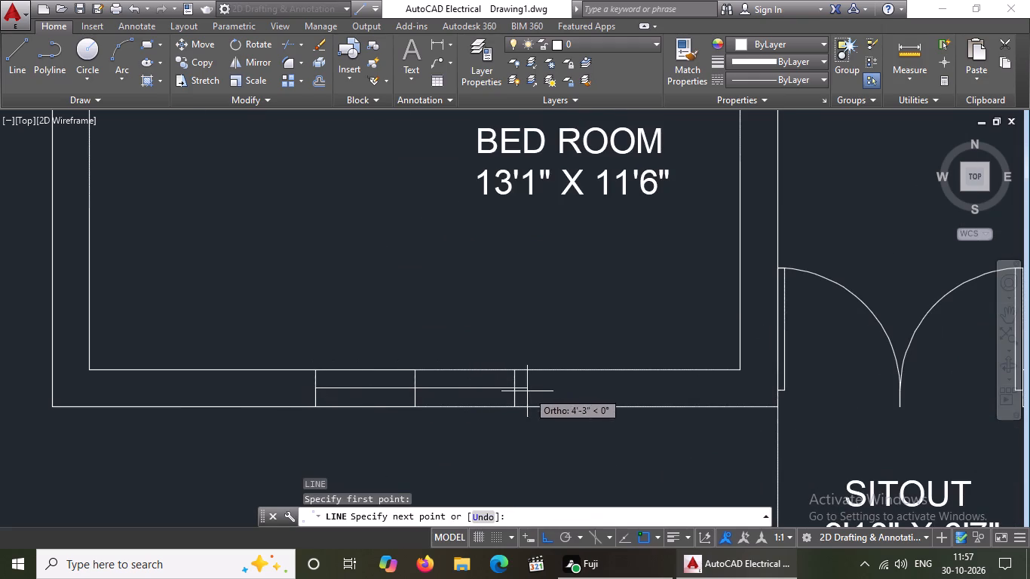
click(510, 389)
key(Escape)
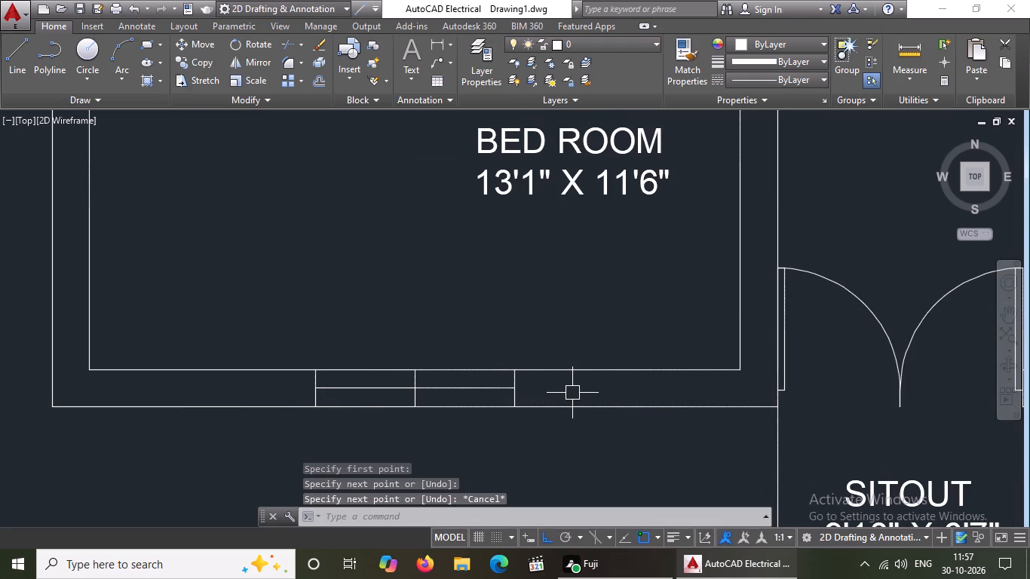
Offset the window's horizontal centre line by 1" upward and 1" downward.
key(o)
key(Return)
key(1)
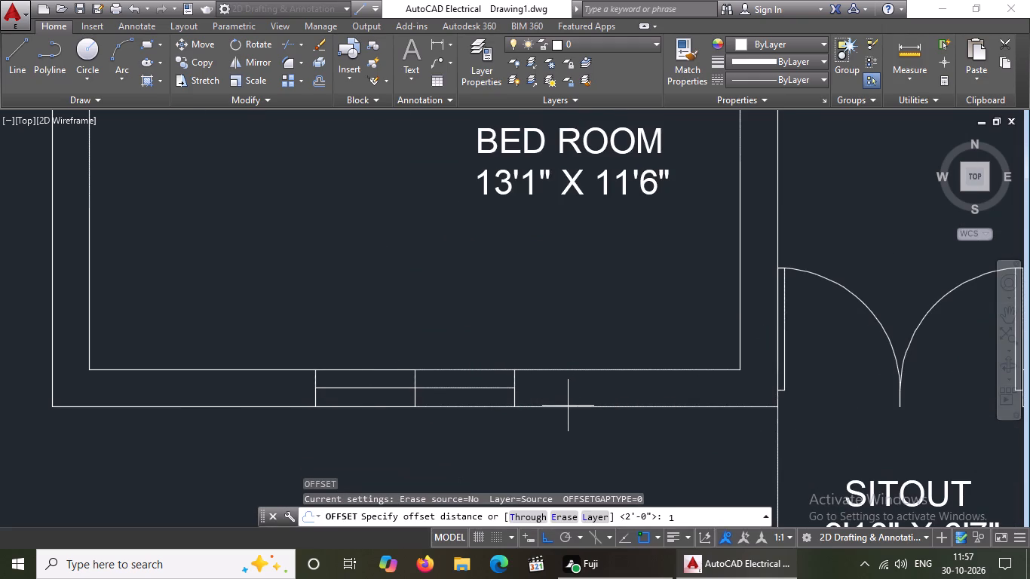
key(shift+quotedbl)
key(Return)
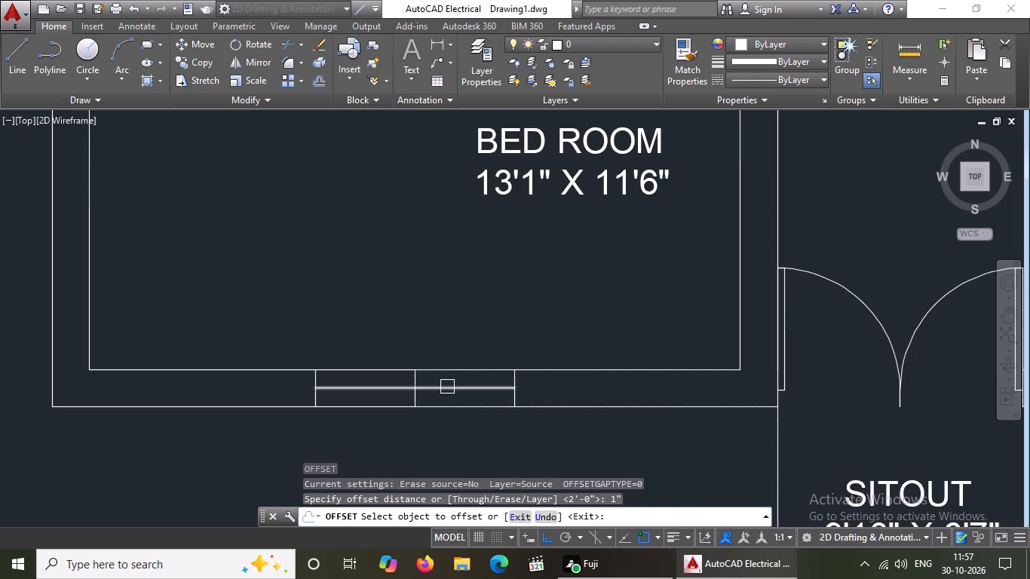
click(446, 388)
click(447, 378)
scroll(452, 391, up, 2)
click(452, 387)
click(458, 418)
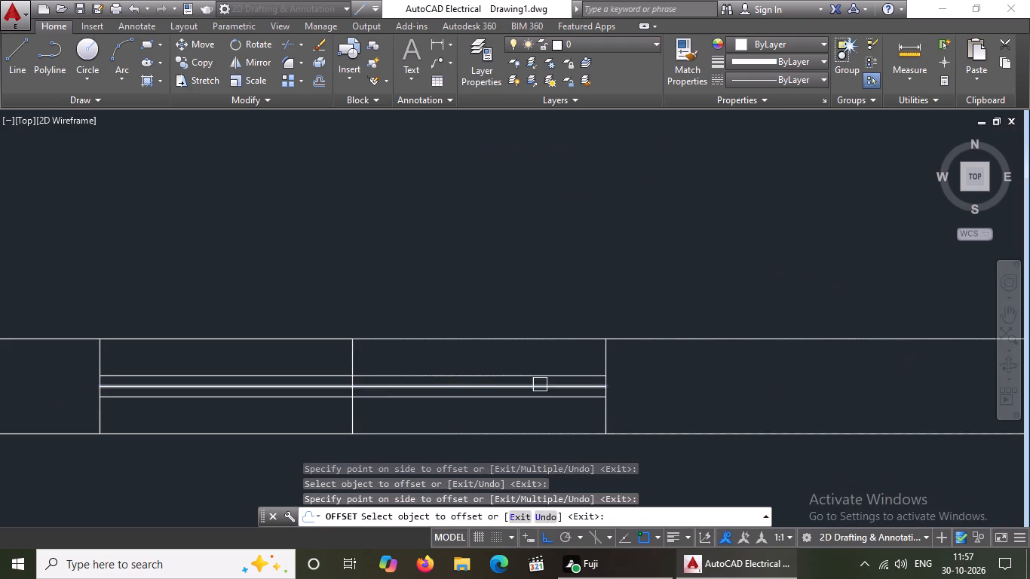
key(Escape)
Delete the original horizontal centre line between the two offset glass lines.
click(569, 387)
key(Delete)
scroll(563, 394, down, 3)
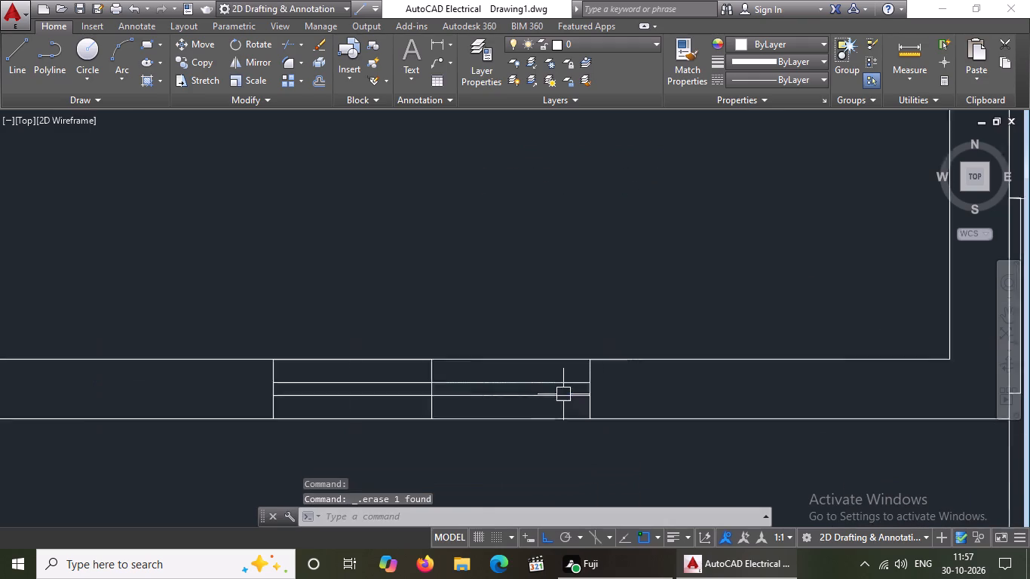
key(Escape)
Offset both end lines of the bedroom window outward by 2" to form the frame jambs.
scroll(491, 440, down, 1)
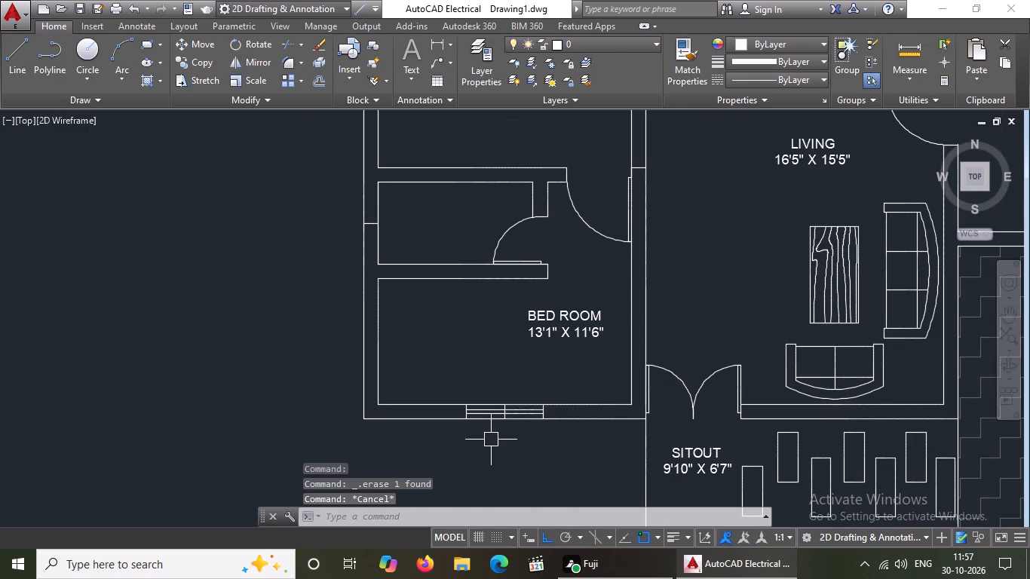
key(o)
key(Return)
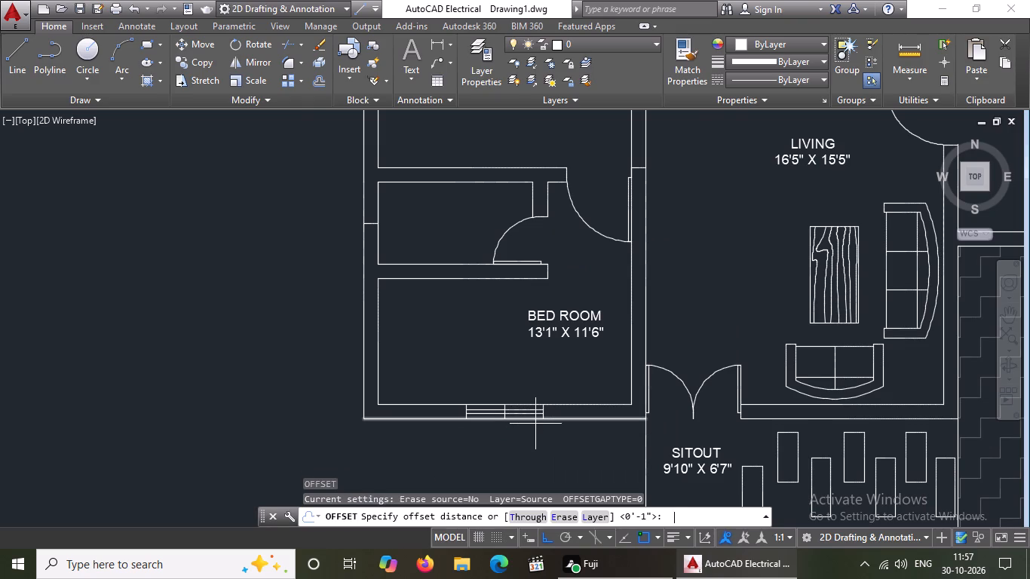
key(2)
key(shift+quotedbl)
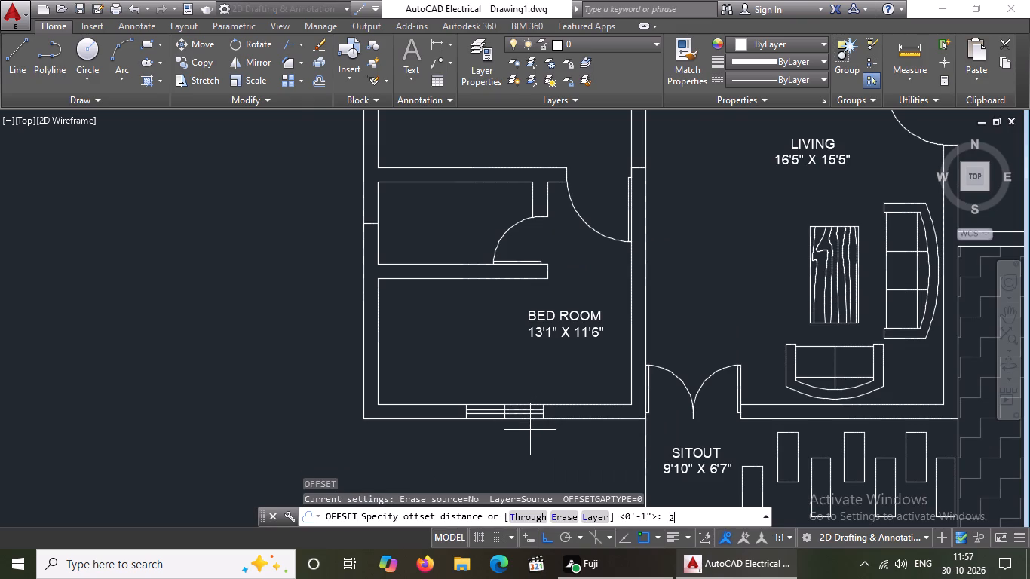
key(Return)
scroll(561, 405, up, 3)
drag(489, 455, 526, 437)
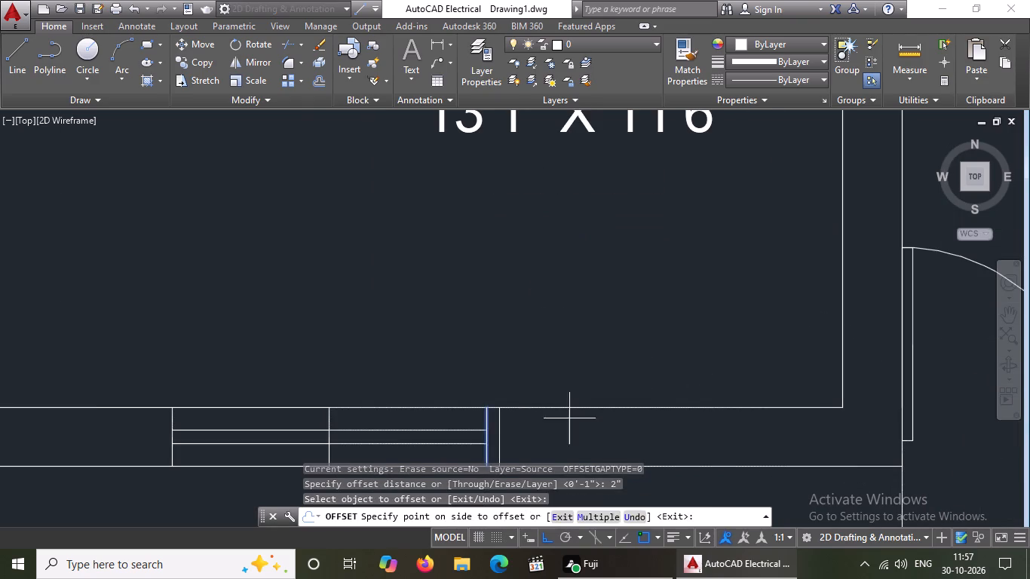
click(587, 411)
scroll(427, 418, down, 2)
scroll(339, 437, up, 3)
click(284, 418)
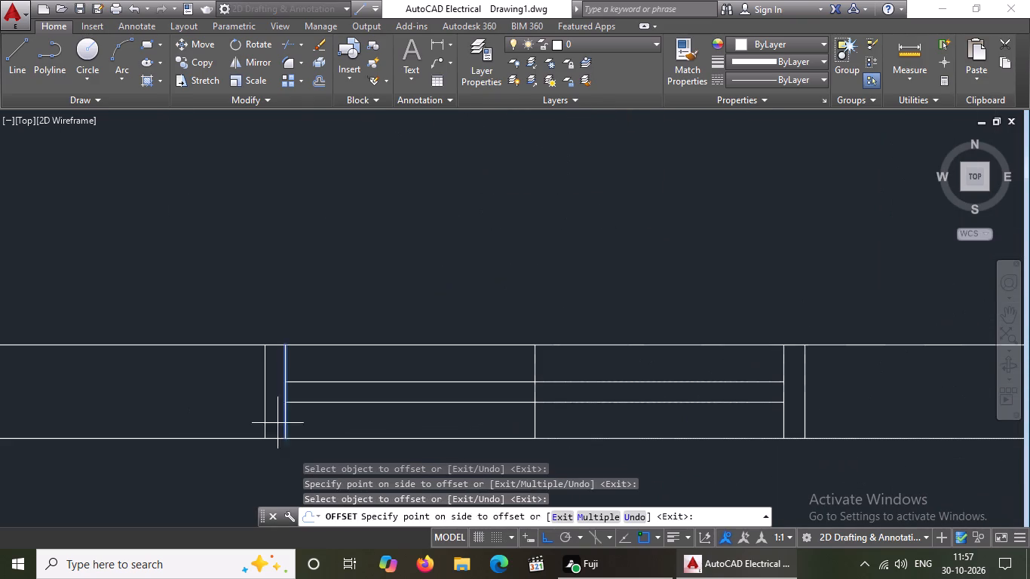
click(237, 427)
scroll(238, 426, down, 2)
key(Escape)
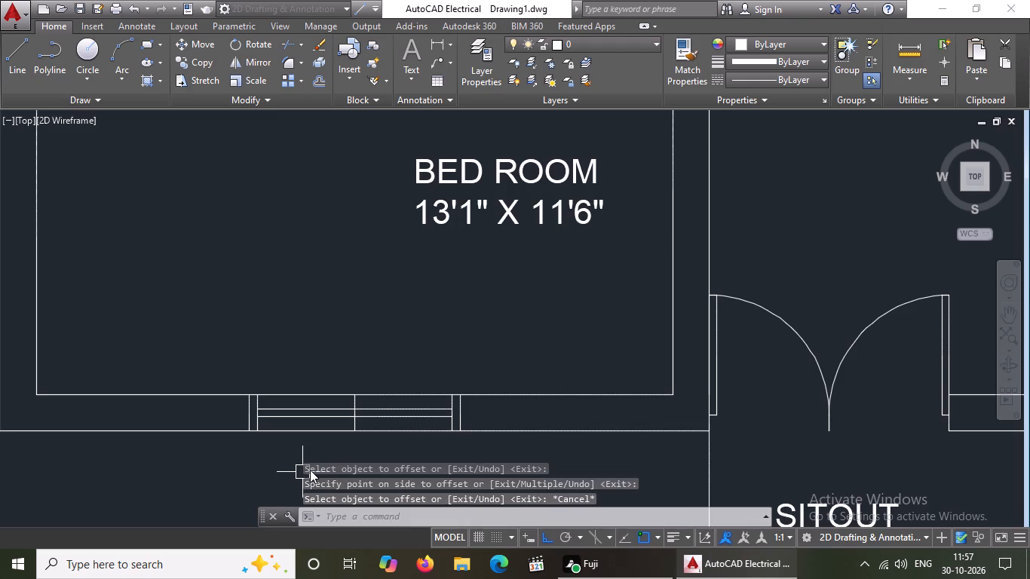
From the window's lower right outer frame corner, draw a line 5" outward along the wall and 1' down.
key(l)
key(Return)
scroll(472, 427, up, 2)
drag(434, 440, 458, 443)
key(5)
key(shift+quotedbl)
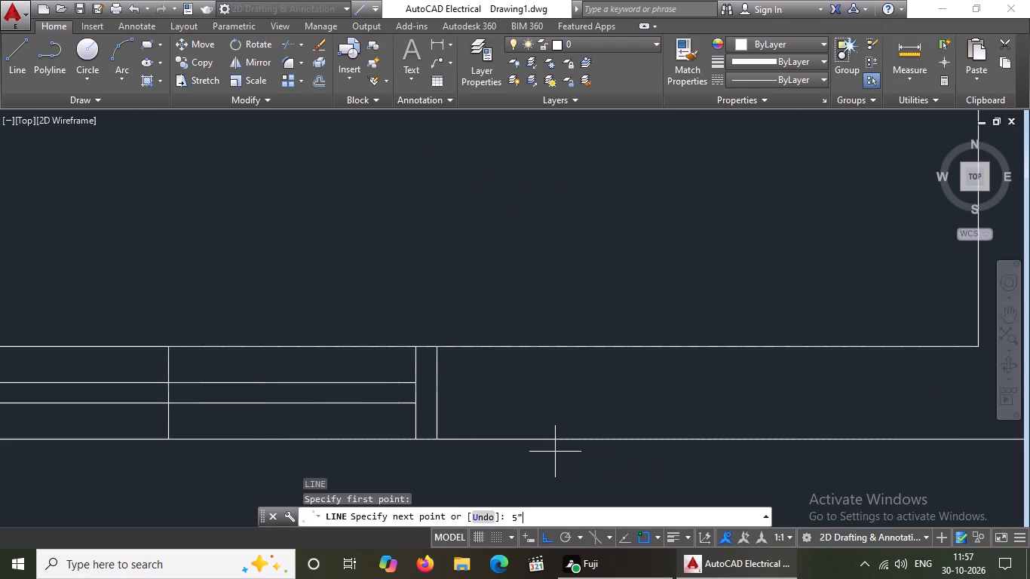
key(Return)
scroll(556, 424, down, 4)
key(1)
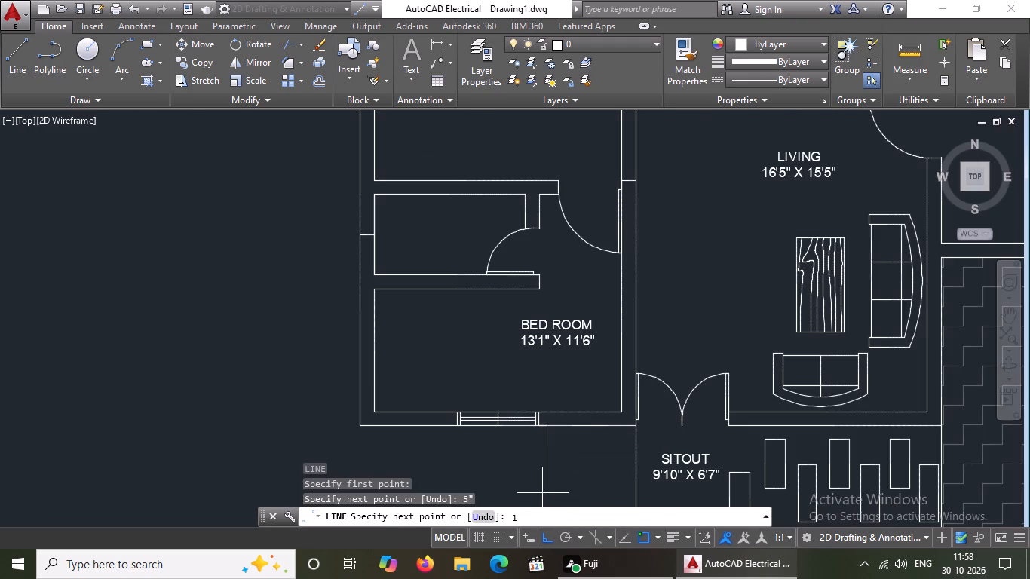
key(apostrophe)
key(Return)
key(Return)
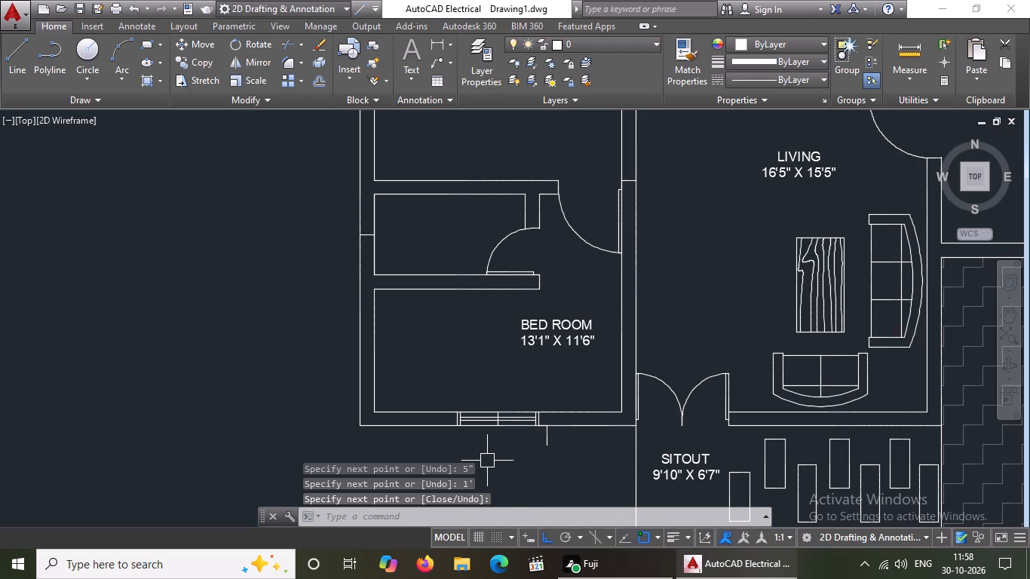
From the lower left outer frame corner, draw lines 5" outward and 1' down, and connect across to the right projection line's end.
key(l)
key(Return)
scroll(470, 426, up, 4)
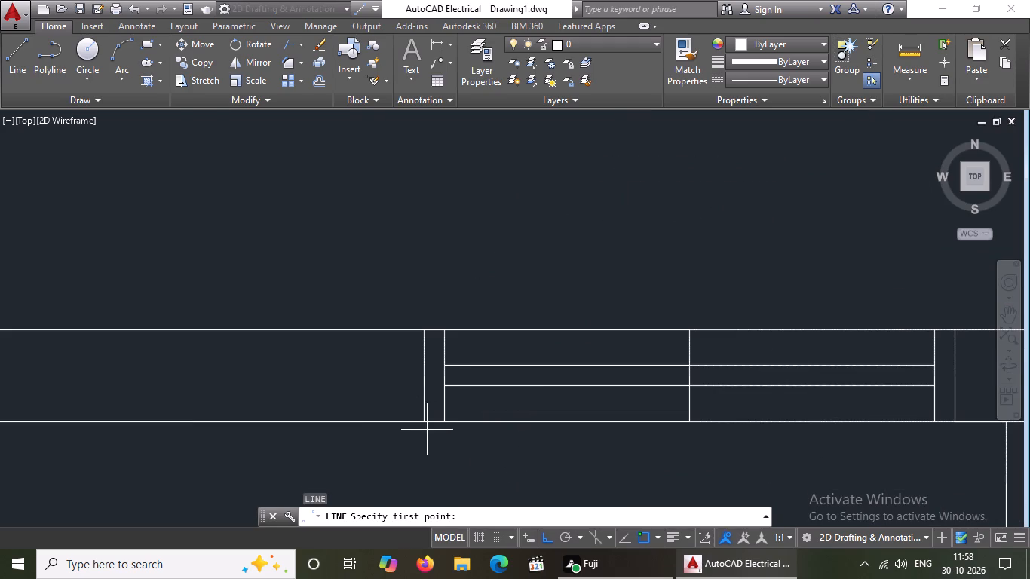
click(423, 422)
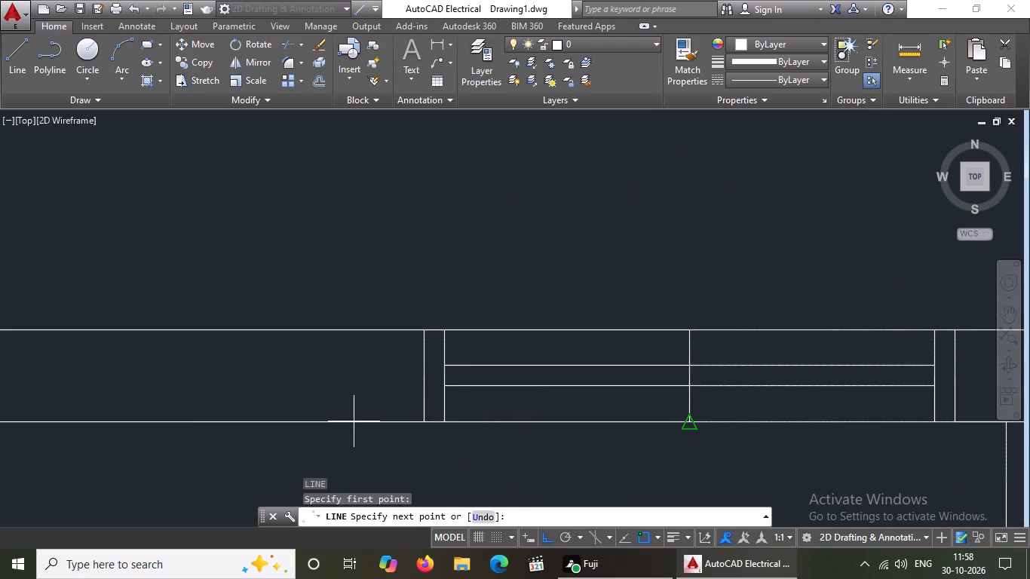
text(5")
key(Return)
scroll(355, 399, down, 3)
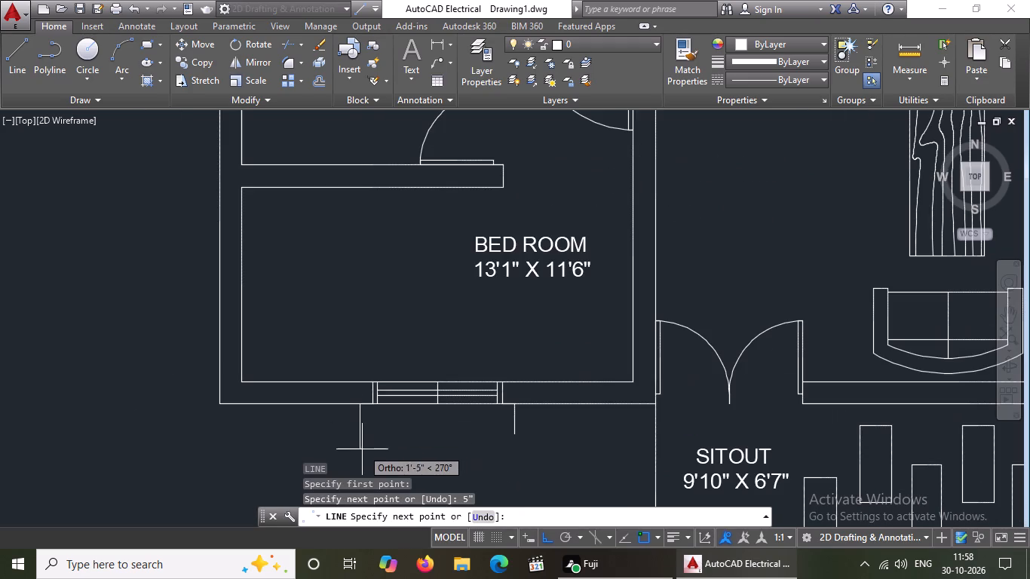
key(1)
key(apostrophe)
key(Return)
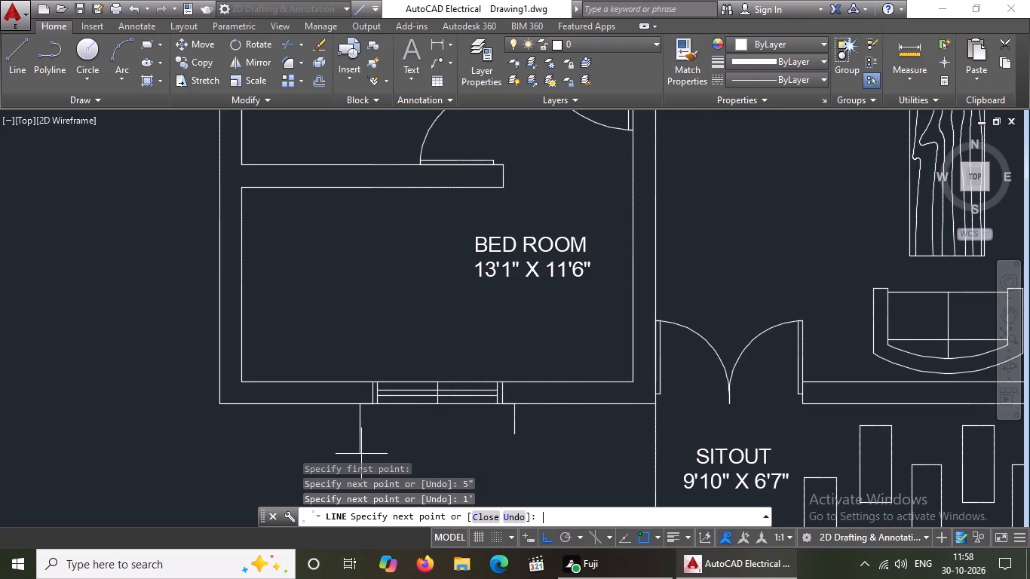
scroll(523, 437, up, 4)
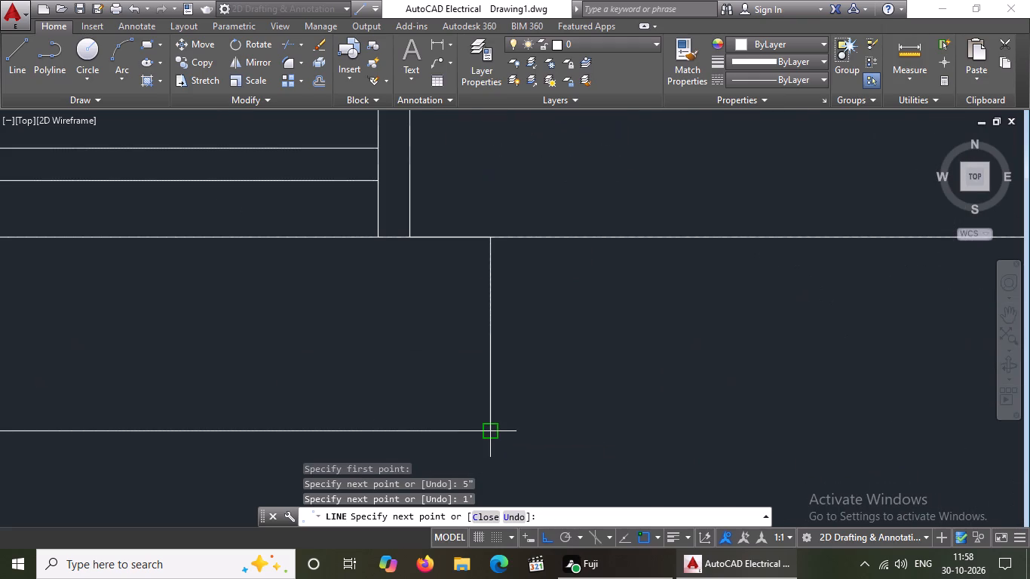
click(489, 432)
scroll(587, 437, down, 2)
key(Escape)
Set the linetype of the five sunshade outline lines below the window to ACAD_ISO02W100.
scroll(499, 424, down, 2)
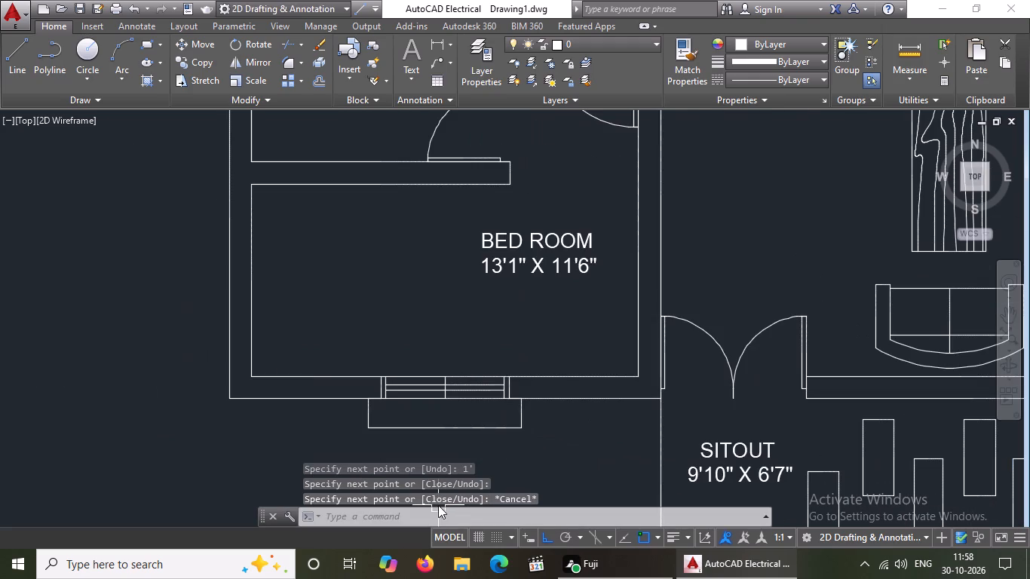
scroll(460, 479, up, 4)
click(213, 320)
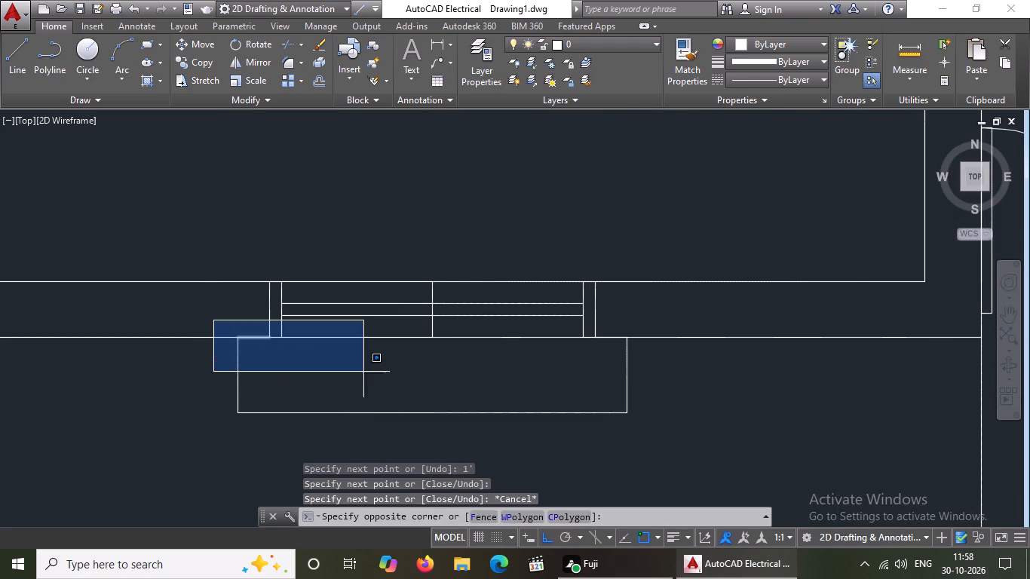
click(658, 434)
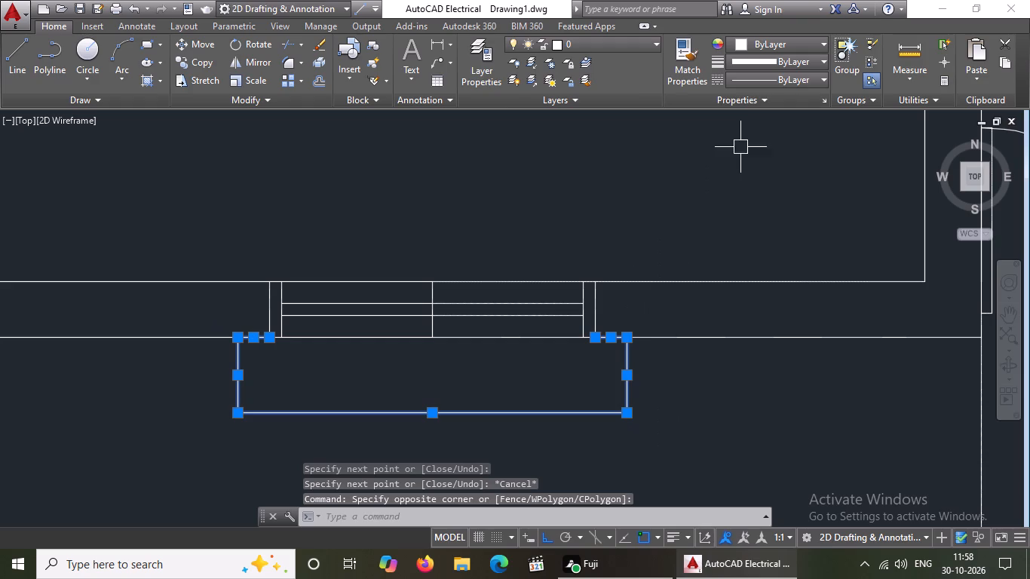
click(765, 72)
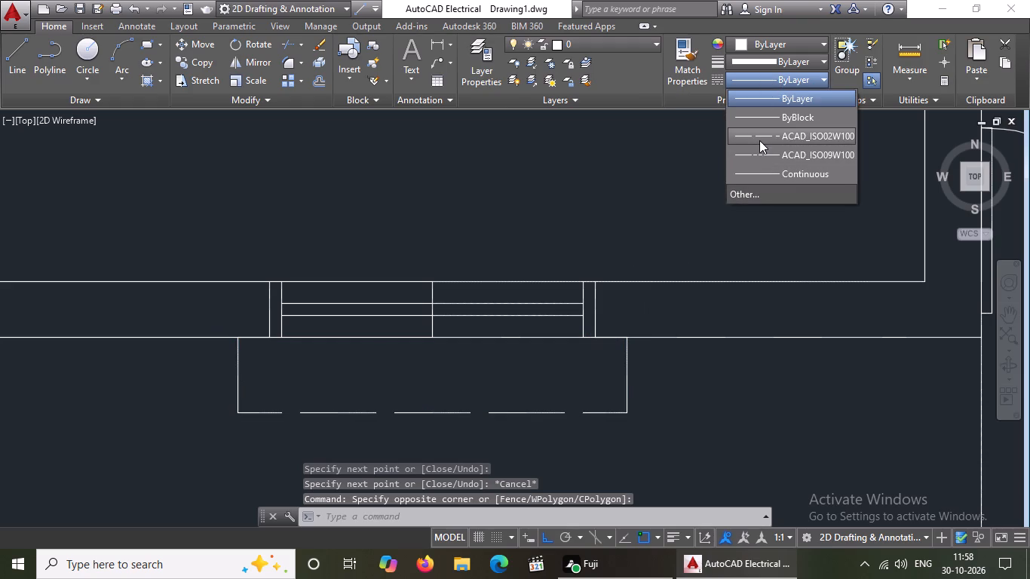
click(759, 139)
Set the linetype scale of the five sunshade outline lines to 2.
right_click(684, 353)
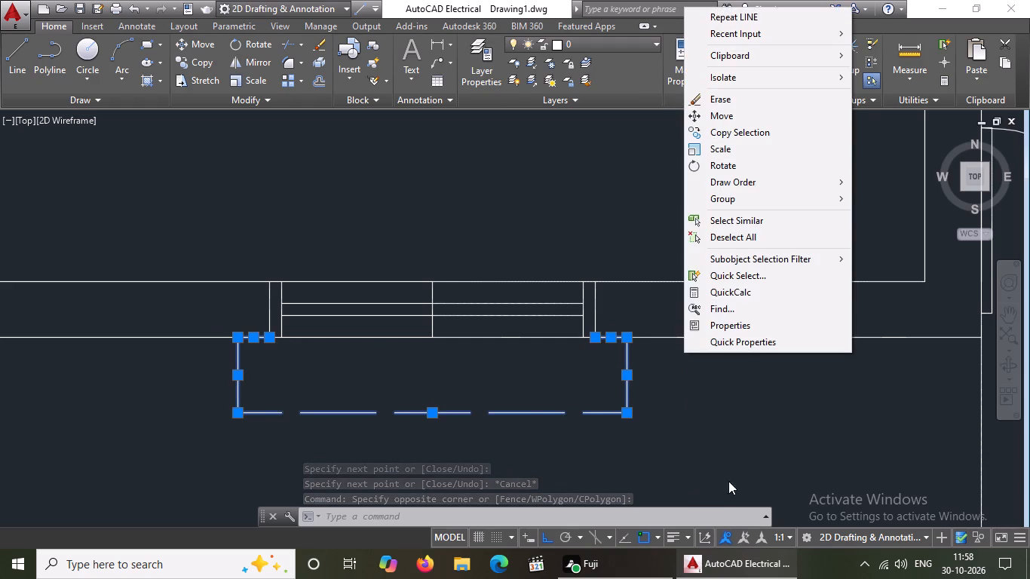
click(721, 320)
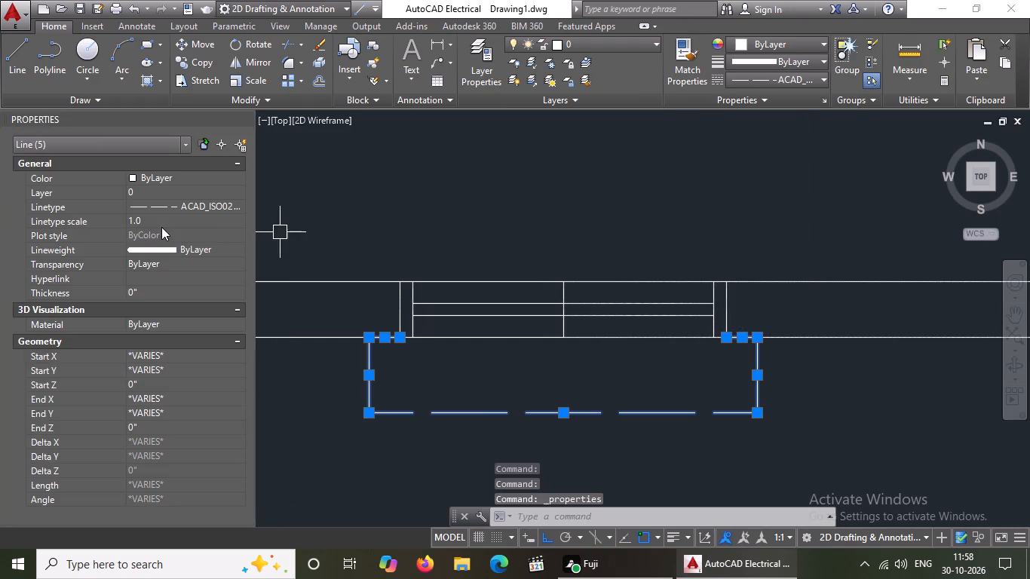
click(162, 226)
key(BackSpace)
key(BackSpace)
key(2)
key(Return)
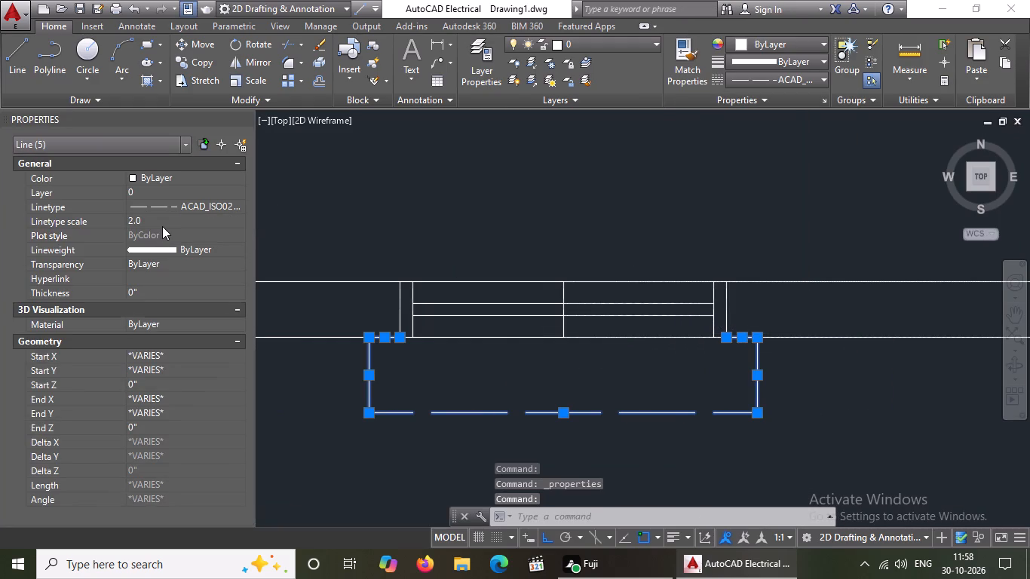
scroll(320, 248, down, 2)
key(Escape)
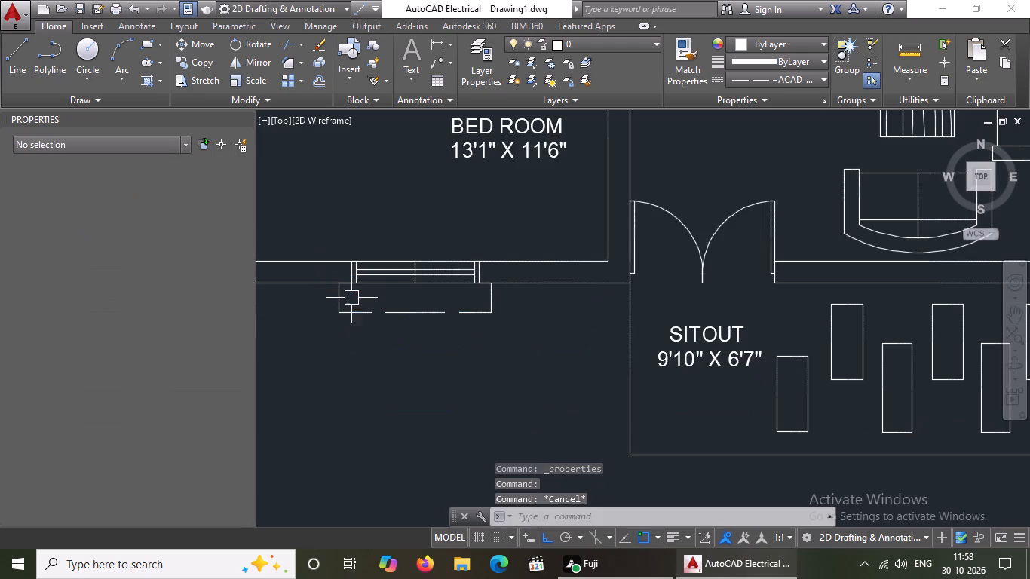
Close the Properties palette.
scroll(391, 327, down, 2)
click(244, 116)
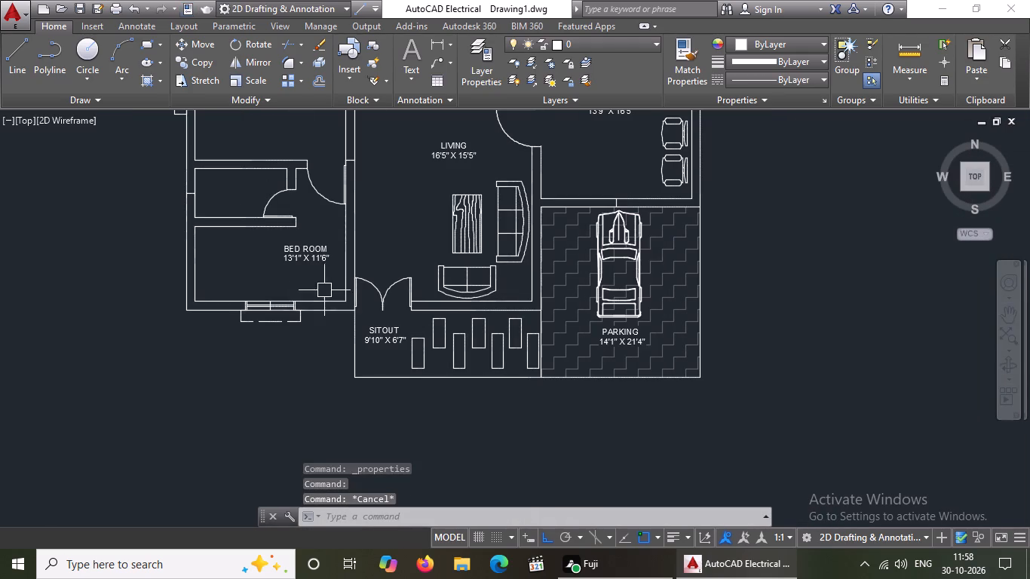
Offset the short line across the outer wall of the small room between kitchen and front bedroom by 1' to both sides.
middle_drag(330, 334, 326, 406)
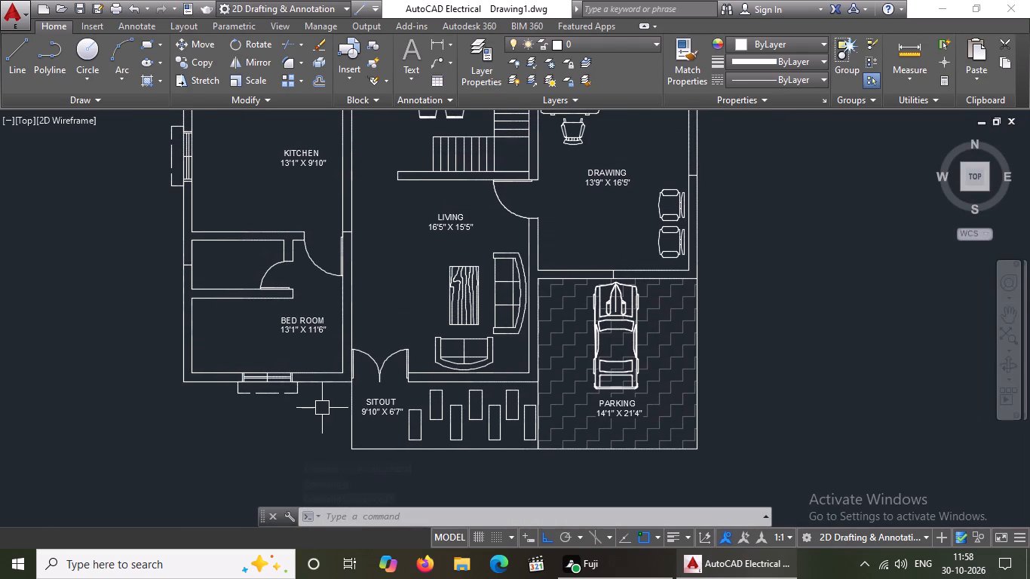
middle_drag(624, 271, 606, 357)
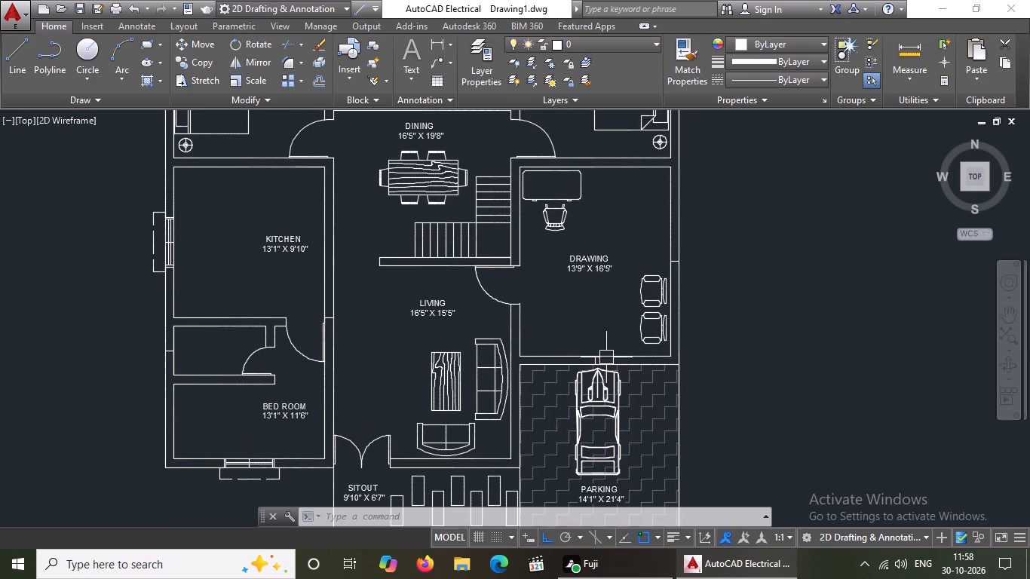
scroll(156, 374, up, 3)
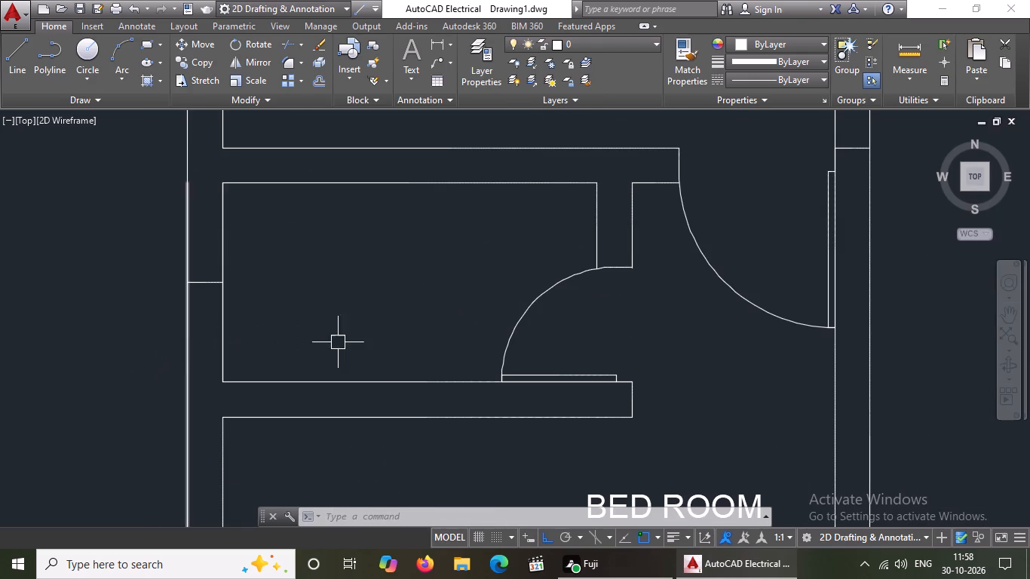
key(o)
key(Return)
text(1')
key(Return)
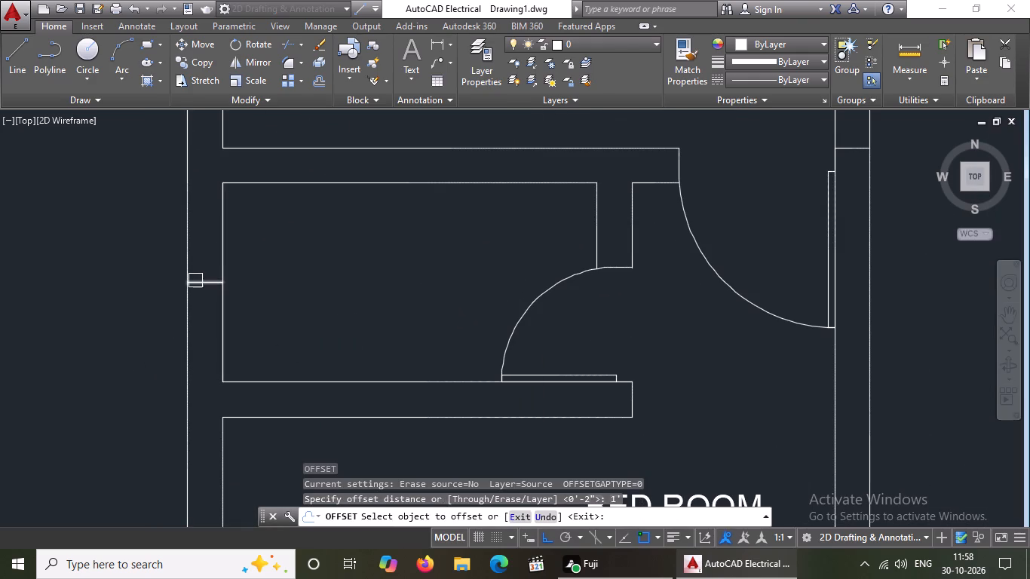
click(204, 283)
click(201, 237)
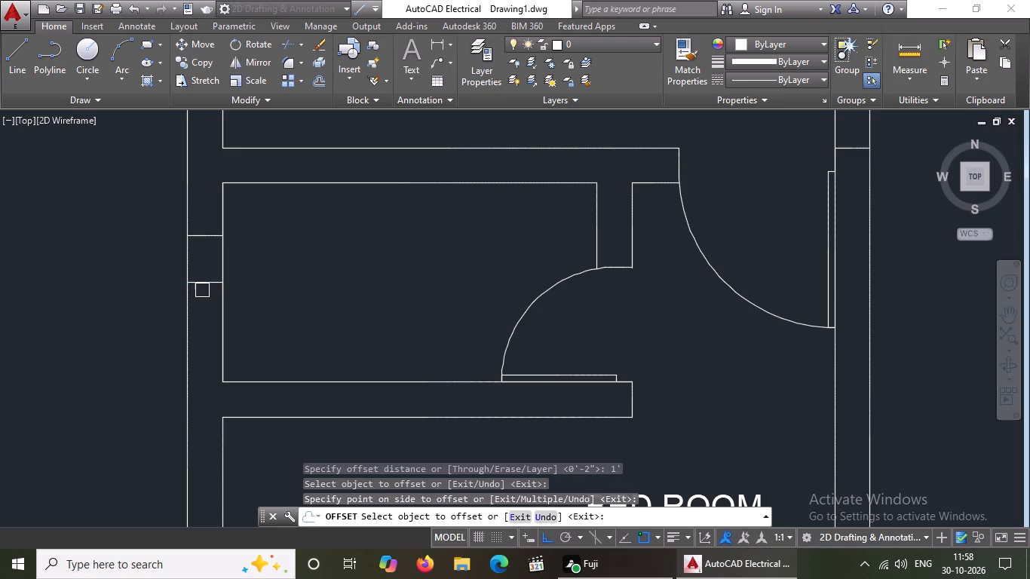
click(204, 283)
click(208, 351)
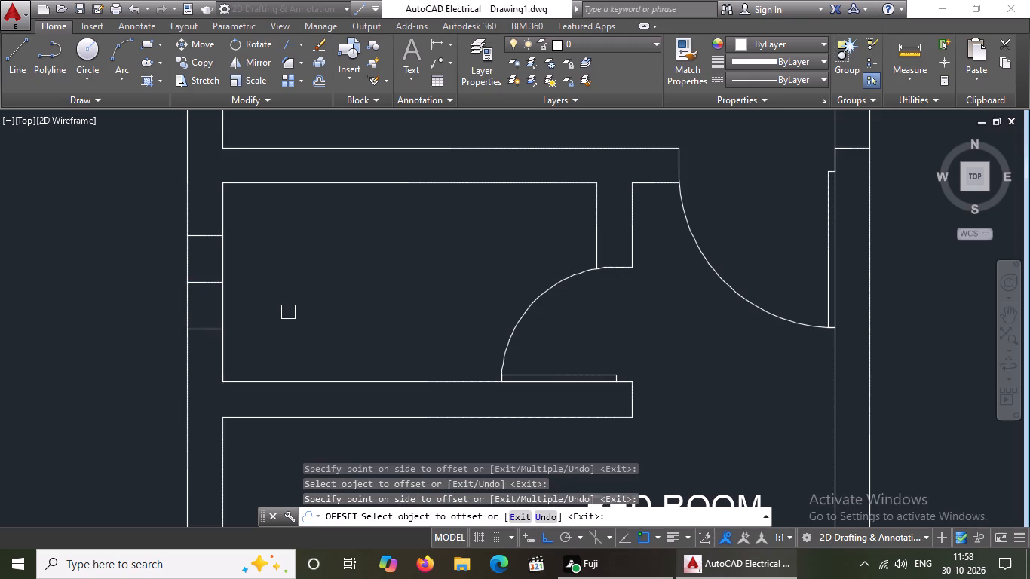
key(Return)
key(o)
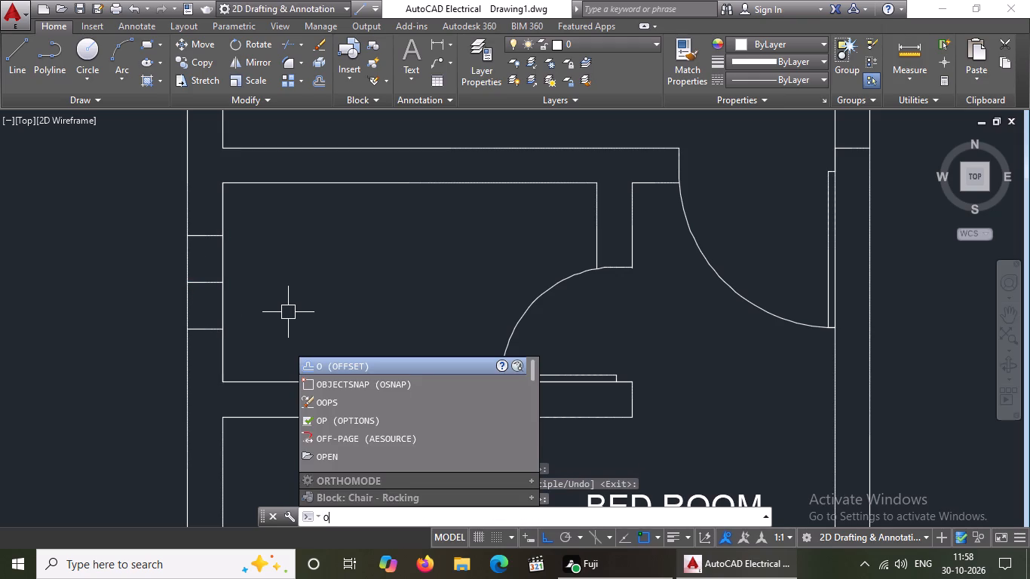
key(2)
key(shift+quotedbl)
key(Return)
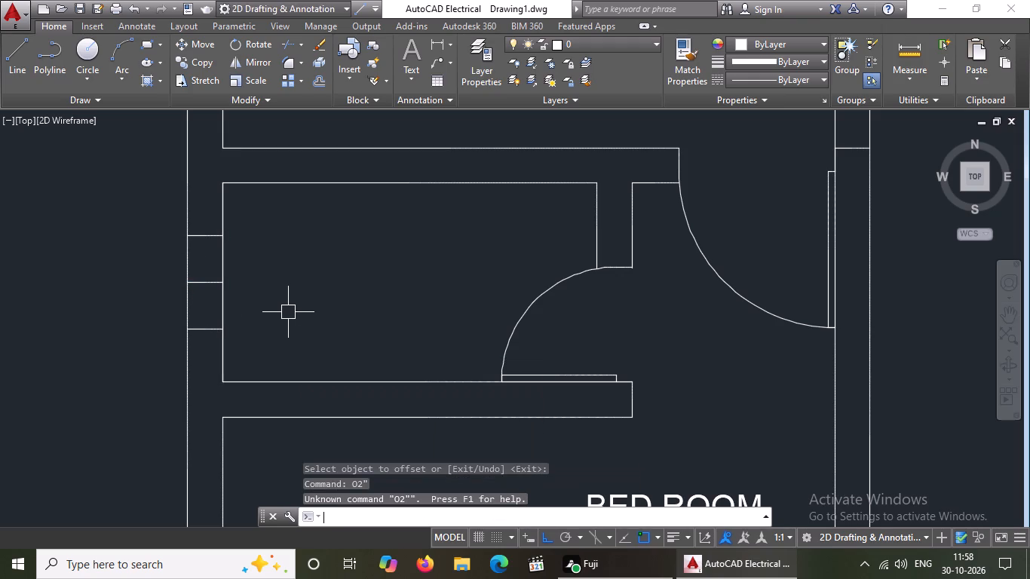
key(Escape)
Offset the lower window edge line 2" downward and the upper edge line 2" upward to form the end frames.
key(o)
key(Return)
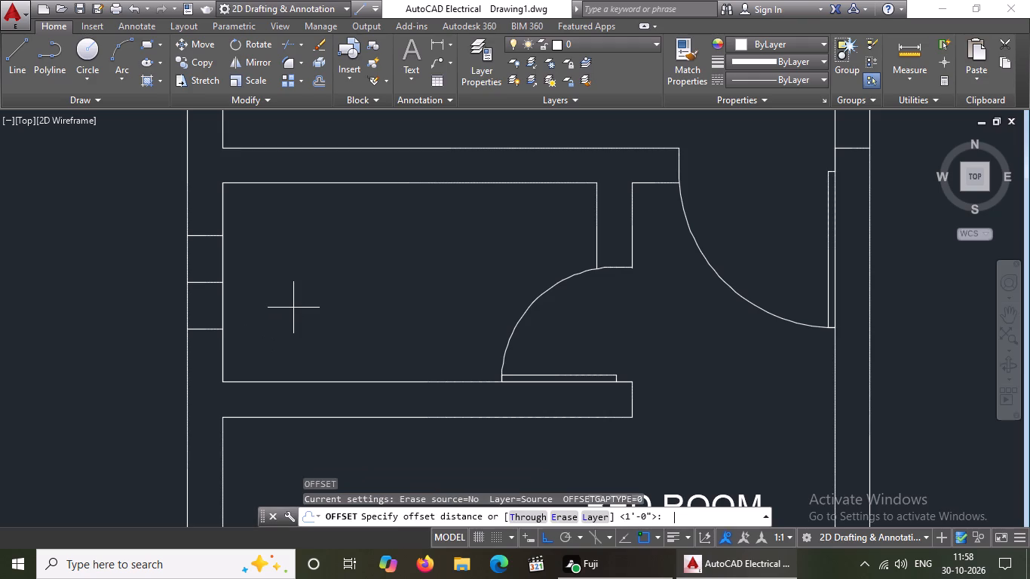
text(2")
key(Return)
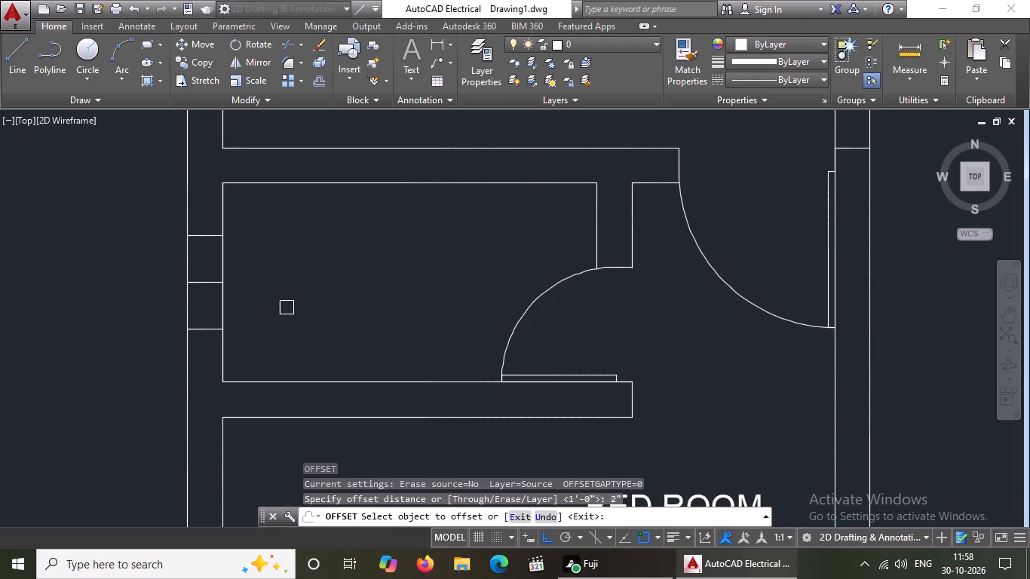
click(207, 329)
click(213, 421)
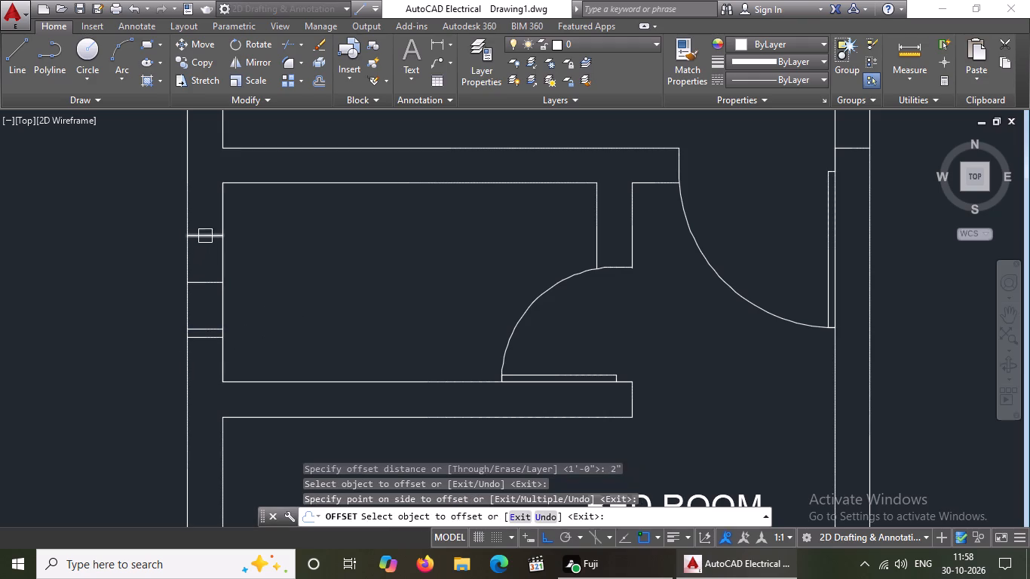
drag(205, 236, 207, 229)
click(219, 174)
key(Escape)
Draw a vertical line joining the midpoints of the window's two inner frame lines.
key(l)
key(Return)
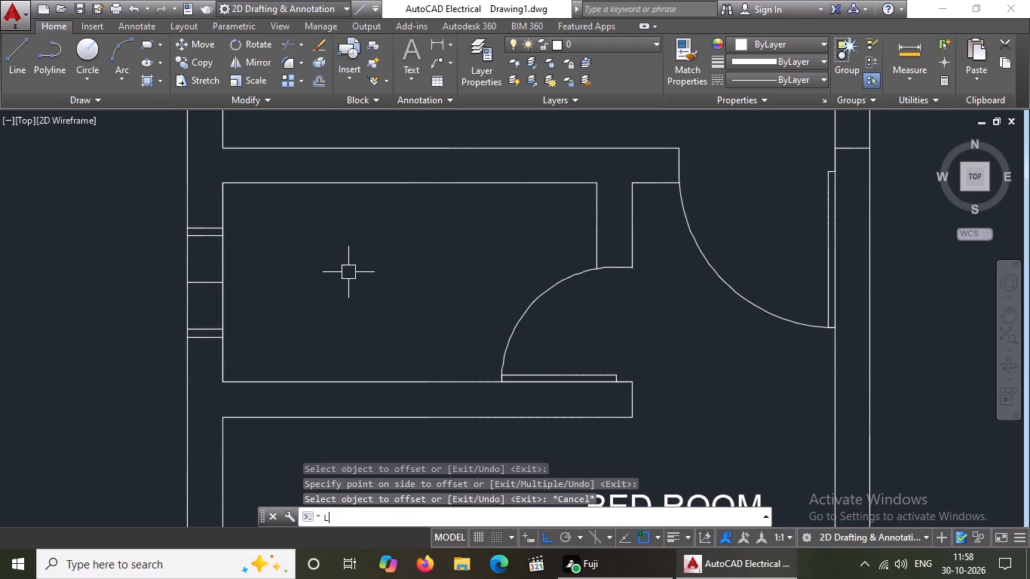
click(201, 235)
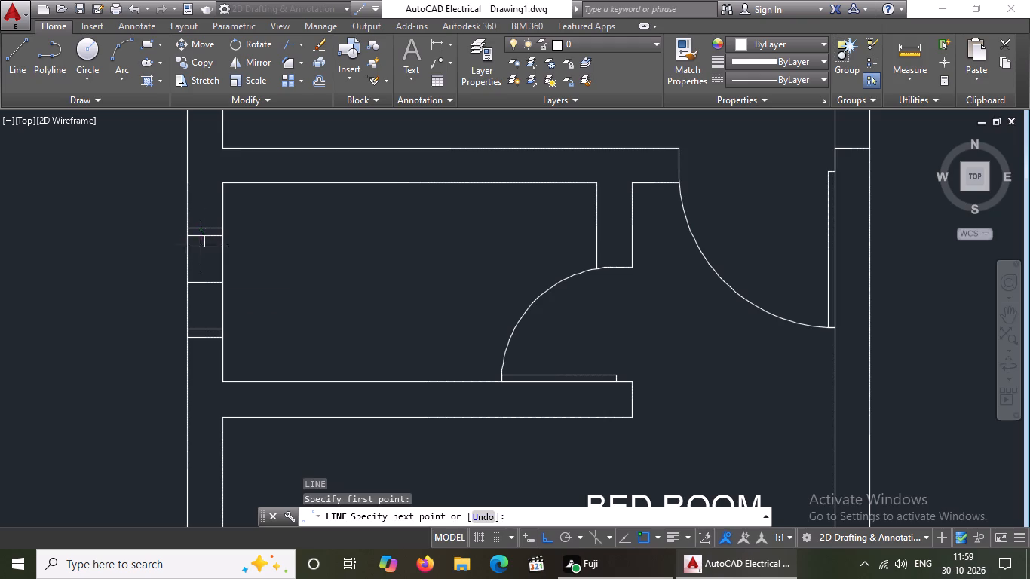
drag(204, 329, 215, 326)
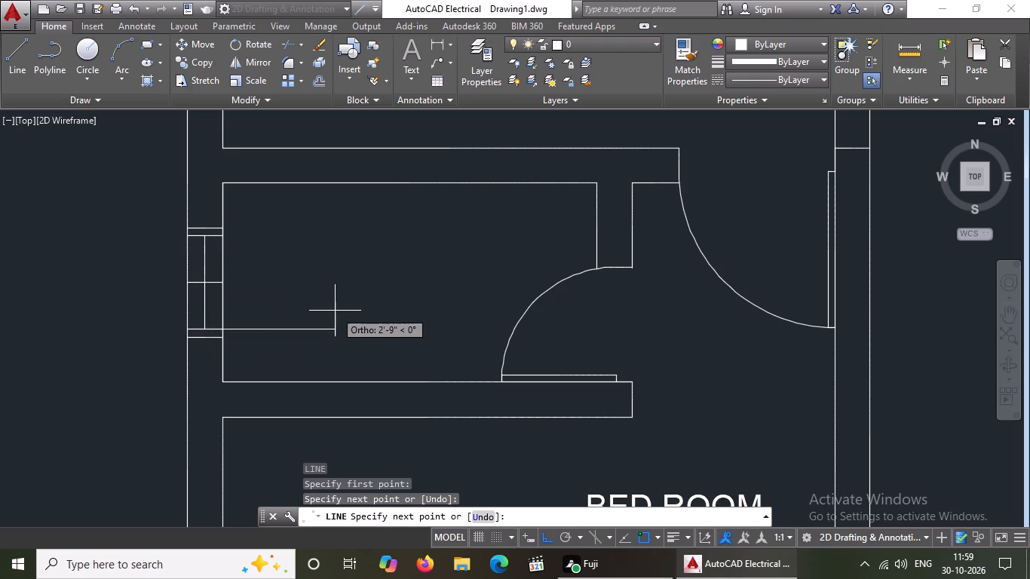
key(Return)
Offset the window's vertical centre line by 1" to both sides.
key(o)
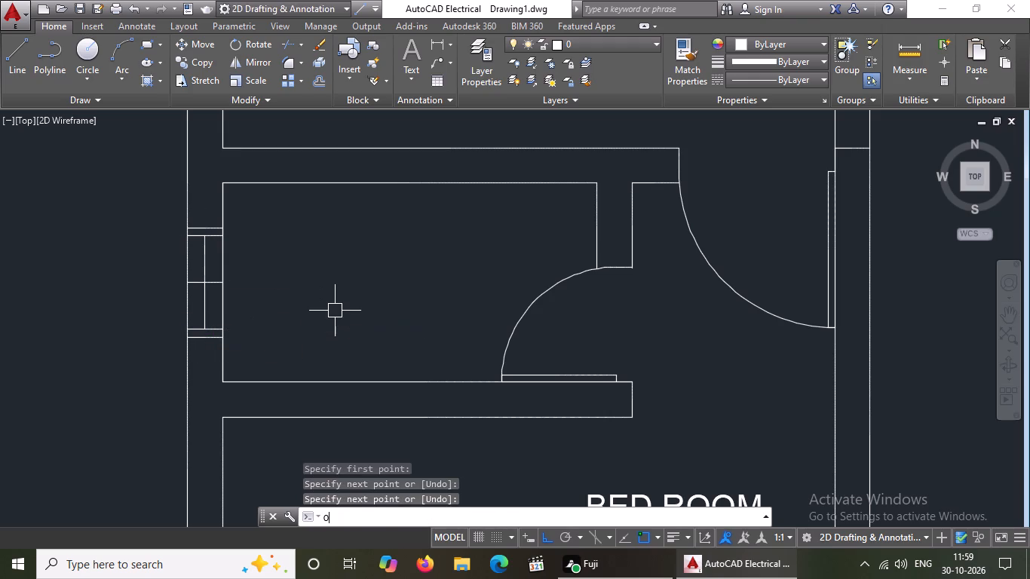
key(Return)
text(1")
key(Return)
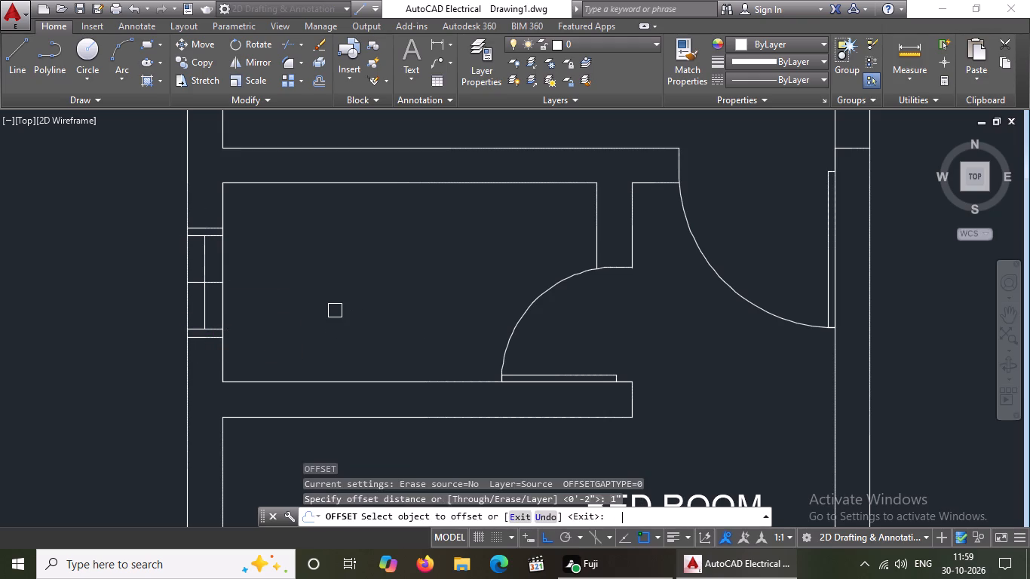
click(200, 305)
click(230, 303)
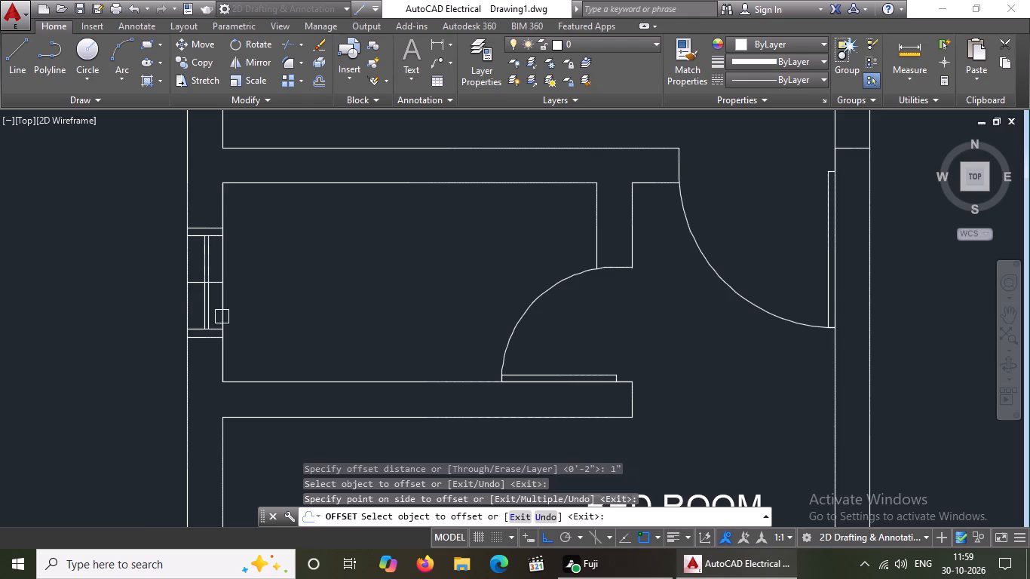
scroll(215, 318, up, 2)
click(182, 310)
click(104, 324)
key(Escape)
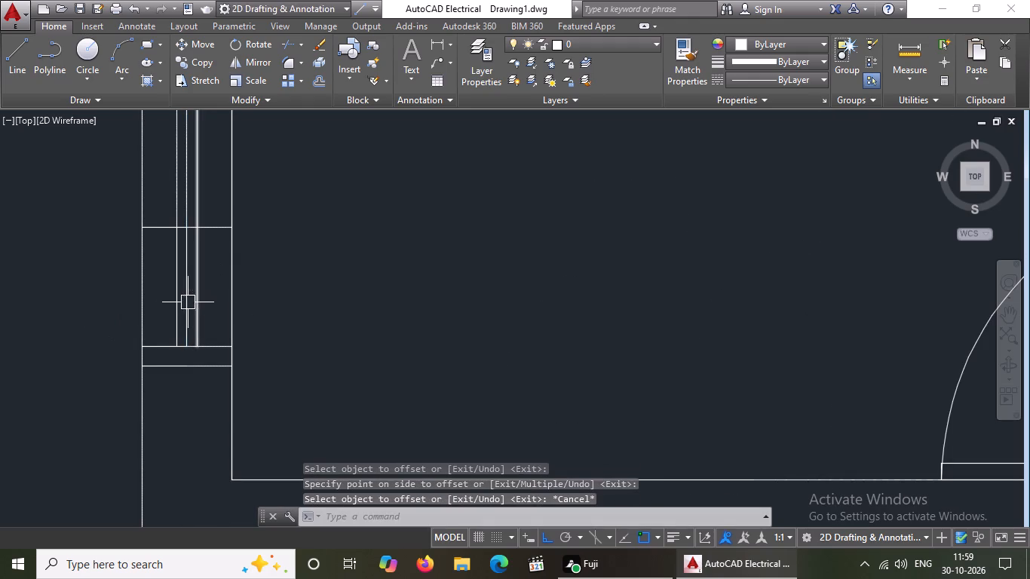
Delete the original vertical centre line between the two offset lines.
click(186, 297)
key(Delete)
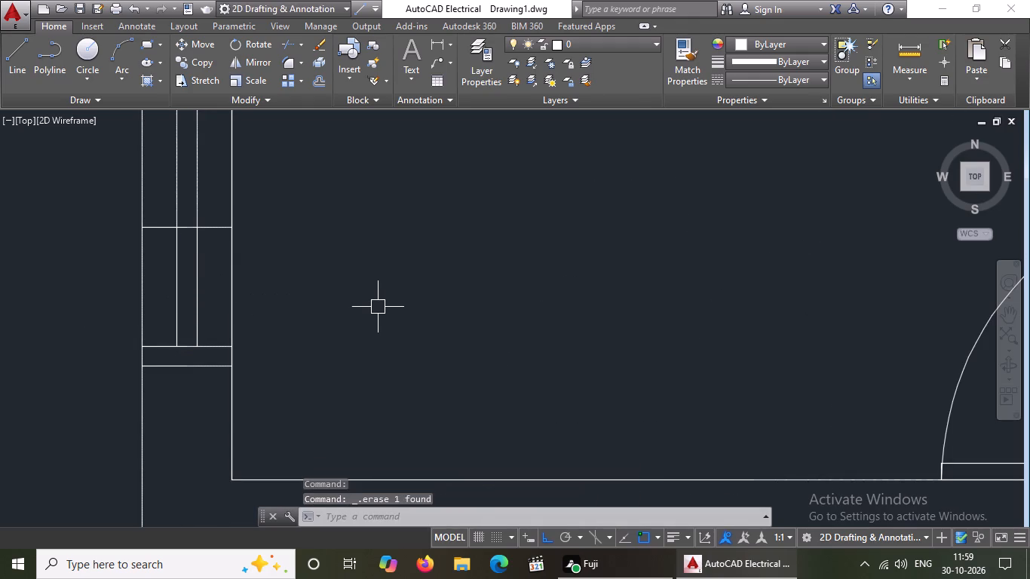
From the small room window's upper outer frame corner, draw a line 5" up along the wall and 1' outward to the left.
scroll(381, 307, down, 5)
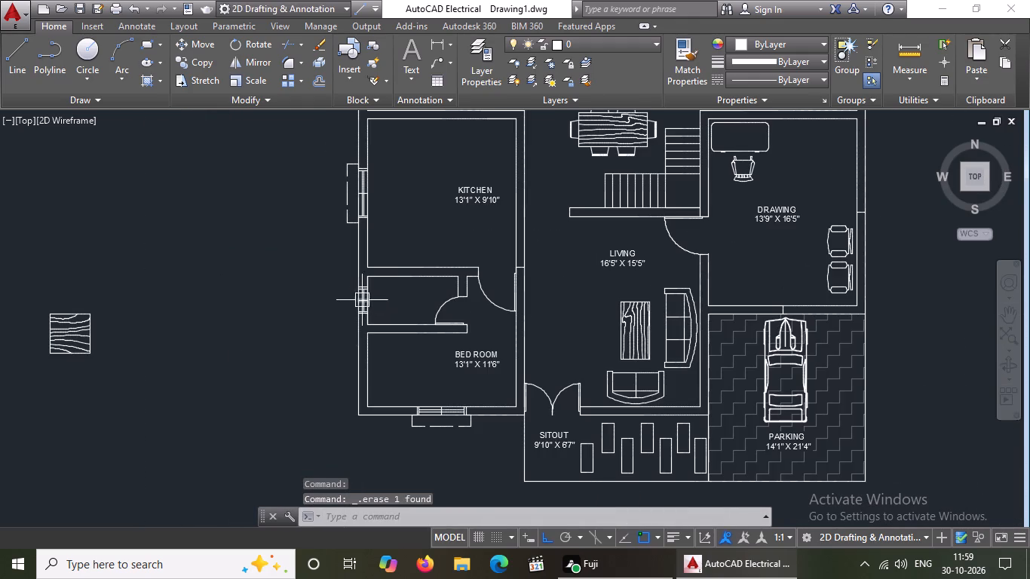
scroll(365, 284, up, 3)
key(l)
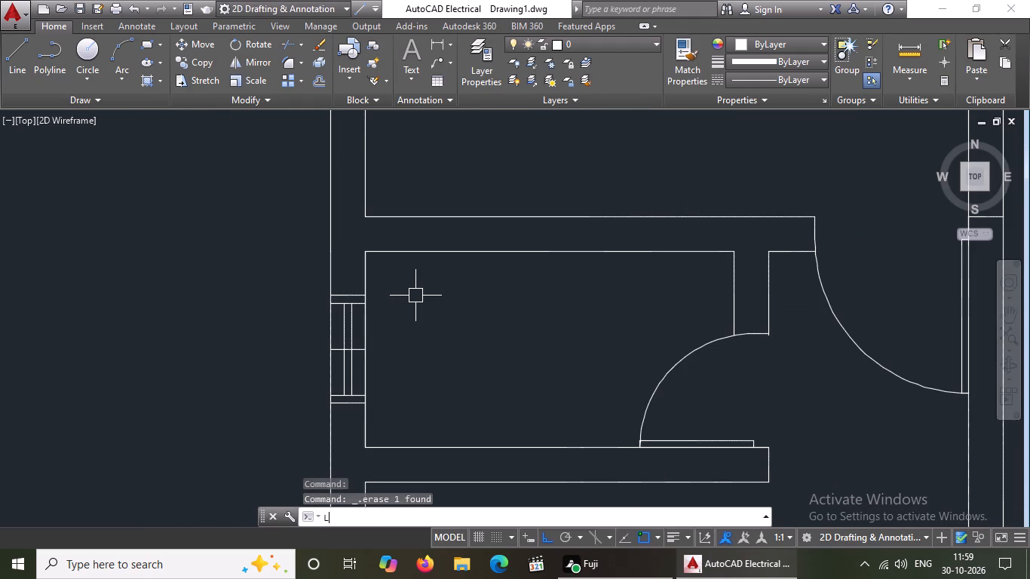
key(Return)
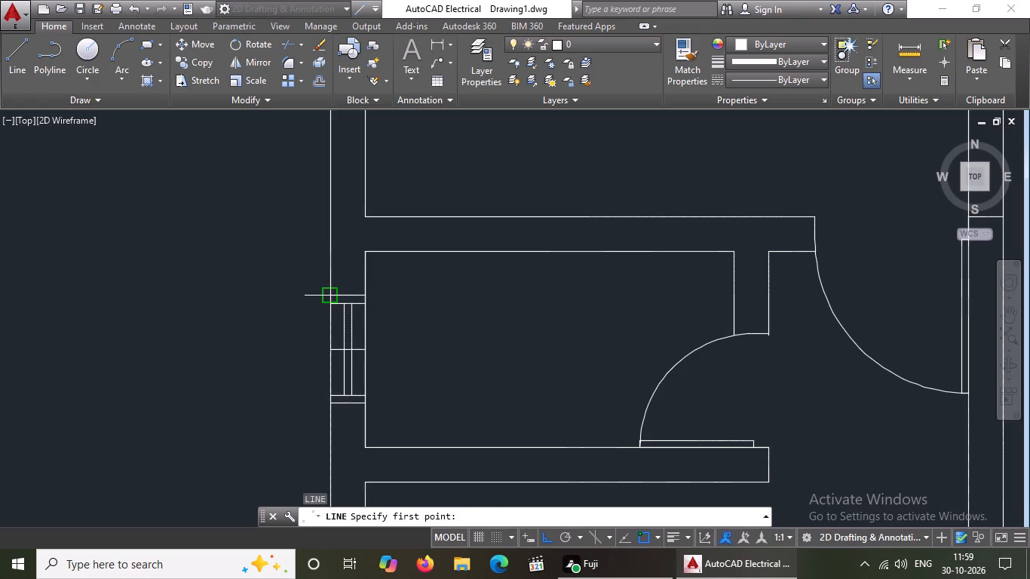
drag(329, 295, 330, 288)
key(5)
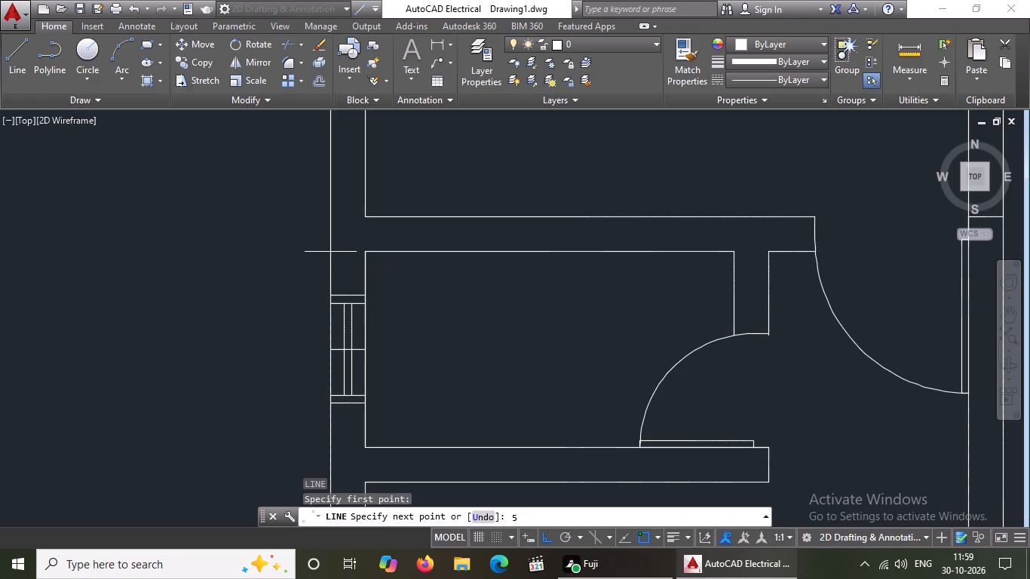
key(shift+quotedbl)
key(Return)
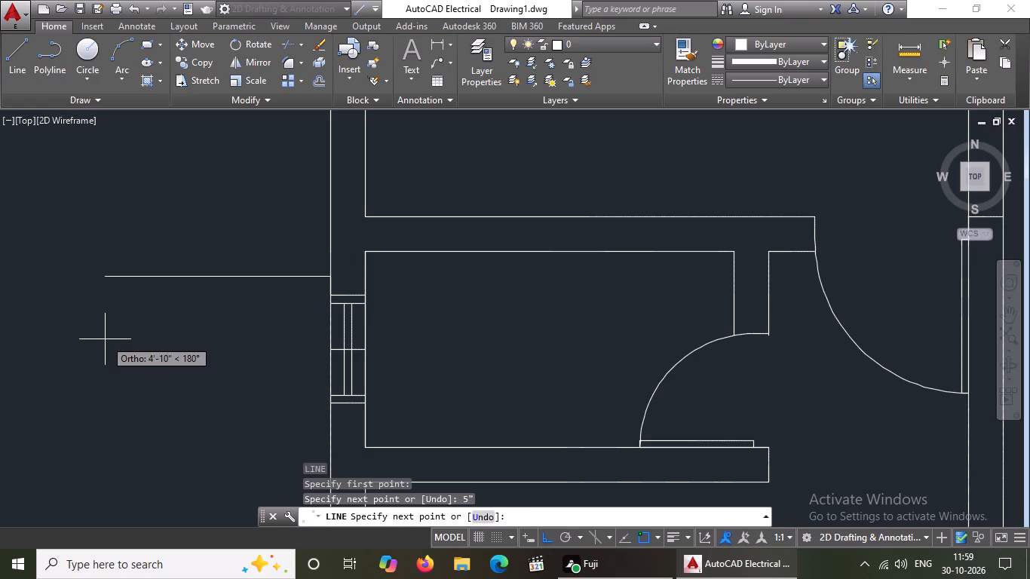
text(1')
key(Return)
key(Return)
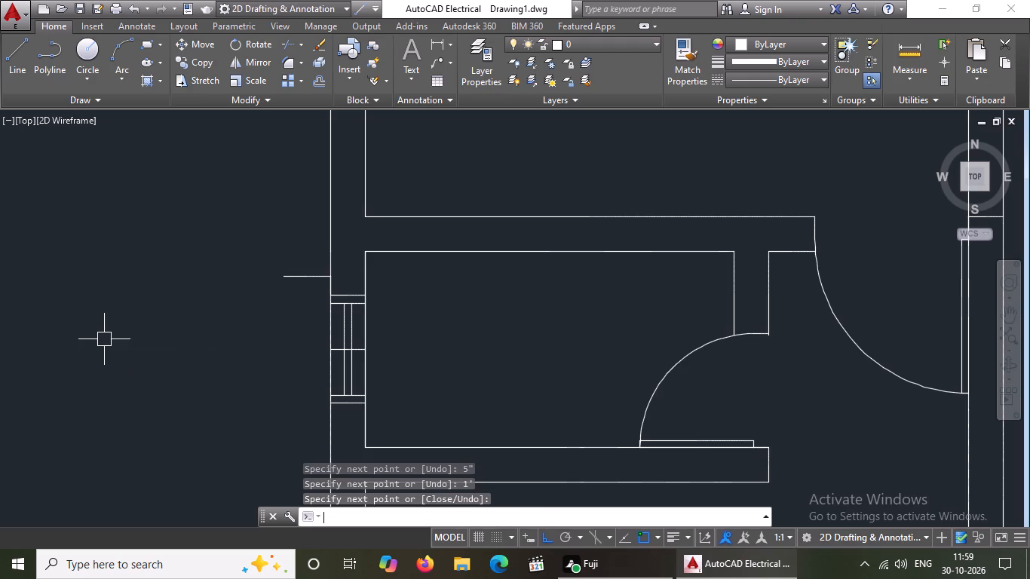
From the lower outer frame corner, draw lines 5" down and 1' outward, and connect up to the upper projection line's end.
scroll(332, 363, down, 3)
scroll(330, 381, up, 2)
key(l)
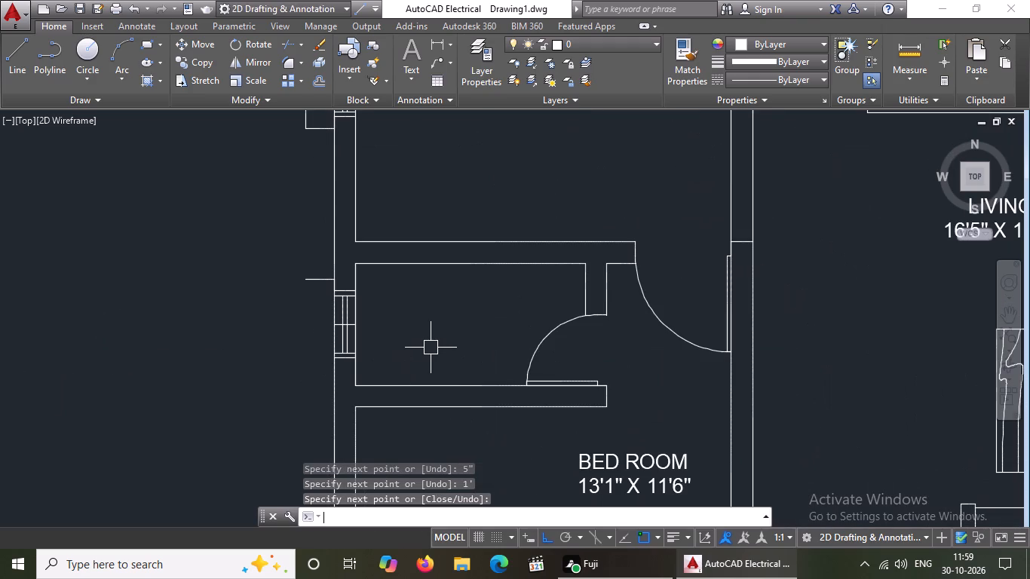
key(Return)
scroll(332, 334, up, 4)
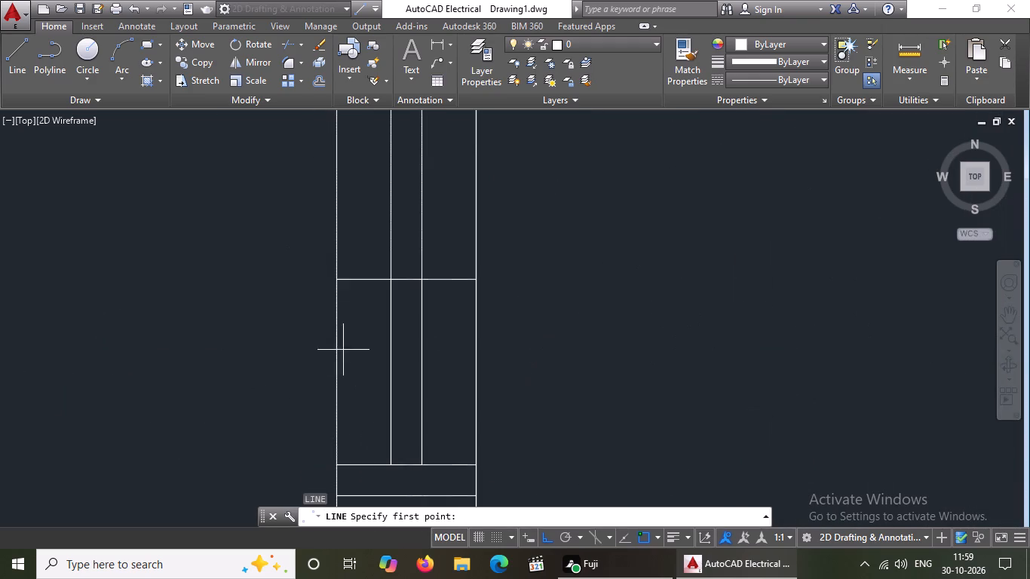
scroll(345, 346, down, 3)
scroll(345, 394, up, 3)
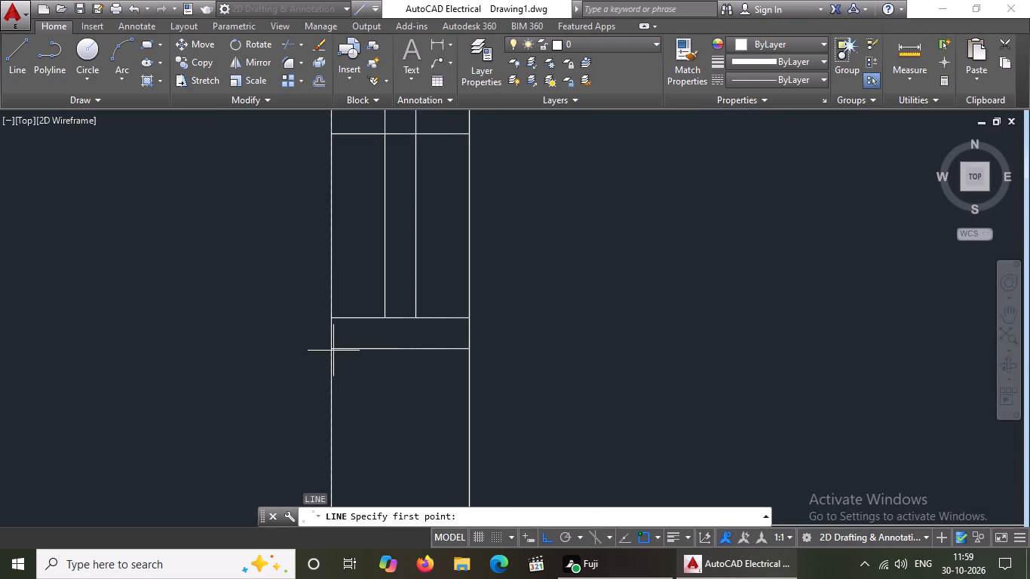
drag(332, 349, 332, 359)
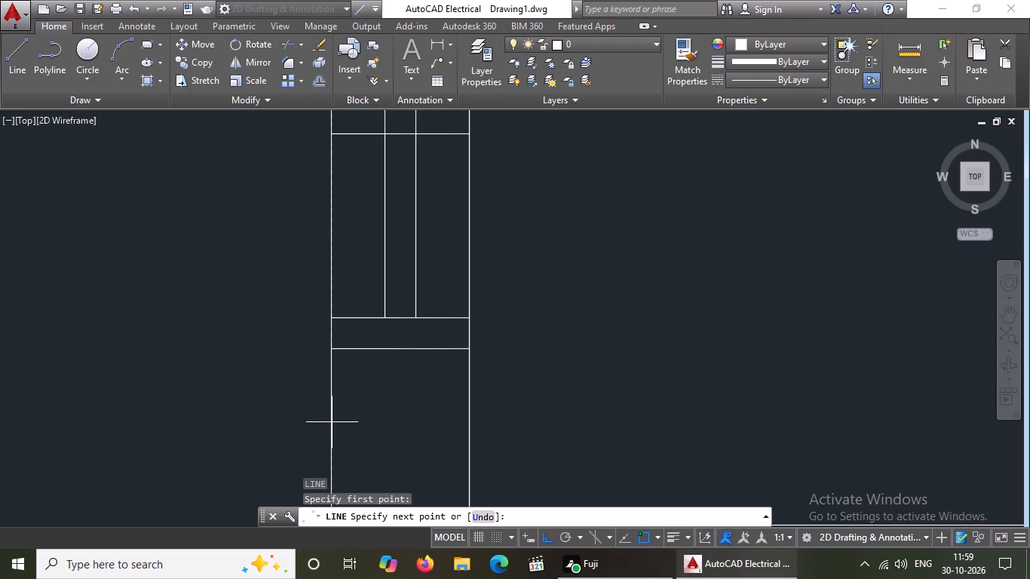
key(5)
key(shift+quotedbl)
key(Return)
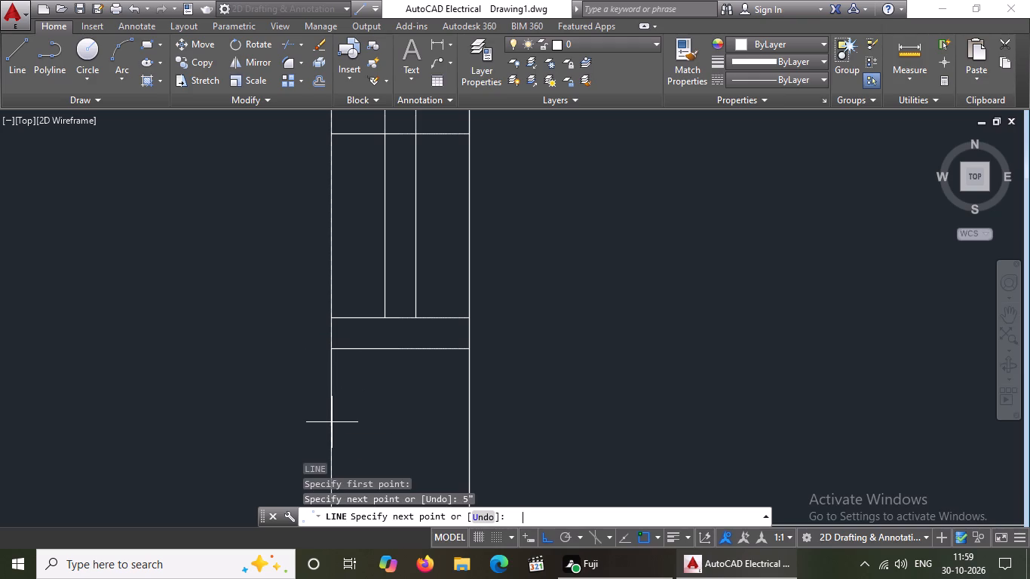
scroll(332, 422, down, 1)
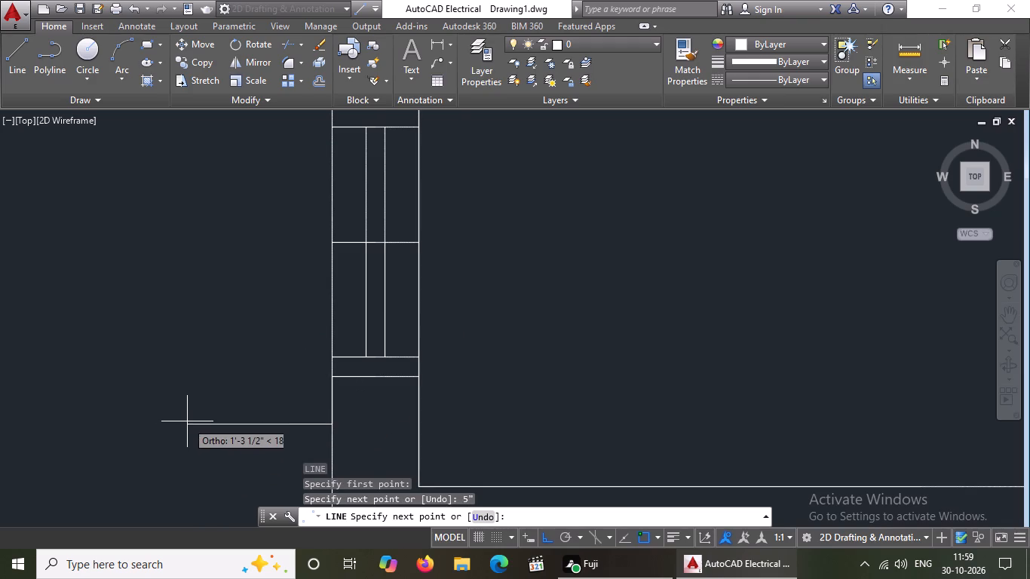
text(1')
key(Return)
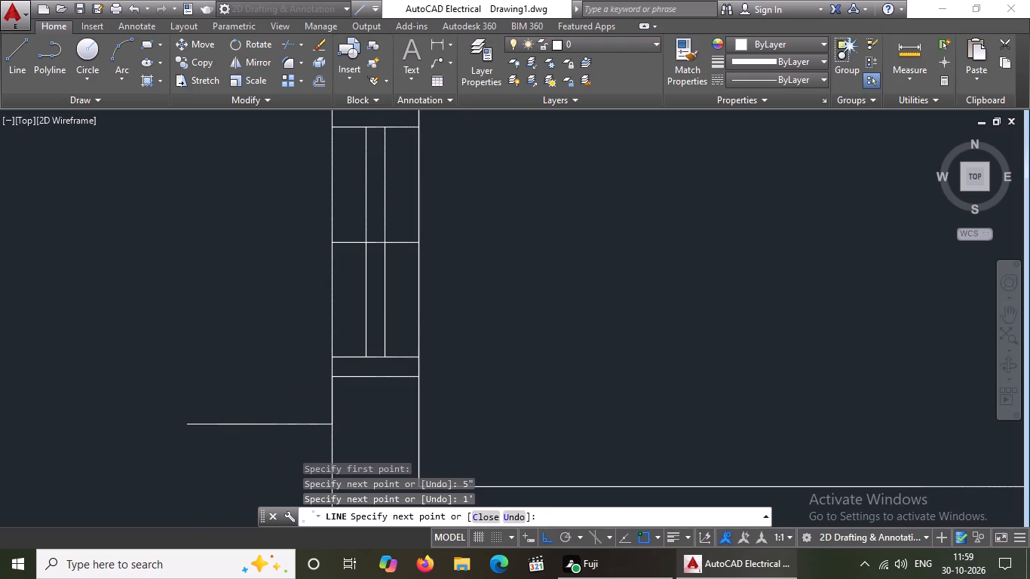
scroll(257, 439, down, 2)
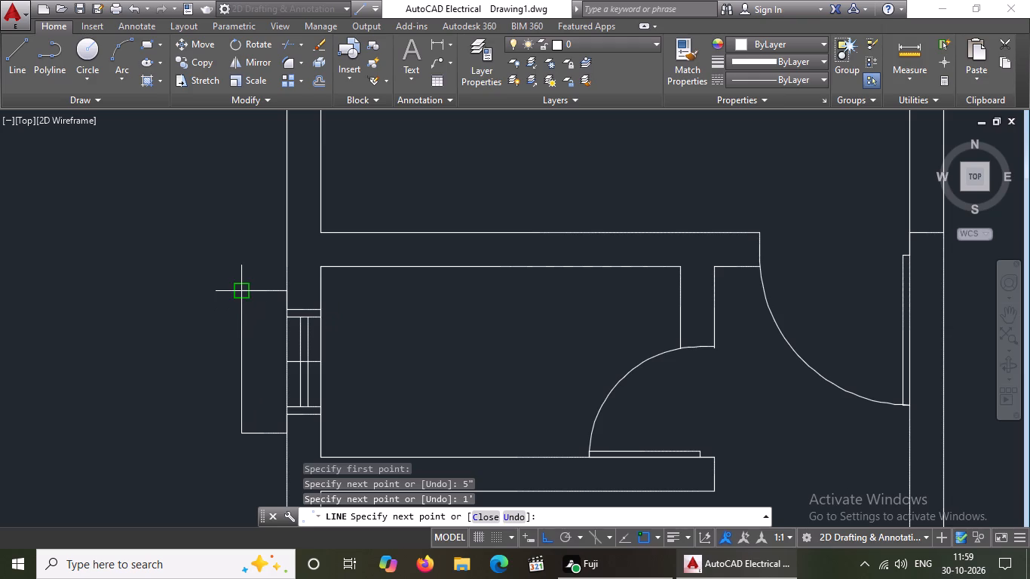
click(241, 293)
key(Escape)
Change the small room window's sunshade outline to the dashed ACAD linetype.
click(198, 262)
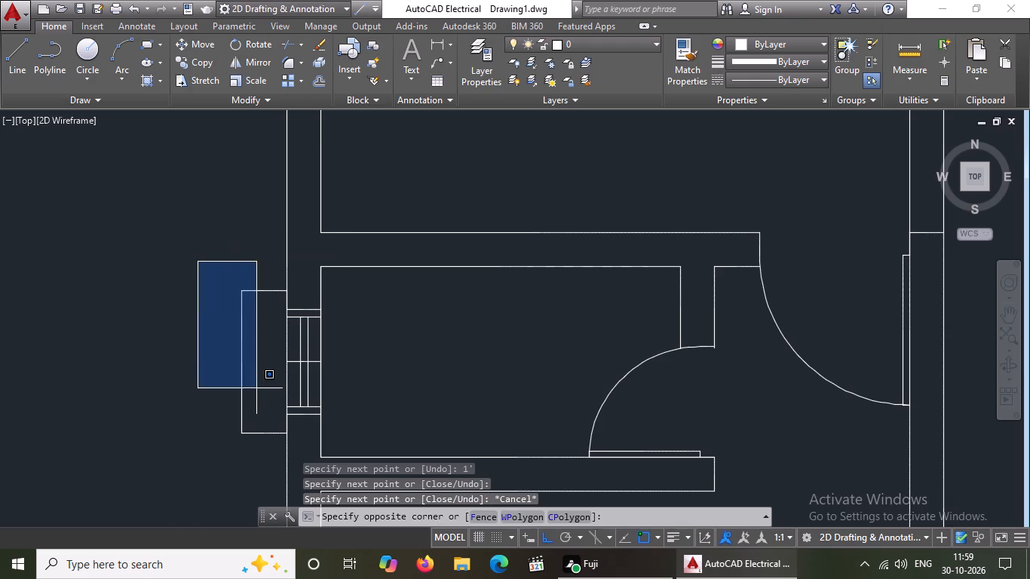
click(296, 447)
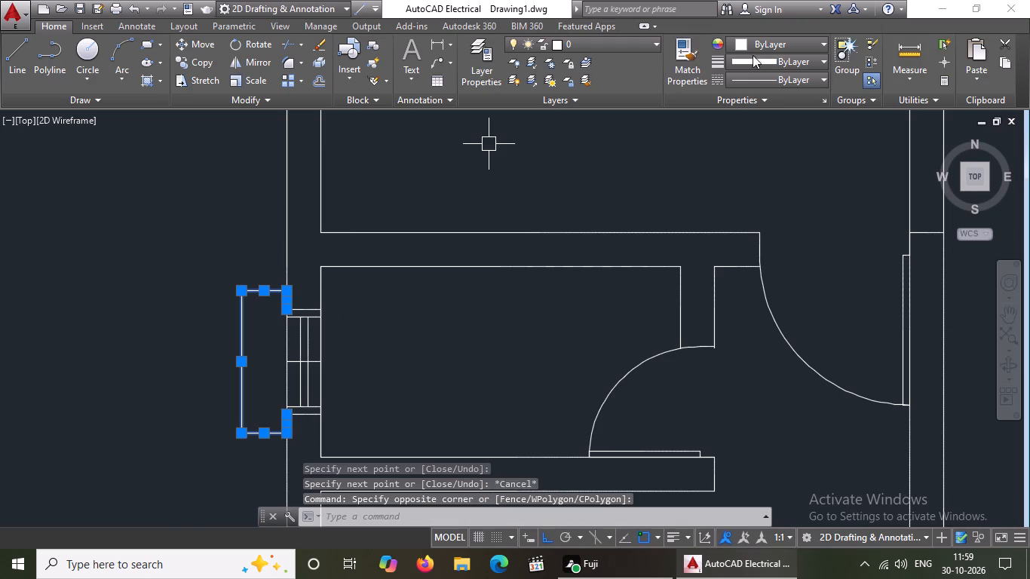
drag(789, 78, 789, 84)
click(752, 139)
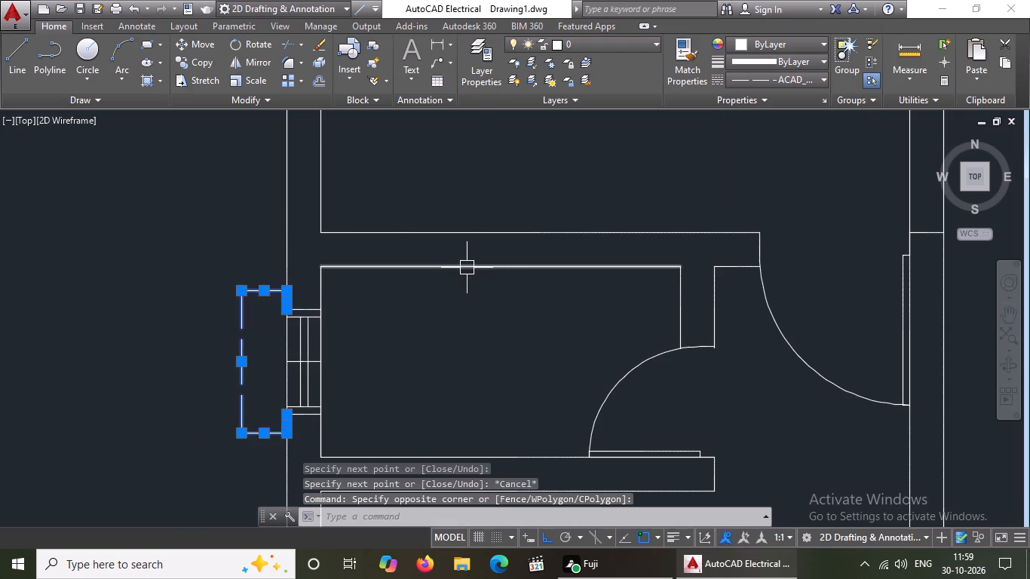
scroll(464, 268, down, 3)
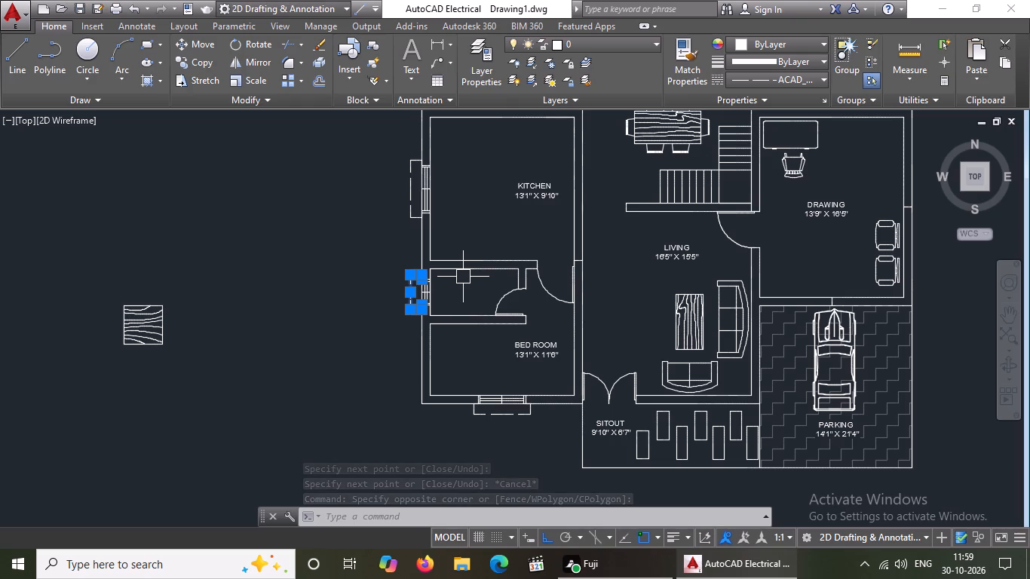
key(Escape)
Copy the WC fixture from the rear-left toilet down beside the small room's door, near the front bedroom label.
scroll(503, 336, down, 2)
middle_drag(503, 337, 501, 337)
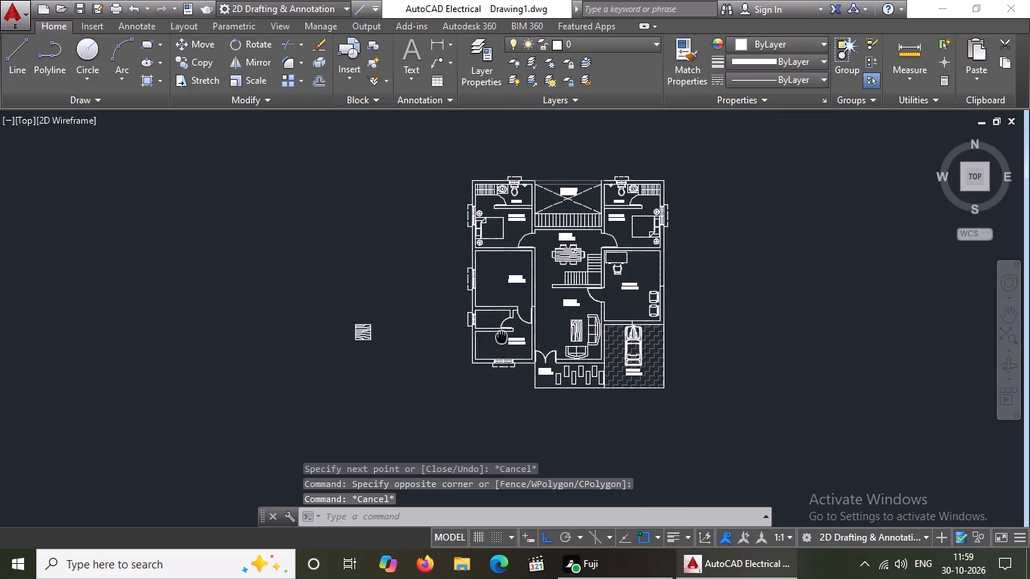
middle_drag(501, 337, 437, 378)
scroll(437, 381, up, 2)
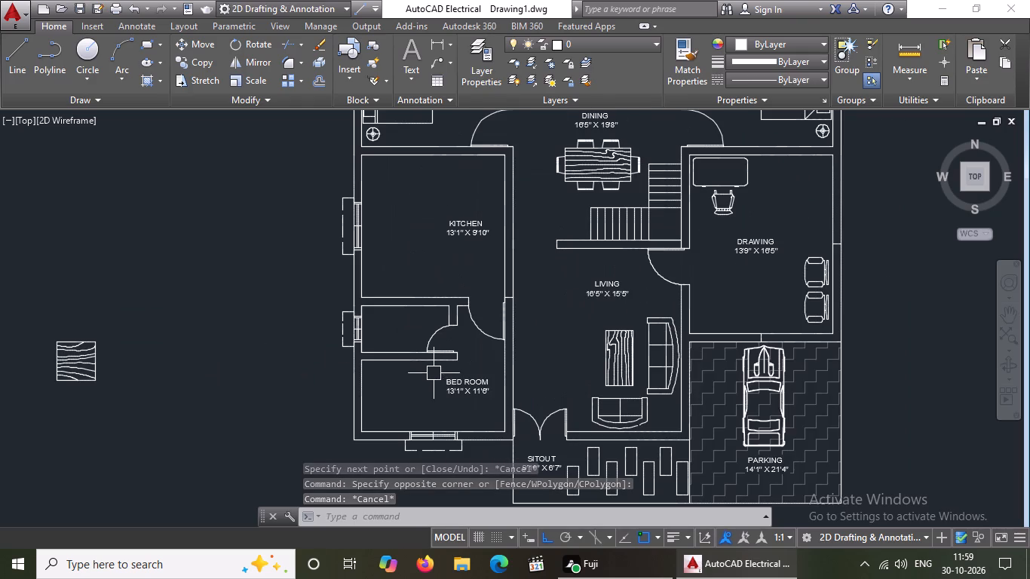
scroll(409, 337, up, 1)
scroll(409, 337, down, 1)
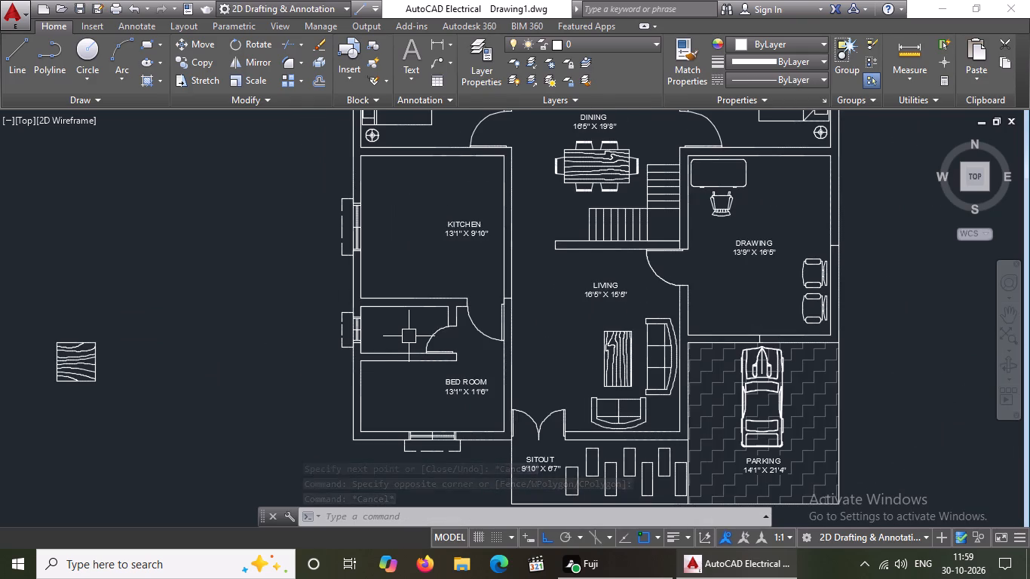
middle_drag(407, 339, 399, 418)
scroll(436, 328, down, 1)
scroll(451, 173, up, 2)
click(431, 180)
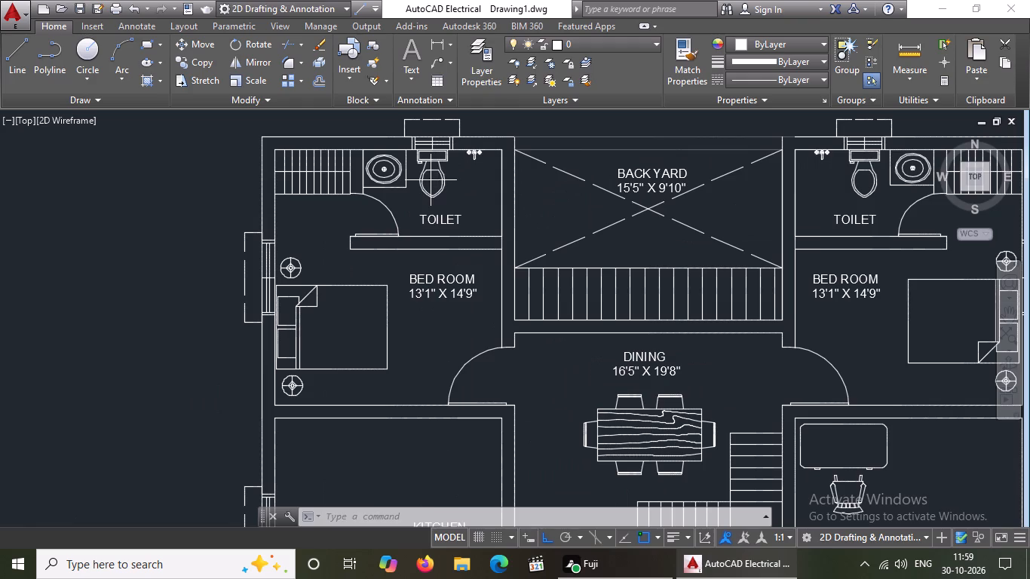
click(430, 165)
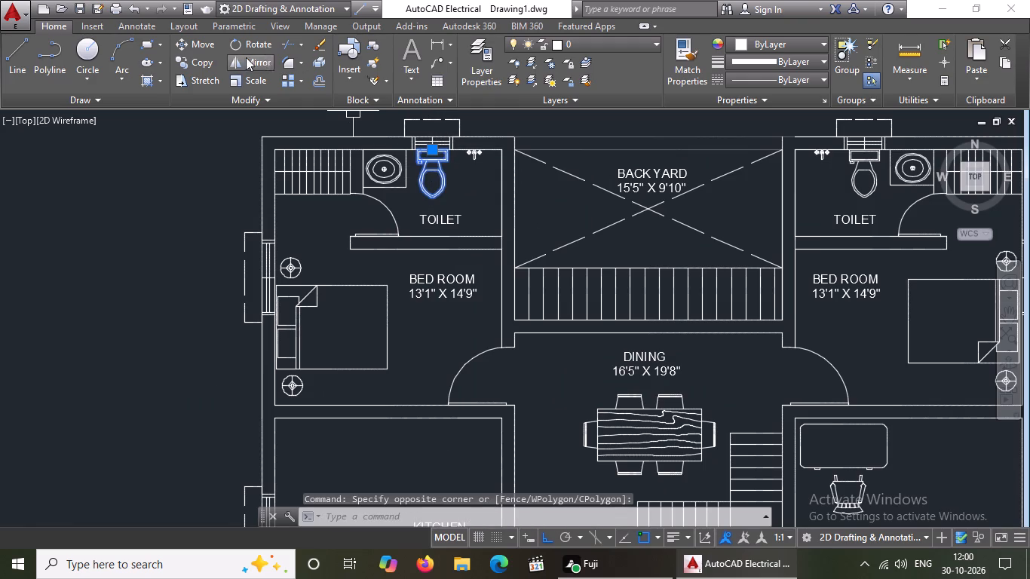
drag(201, 57, 210, 61)
click(428, 180)
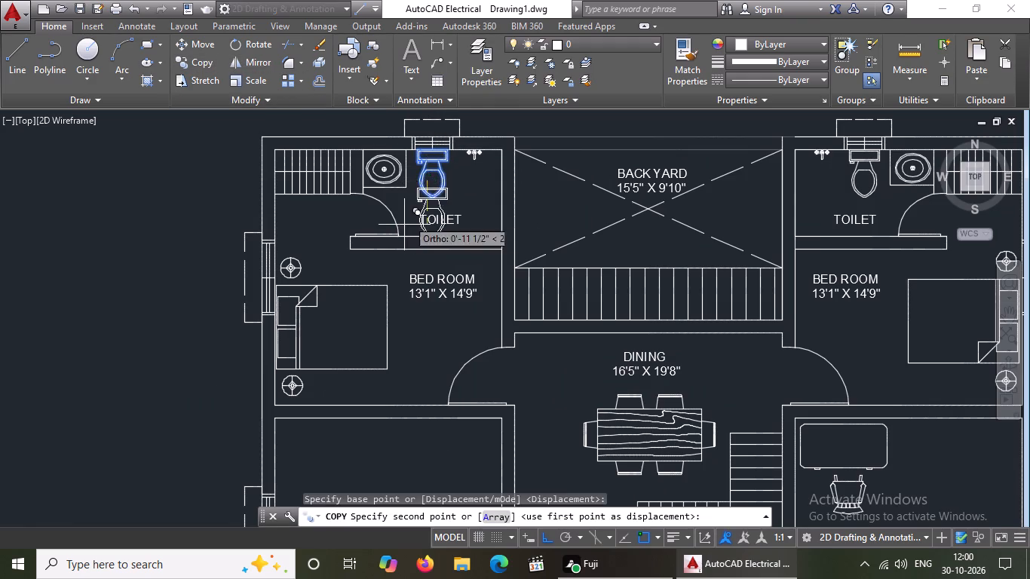
scroll(404, 221, down, 3)
scroll(379, 358, up, 3)
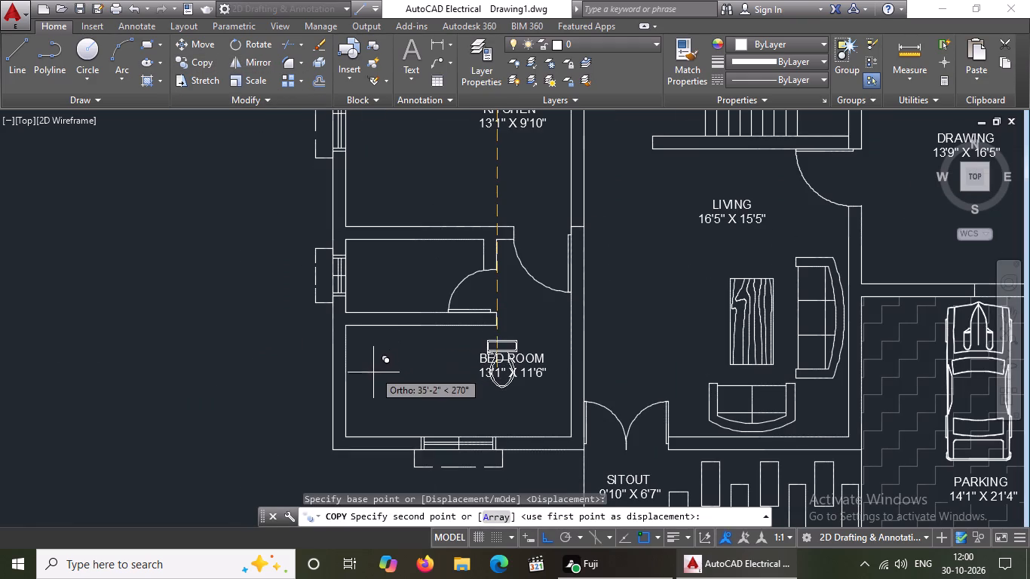
click(513, 310)
key(Escape)
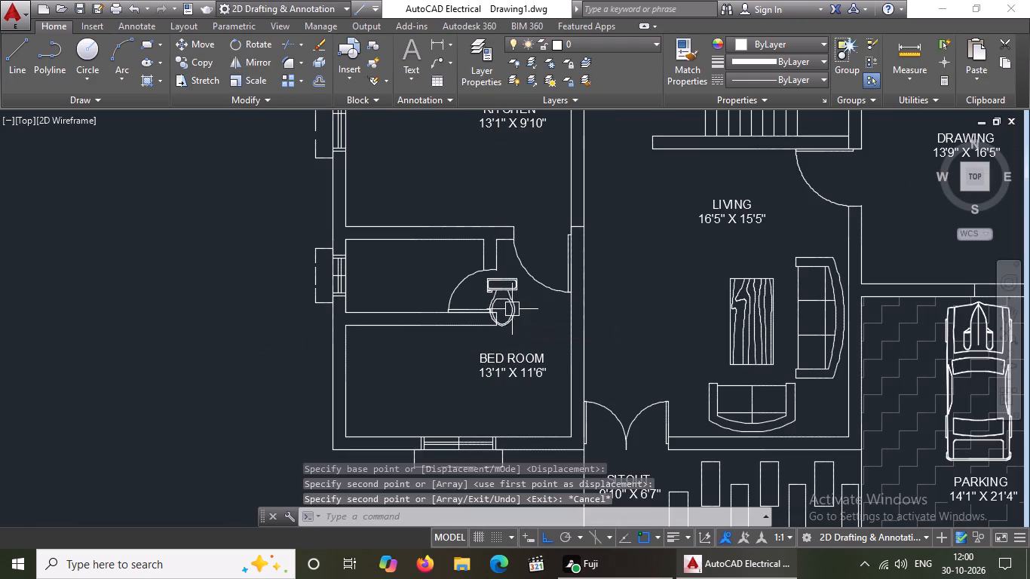
Rotate the copied WC a quarter turn so its tank faces the left outer wall.
click(505, 304)
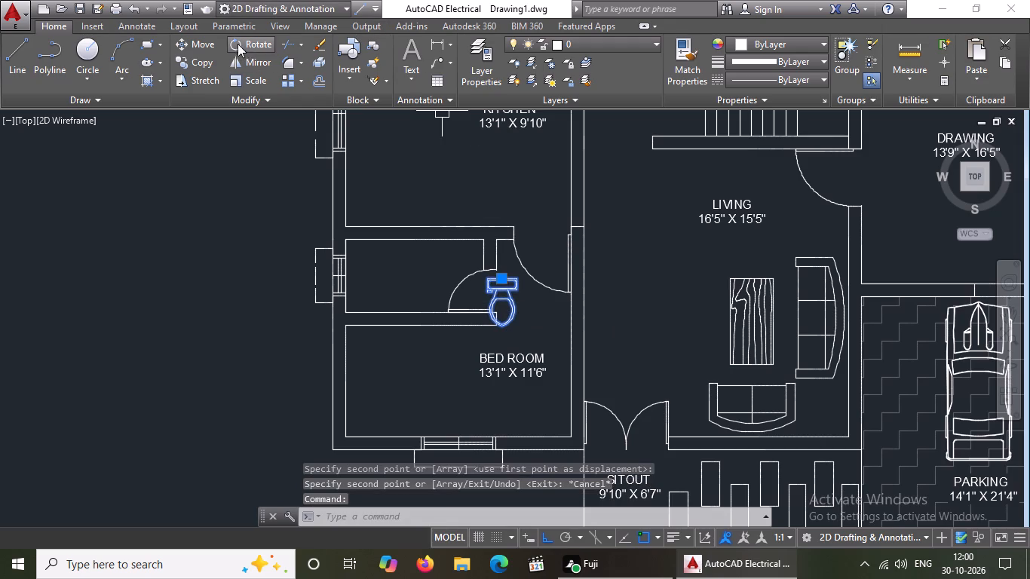
click(248, 40)
click(507, 308)
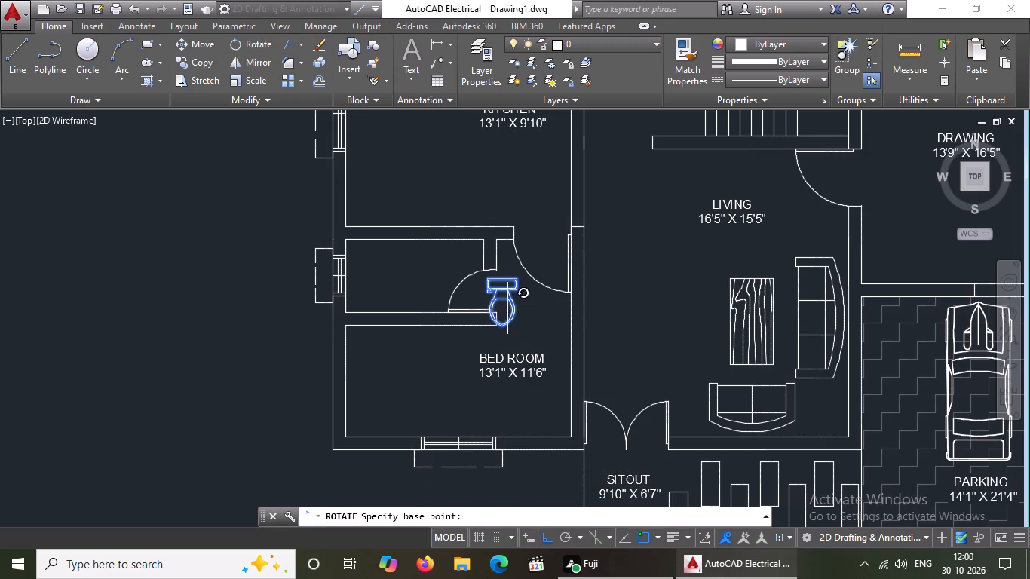
click(541, 251)
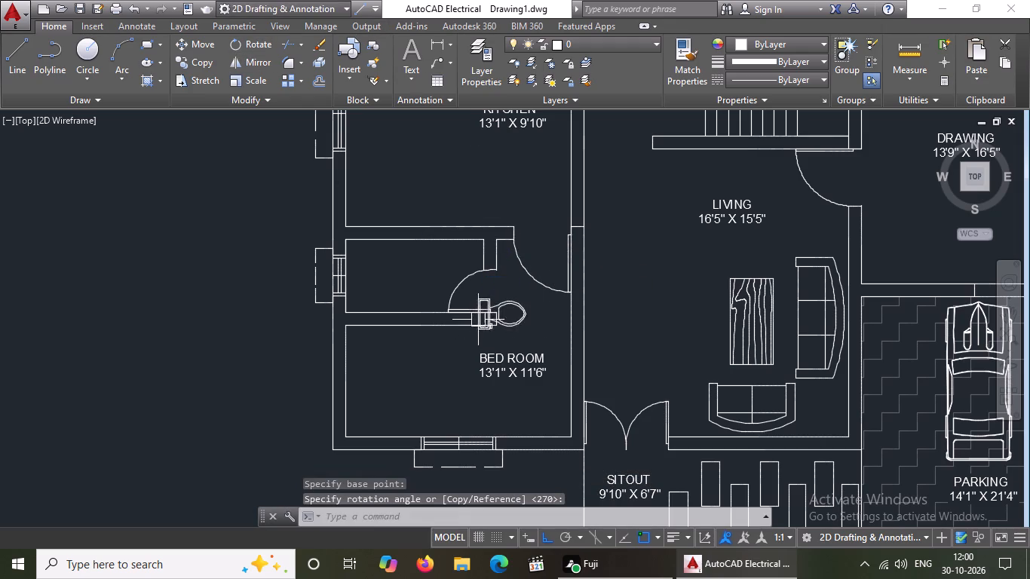
With Ortho off, move the rotated WC by its tank-back grip to the inner wall midpoint at the small room's window.
scroll(479, 316, up, 2)
click(477, 320)
click(474, 311)
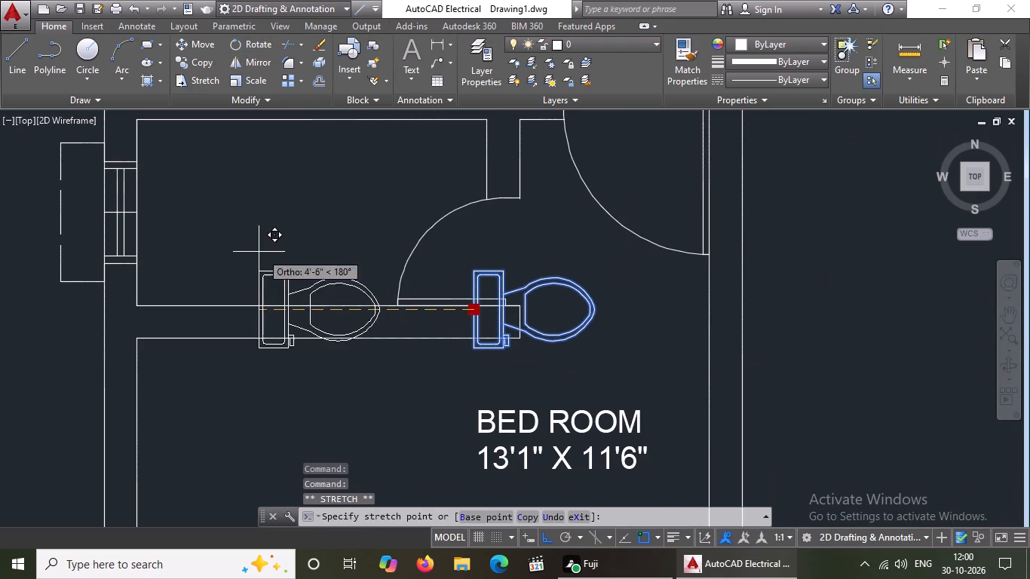
click(547, 532)
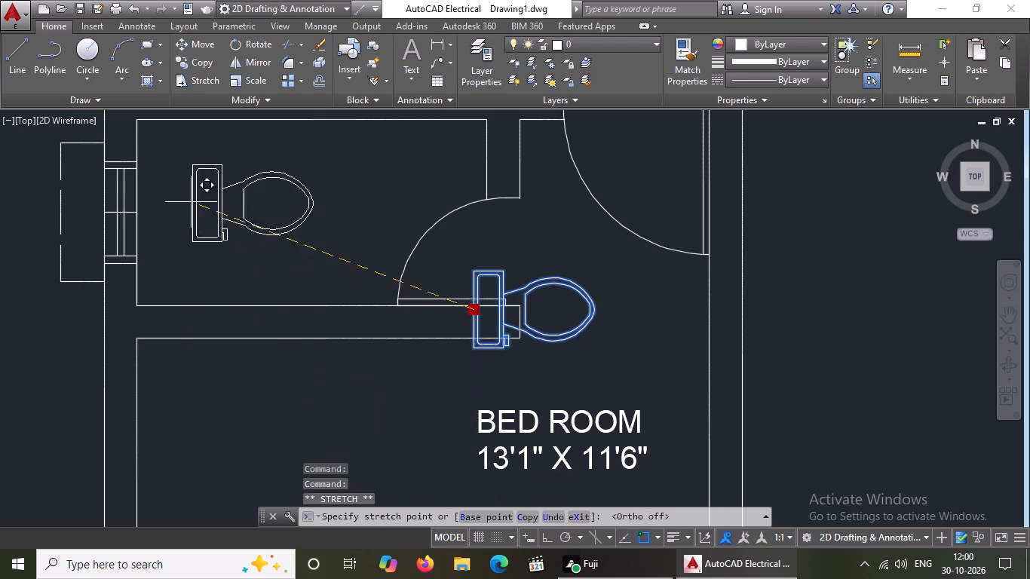
scroll(139, 208, up, 1)
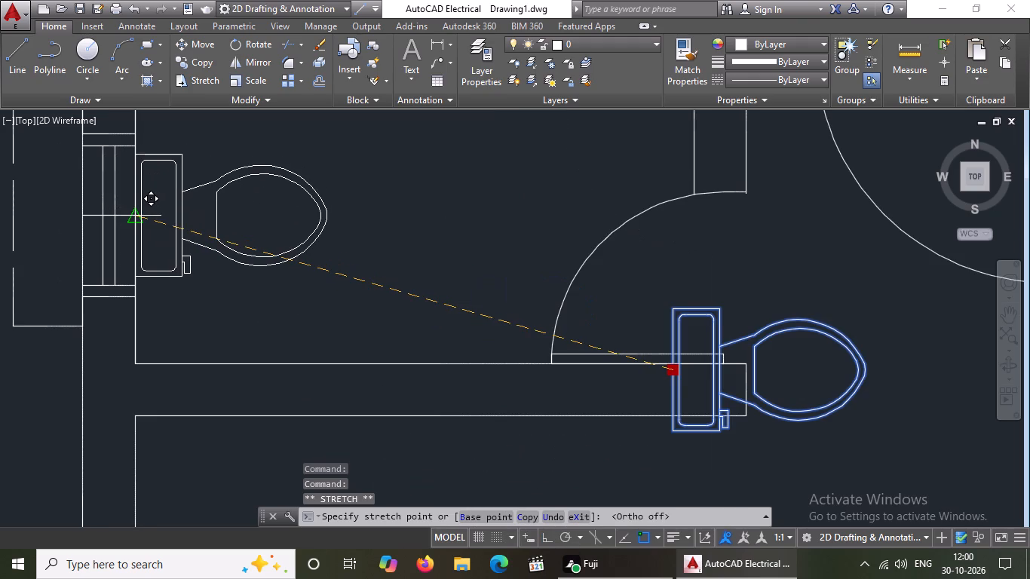
click(134, 212)
scroll(221, 224, down, 3)
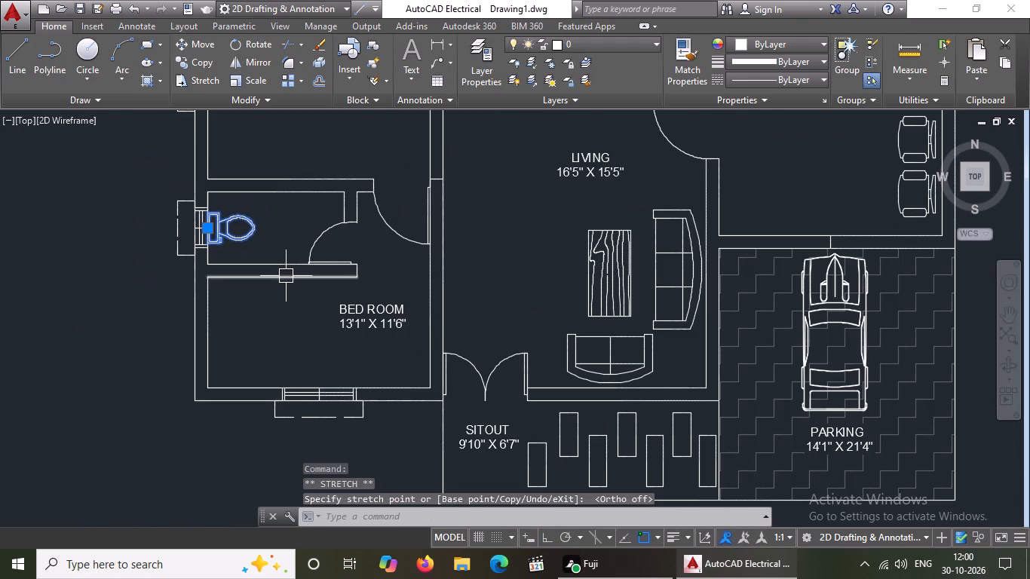
key(Escape)
Copy the tap fixture from the rear-left toilet to the small room's upper wall, just above the WC.
scroll(287, 277, down, 1)
middle_drag(289, 302, 317, 451)
scroll(351, 373, down, 2)
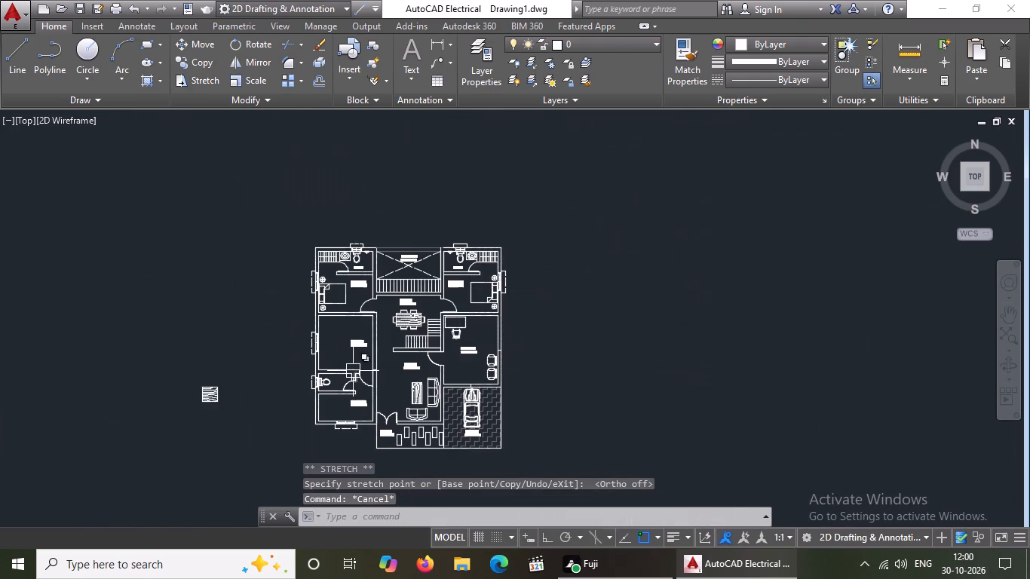
scroll(369, 259, up, 4)
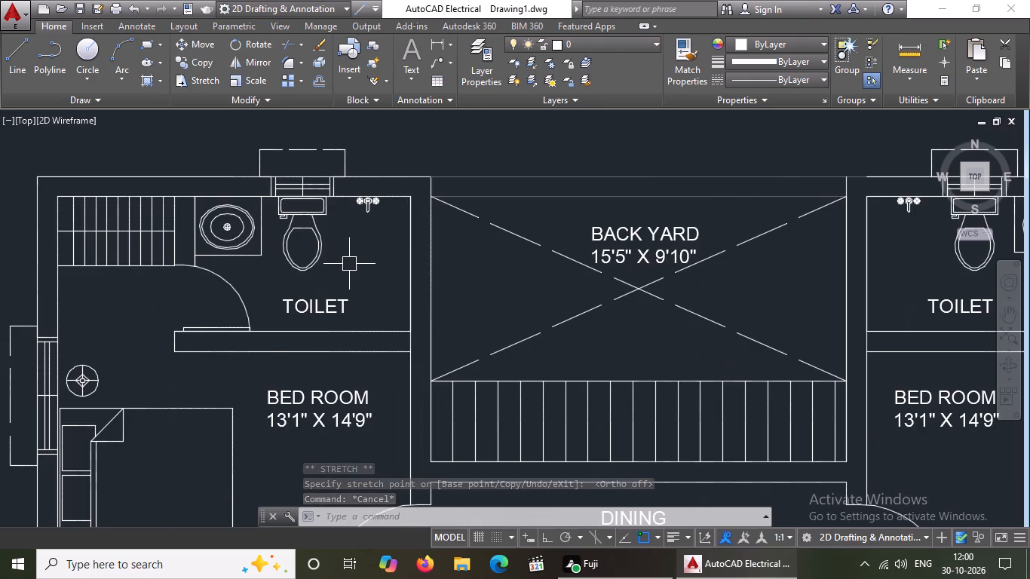
click(366, 209)
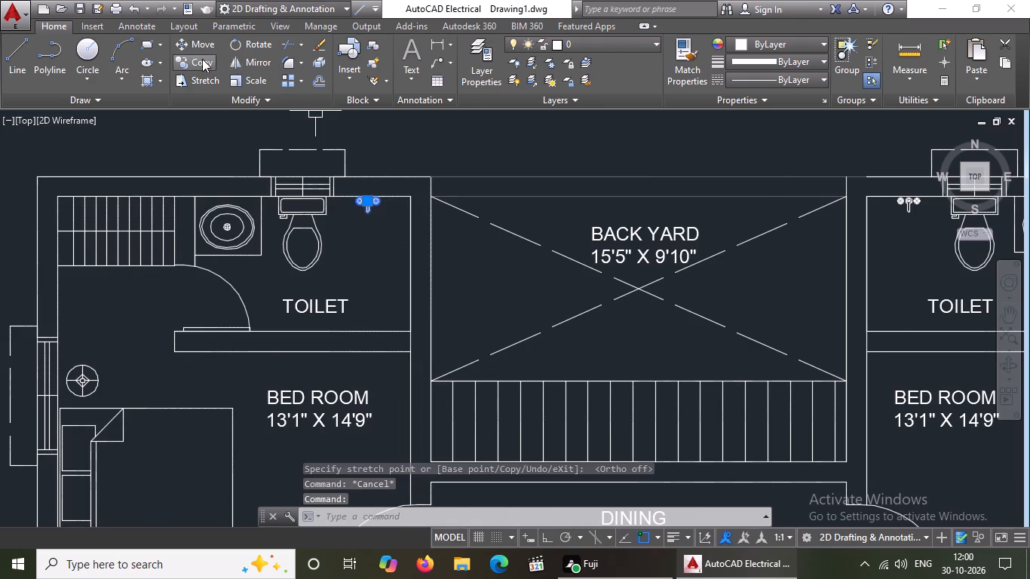
drag(202, 59, 228, 72)
drag(177, 57, 182, 63)
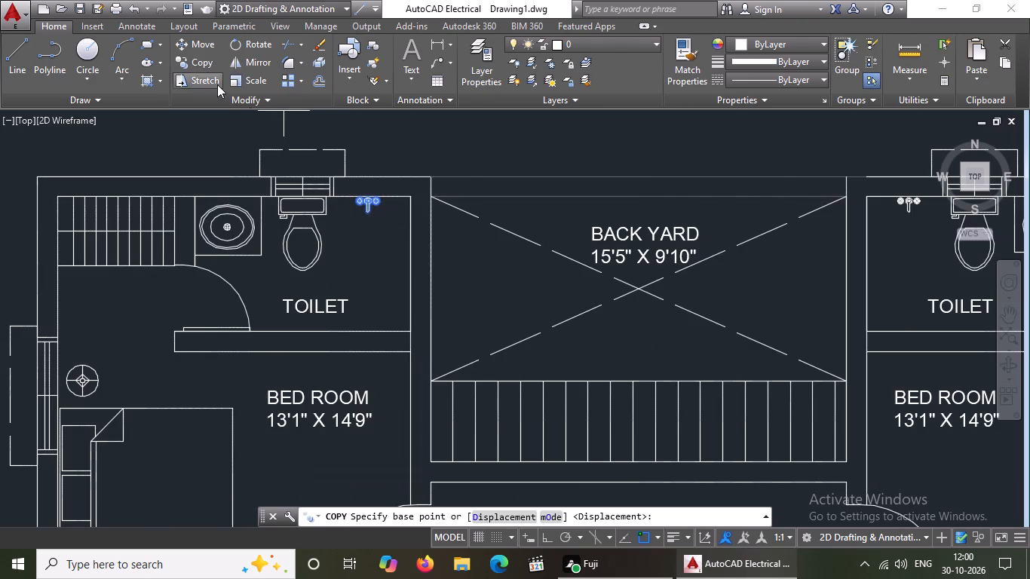
drag(367, 198, 369, 205)
scroll(378, 228, down, 2)
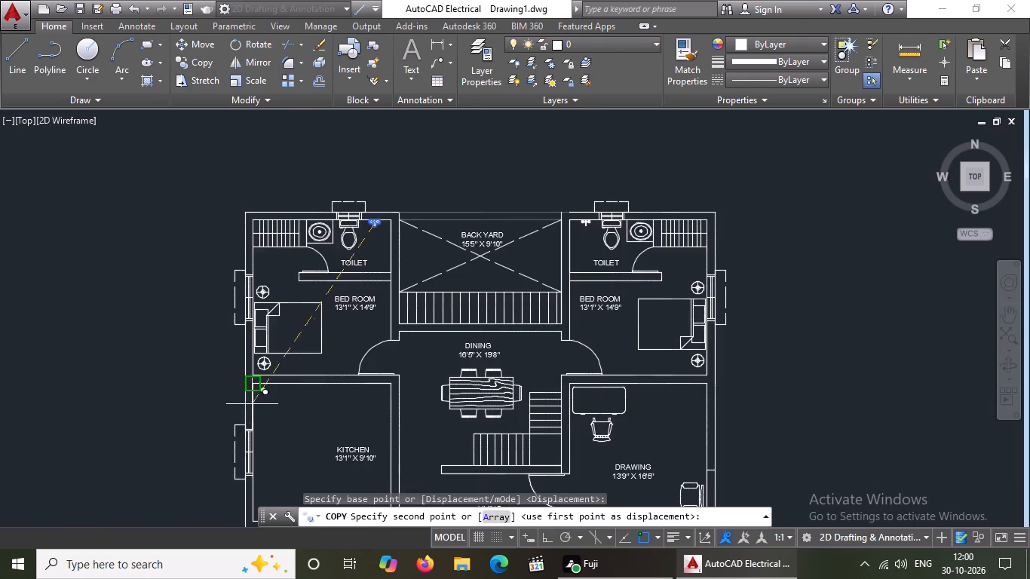
scroll(284, 357, down, 3)
scroll(289, 413, up, 5)
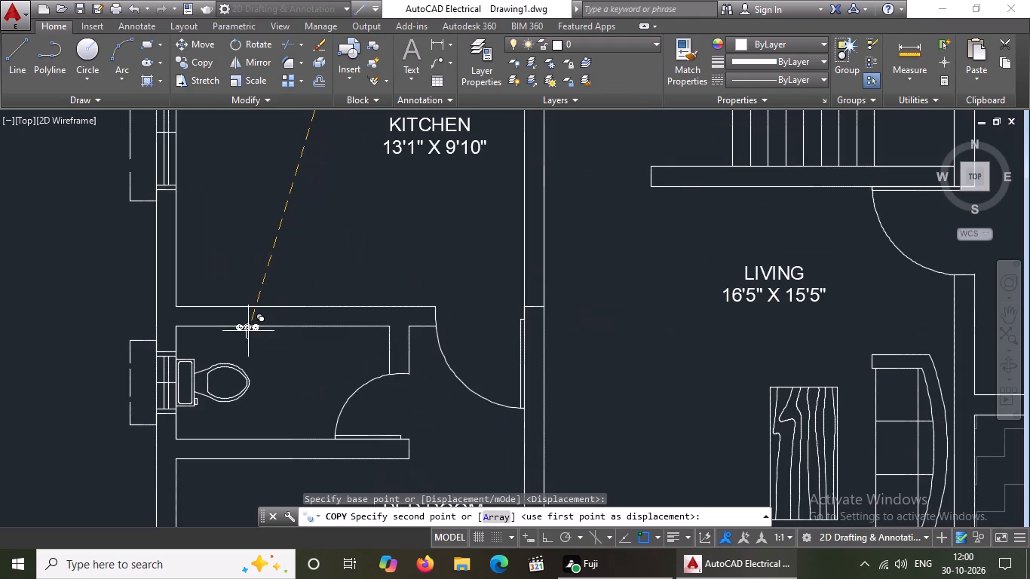
scroll(244, 337, up, 2)
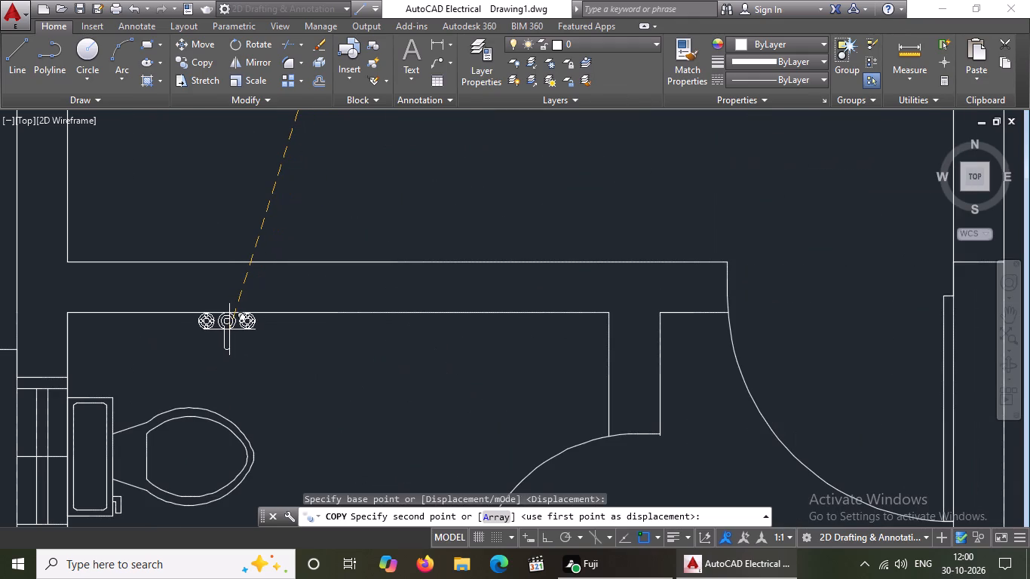
scroll(237, 339, down, 4)
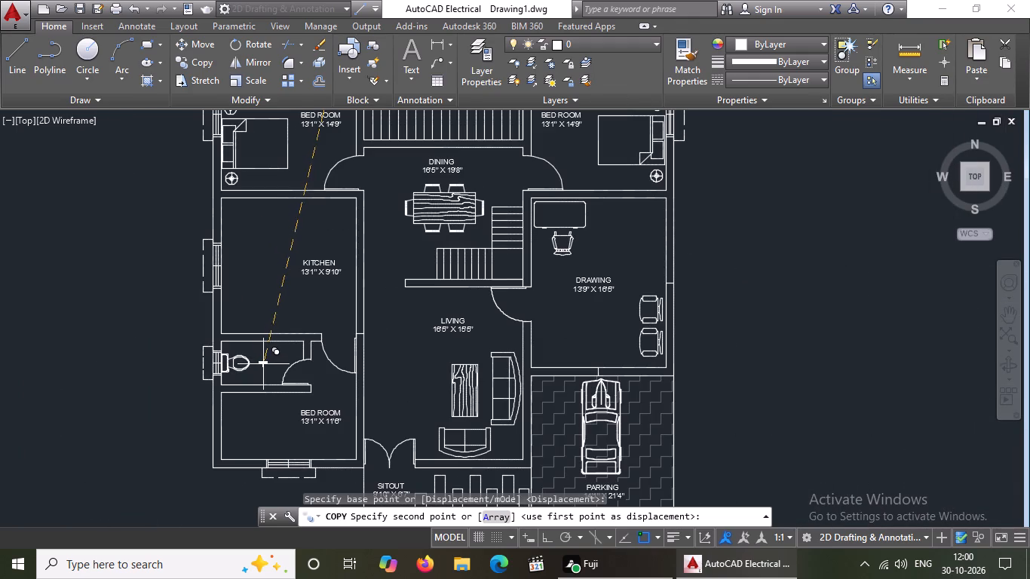
scroll(240, 352, up, 3)
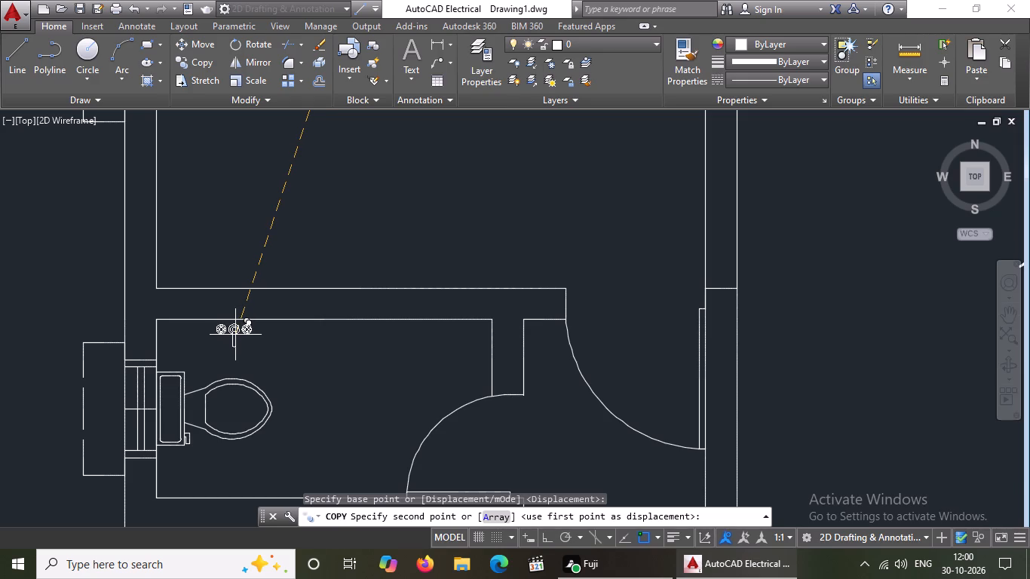
click(236, 332)
scroll(261, 327, down, 2)
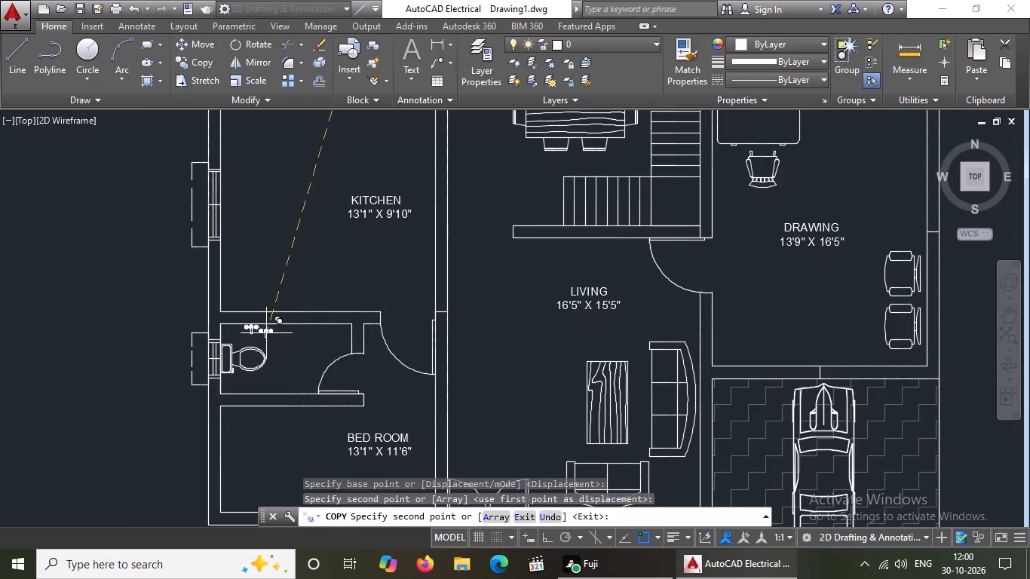
key(Escape)
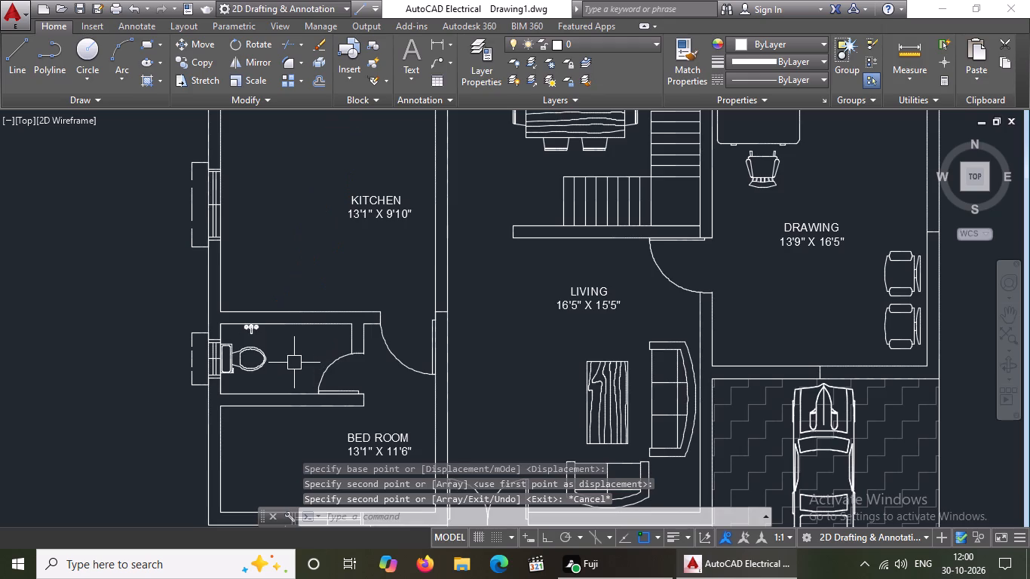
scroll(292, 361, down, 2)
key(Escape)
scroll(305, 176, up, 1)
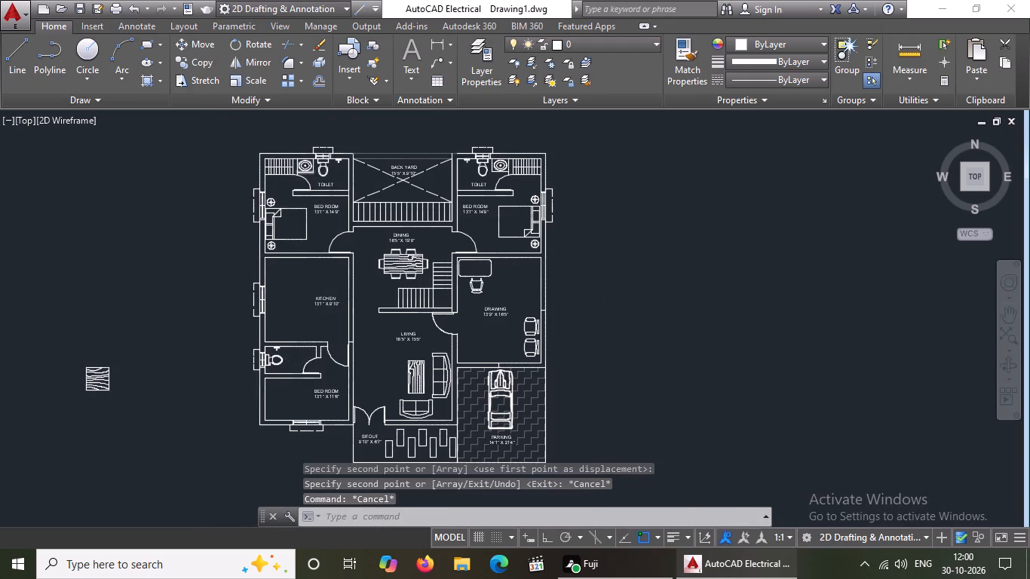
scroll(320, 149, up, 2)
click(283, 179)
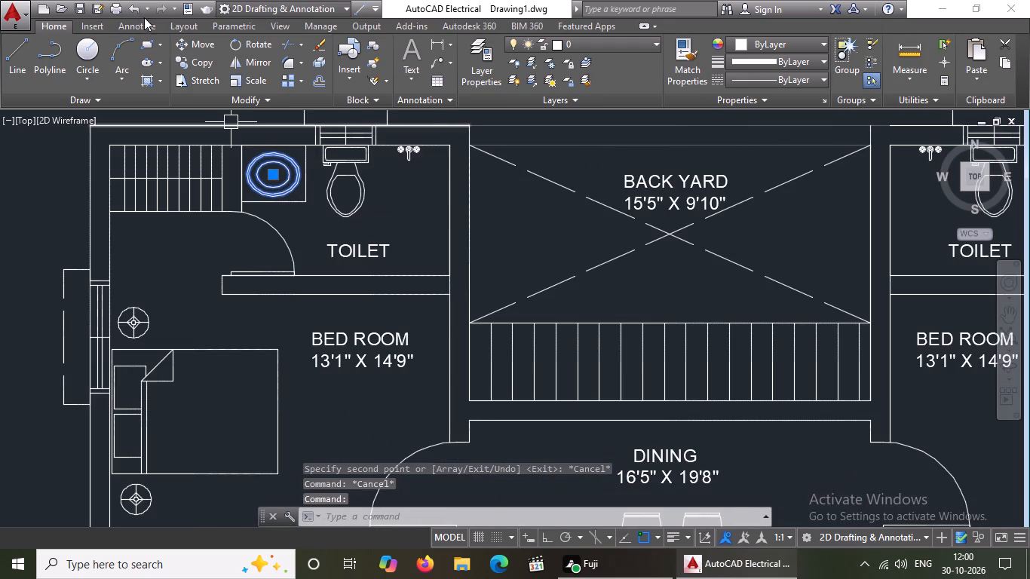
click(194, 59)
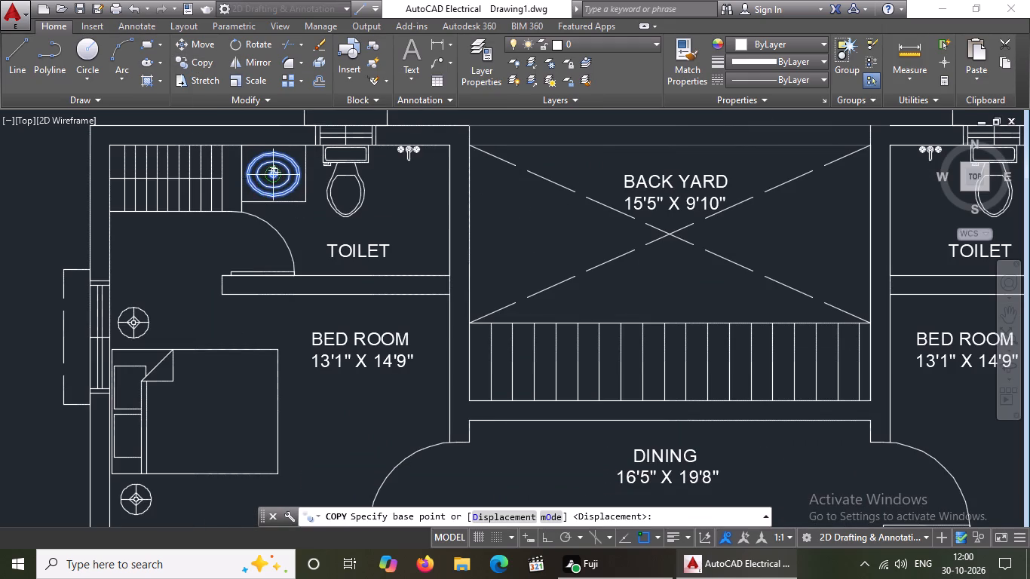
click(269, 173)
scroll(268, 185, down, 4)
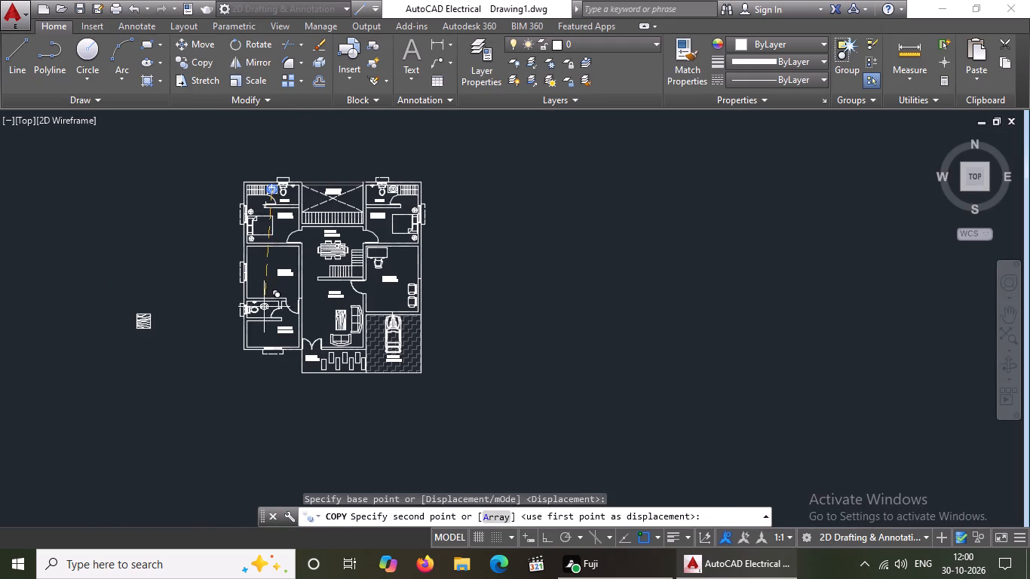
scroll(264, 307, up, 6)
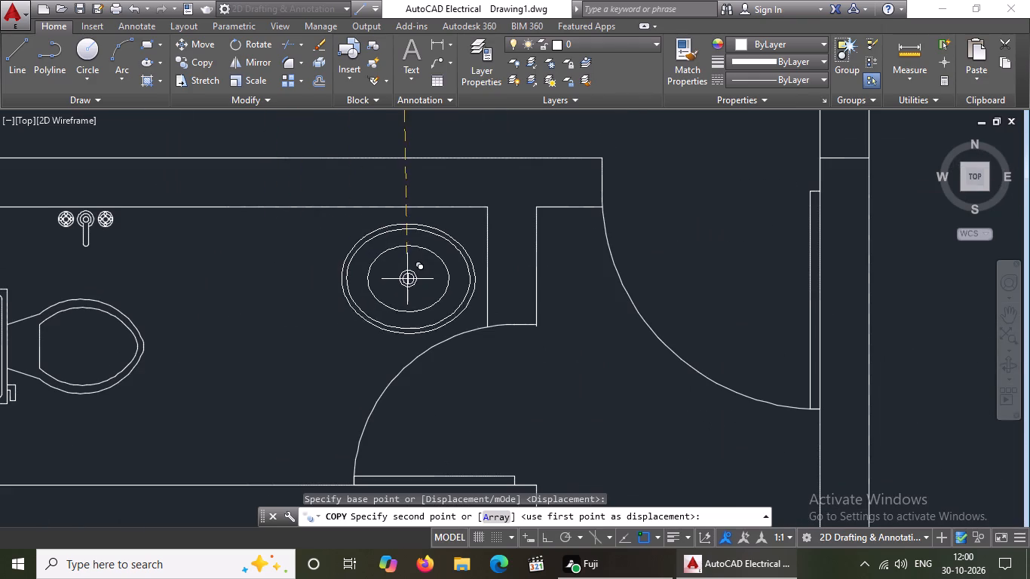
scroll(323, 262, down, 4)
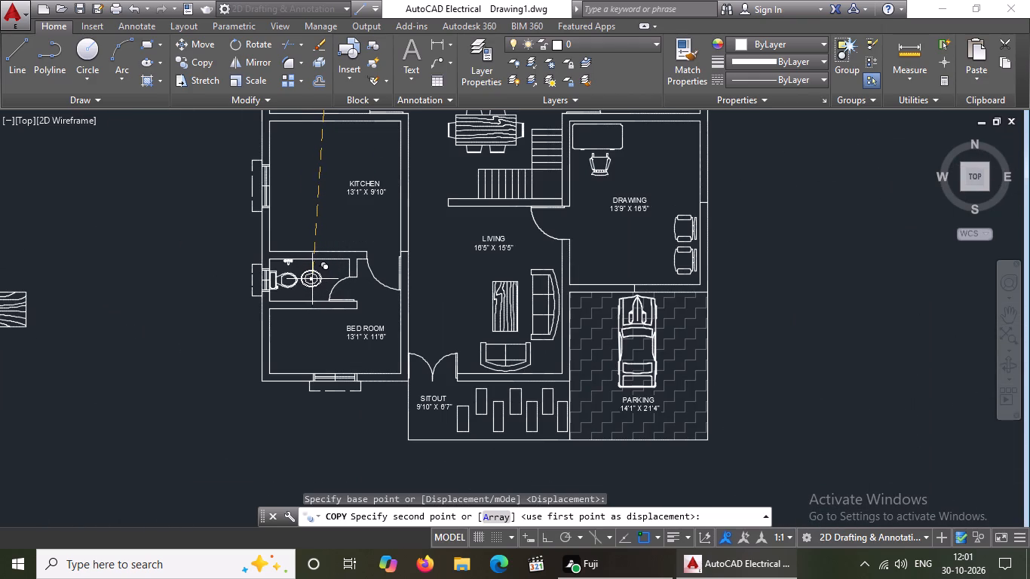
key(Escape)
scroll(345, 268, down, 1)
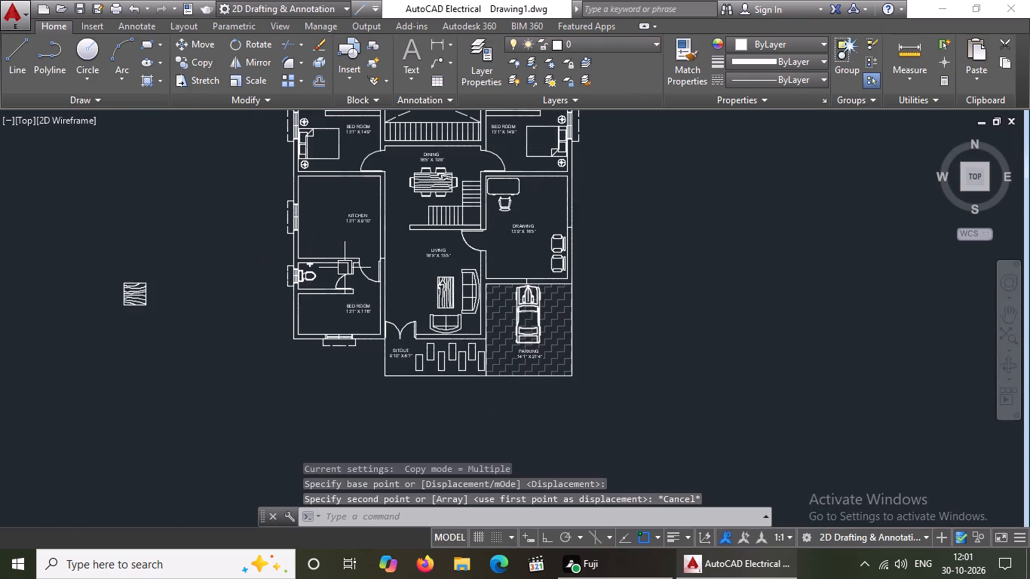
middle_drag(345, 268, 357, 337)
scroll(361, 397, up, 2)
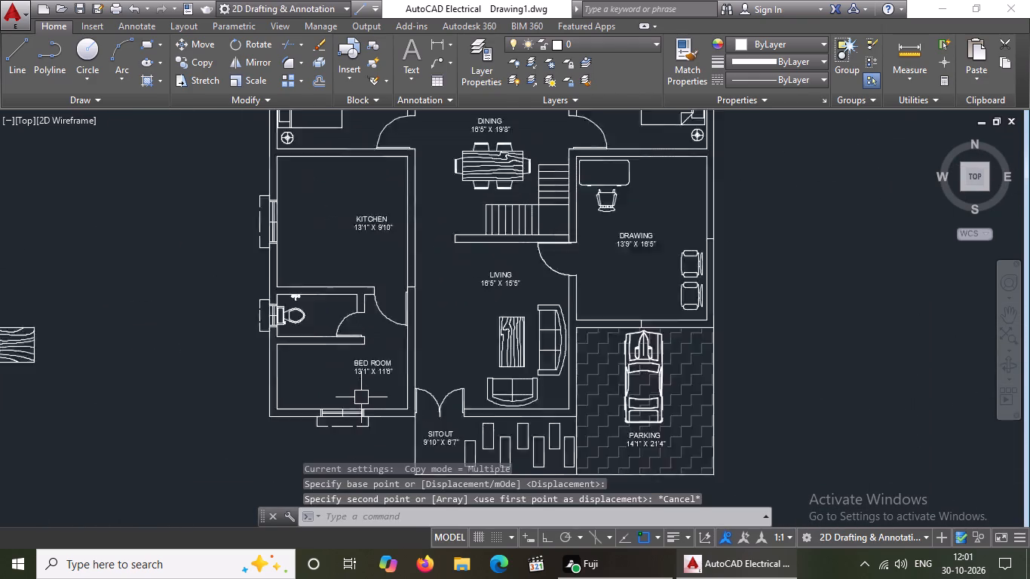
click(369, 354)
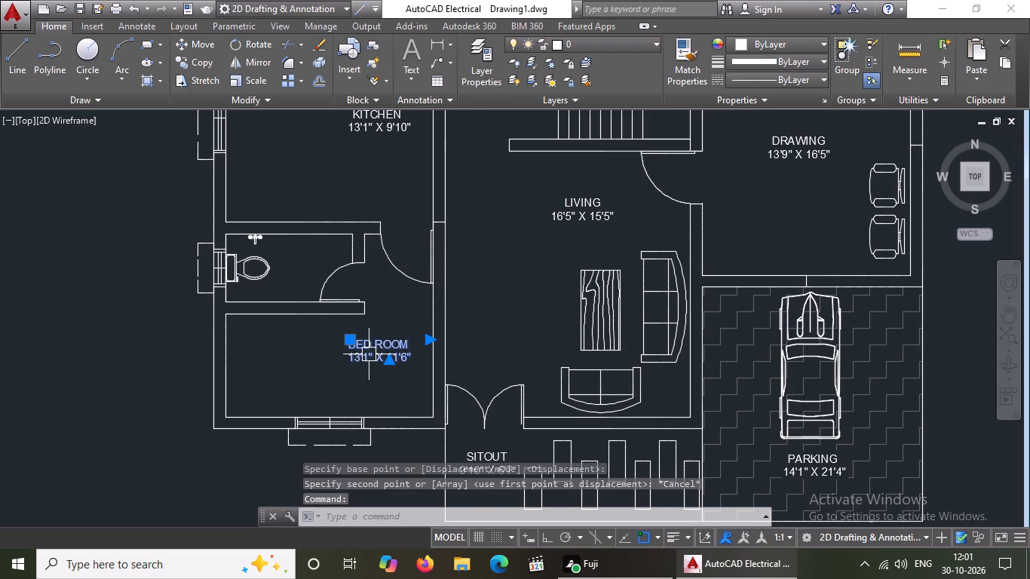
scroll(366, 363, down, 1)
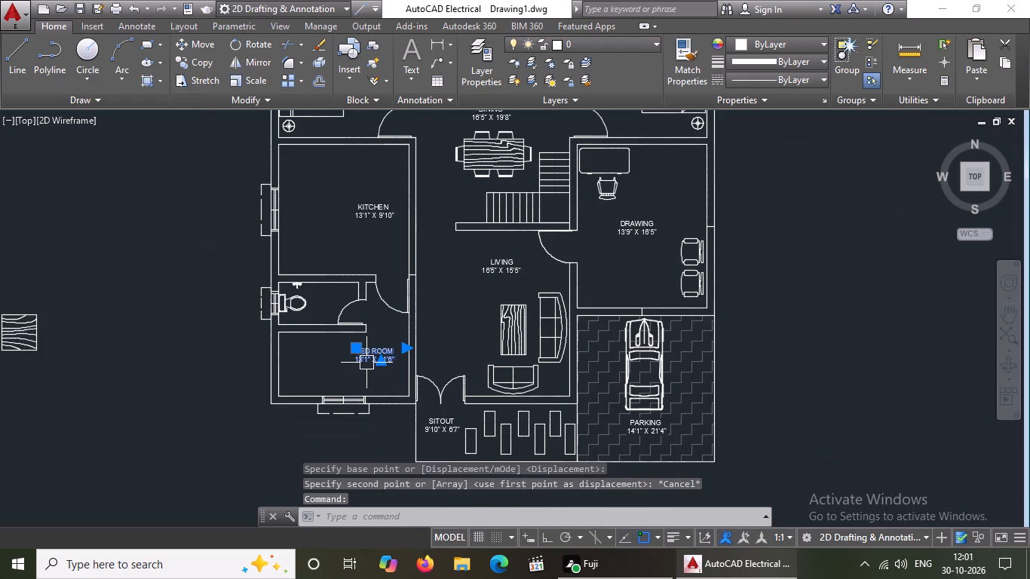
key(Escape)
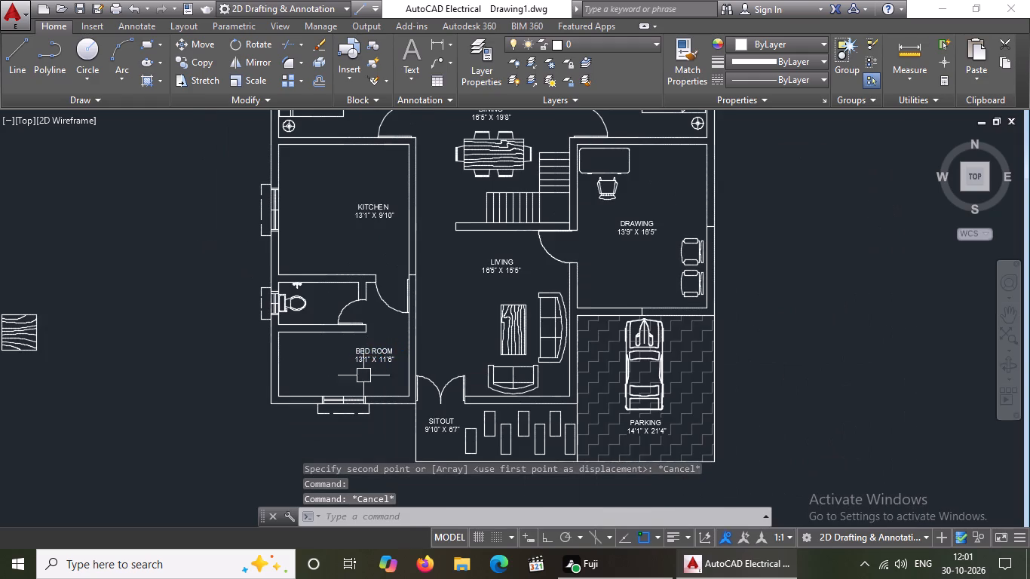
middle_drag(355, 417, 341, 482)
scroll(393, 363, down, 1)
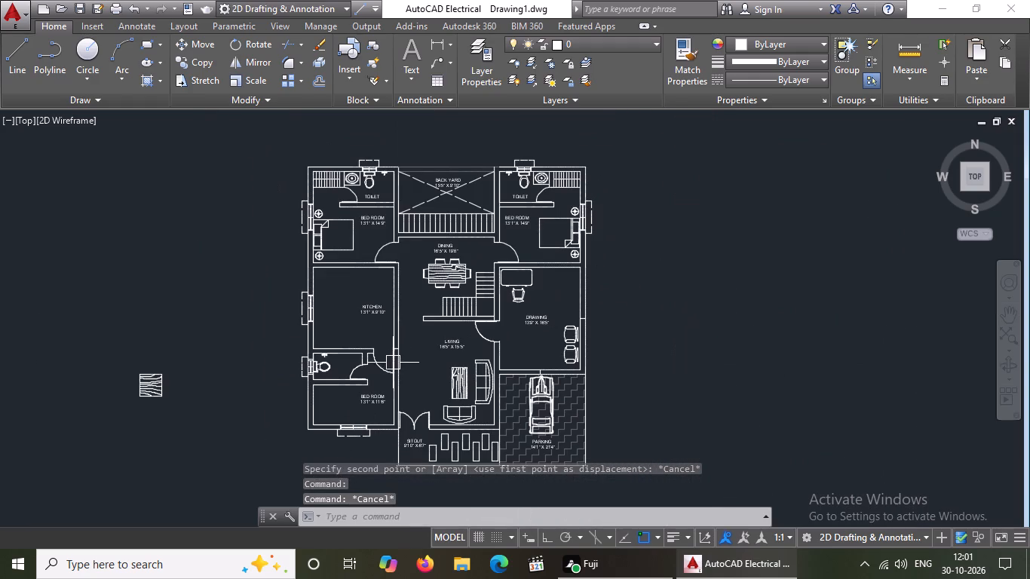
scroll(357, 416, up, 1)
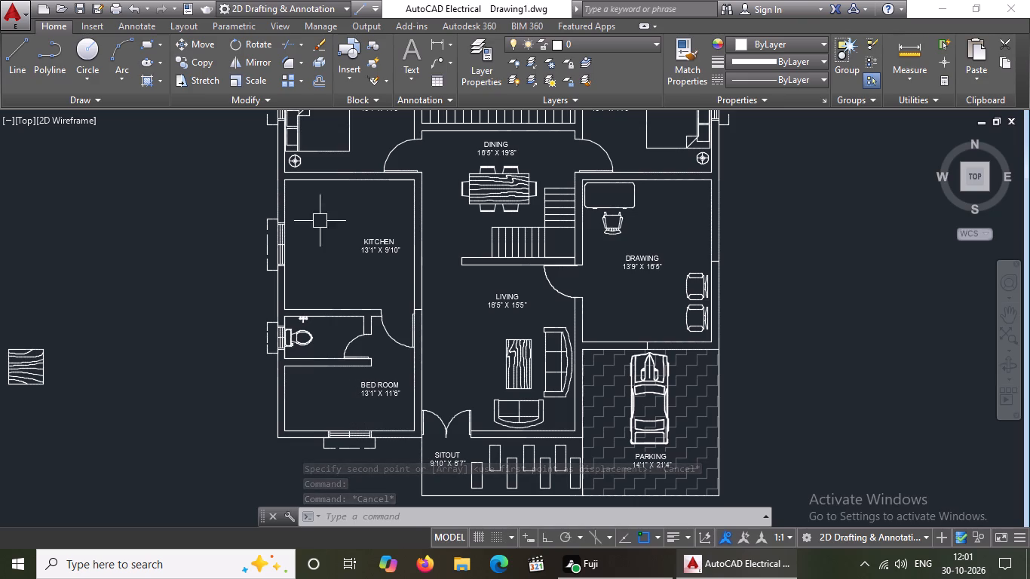
Copy the bed from the rear-left bedroom into the front bedroom, with its headboard against the left outer wall.
scroll(317, 243, down, 1)
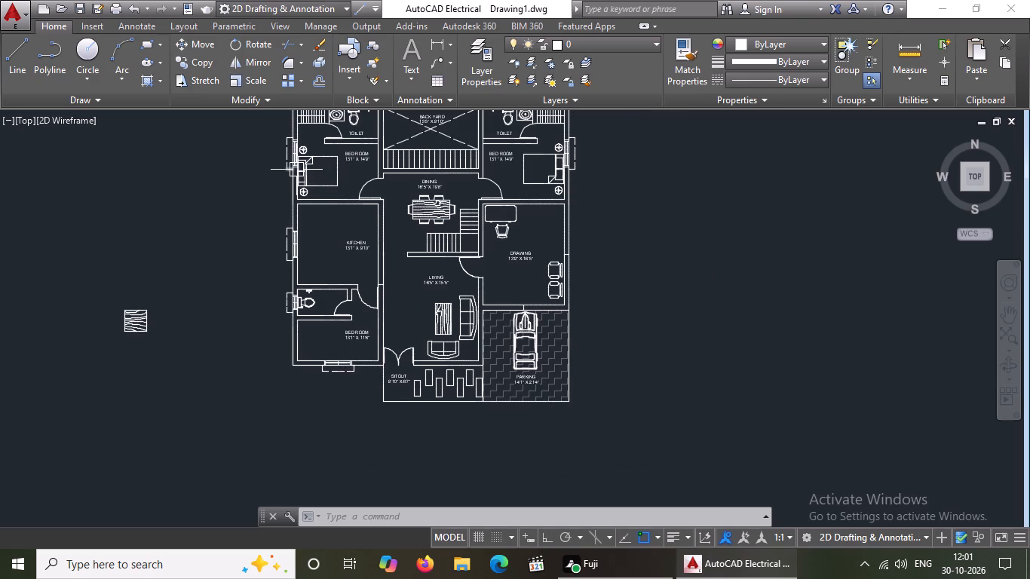
click(305, 167)
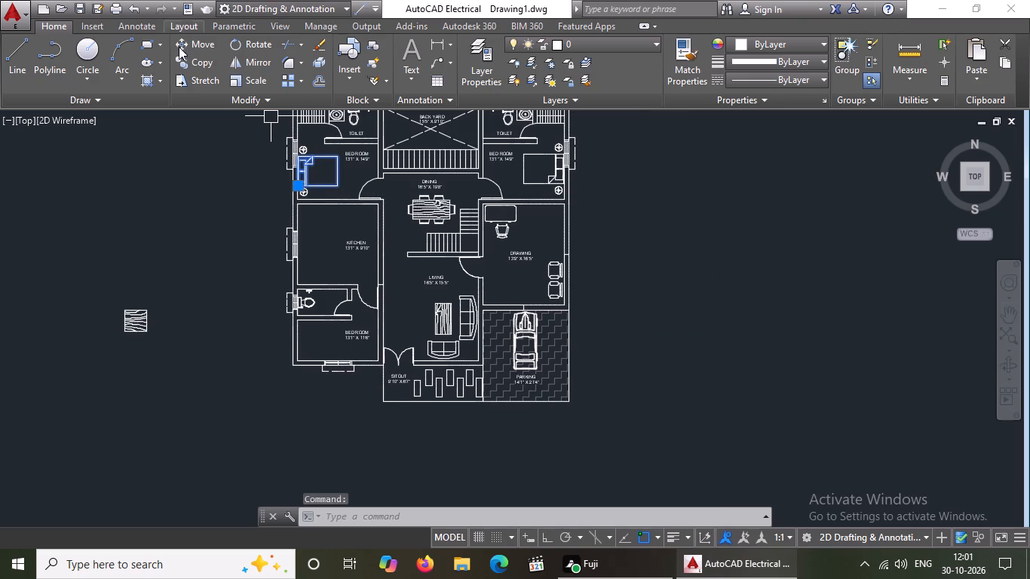
click(205, 59)
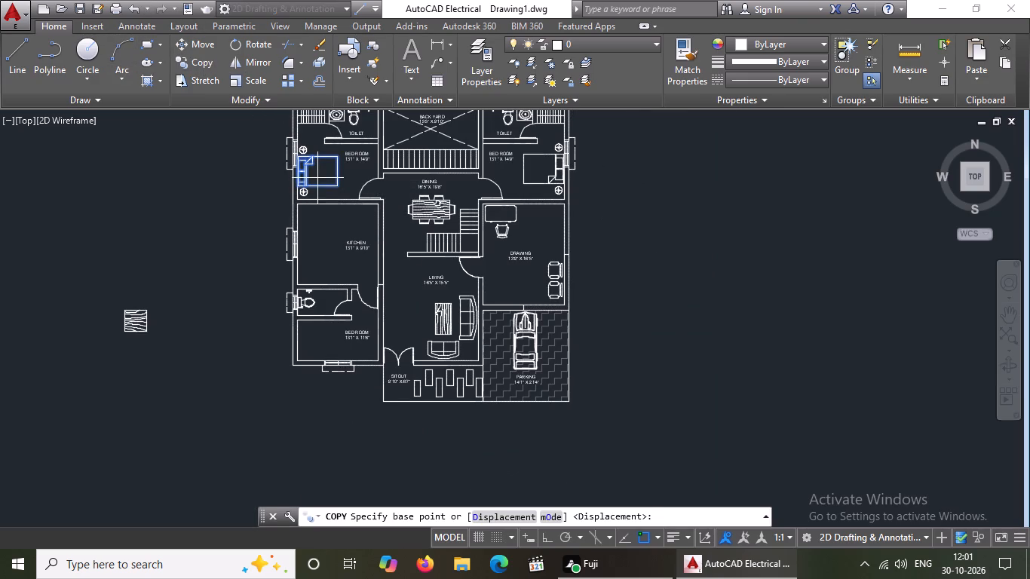
click(324, 175)
scroll(344, 346, up, 3)
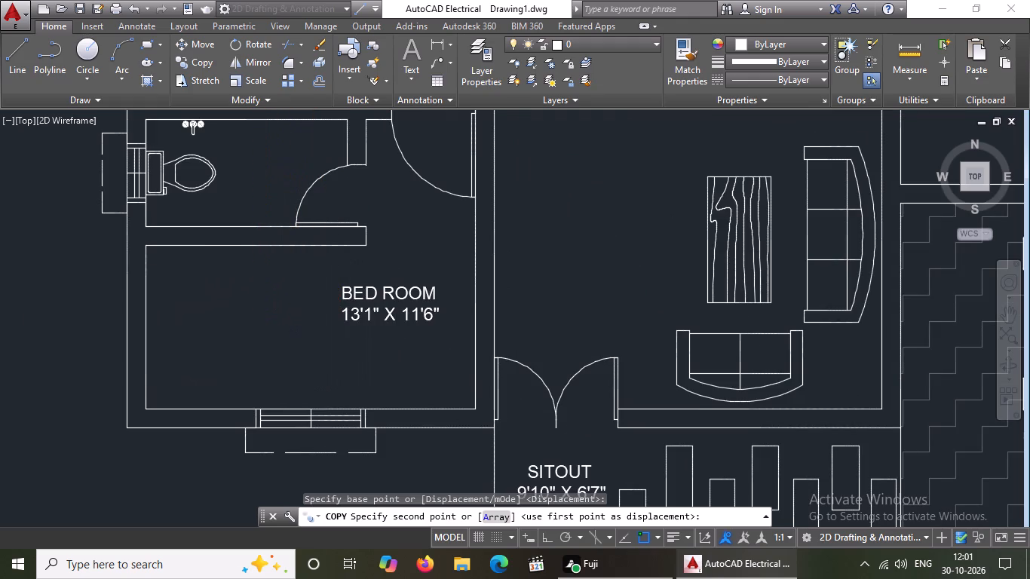
click(256, 345)
scroll(323, 329, down, 3)
scroll(566, 400, up, 1)
key(Escape)
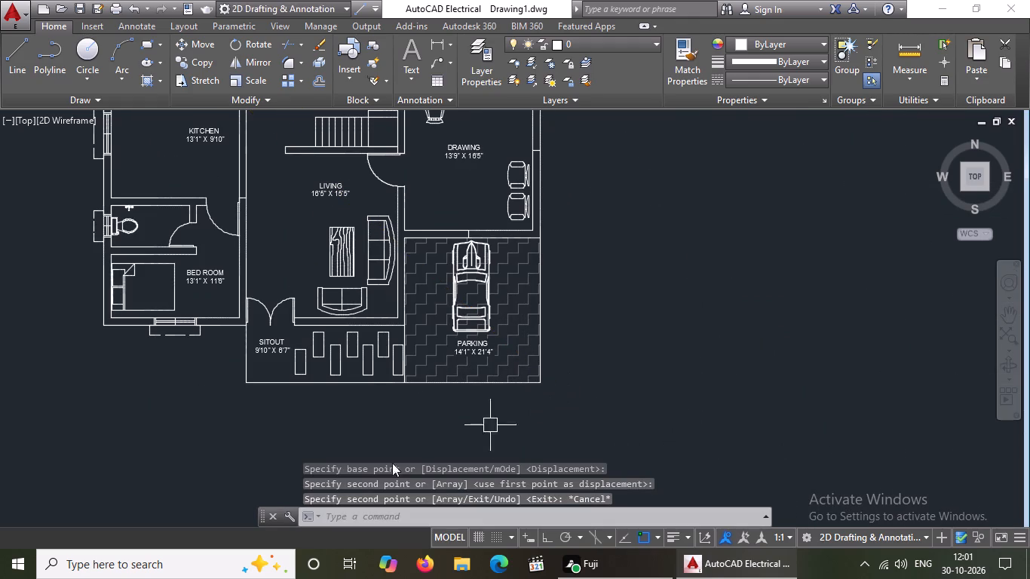
scroll(186, 338, down, 1)
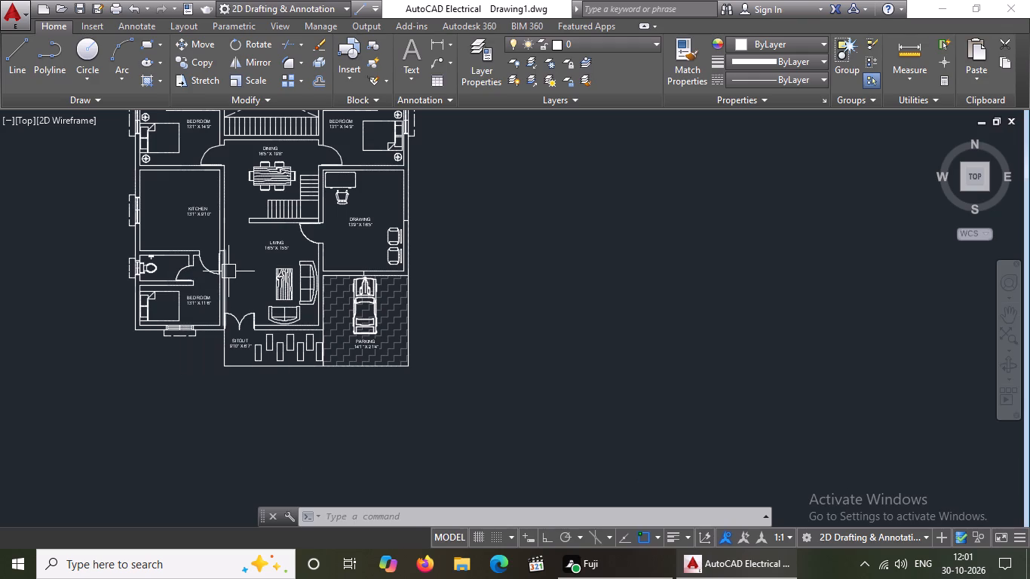
key(Escape)
Move the front bedroom's label slightly downward by its insertion grip, keeping it beside the copied bed.
middle_drag(176, 293, 222, 363)
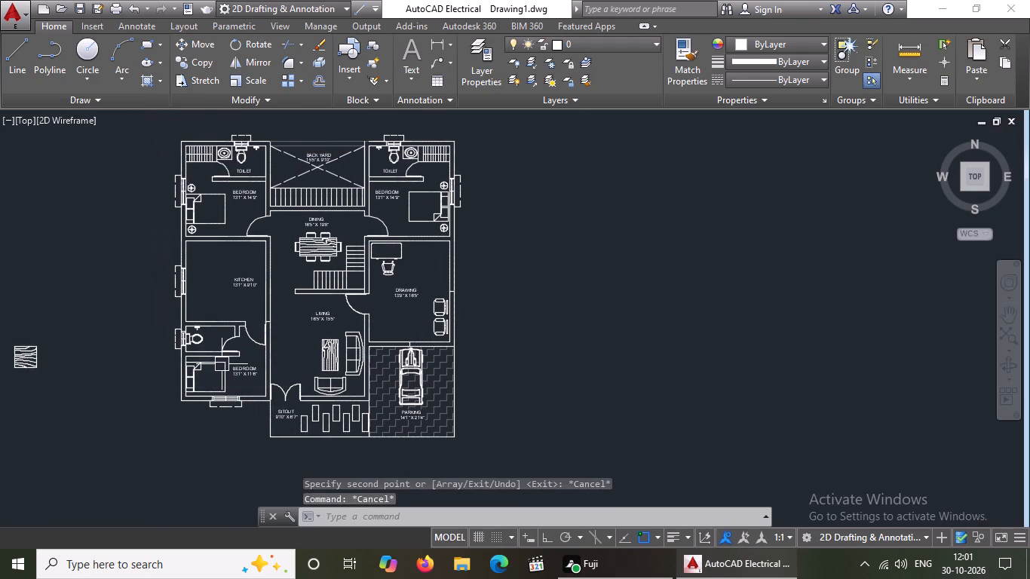
scroll(231, 408, up, 1)
click(247, 351)
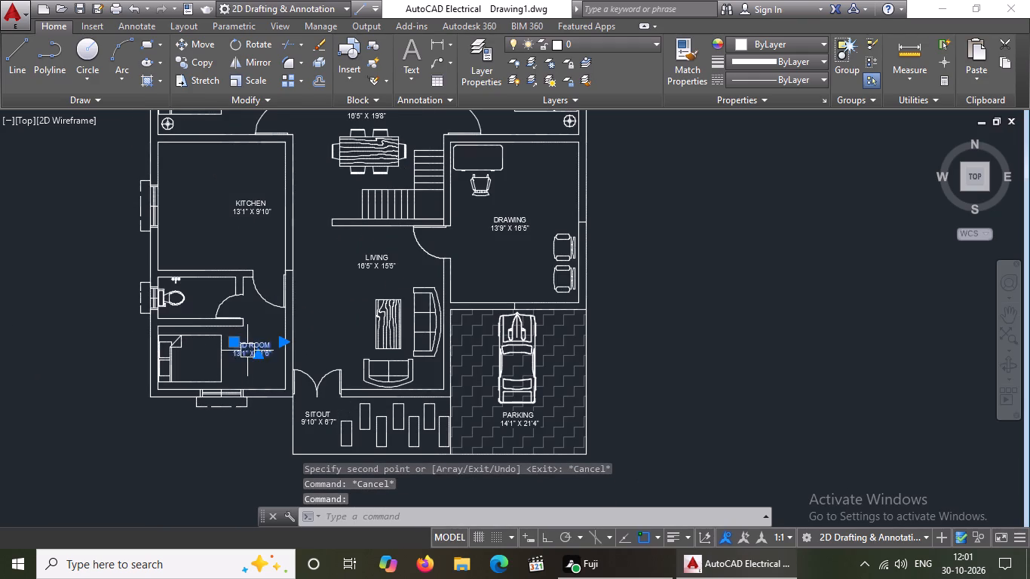
click(235, 343)
click(235, 357)
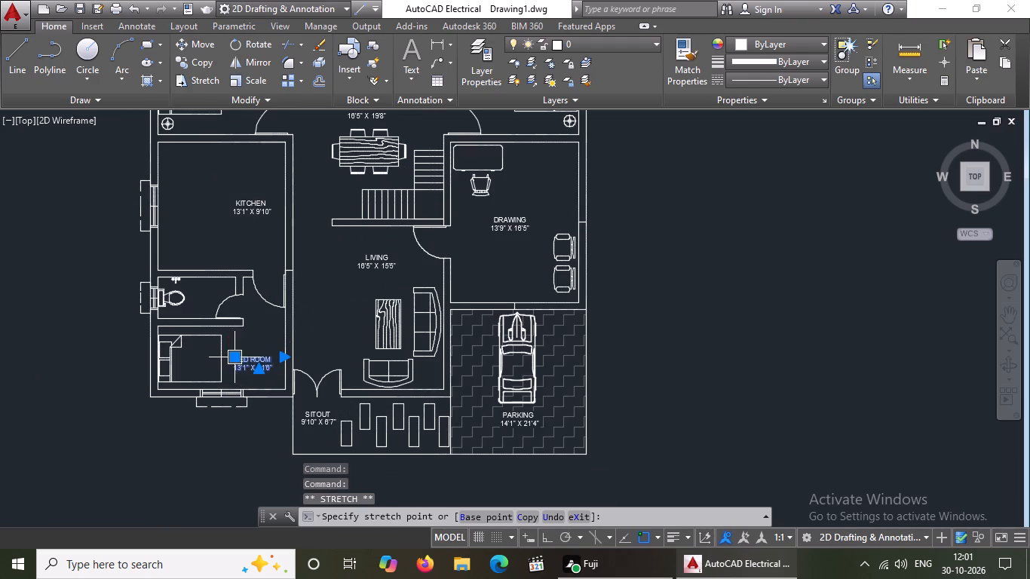
key(Escape)
Copy the TOILET label from the rear-left toilet into the small room, between the WC and the door.
scroll(259, 356, down, 1)
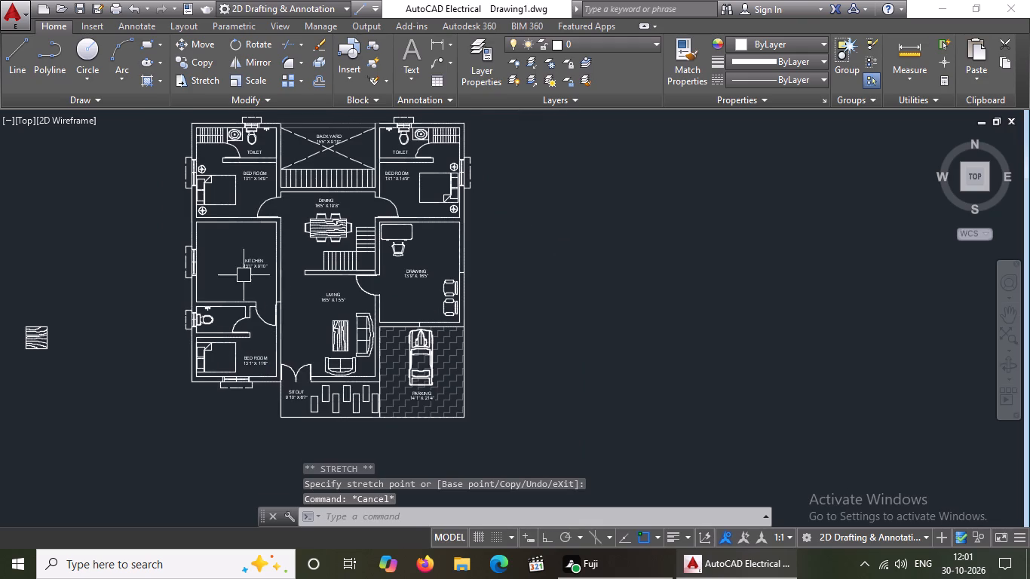
middle_drag(258, 306, 271, 371)
scroll(311, 210, up, 2)
click(198, 221)
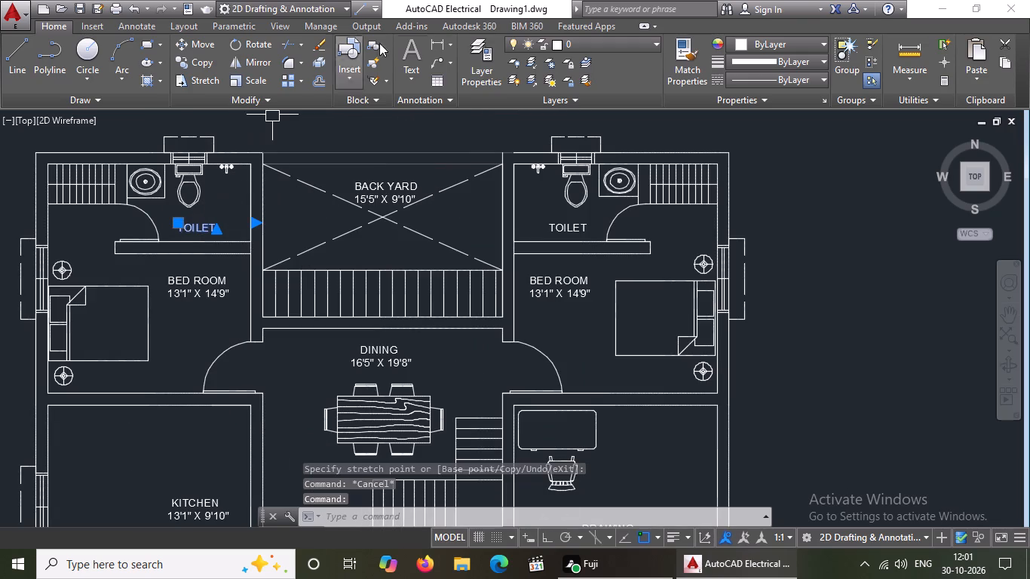
click(185, 64)
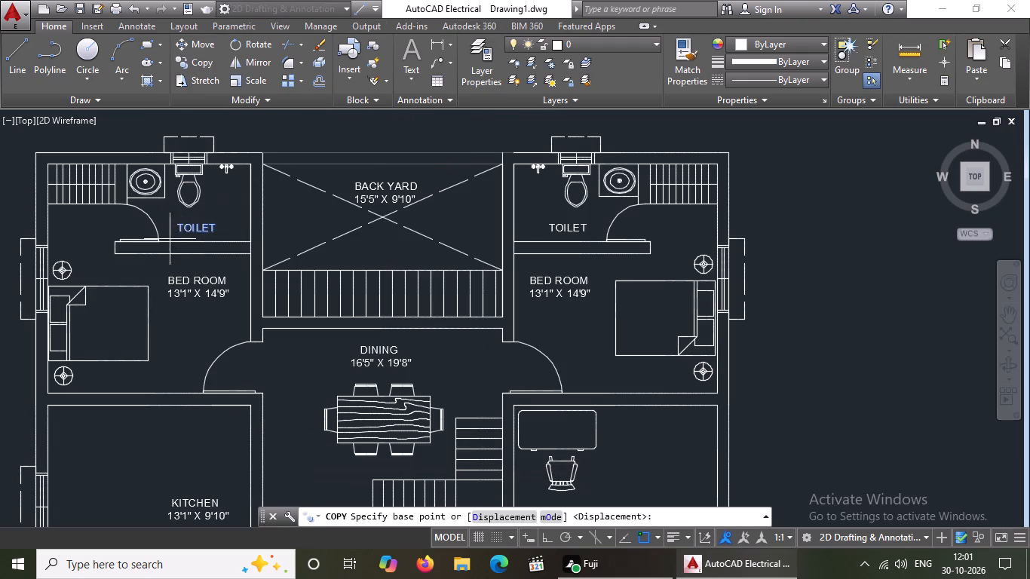
click(192, 229)
scroll(207, 207, down, 3)
scroll(172, 334, up, 5)
click(173, 247)
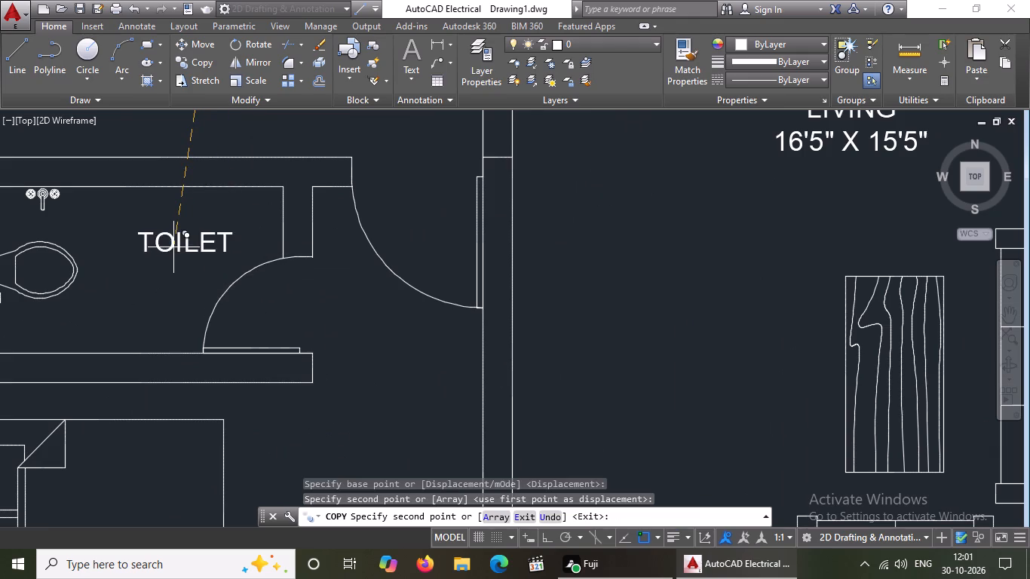
scroll(174, 247, down, 3)
key(Escape)
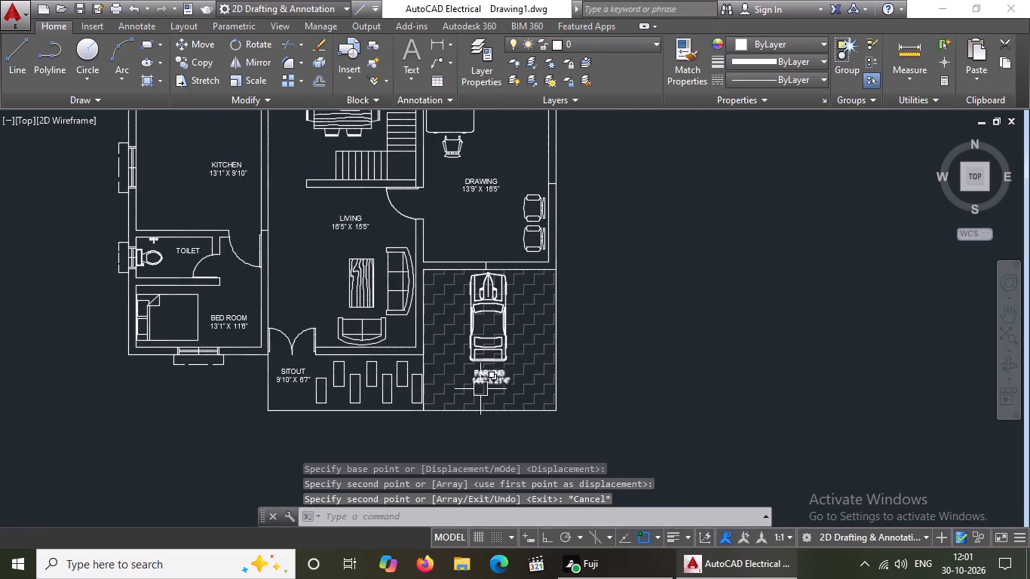
Delete the name SITOUT from the label in front of the double entrance door, leaving only its dimensions line.
scroll(478, 248, up, 2)
scroll(478, 248, down, 2)
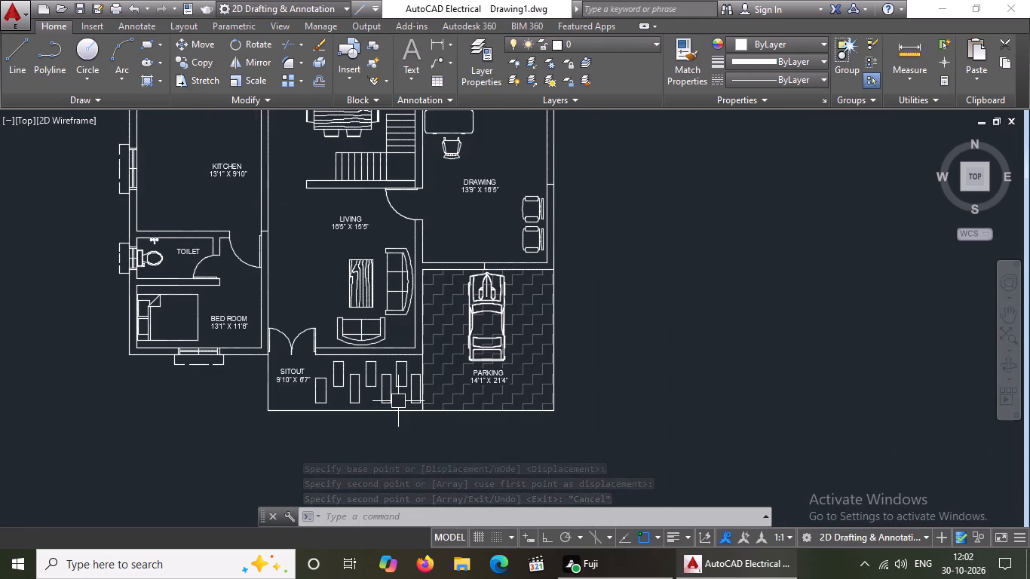
middle_drag(287, 387, 277, 429)
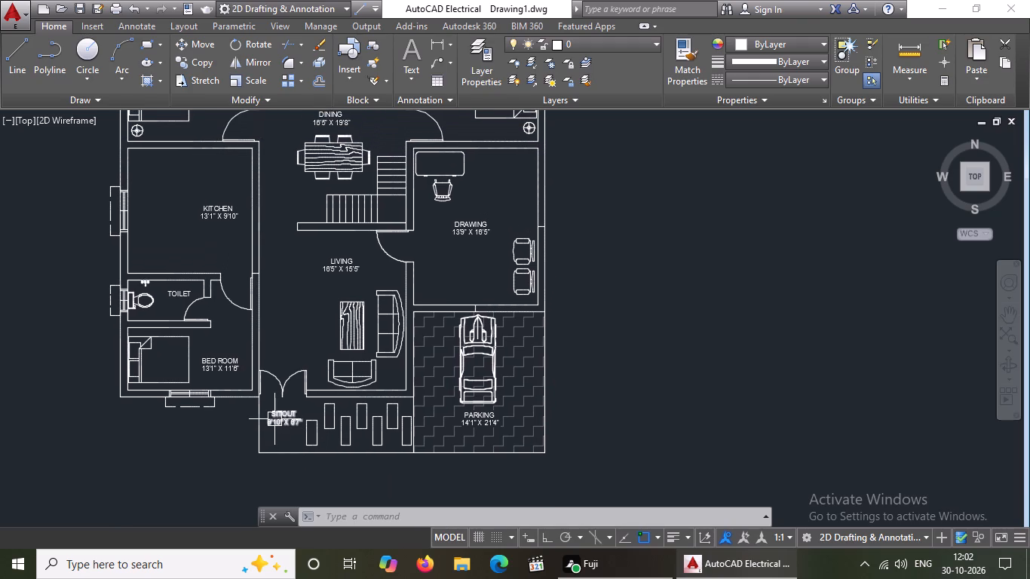
scroll(275, 416, up, 3)
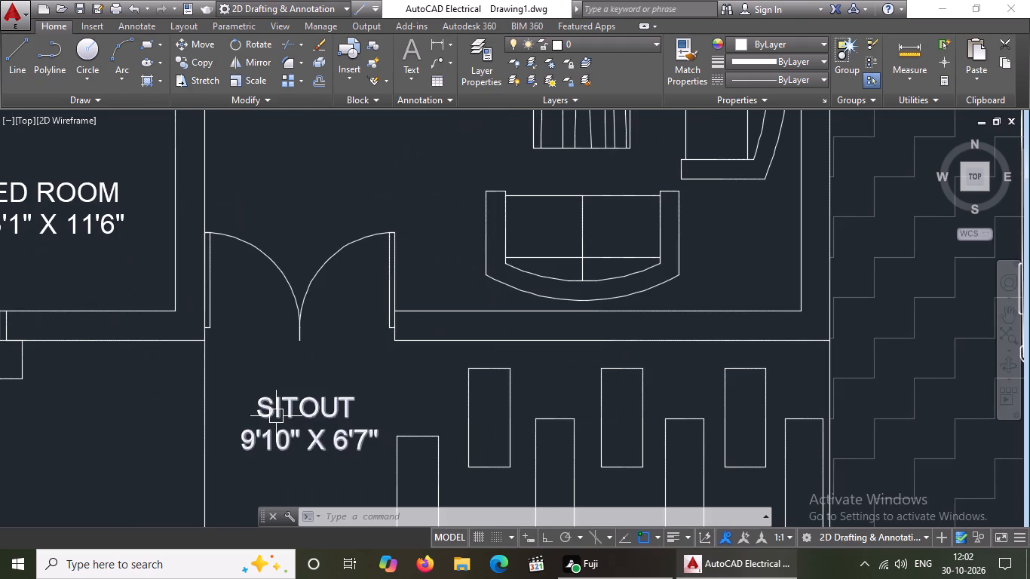
double_click(307, 397)
click(371, 406)
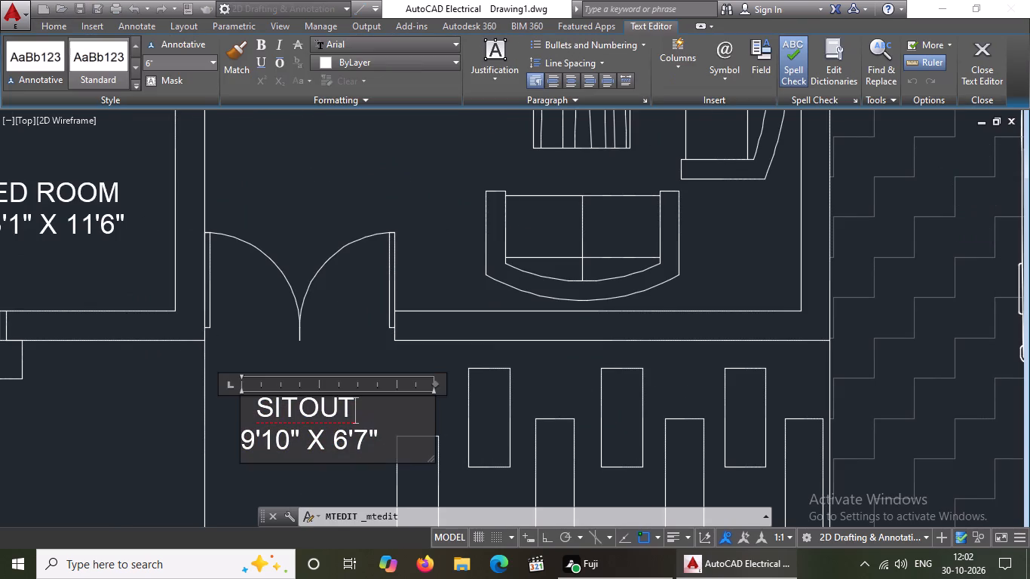
key(BackSpace)
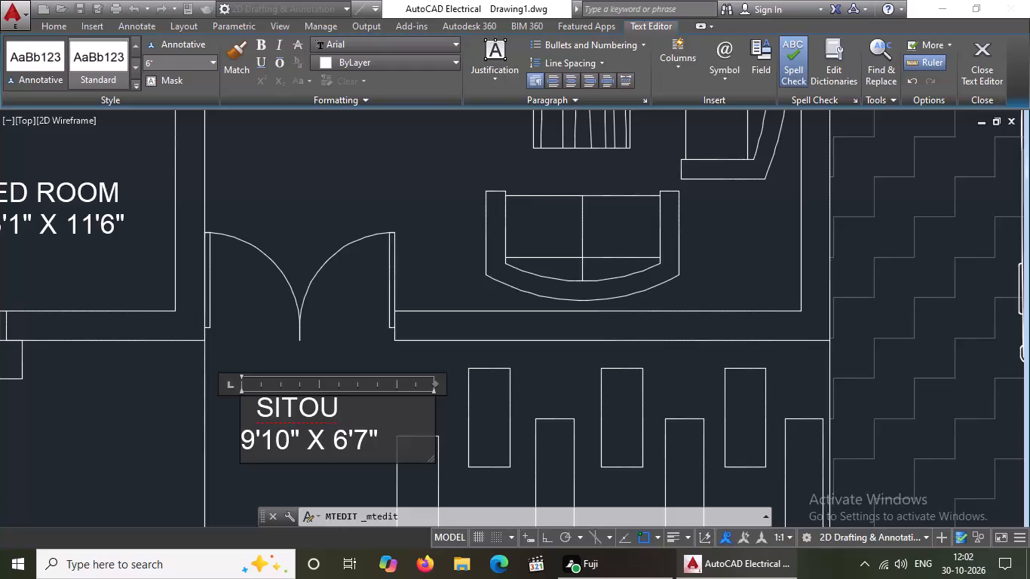
key(BackSpace)
key(BackSpace)
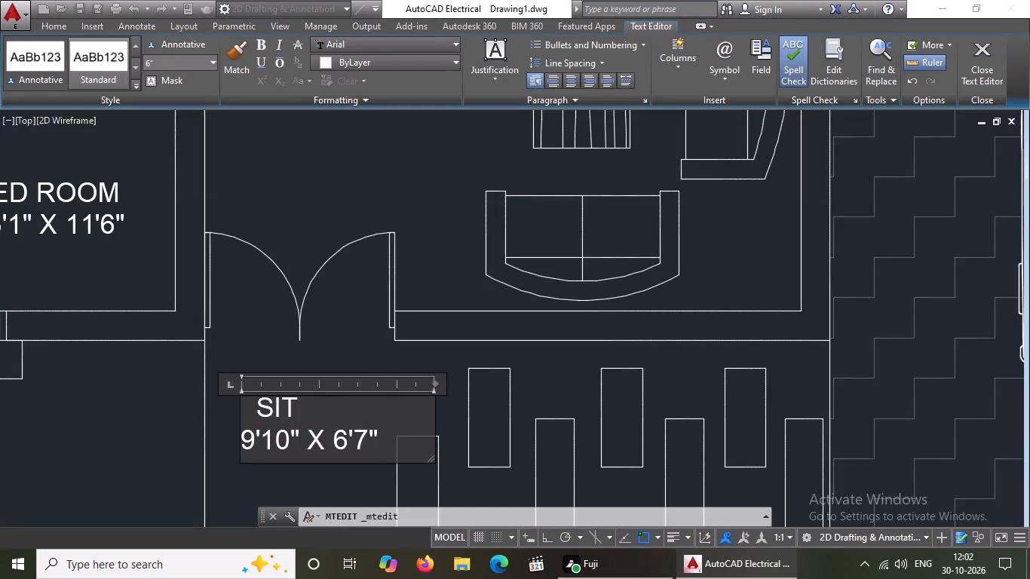
key(BackSpace)
key(BackSpace)
key(BackSpace)
key(BackSpace)
click(354, 346)
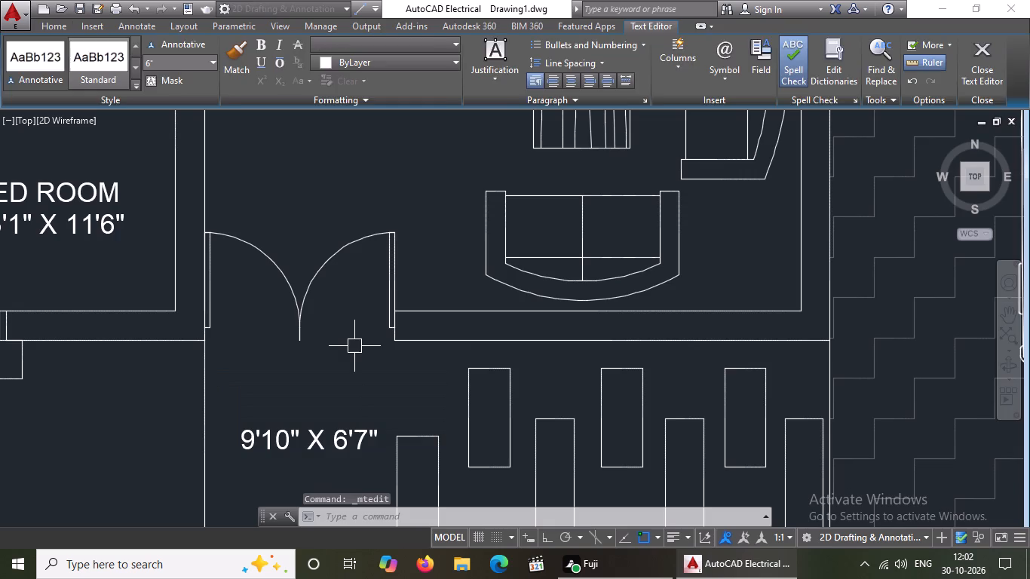
Move the 9'10" X 6'7" dimensions label slightly down and left within the space in front of the double entrance door.
scroll(356, 393, down, 3)
scroll(377, 414, up, 1)
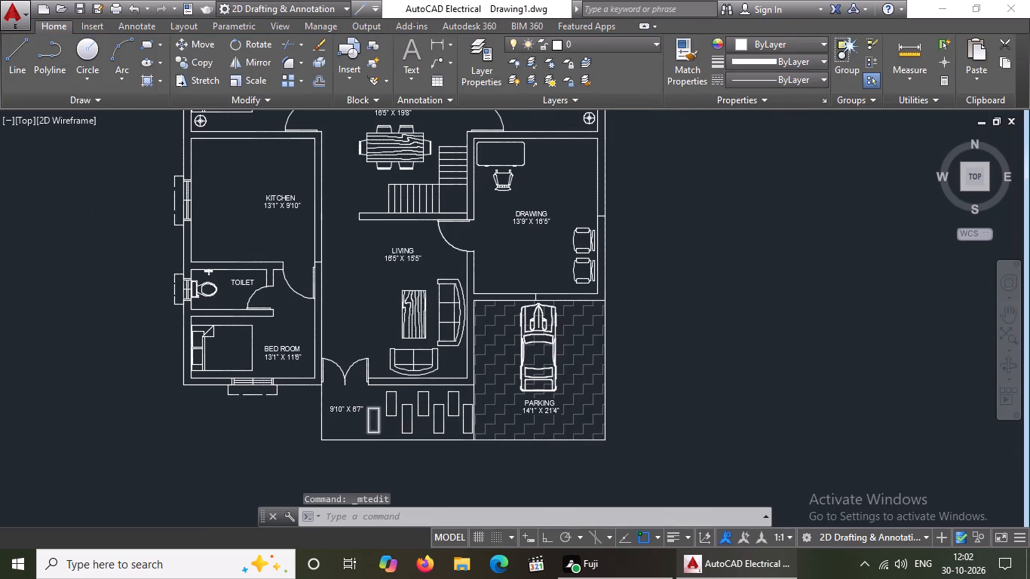
click(321, 406)
click(299, 391)
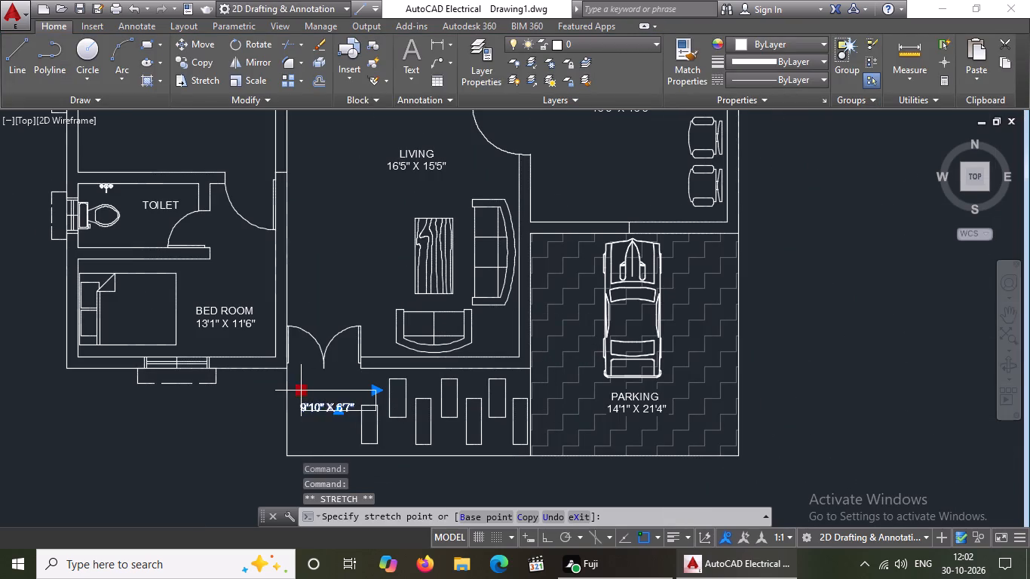
click(296, 405)
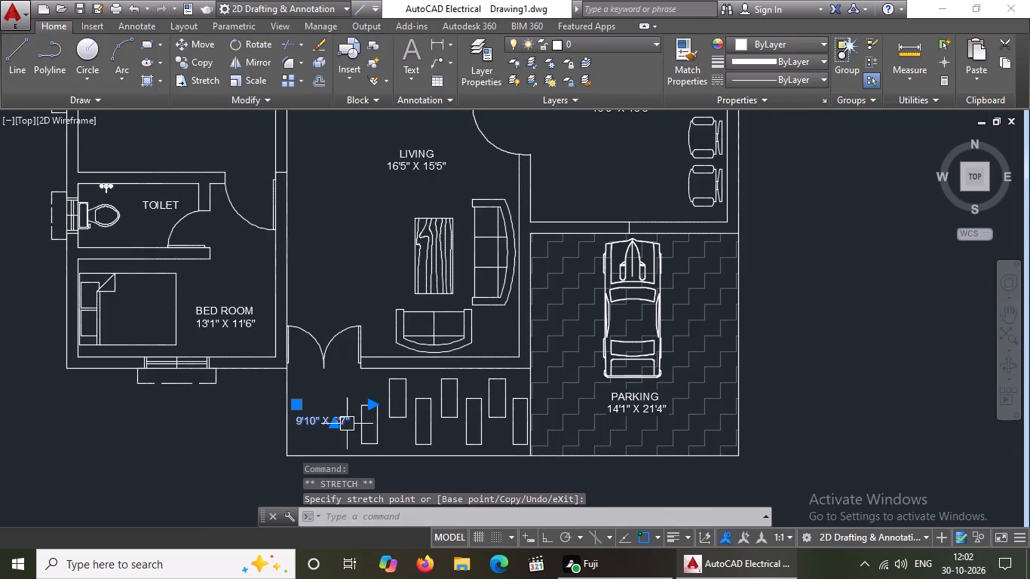
key(Escape)
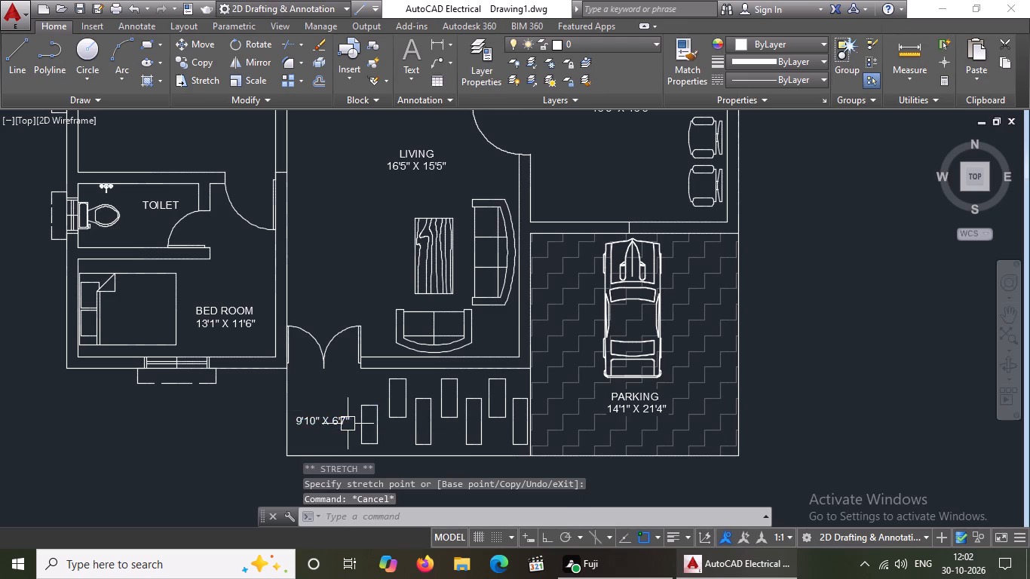
Add single-line text D just outside the double entrance door, with Ortho on, about 10 1/2" high and rotated 270°.
scroll(358, 405, down, 1)
scroll(543, 194, up, 1)
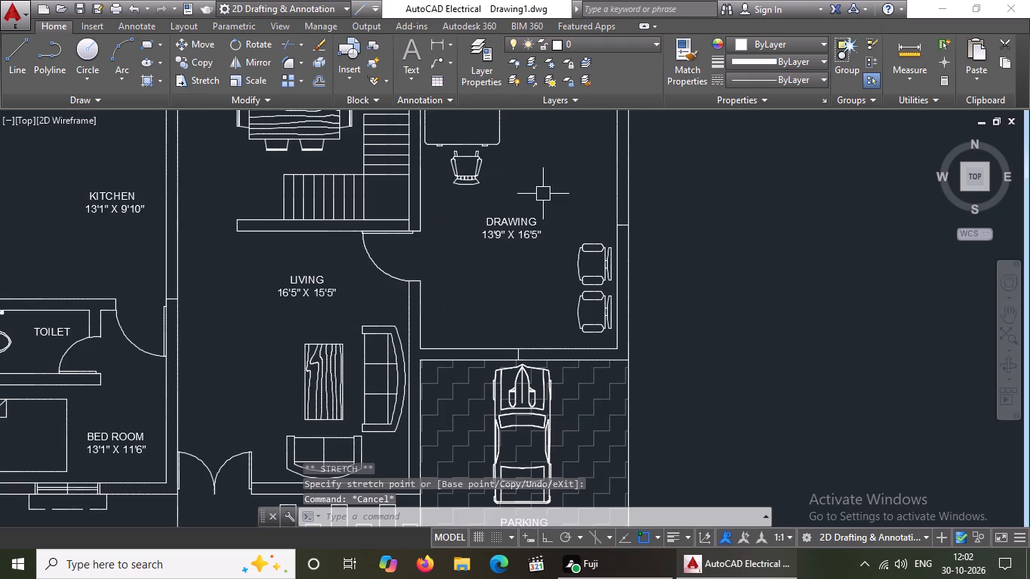
scroll(331, 350, down, 1)
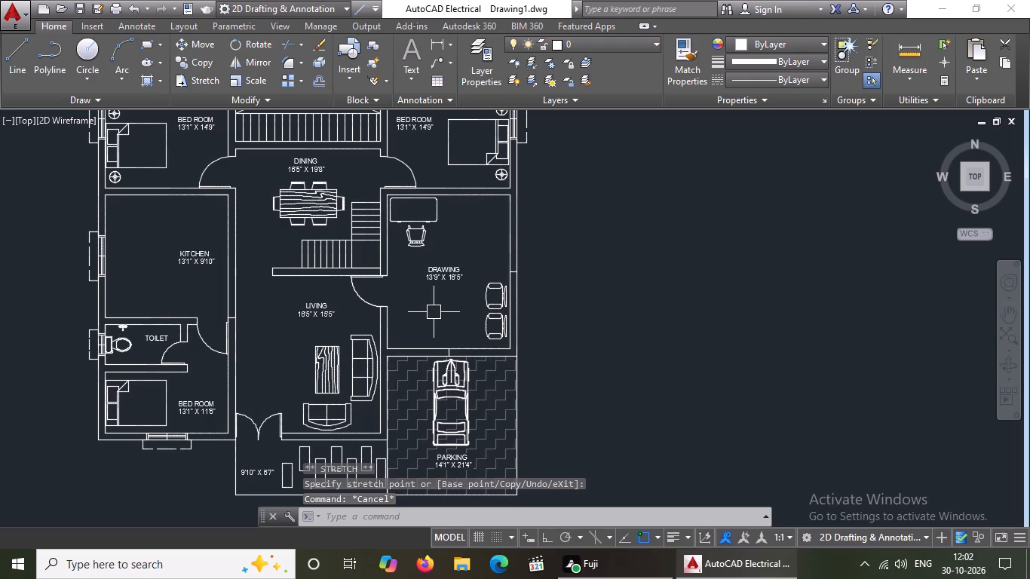
scroll(290, 327, down, 2)
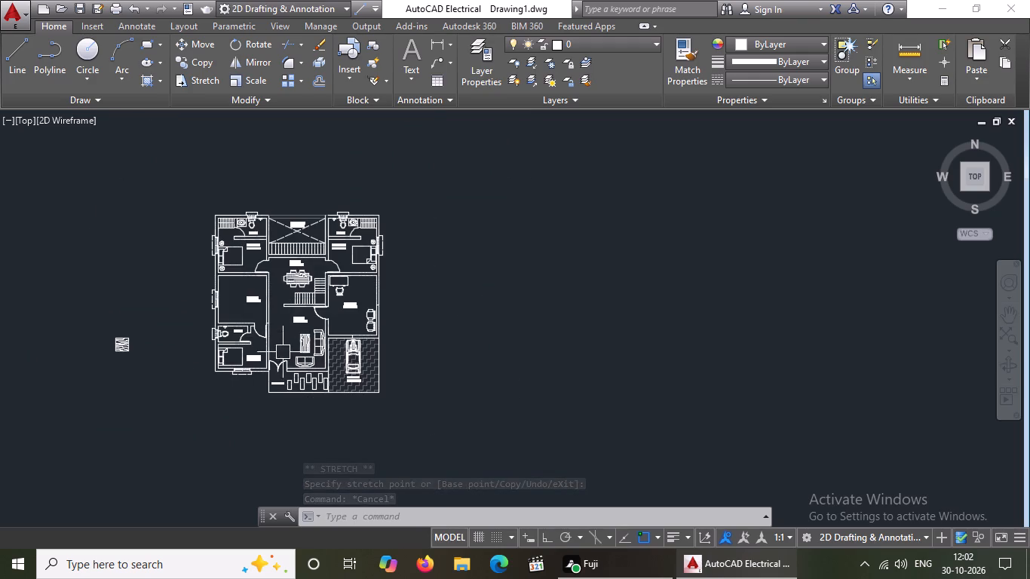
scroll(281, 367, up, 2)
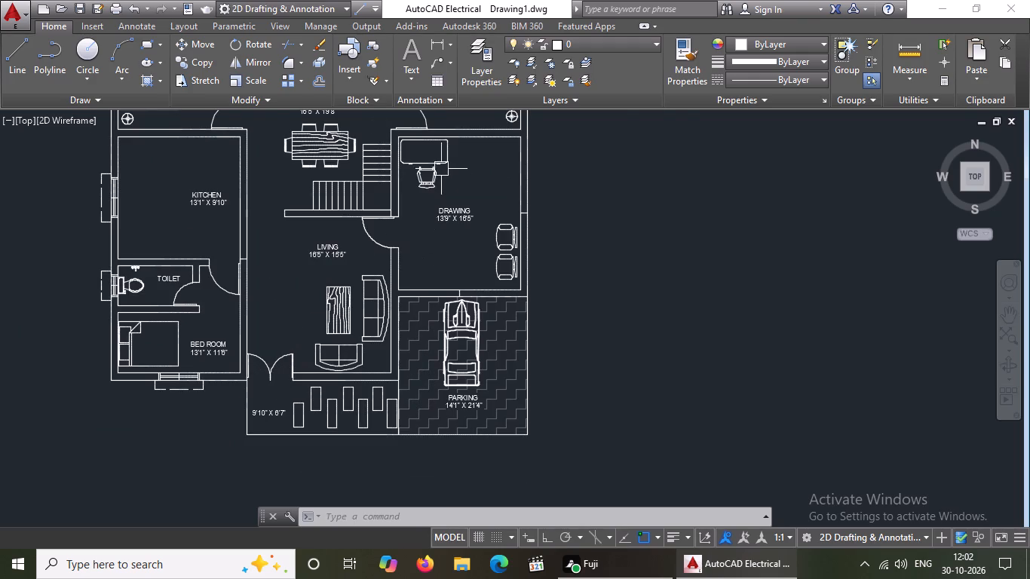
click(406, 77)
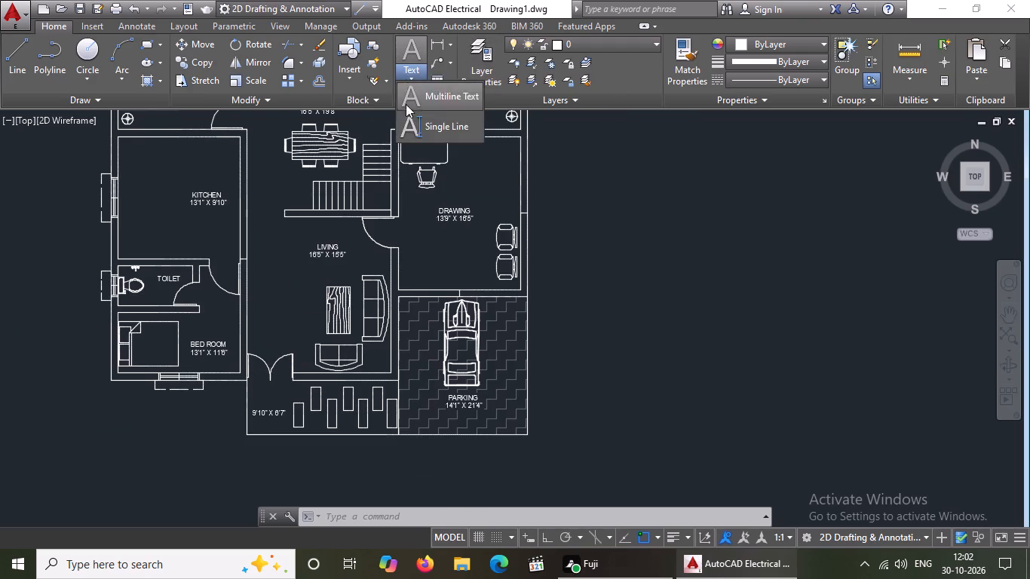
click(427, 127)
scroll(265, 394, up, 2)
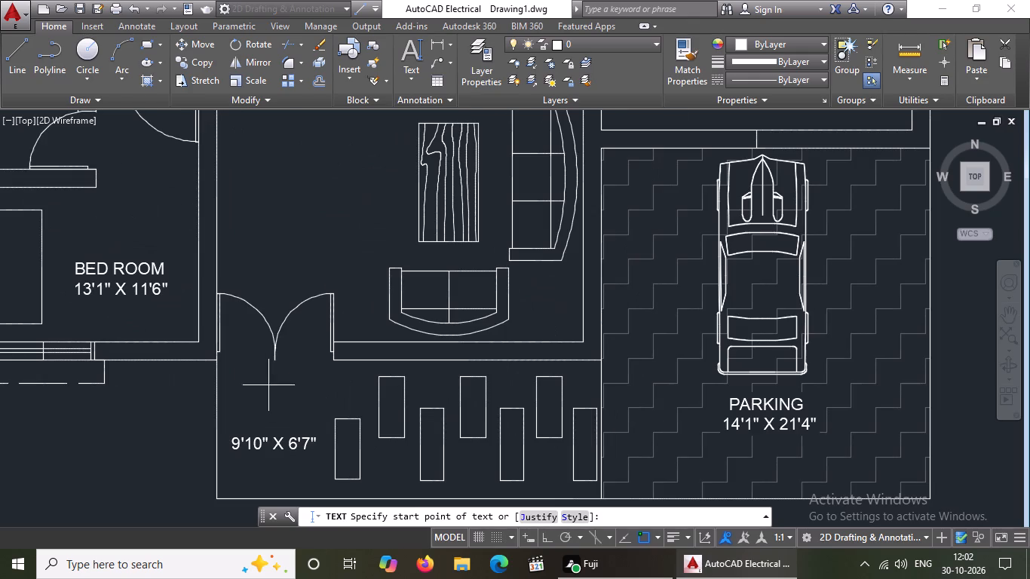
click(287, 365)
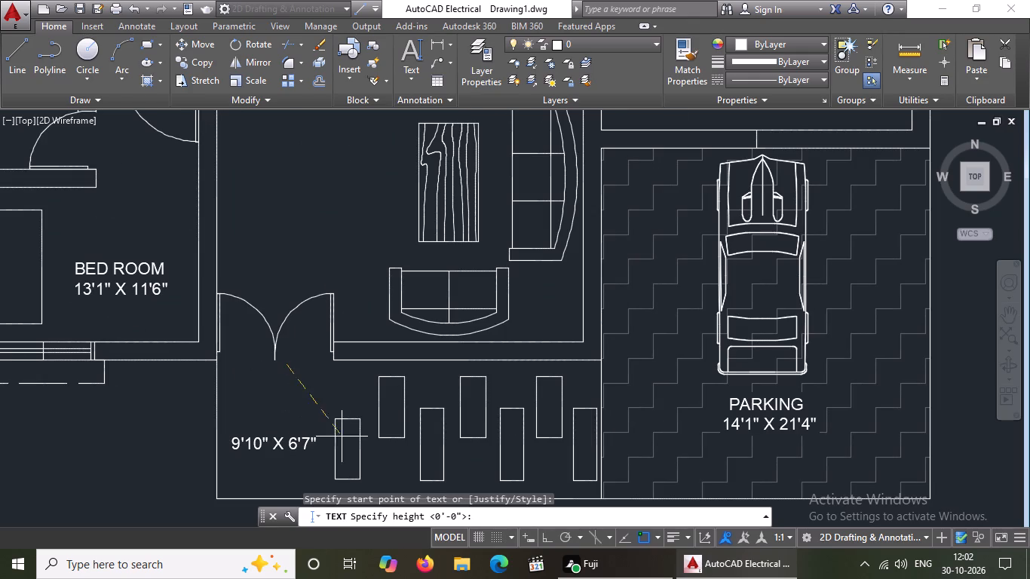
click(549, 540)
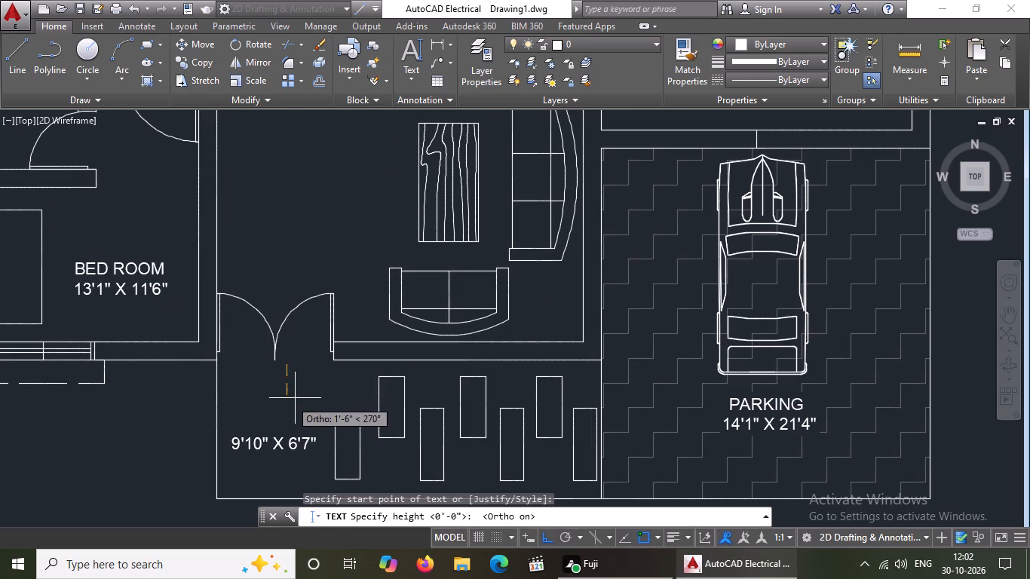
click(285, 386)
click(285, 386)
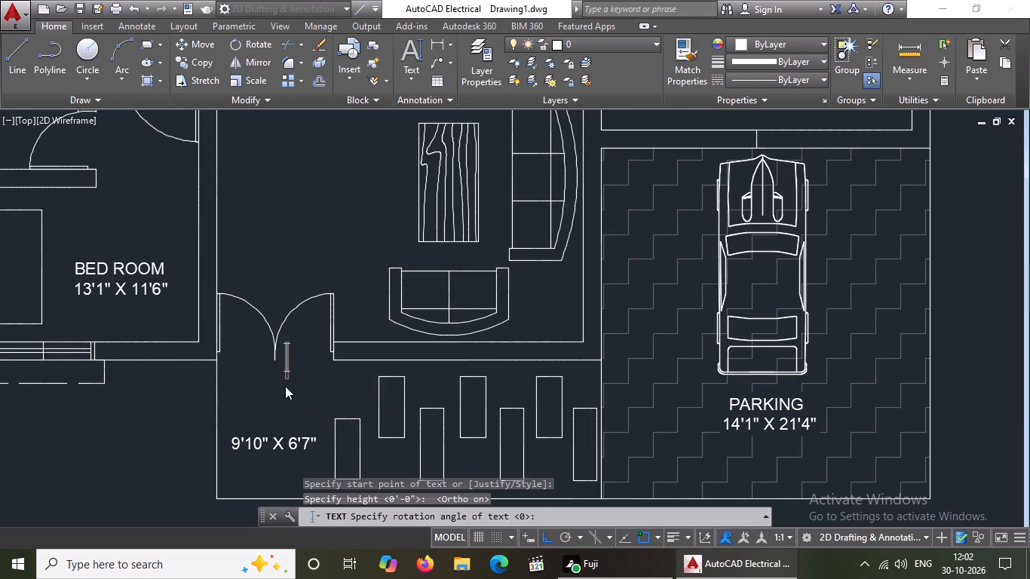
key(d)
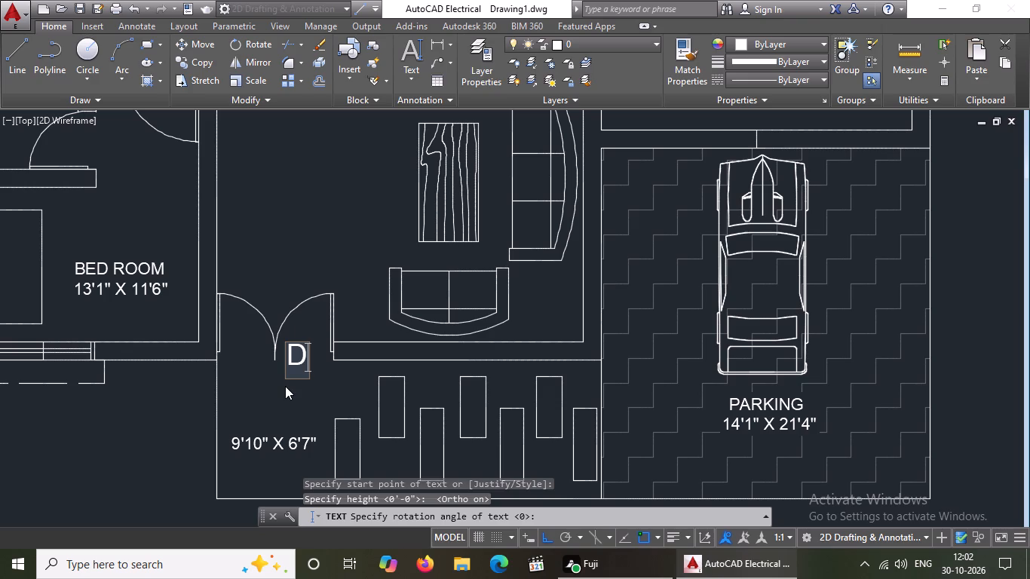
key(Return)
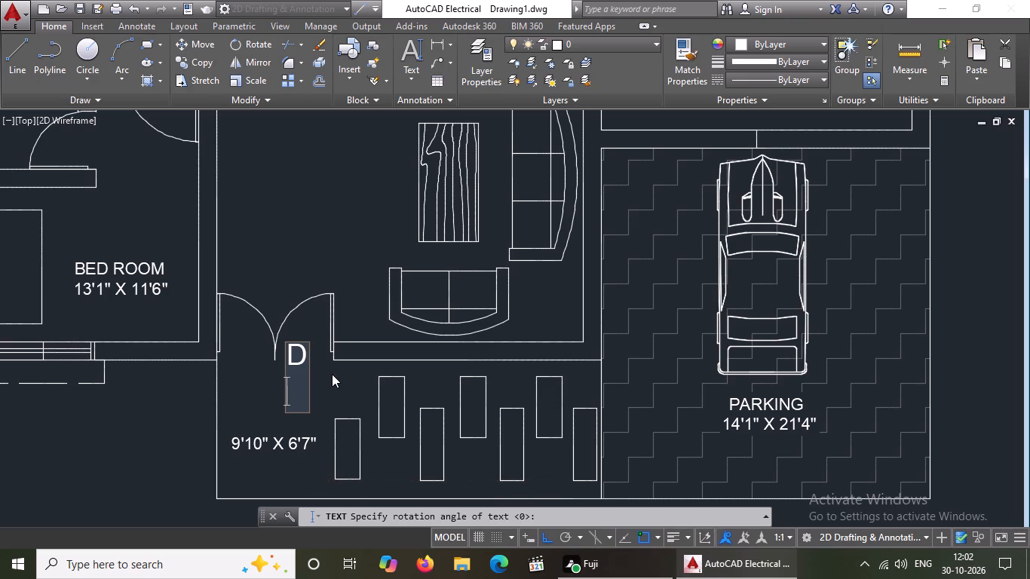
key(Return)
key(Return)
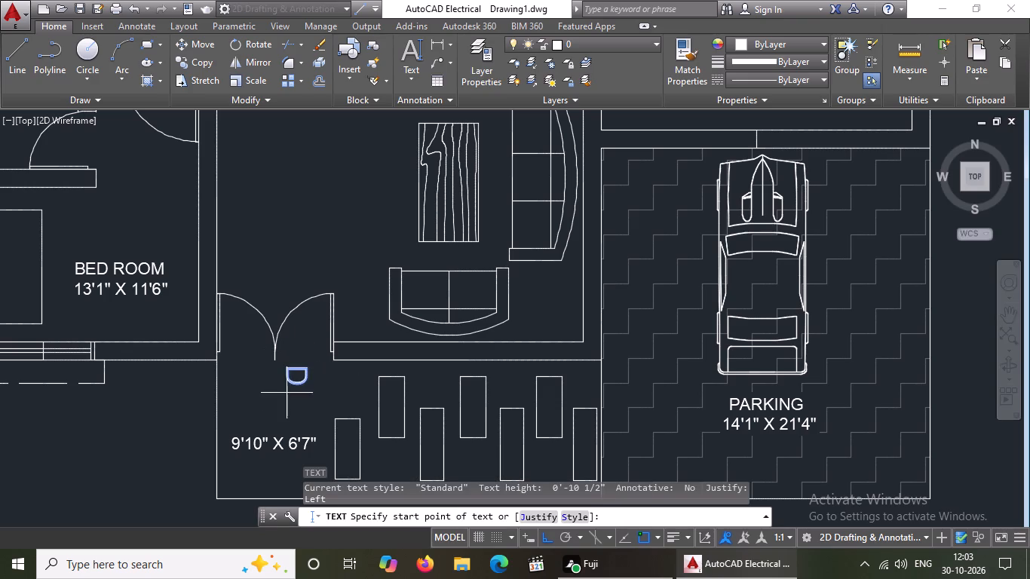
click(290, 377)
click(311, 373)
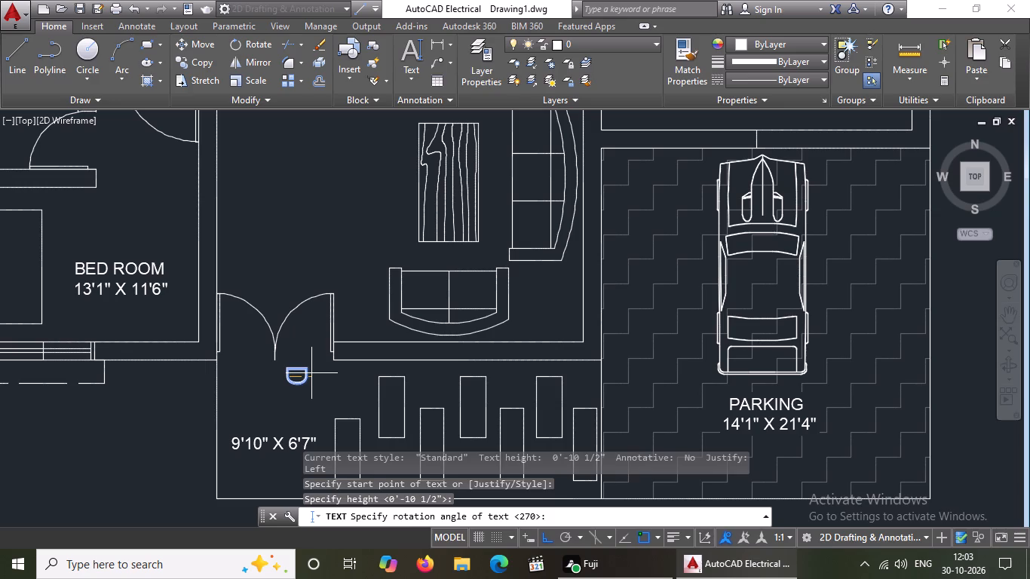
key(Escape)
Rotate the letter D at the double entrance door by 90° so it reads upright.
click(299, 378)
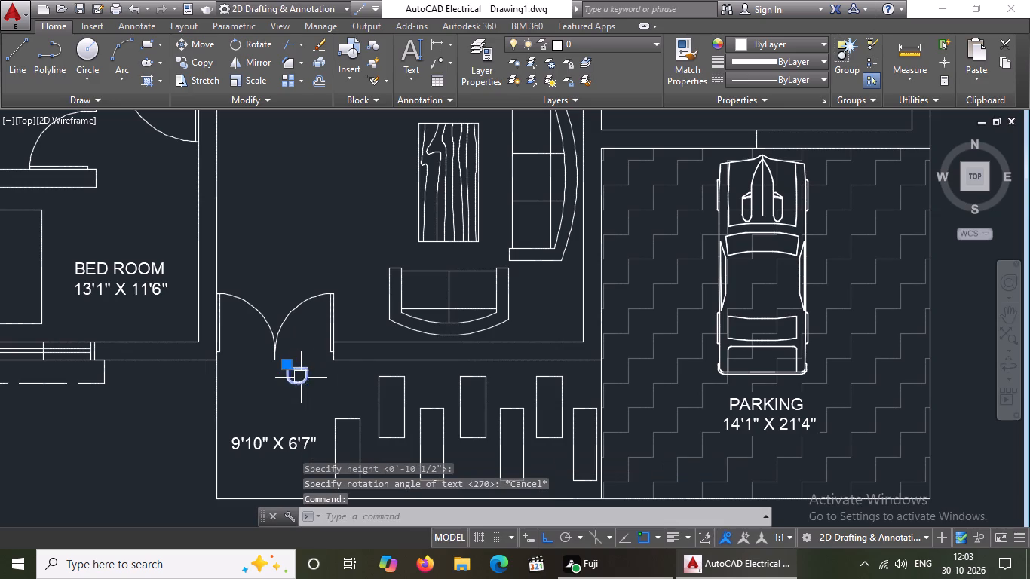
click(243, 42)
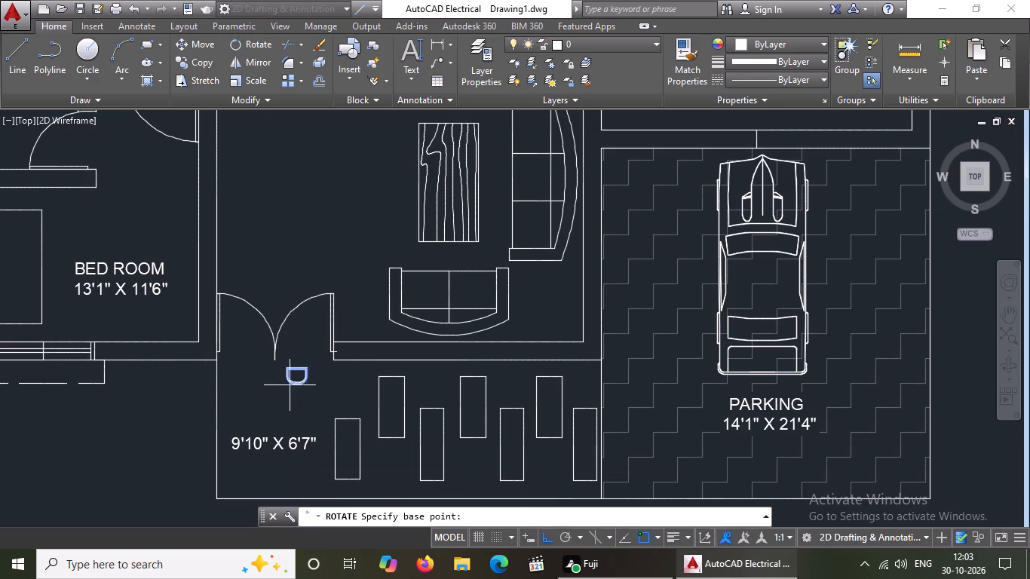
click(298, 380)
click(298, 348)
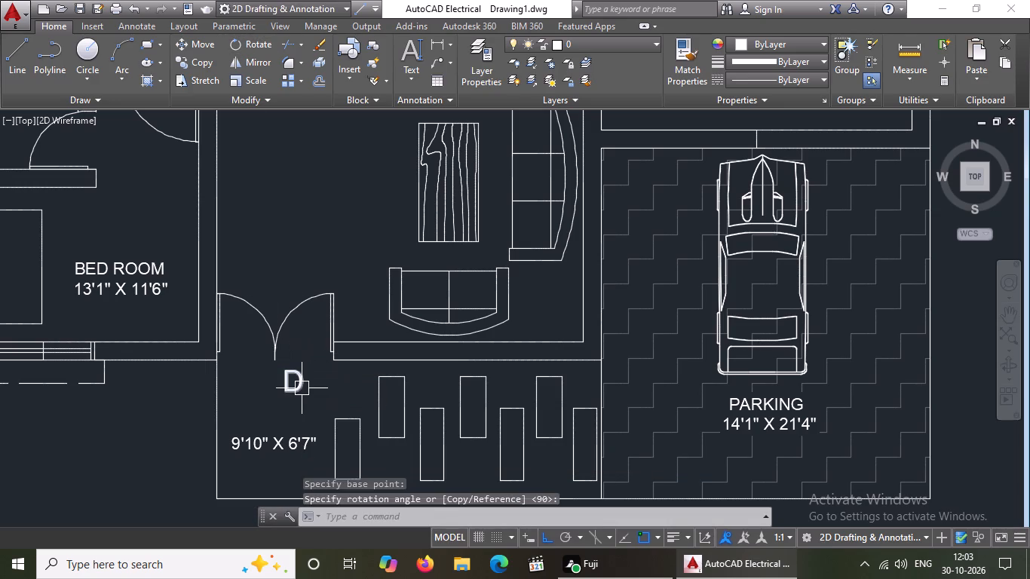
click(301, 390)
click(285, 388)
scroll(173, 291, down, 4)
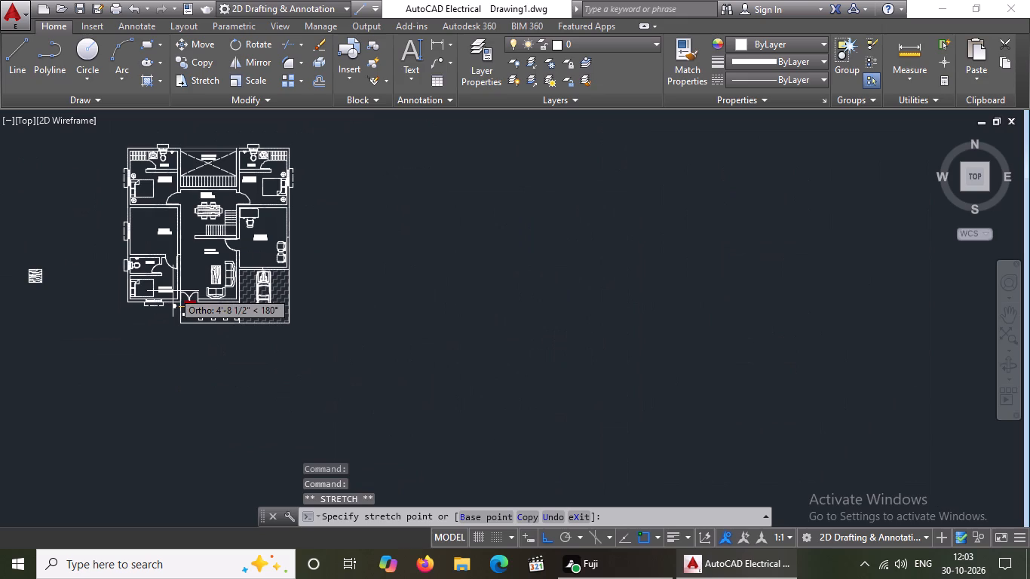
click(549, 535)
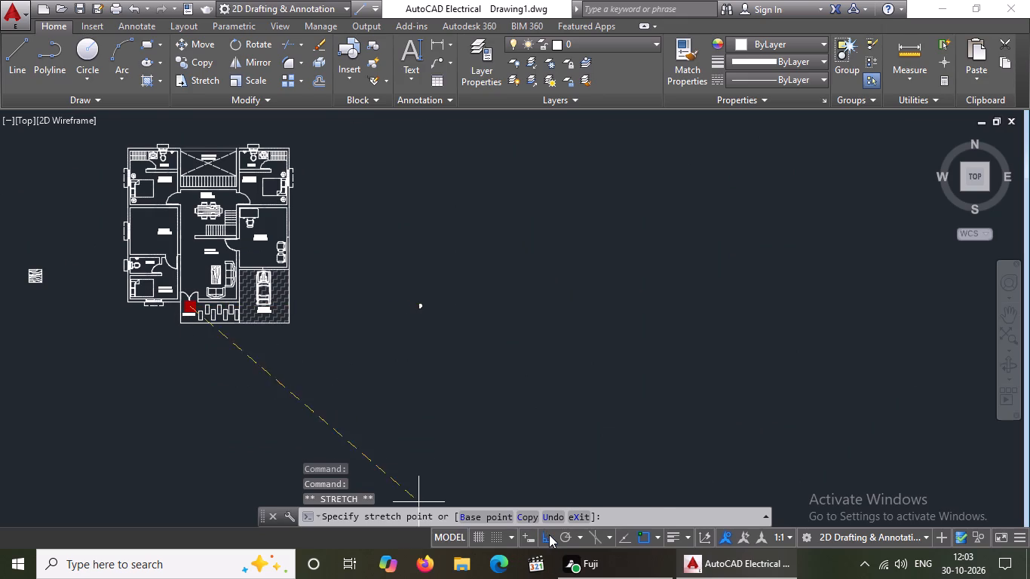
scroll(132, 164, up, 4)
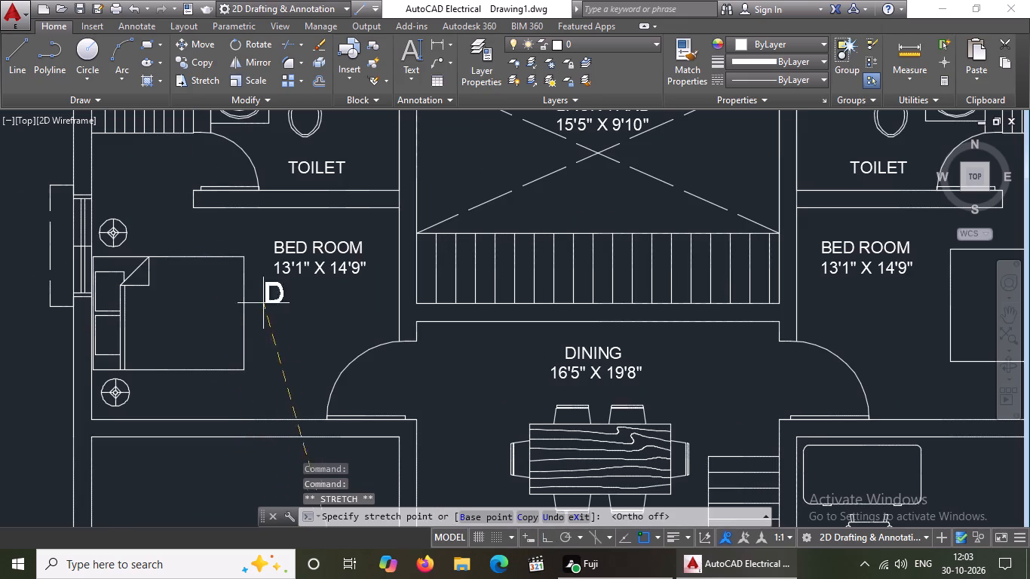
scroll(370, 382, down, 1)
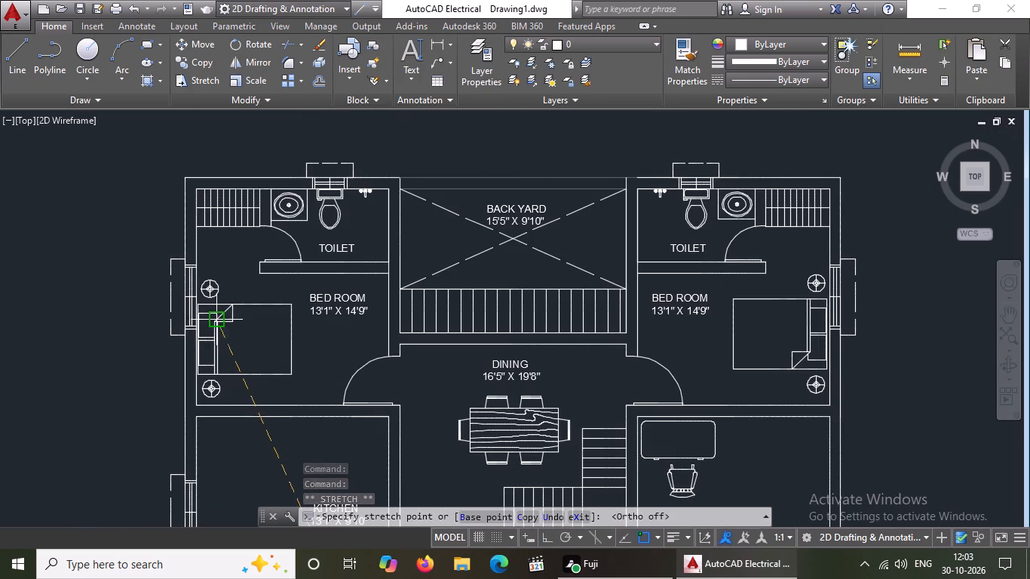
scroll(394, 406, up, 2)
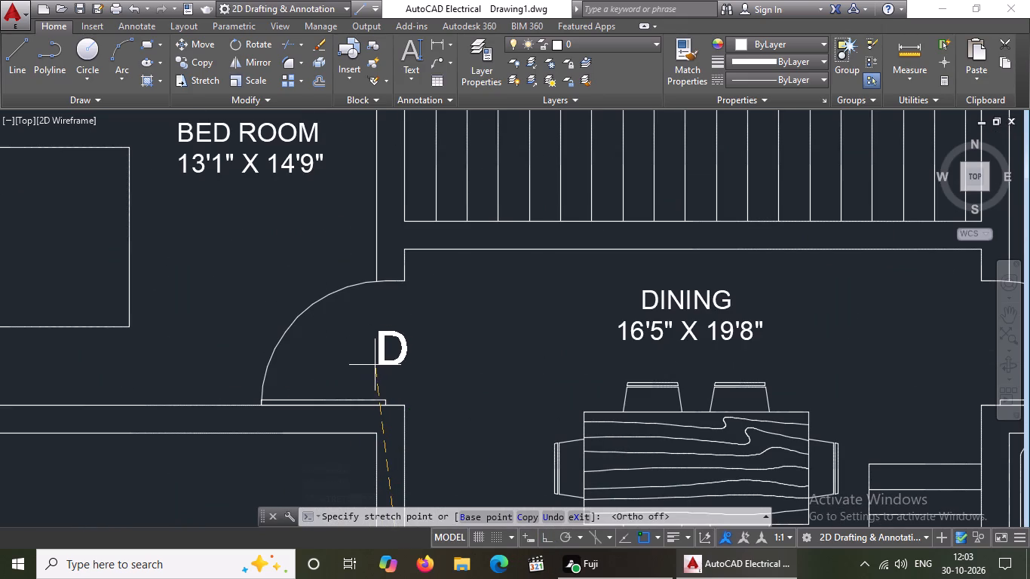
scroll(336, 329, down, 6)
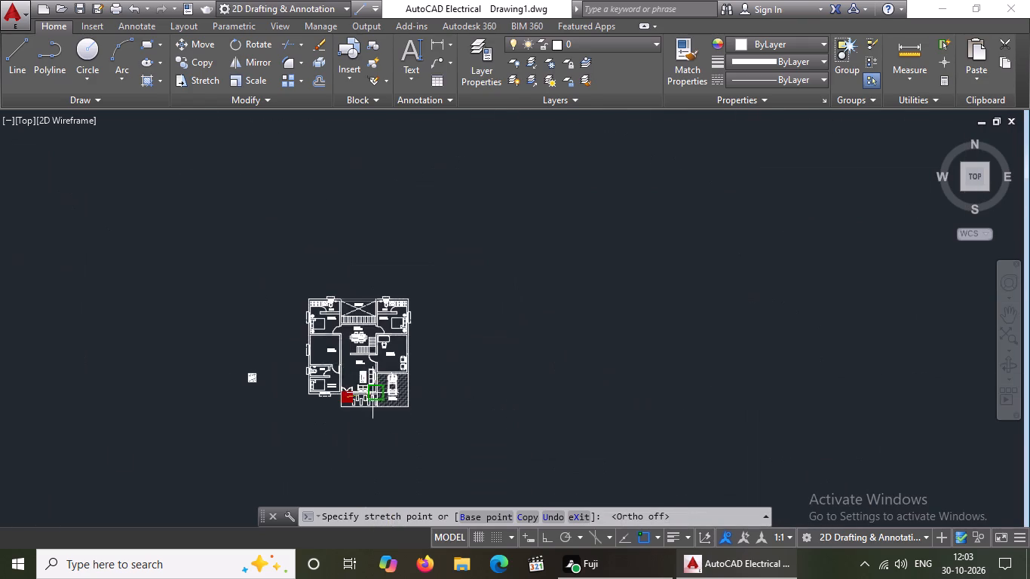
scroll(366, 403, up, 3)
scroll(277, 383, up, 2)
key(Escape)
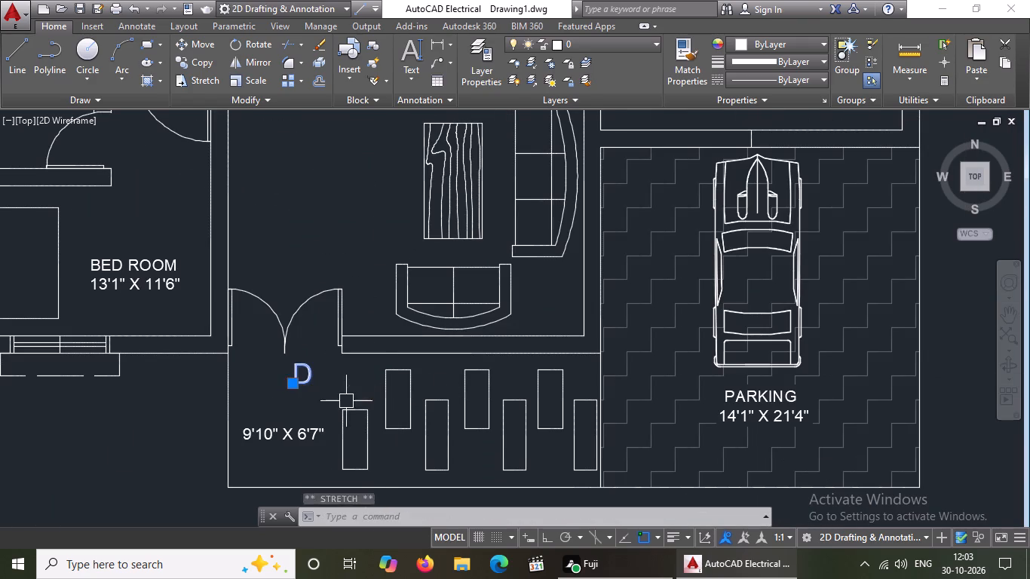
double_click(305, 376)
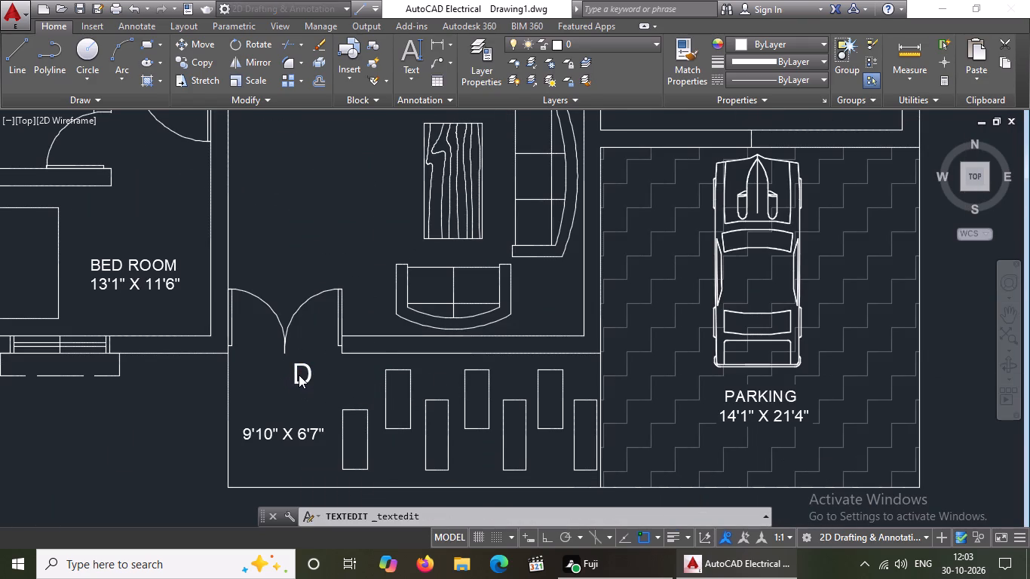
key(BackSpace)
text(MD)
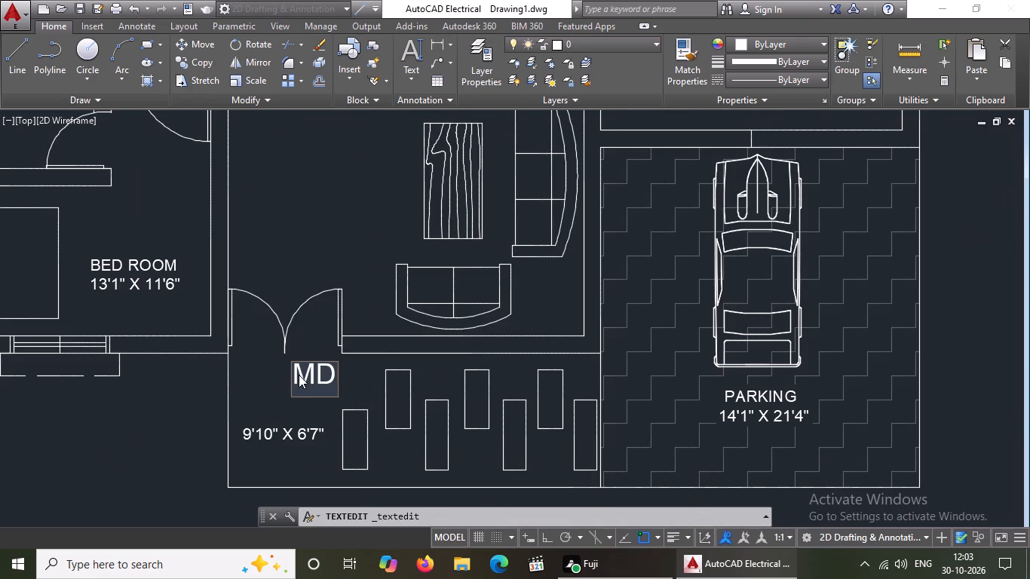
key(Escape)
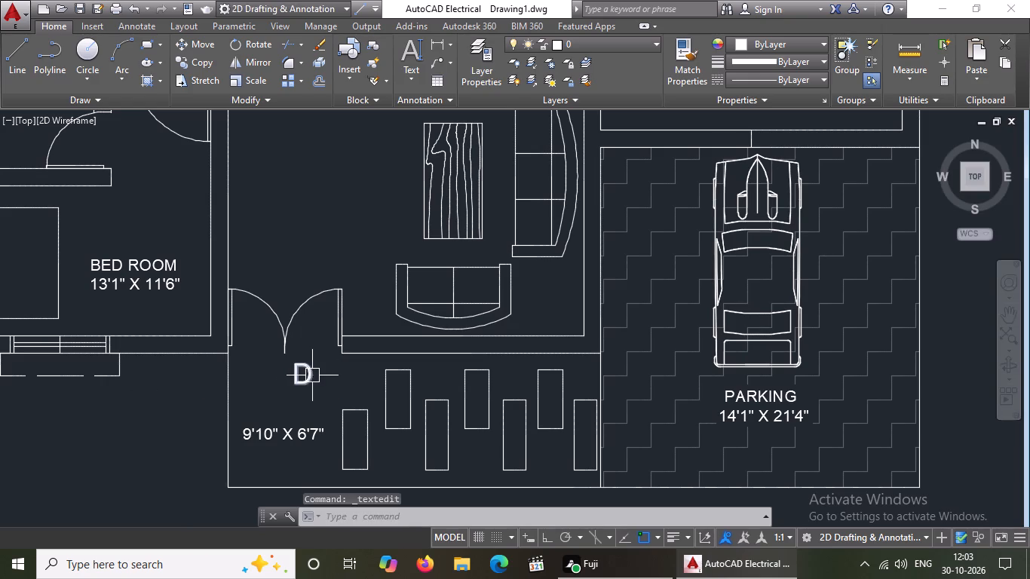
Change the door tag D at the double entrance door to MD.
double_click(302, 381)
key(BackSpace)
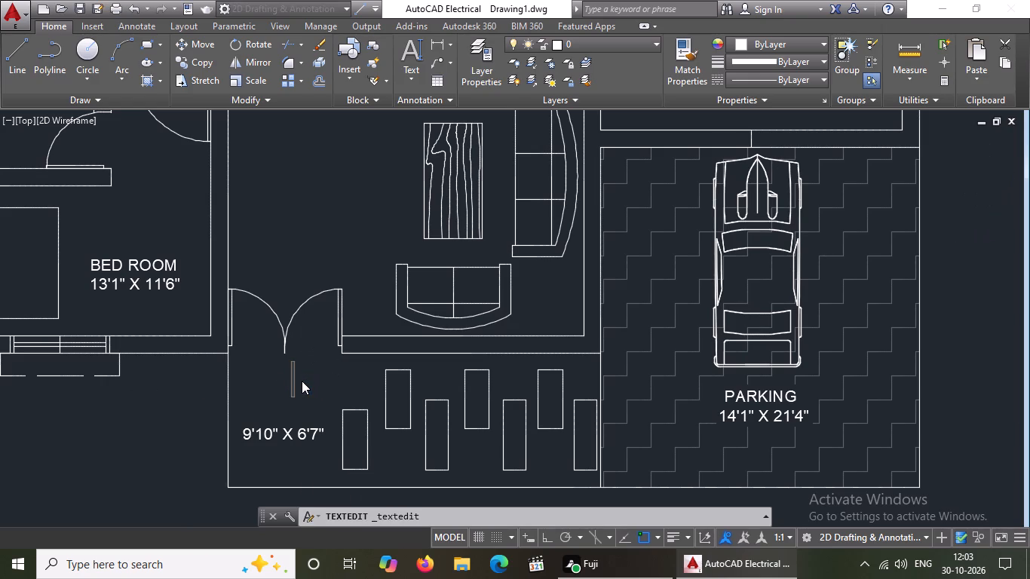
text(MD)
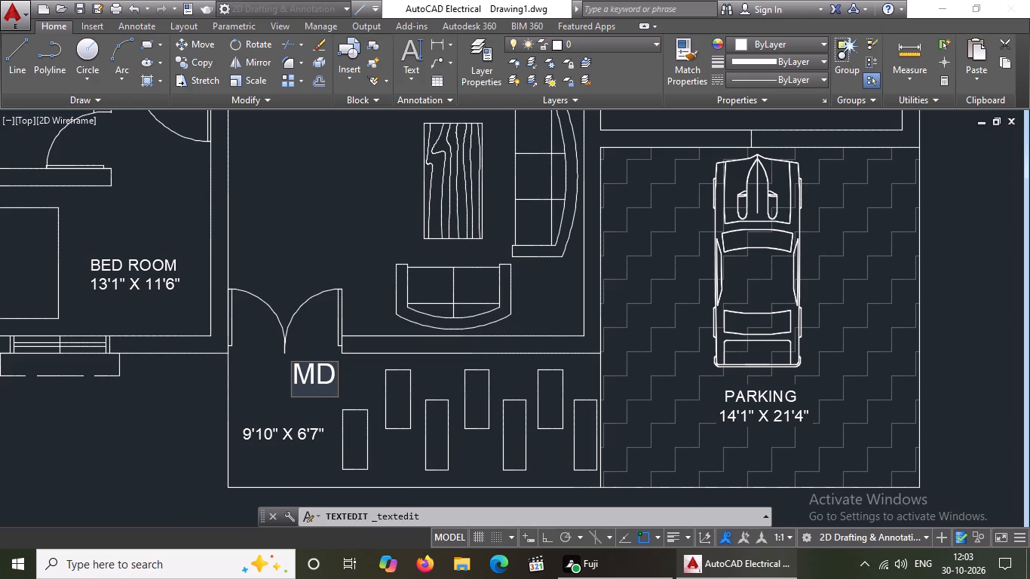
key(Return)
Move the MD tag slightly left by its insertion grip, centring it just outside the double entrance door.
click(312, 373)
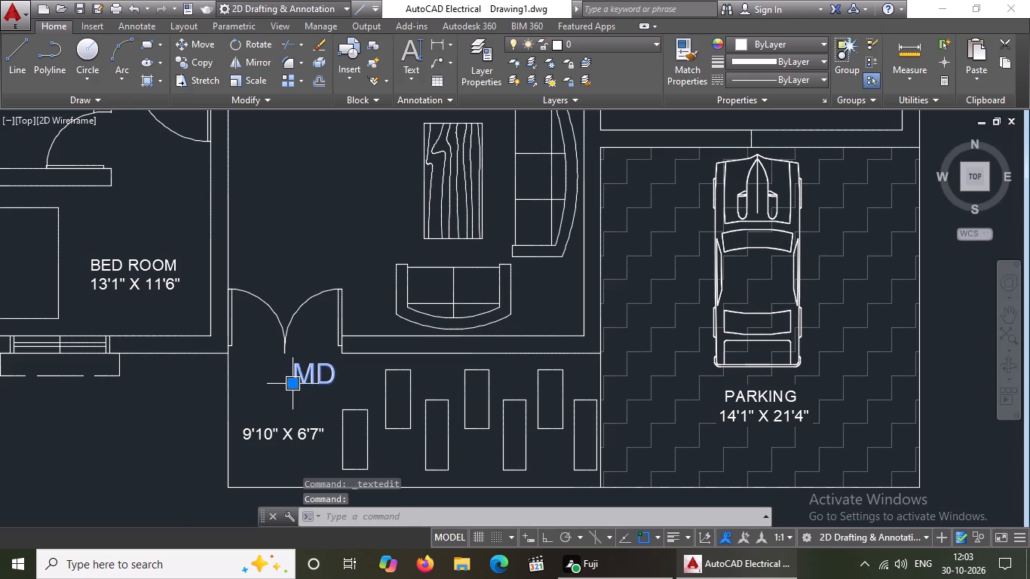
click(293, 385)
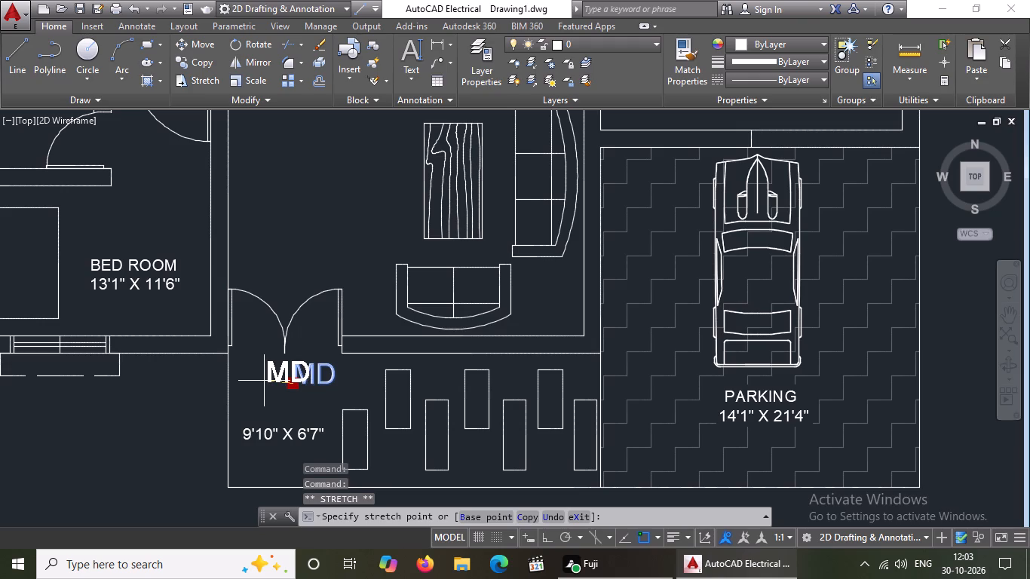
click(264, 381)
scroll(334, 421, down, 1)
key(Escape)
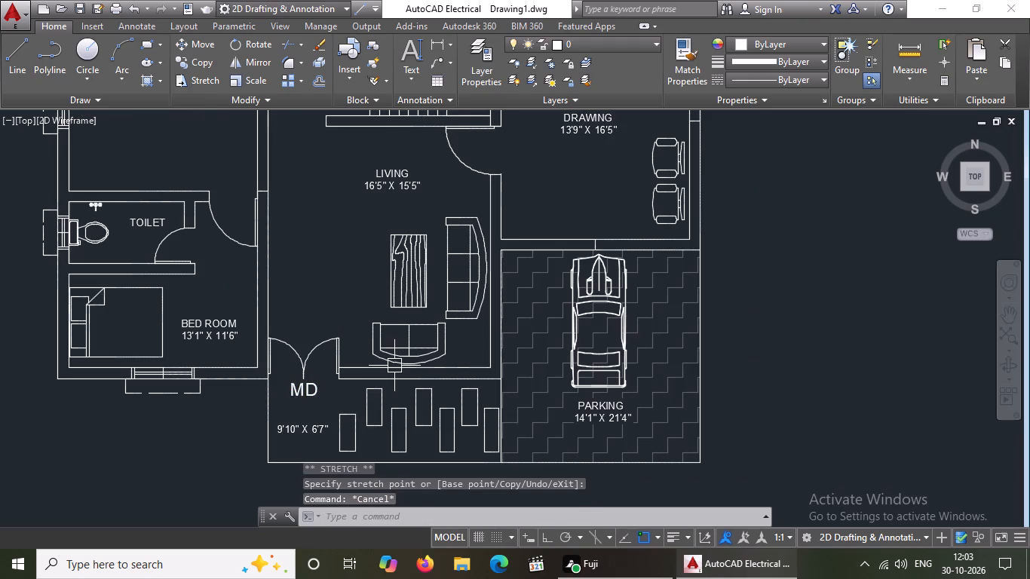
Offset the short line across the drawing room–parking wall 2' to both sides to mark a window opening.
scroll(394, 364, down, 1)
middle_drag(390, 394, 382, 431)
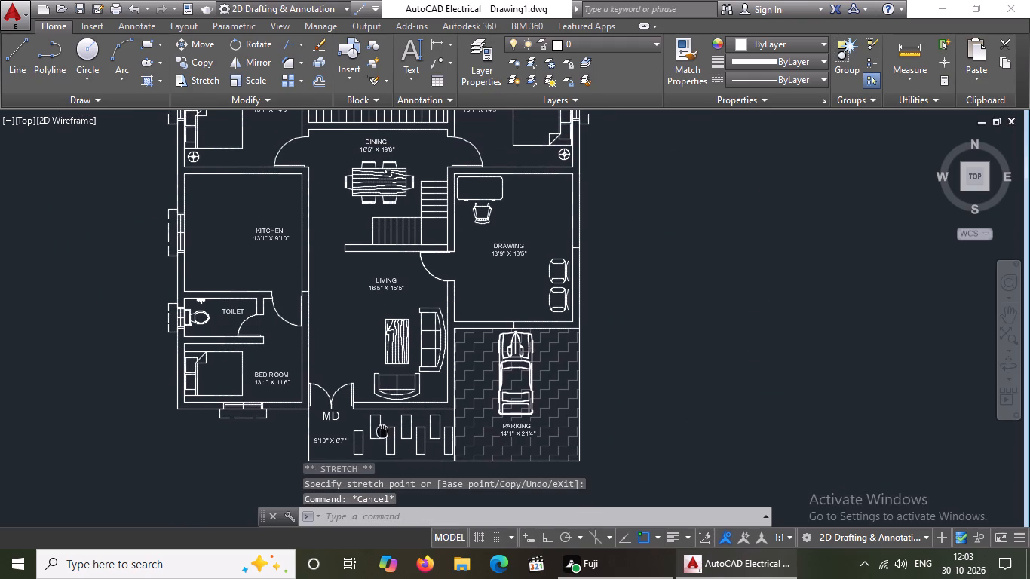
middle_drag(382, 431, 382, 432)
scroll(515, 355, up, 2)
scroll(525, 334, down, 2)
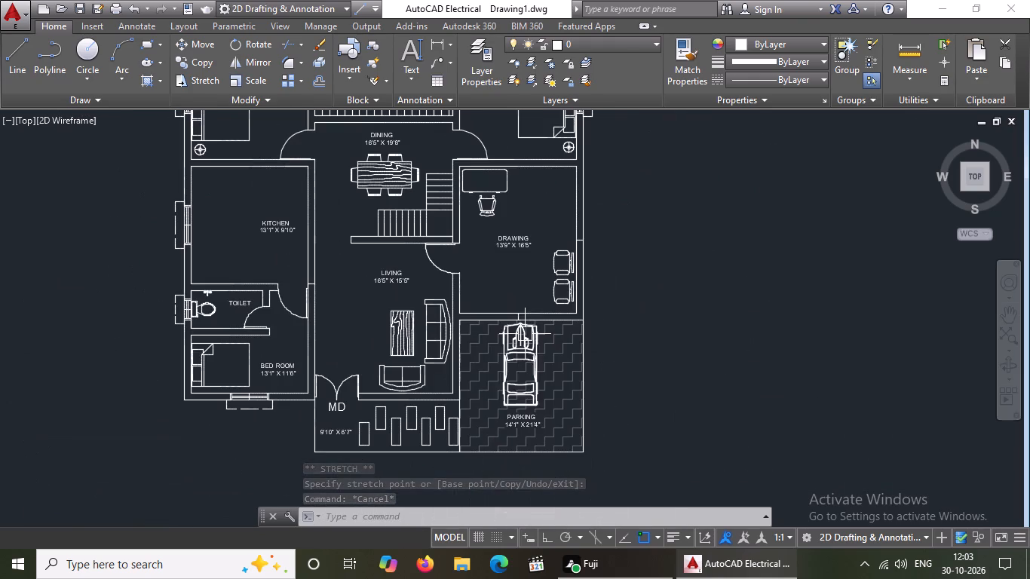
scroll(596, 277, up, 1)
key(o)
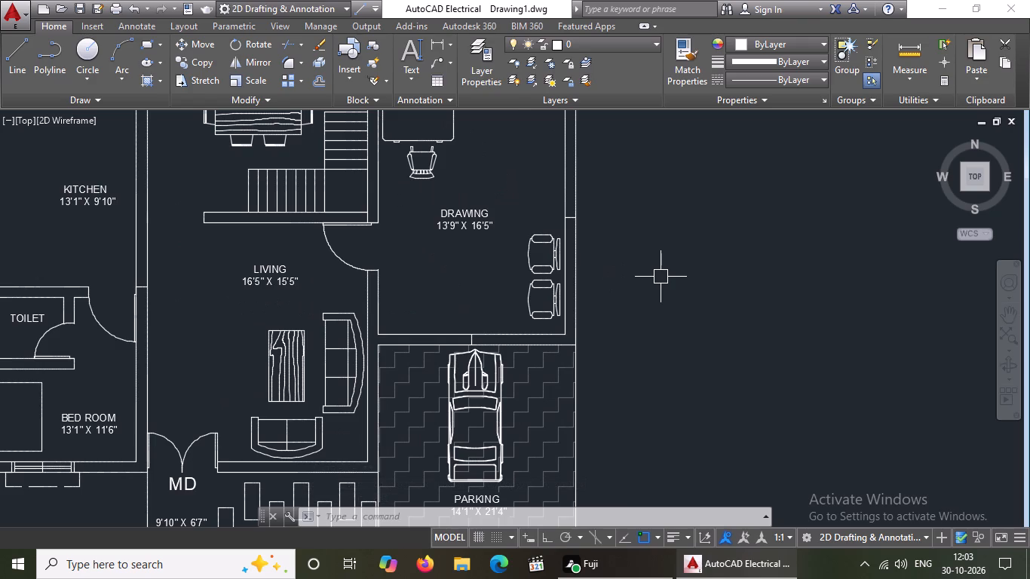
key(Return)
key(3)
key(BackSpace)
key(BackSpace)
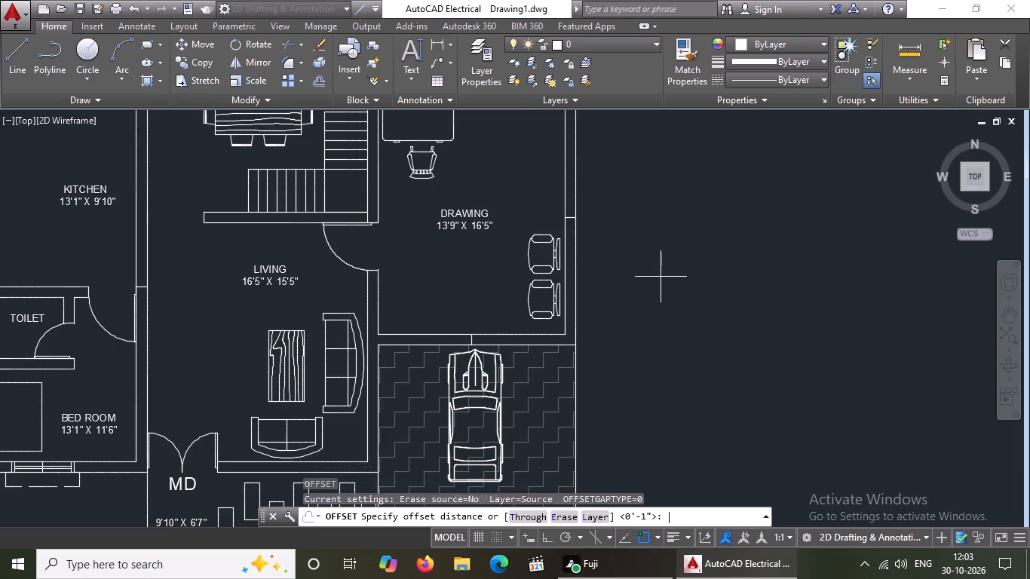
key(BackSpace)
key(BackSpace)
key(BackSpace)
key(2)
key(apostrophe)
key(Return)
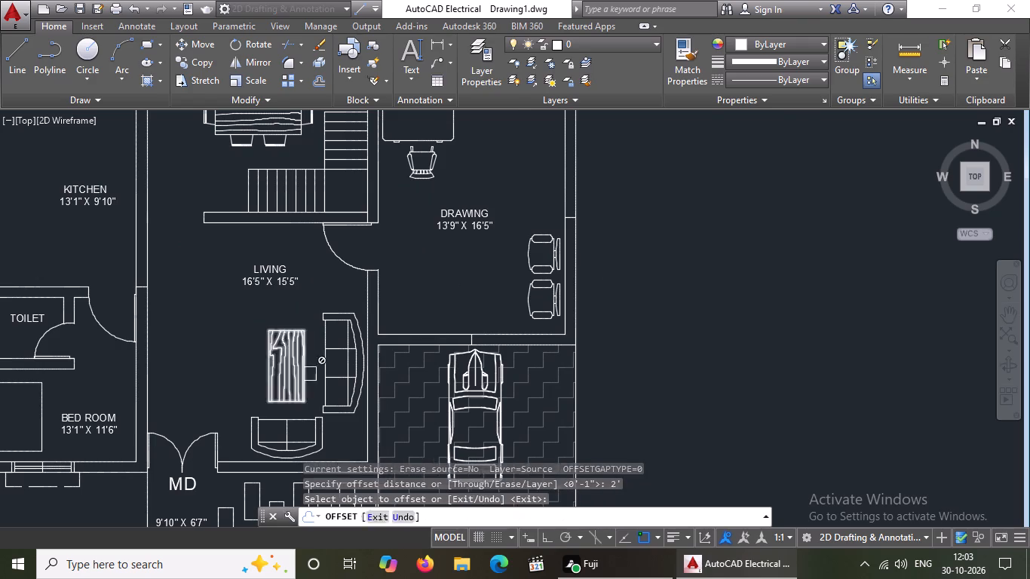
scroll(471, 346, up, 3)
drag(464, 319, 472, 317)
click(575, 320)
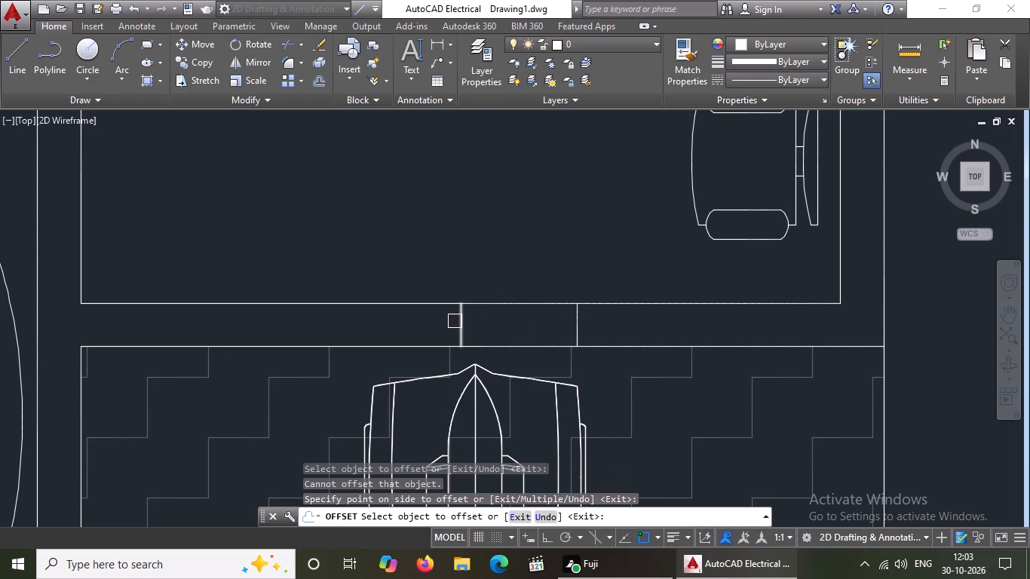
click(455, 321)
click(353, 326)
Offset the short line across the drawing room's east wall 2' to both sides to mark another window opening.
scroll(390, 316, down, 3)
scroll(541, 232, up, 2)
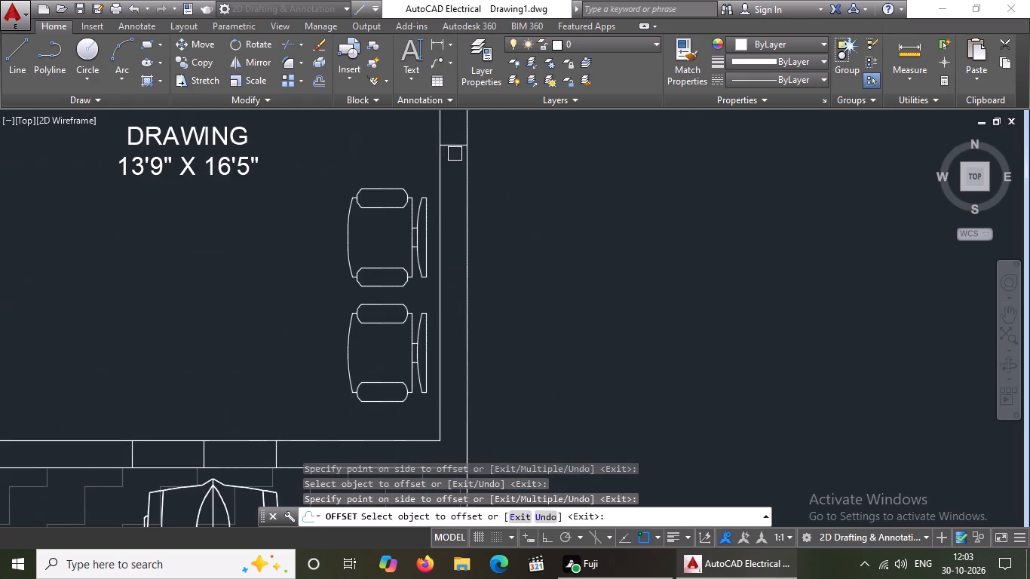
drag(456, 146, 456, 156)
click(455, 233)
scroll(455, 234, down, 2)
scroll(464, 182, up, 2)
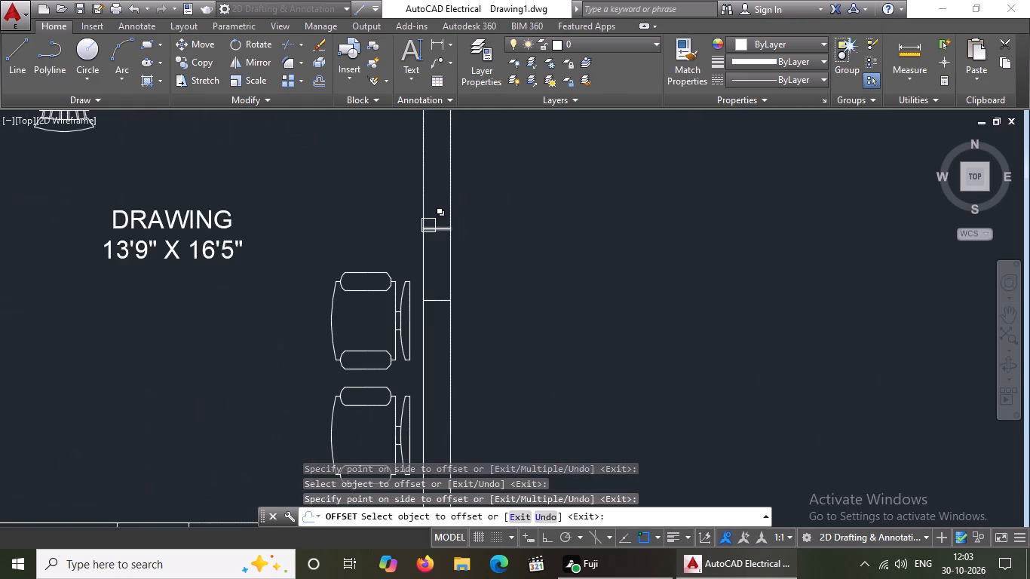
drag(438, 226, 442, 203)
click(444, 167)
scroll(486, 216, down, 3)
key(Escape)
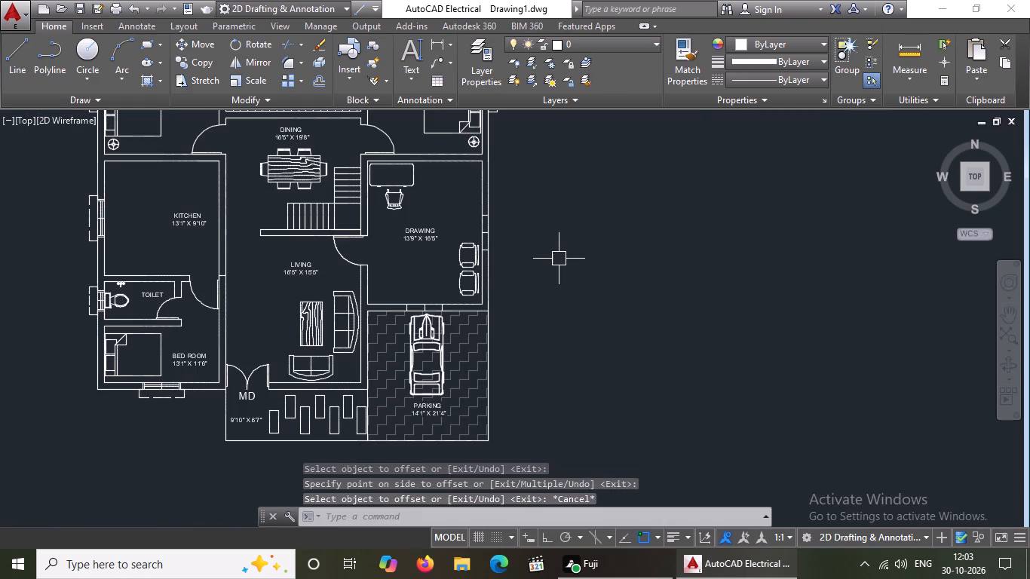
Offset both end lines of the window opening in the drawing room–parking wall 2" outward.
key(o)
key(Return)
text(2")
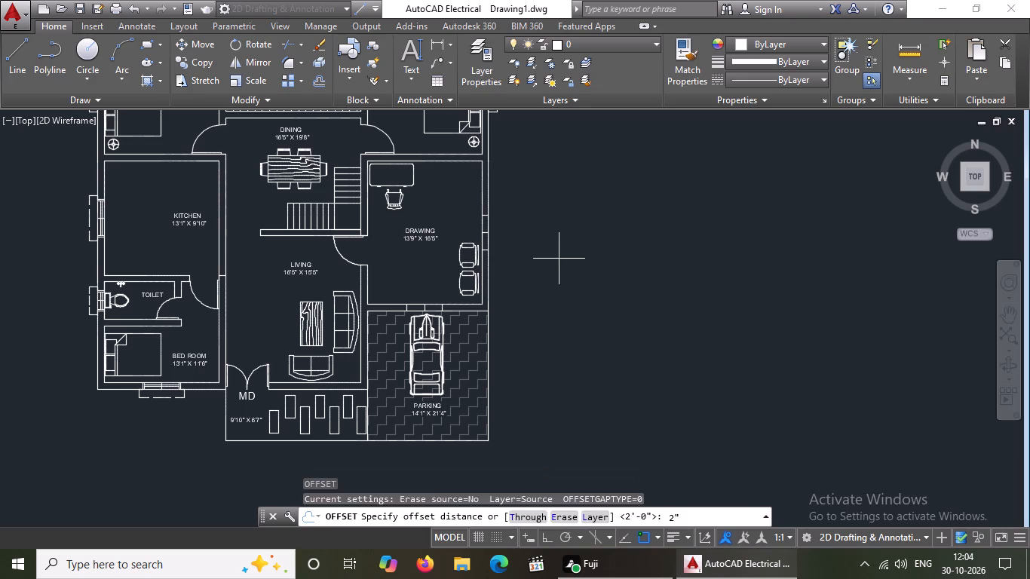
key(Return)
scroll(388, 302, up, 5)
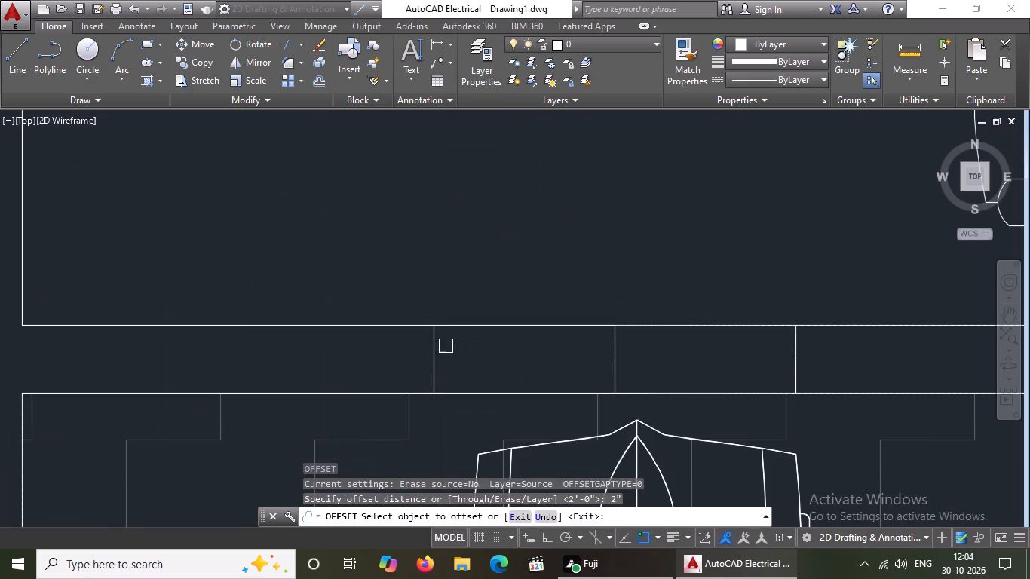
click(431, 357)
click(391, 361)
drag(795, 357, 807, 360)
click(857, 371)
Offset both end lines of the window opening in the drawing room's east wall 2" outward.
scroll(720, 342, down, 5)
scroll(821, 250, up, 3)
drag(722, 276, 722, 291)
click(720, 348)
scroll(728, 338, down, 3)
scroll(722, 278, up, 3)
click(734, 247)
drag(734, 215, 738, 222)
key(Escape)
With Ortho on, draw a centre line along the east wall window between the midpoints of its inner end lines.
key(l)
key(Return)
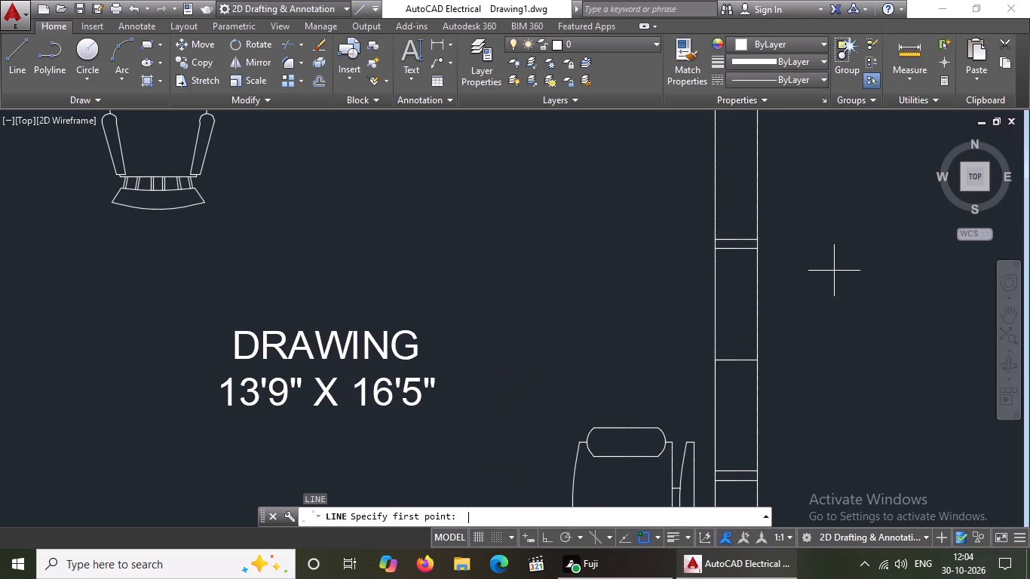
click(733, 248)
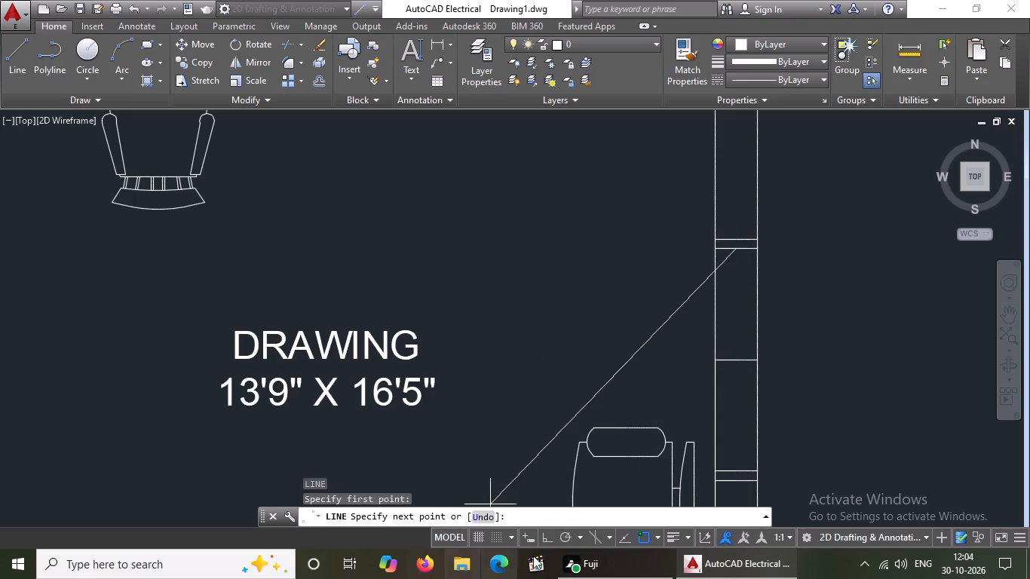
click(544, 537)
scroll(734, 458, down, 2)
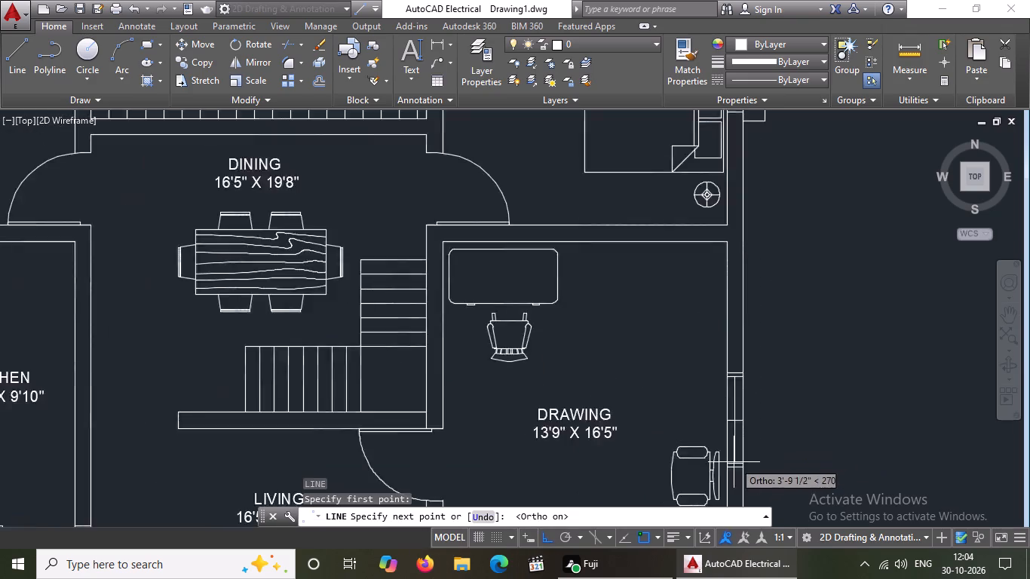
scroll(735, 462, up, 3)
drag(726, 470, 743, 465)
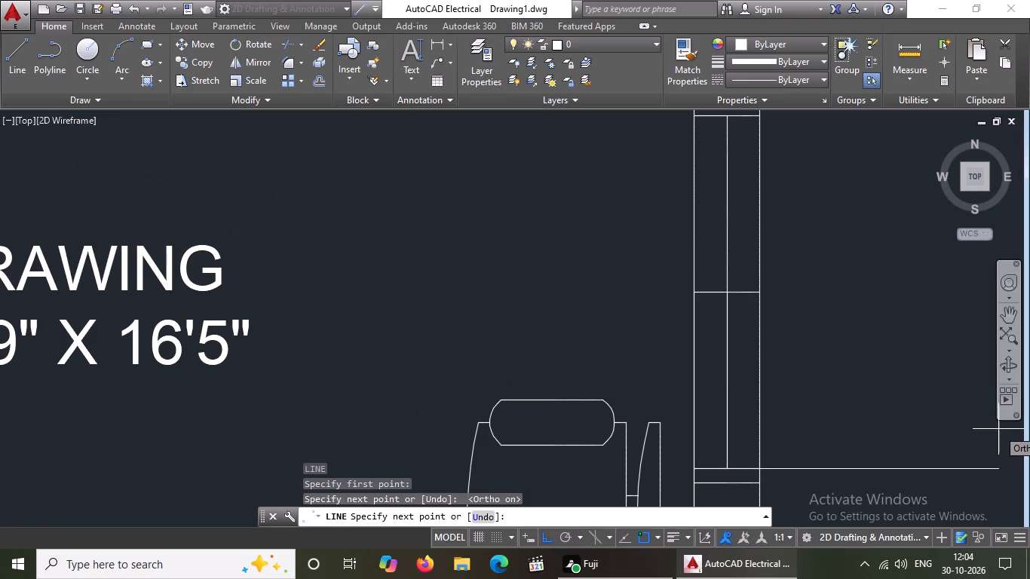
key(BackSpace)
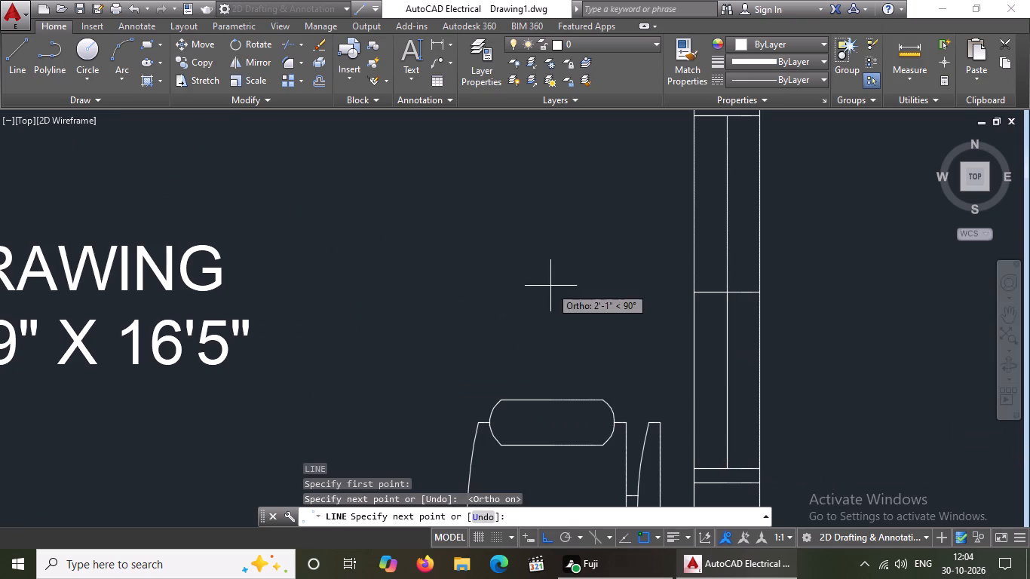
key(Escape)
Draw a centre line along the drawing room–parking wall window between the midpoints of its inner end lines.
scroll(716, 302, down, 3)
scroll(633, 326, down, 2)
scroll(639, 400, up, 2)
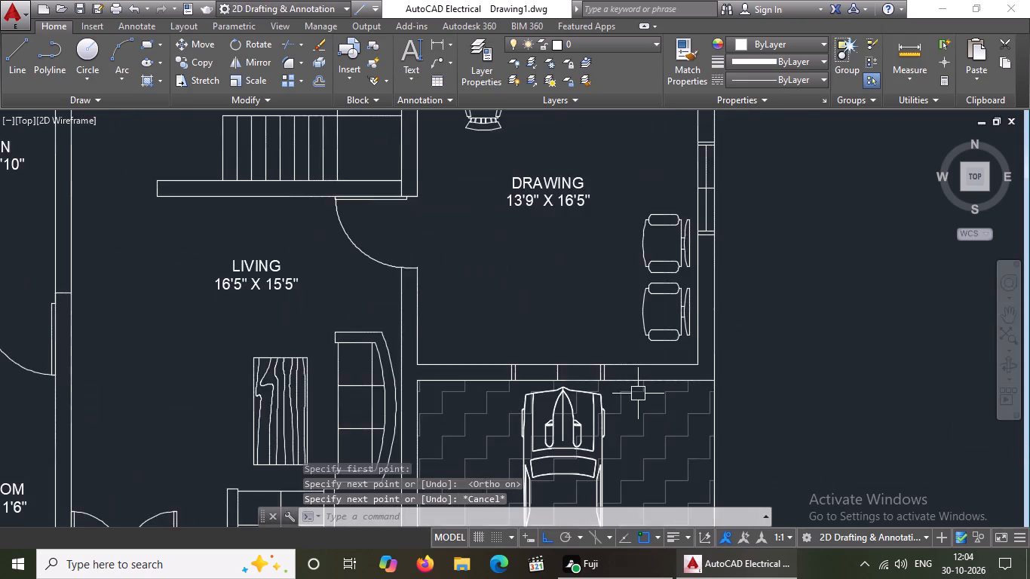
scroll(637, 391, up, 2)
key(l)
key(Return)
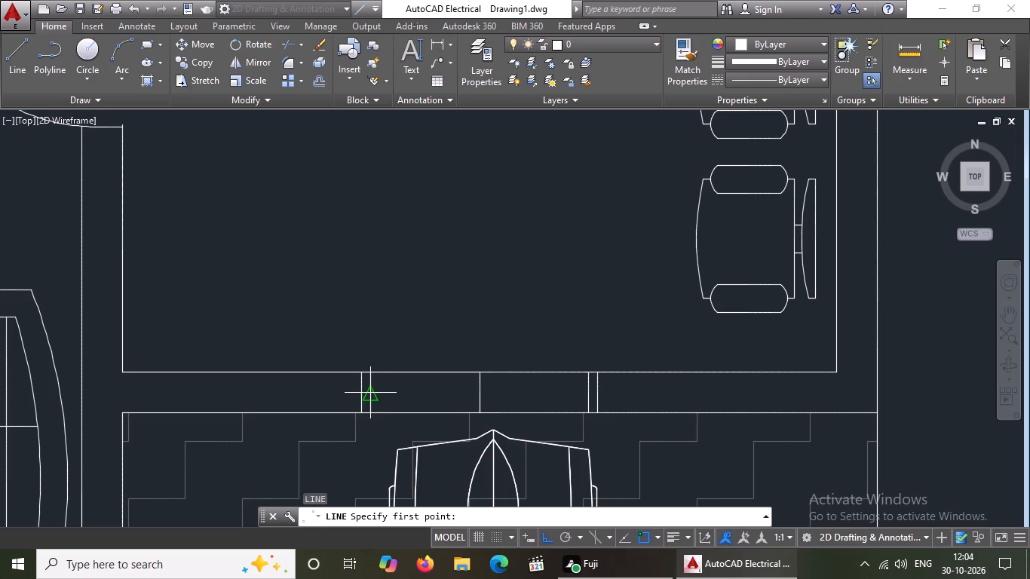
drag(369, 392, 413, 400)
click(581, 396)
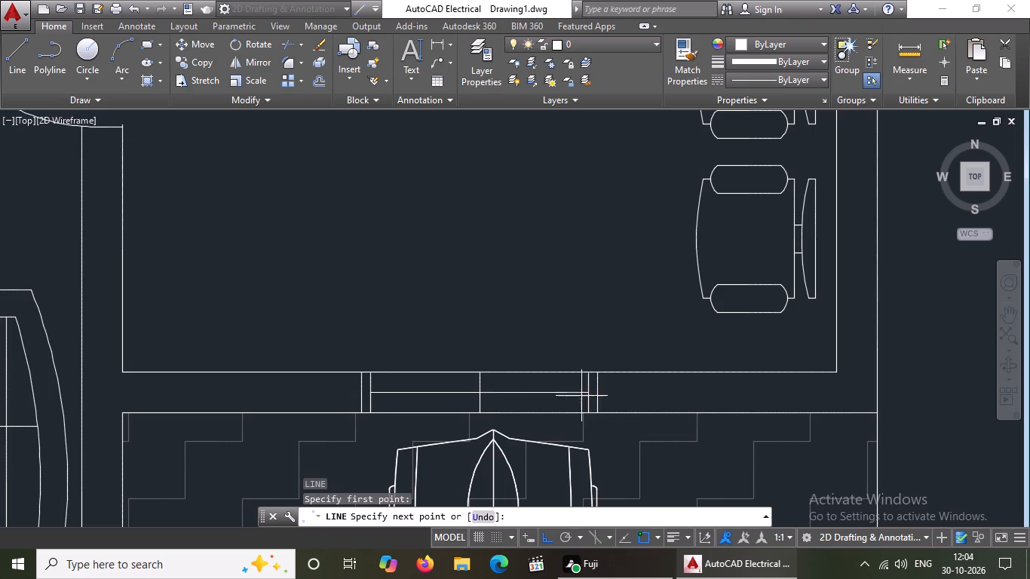
key(Return)
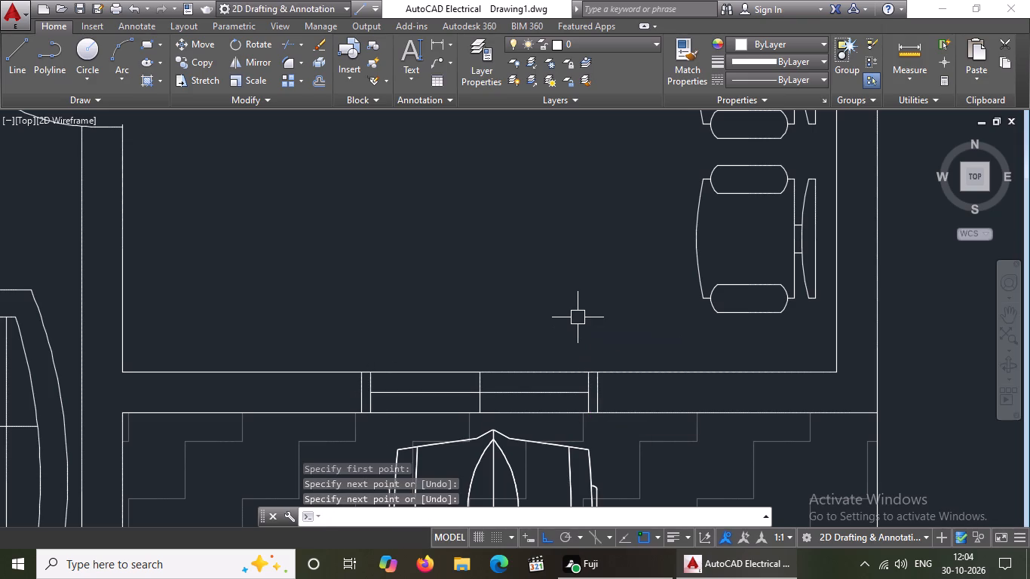
Offset the centre line of the drawing room–parking wall window 1" to both sides.
key(o)
key(Return)
text(1")
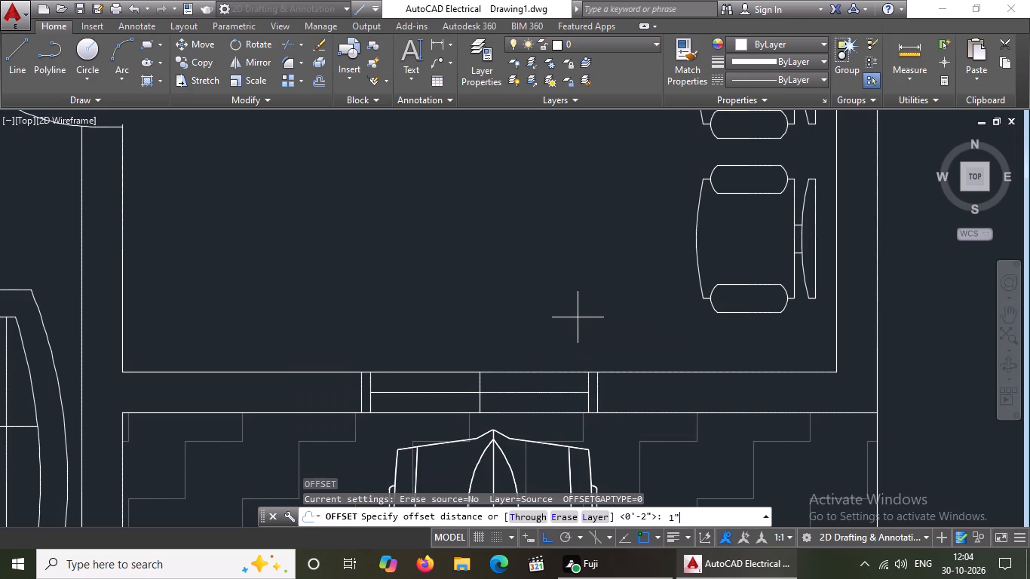
key(Return)
click(506, 393)
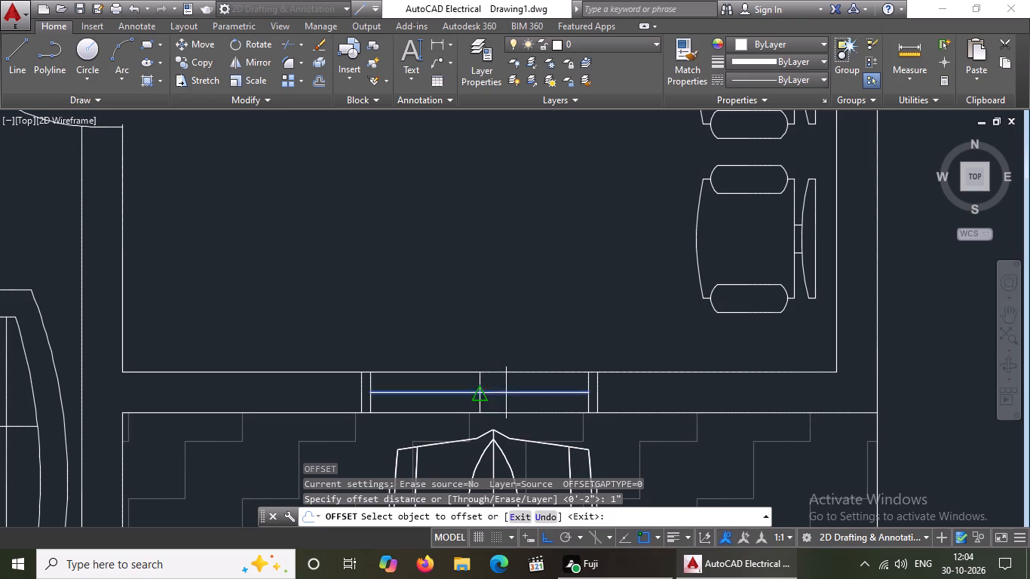
click(510, 369)
scroll(511, 401, up, 2)
drag(501, 381, 501, 387)
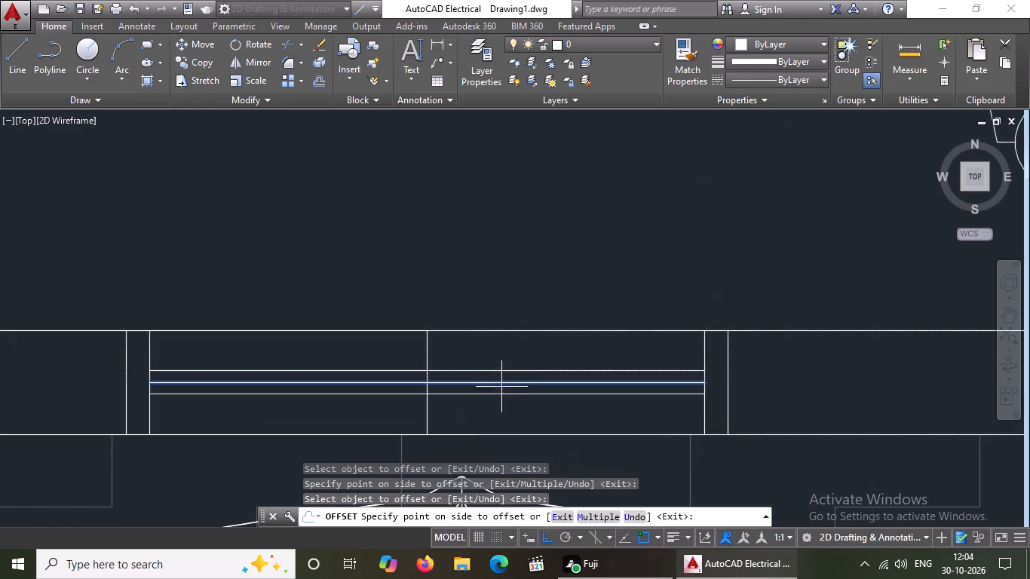
drag(501, 387, 500, 397)
click(487, 433)
Offset the centre line of the drawing room's east wall window 1" to both sides.
scroll(507, 406, down, 5)
scroll(594, 303, up, 4)
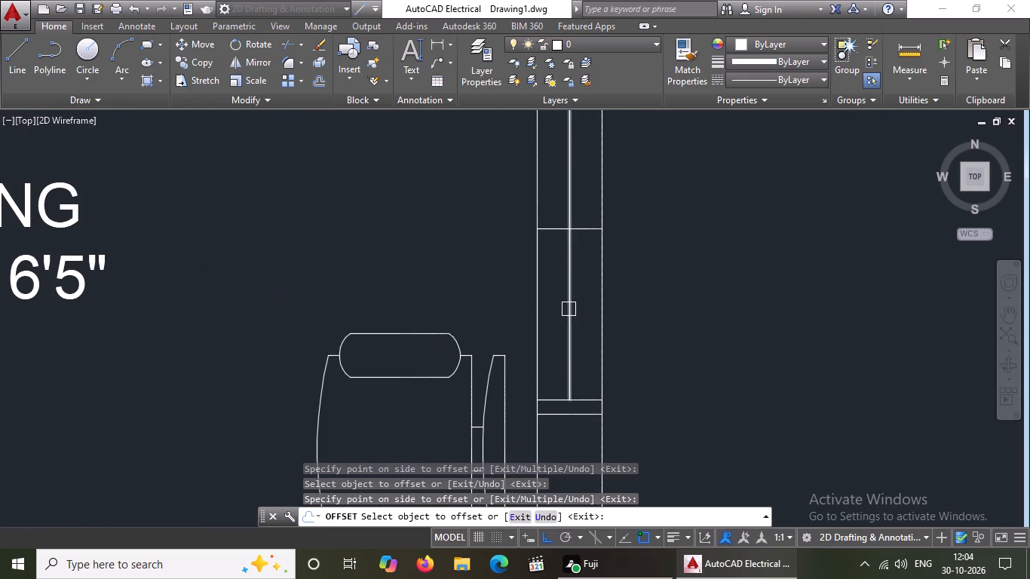
drag(568, 310, 596, 309)
drag(643, 313, 642, 320)
click(568, 310)
click(528, 337)
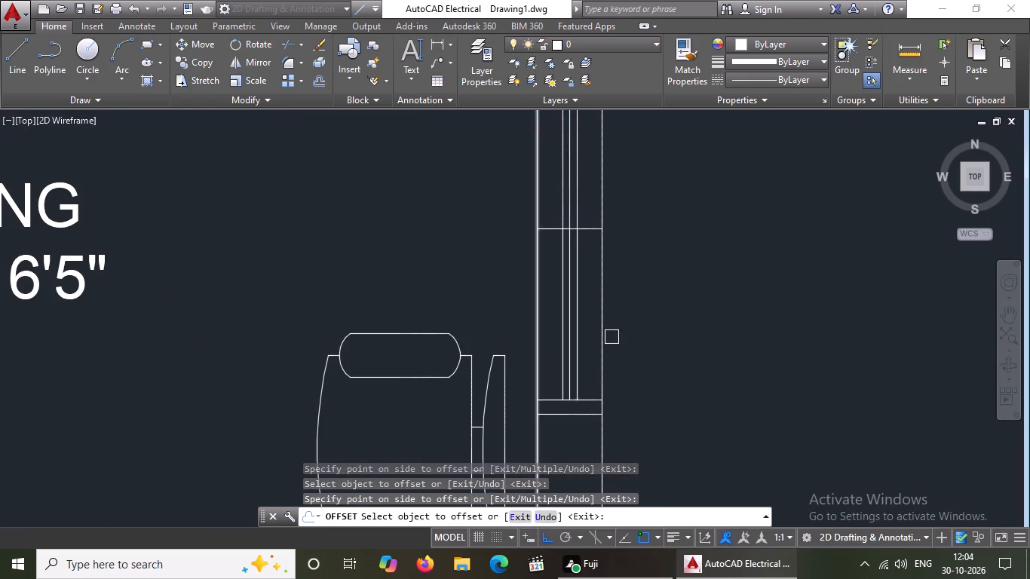
key(Escape)
Delete the original centre lines of the east wall window and the parking wall window, keeping the offset pairs.
scroll(585, 329, up, 3)
click(519, 342)
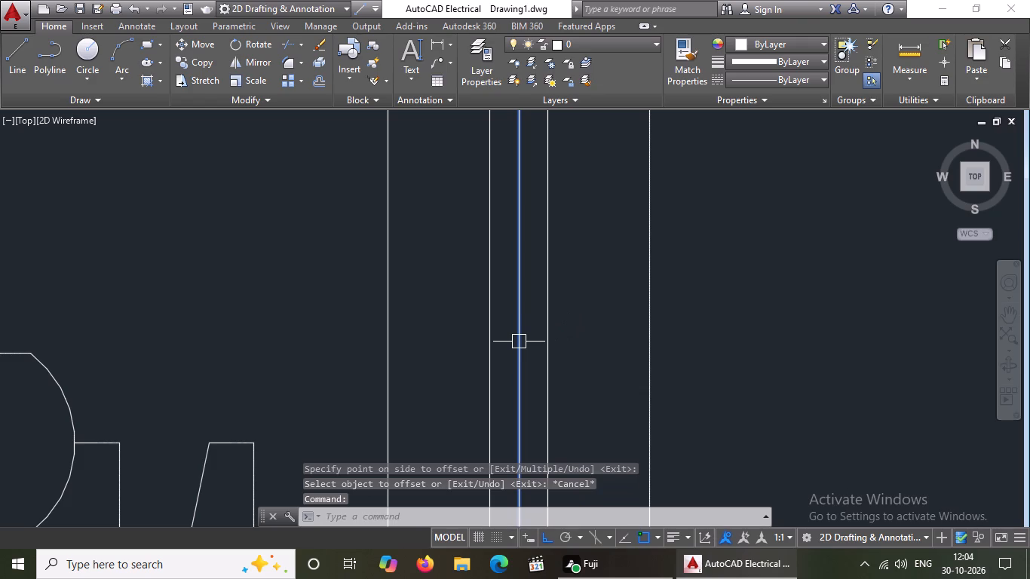
key(Delete)
scroll(519, 342, down, 7)
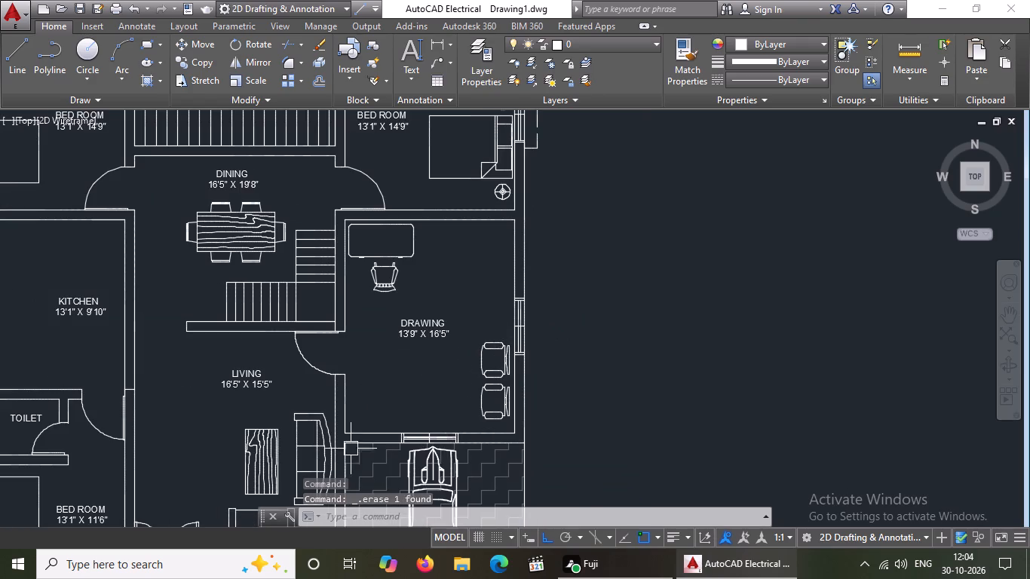
scroll(456, 441, up, 3)
scroll(366, 444, up, 2)
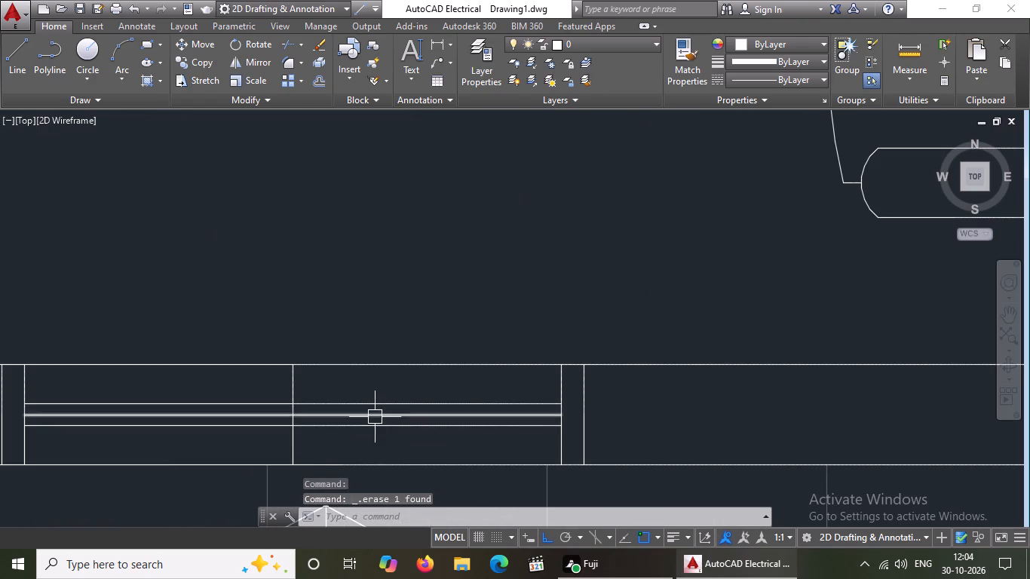
click(376, 415)
key(Delete)
Move the PARKING label about 2' straight down by its insertion grip, farther below the car.
scroll(376, 415, down, 4)
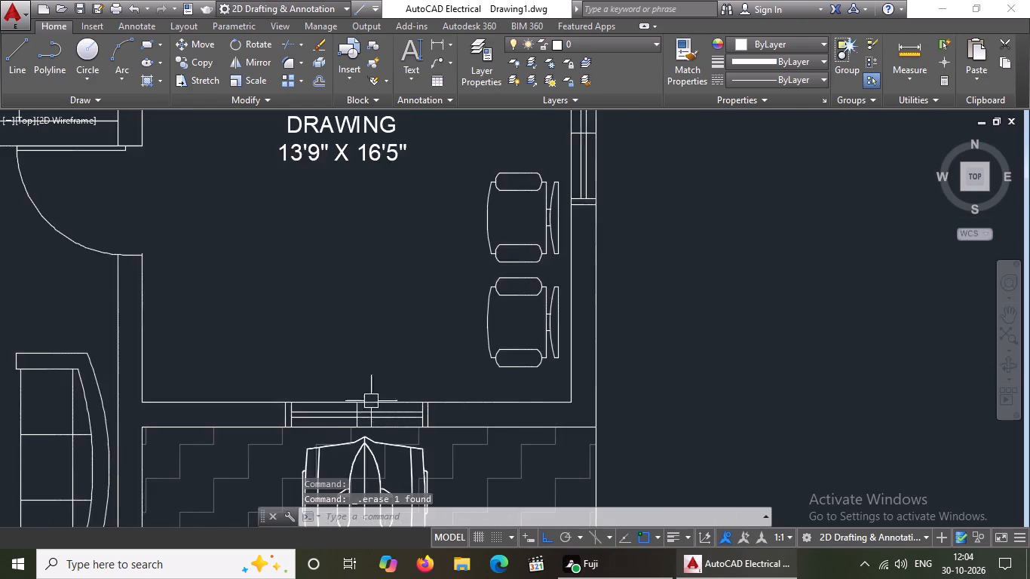
scroll(371, 398, down, 4)
scroll(357, 469, up, 4)
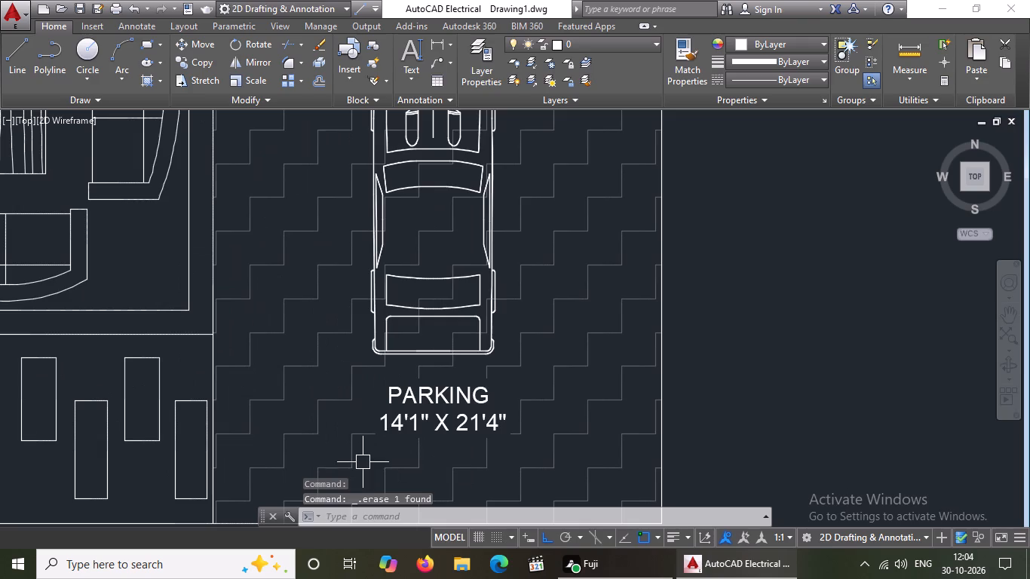
scroll(417, 349, down, 2)
scroll(417, 401, up, 3)
click(449, 312)
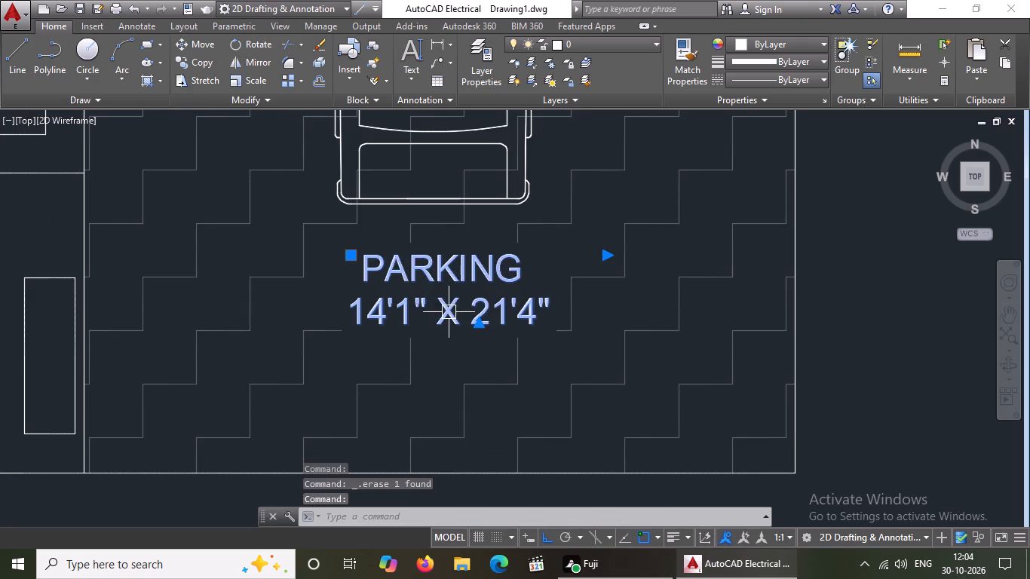
drag(354, 259, 354, 266)
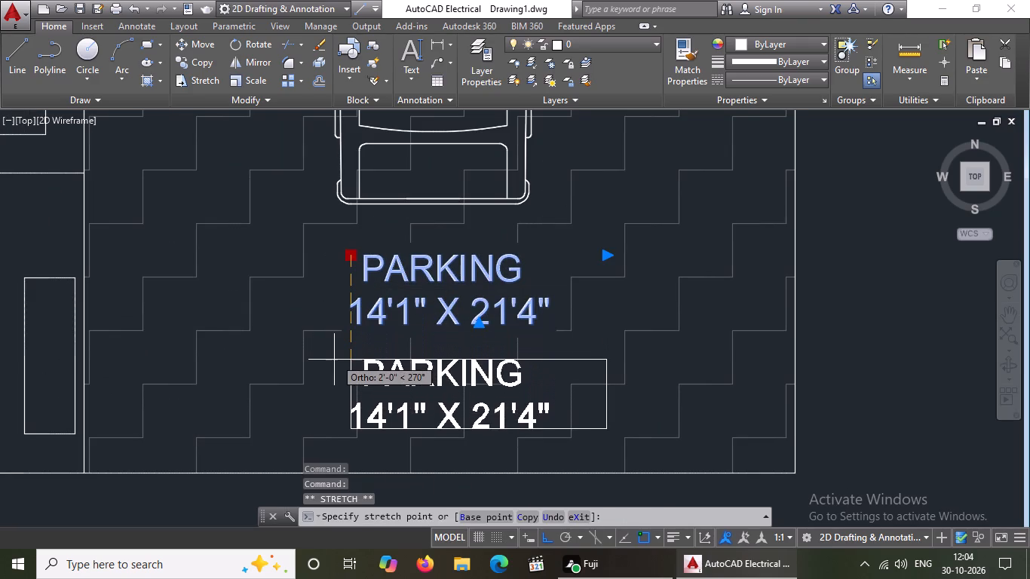
click(334, 360)
scroll(440, 289, down, 3)
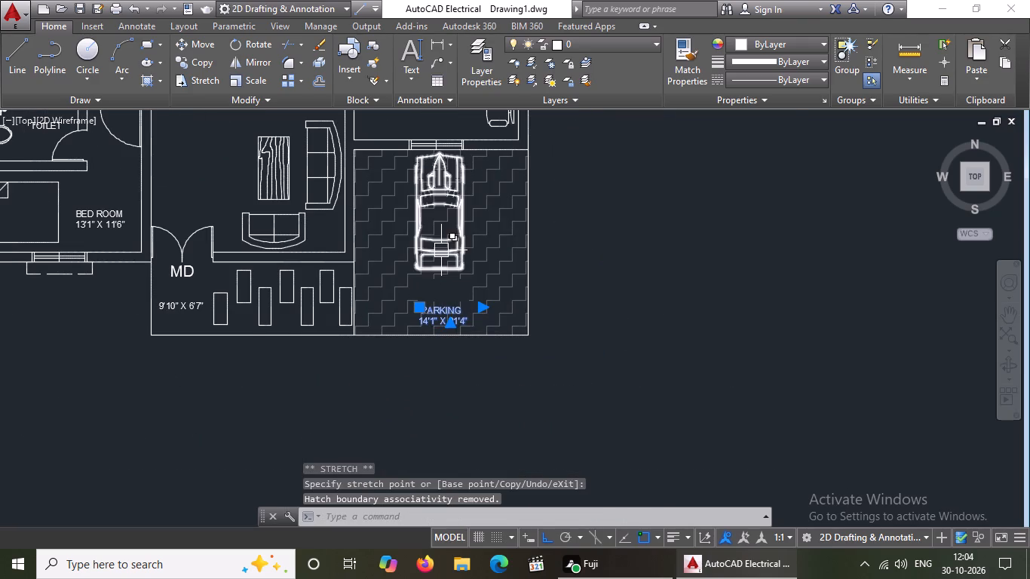
scroll(443, 243, up, 2)
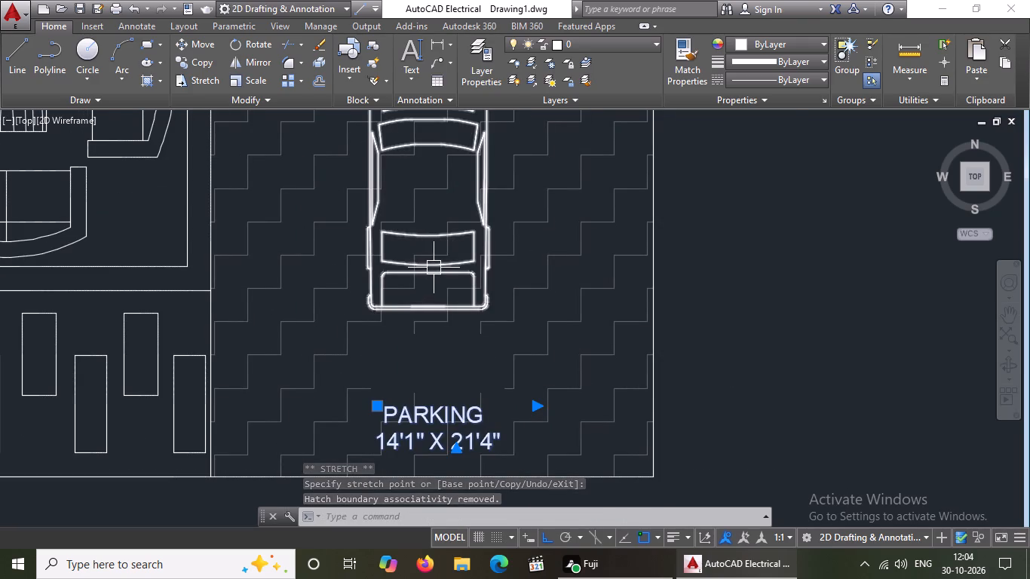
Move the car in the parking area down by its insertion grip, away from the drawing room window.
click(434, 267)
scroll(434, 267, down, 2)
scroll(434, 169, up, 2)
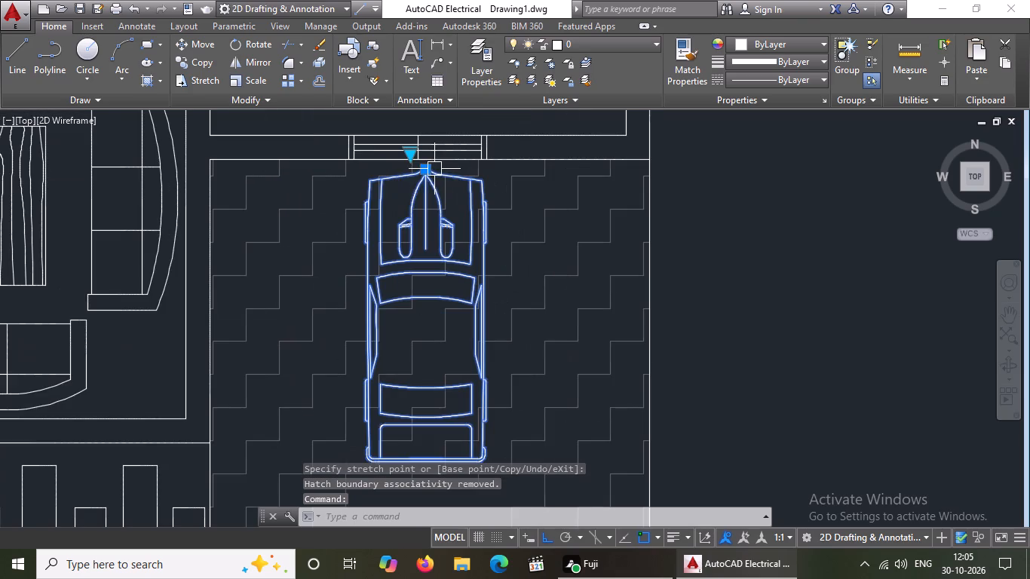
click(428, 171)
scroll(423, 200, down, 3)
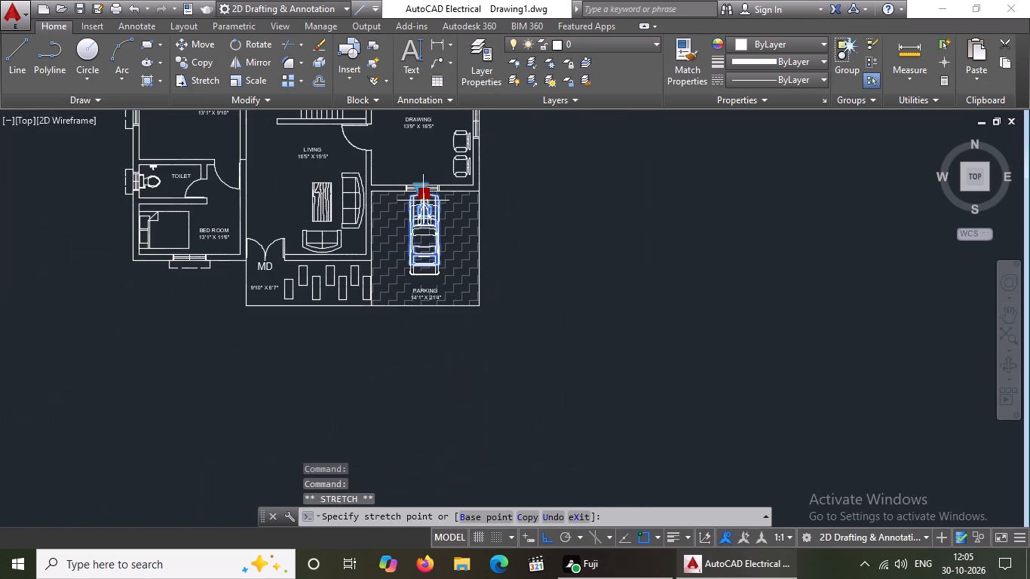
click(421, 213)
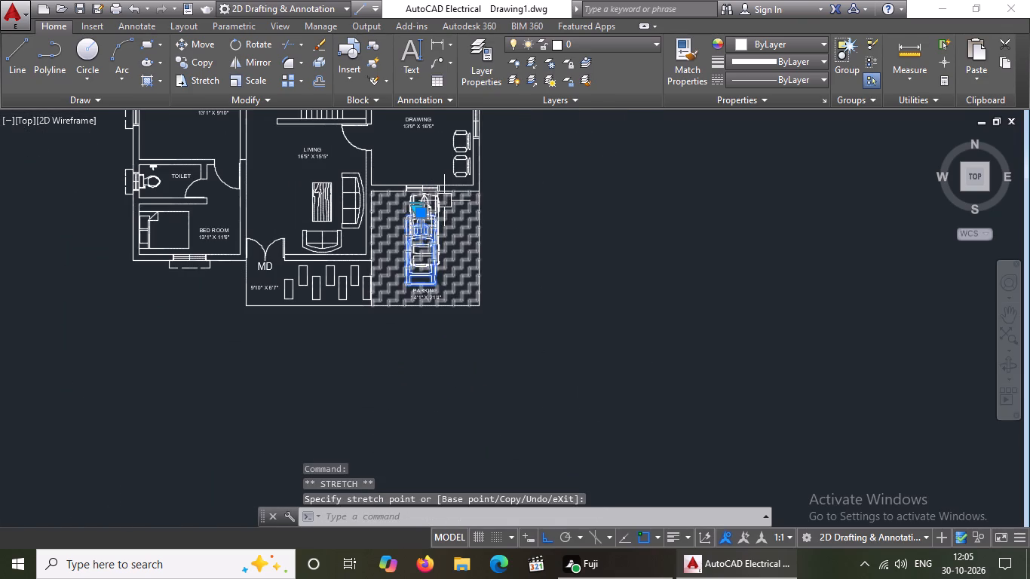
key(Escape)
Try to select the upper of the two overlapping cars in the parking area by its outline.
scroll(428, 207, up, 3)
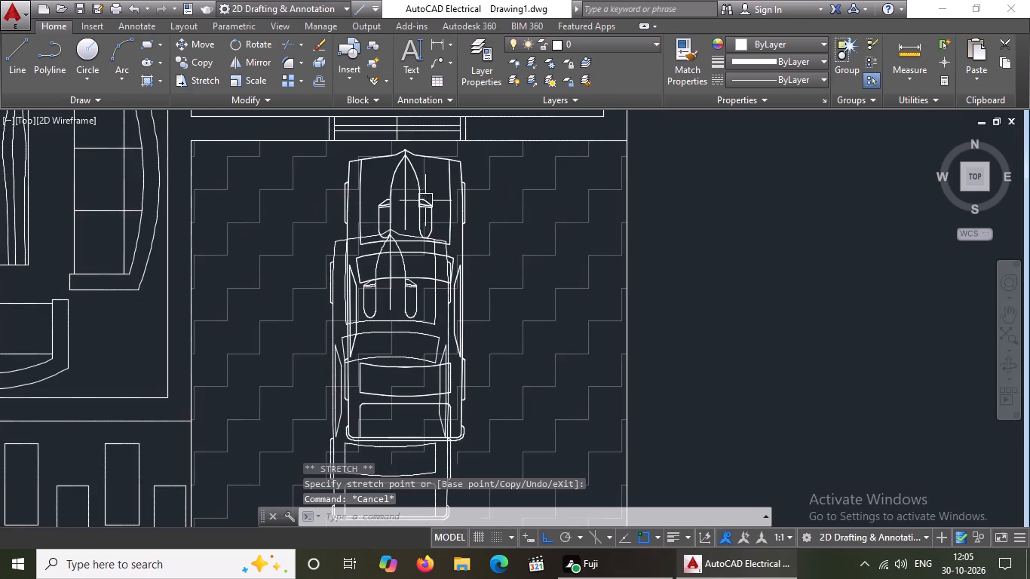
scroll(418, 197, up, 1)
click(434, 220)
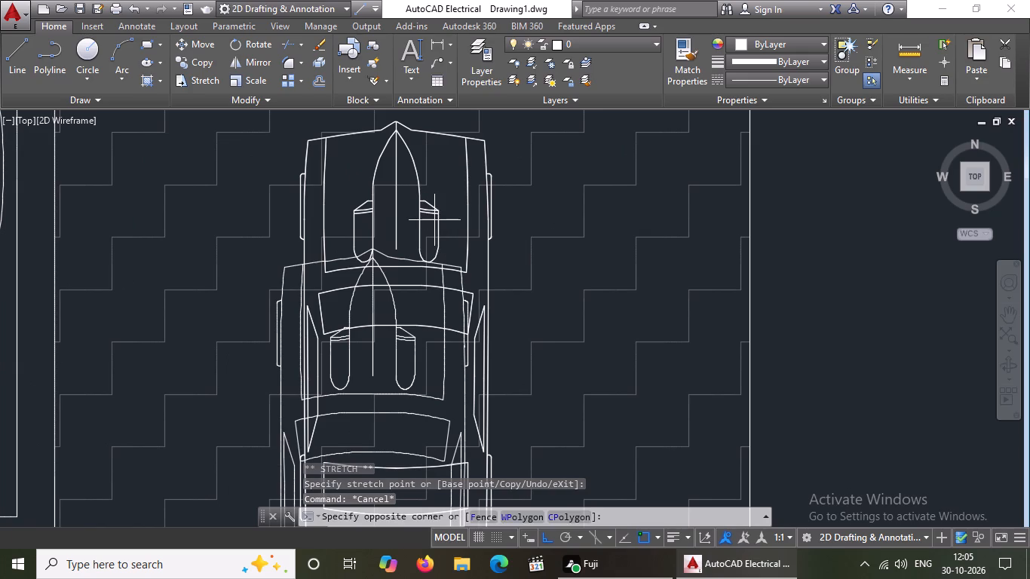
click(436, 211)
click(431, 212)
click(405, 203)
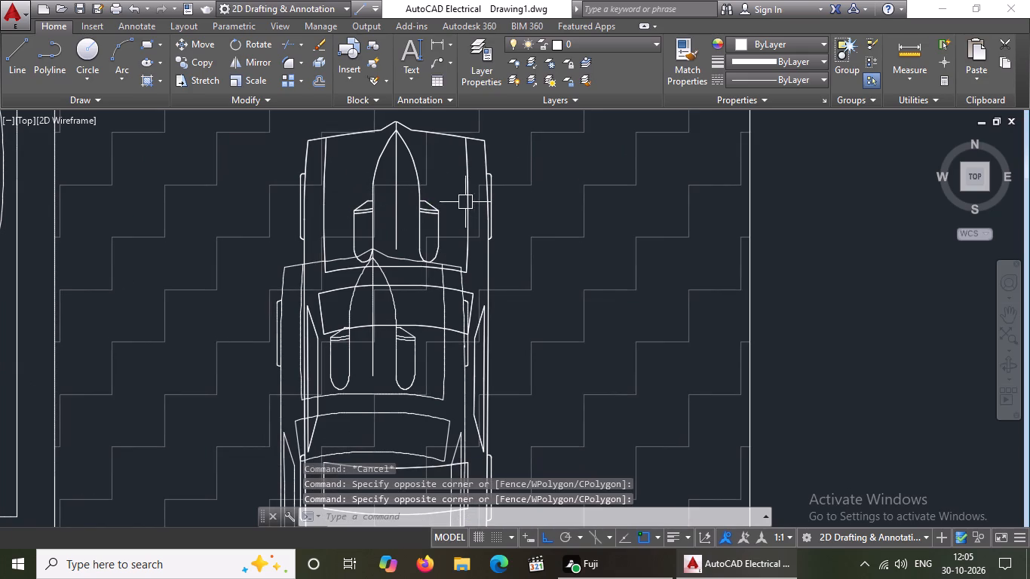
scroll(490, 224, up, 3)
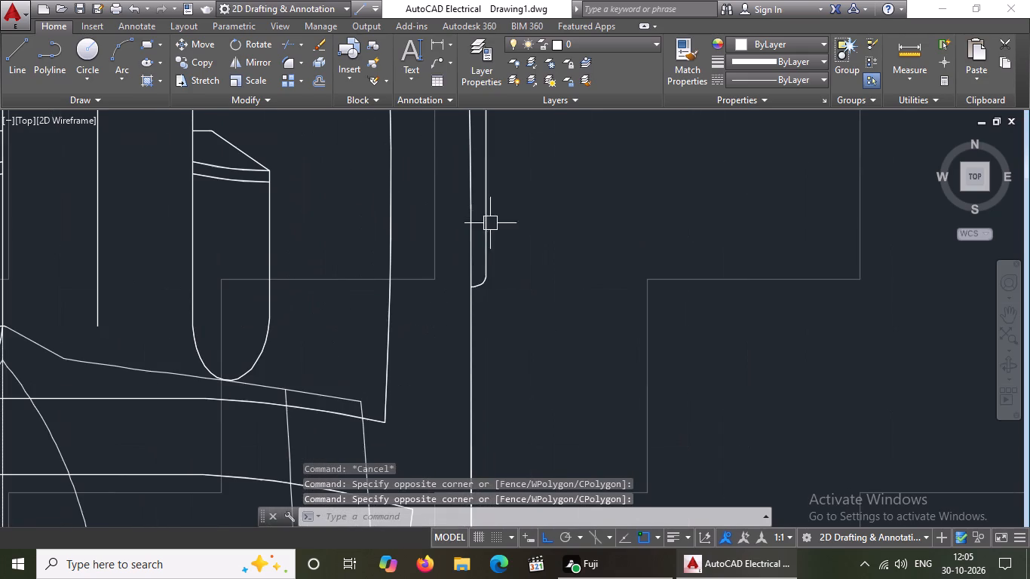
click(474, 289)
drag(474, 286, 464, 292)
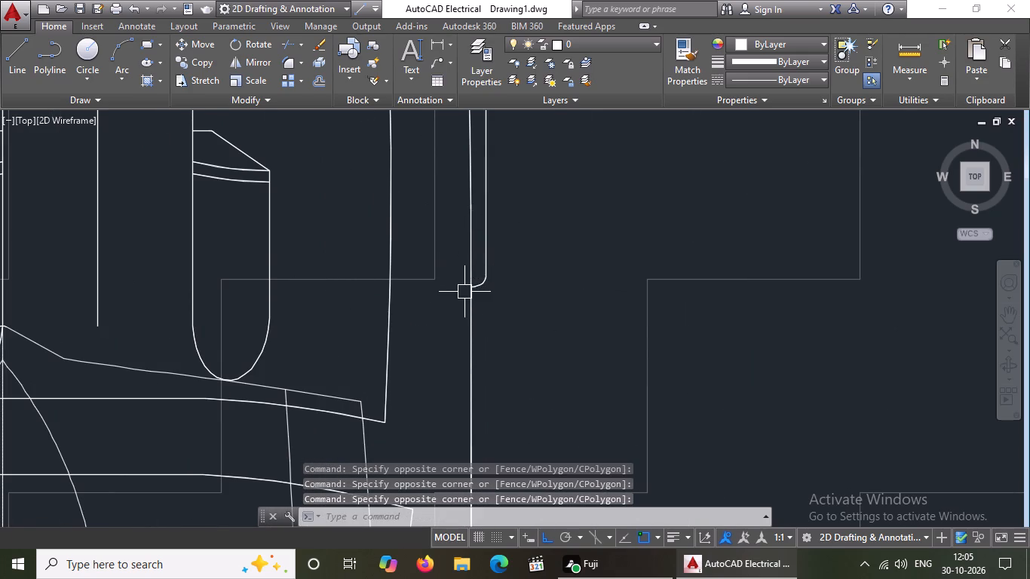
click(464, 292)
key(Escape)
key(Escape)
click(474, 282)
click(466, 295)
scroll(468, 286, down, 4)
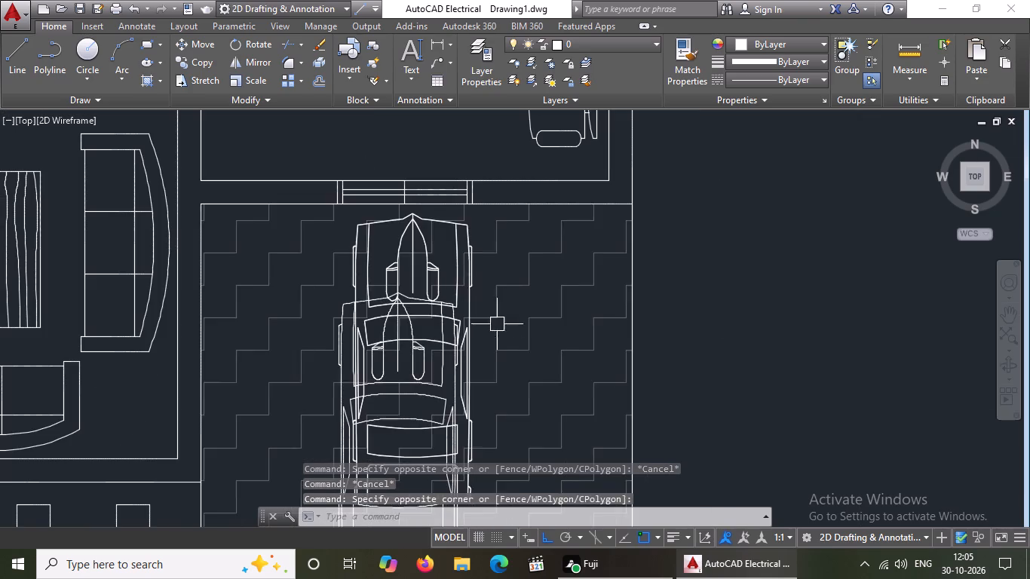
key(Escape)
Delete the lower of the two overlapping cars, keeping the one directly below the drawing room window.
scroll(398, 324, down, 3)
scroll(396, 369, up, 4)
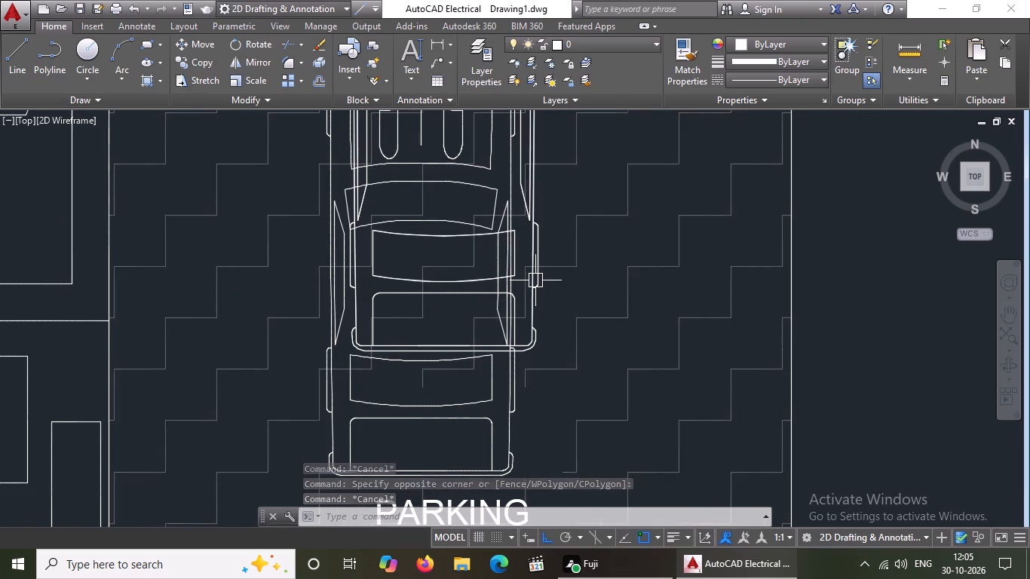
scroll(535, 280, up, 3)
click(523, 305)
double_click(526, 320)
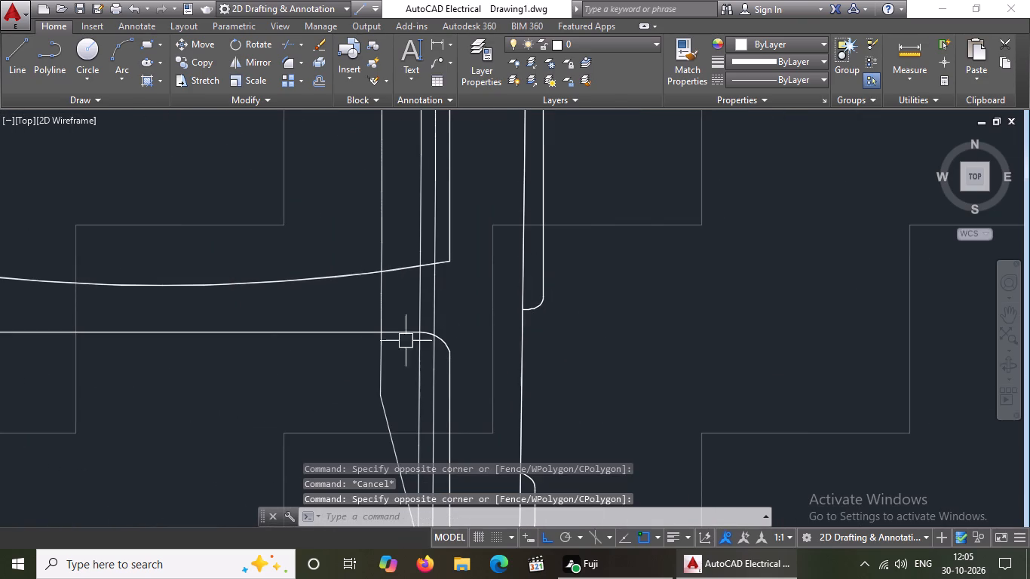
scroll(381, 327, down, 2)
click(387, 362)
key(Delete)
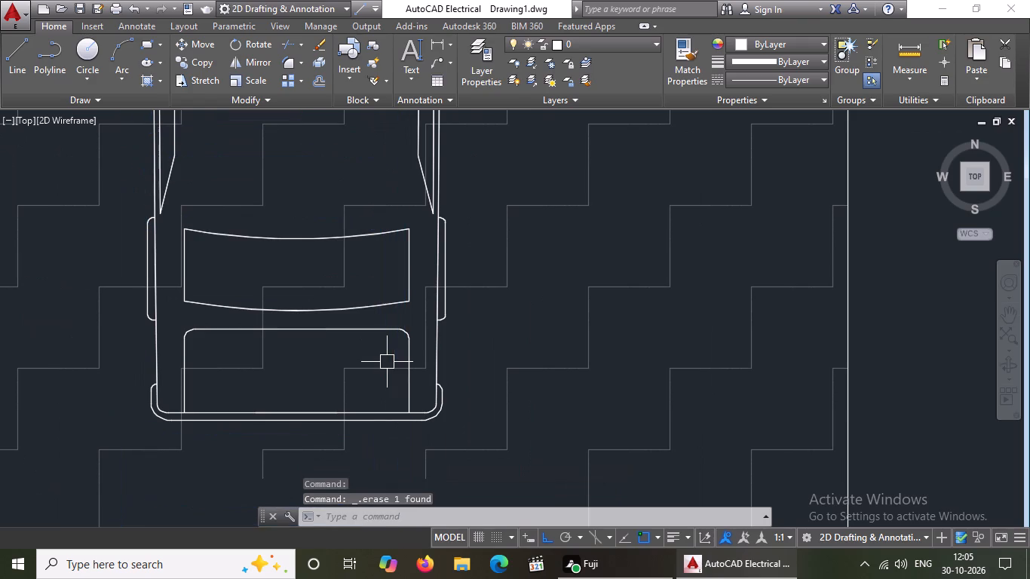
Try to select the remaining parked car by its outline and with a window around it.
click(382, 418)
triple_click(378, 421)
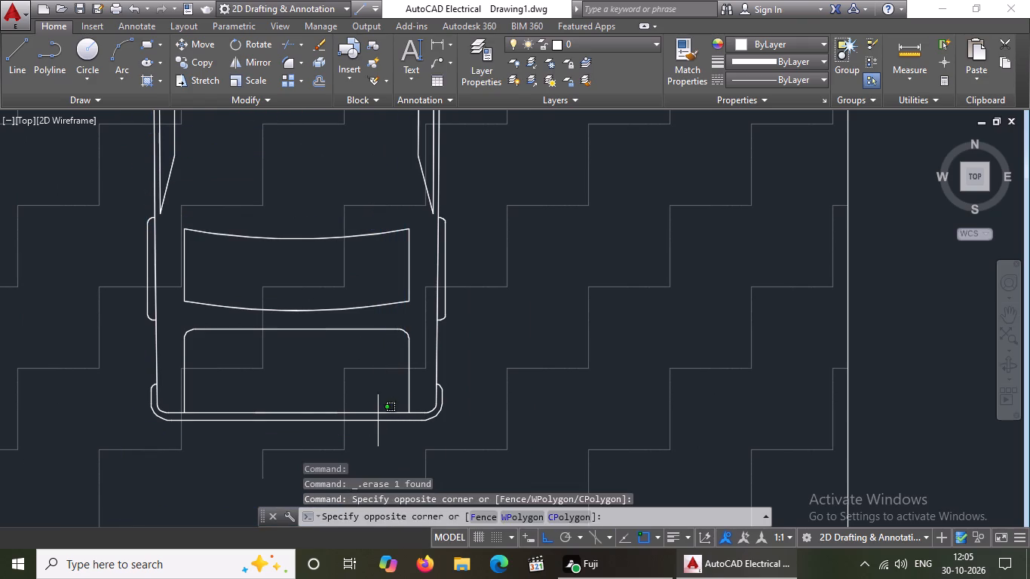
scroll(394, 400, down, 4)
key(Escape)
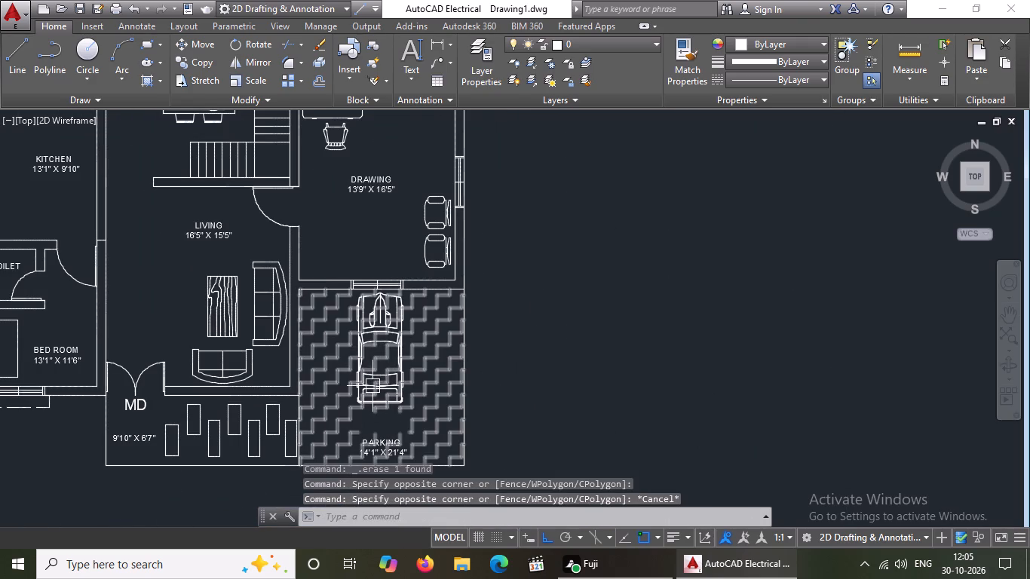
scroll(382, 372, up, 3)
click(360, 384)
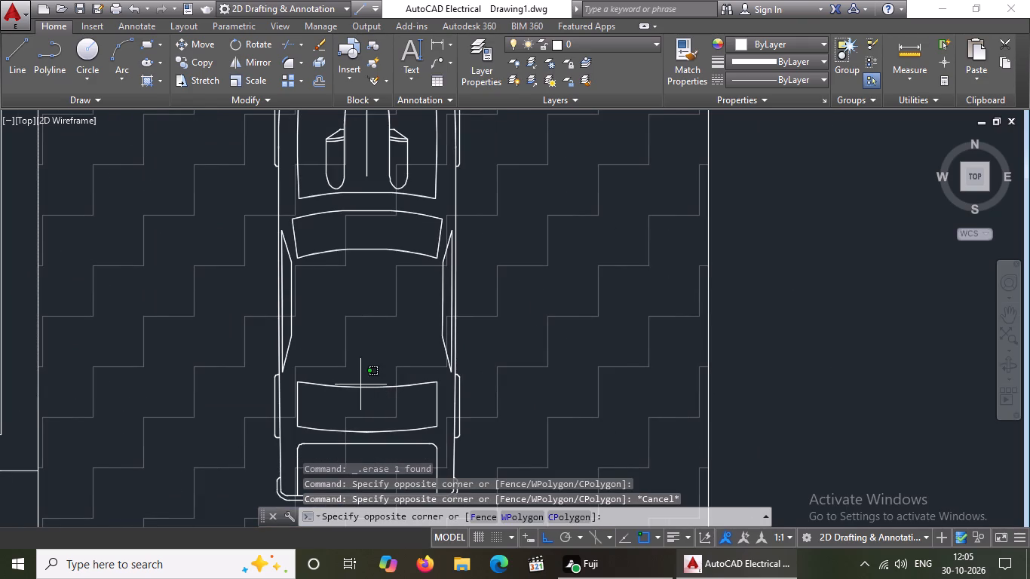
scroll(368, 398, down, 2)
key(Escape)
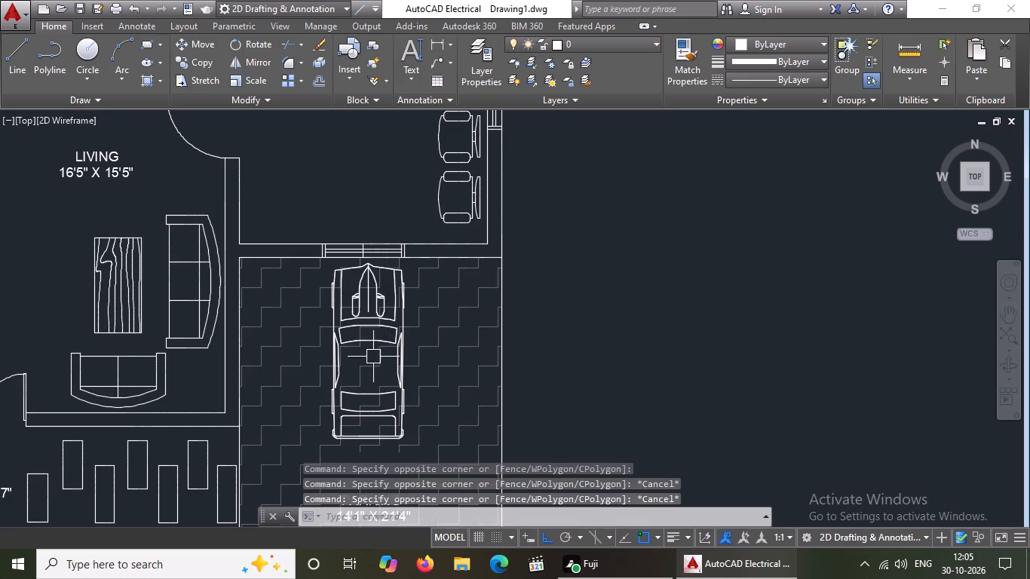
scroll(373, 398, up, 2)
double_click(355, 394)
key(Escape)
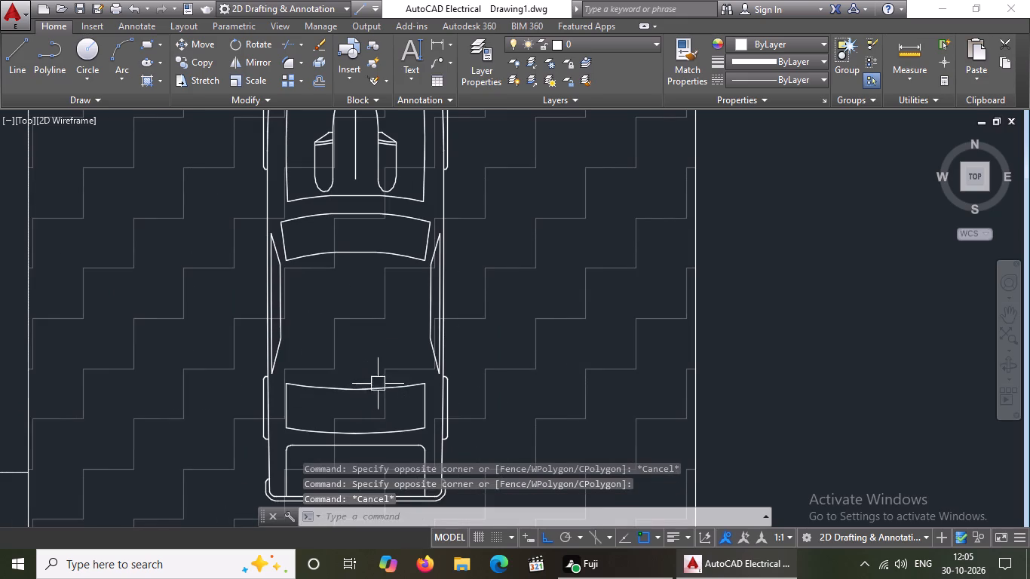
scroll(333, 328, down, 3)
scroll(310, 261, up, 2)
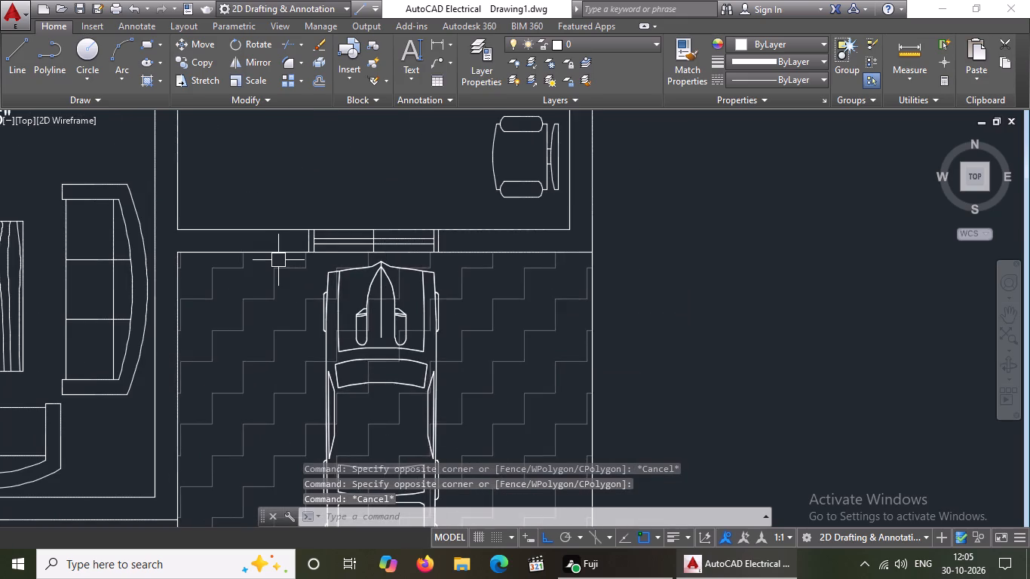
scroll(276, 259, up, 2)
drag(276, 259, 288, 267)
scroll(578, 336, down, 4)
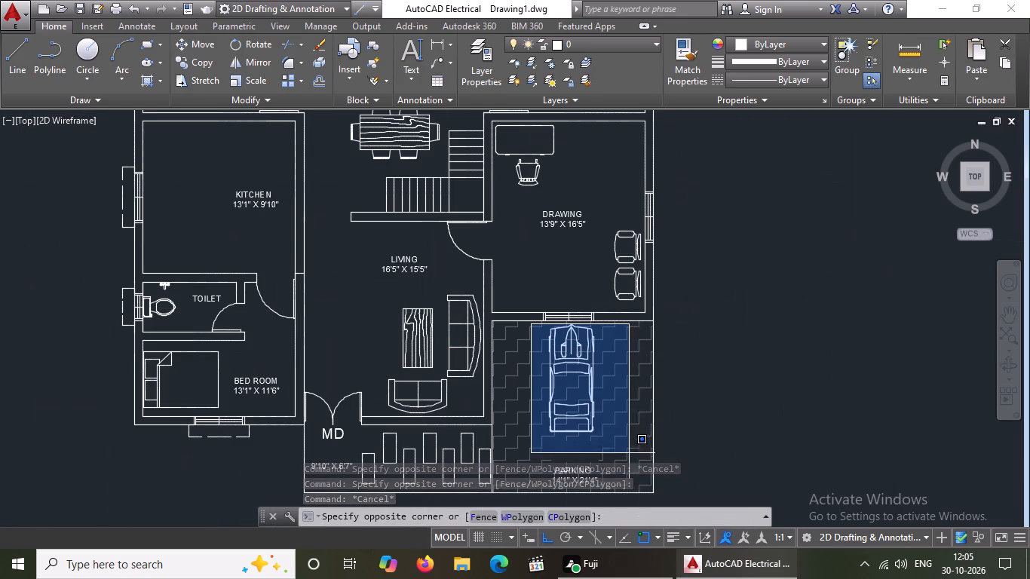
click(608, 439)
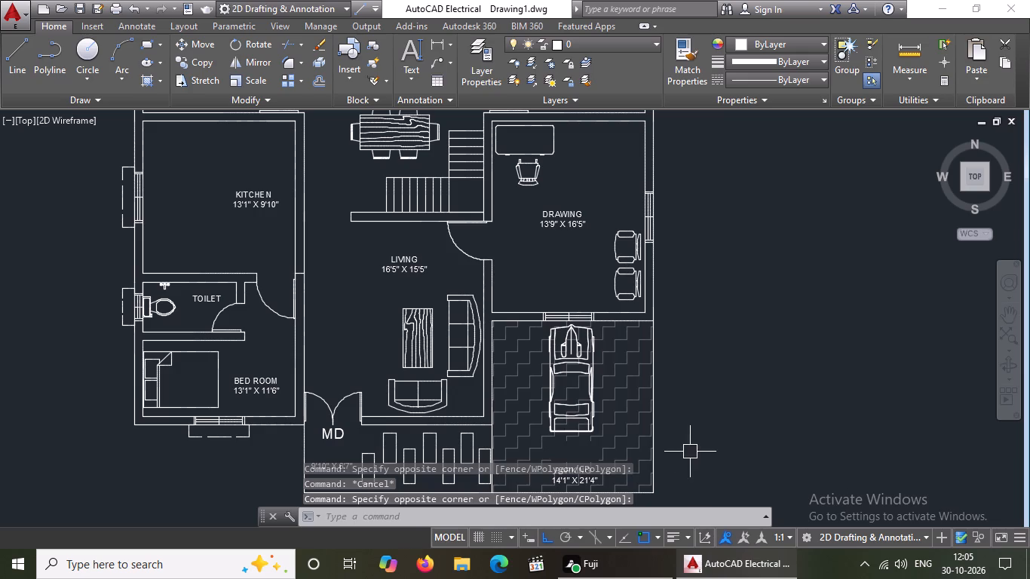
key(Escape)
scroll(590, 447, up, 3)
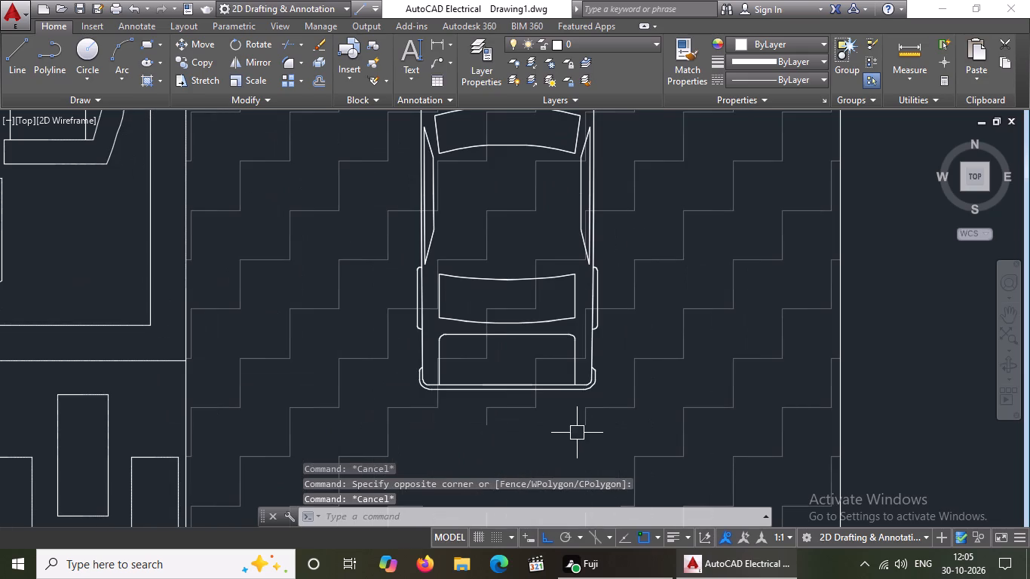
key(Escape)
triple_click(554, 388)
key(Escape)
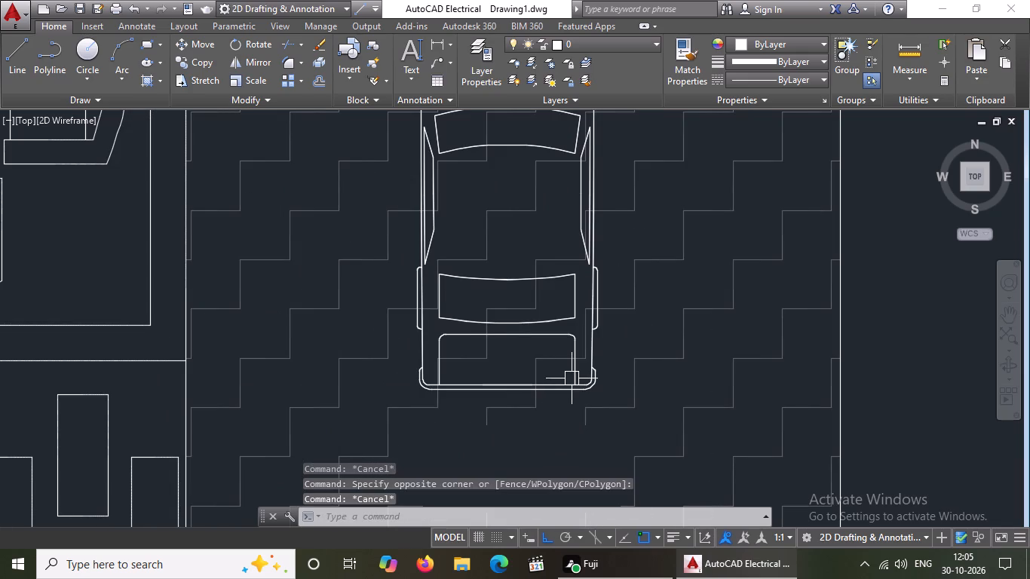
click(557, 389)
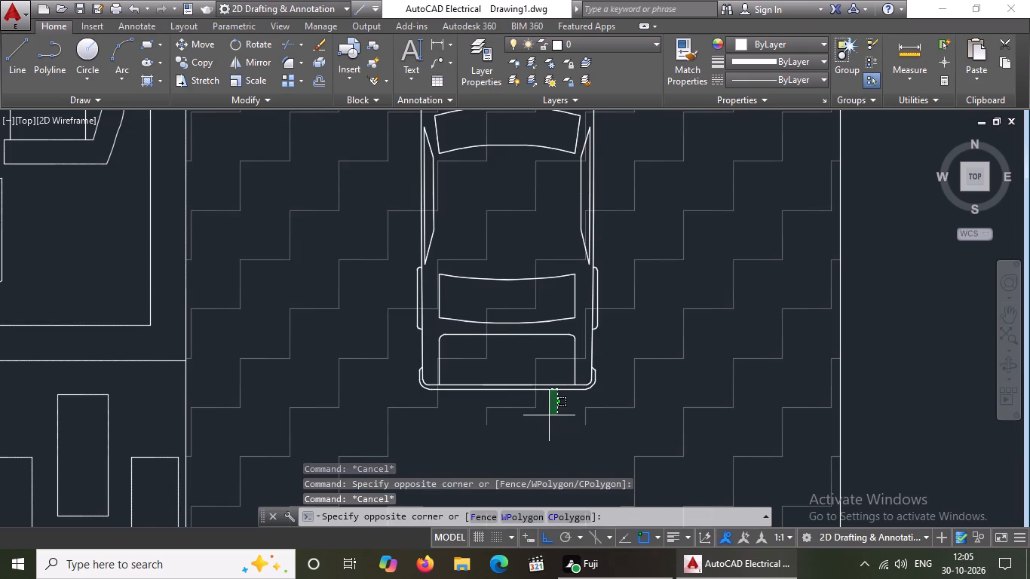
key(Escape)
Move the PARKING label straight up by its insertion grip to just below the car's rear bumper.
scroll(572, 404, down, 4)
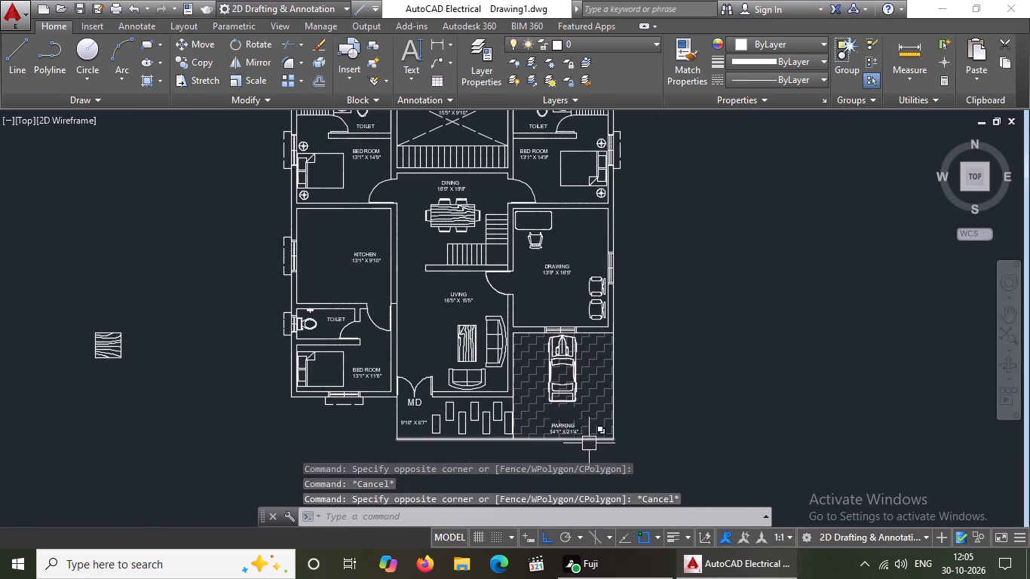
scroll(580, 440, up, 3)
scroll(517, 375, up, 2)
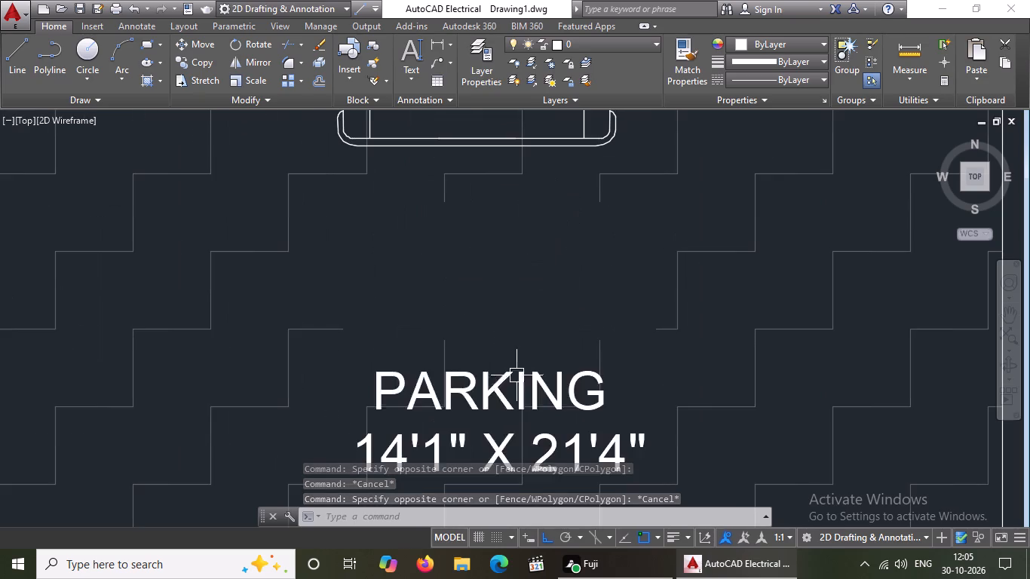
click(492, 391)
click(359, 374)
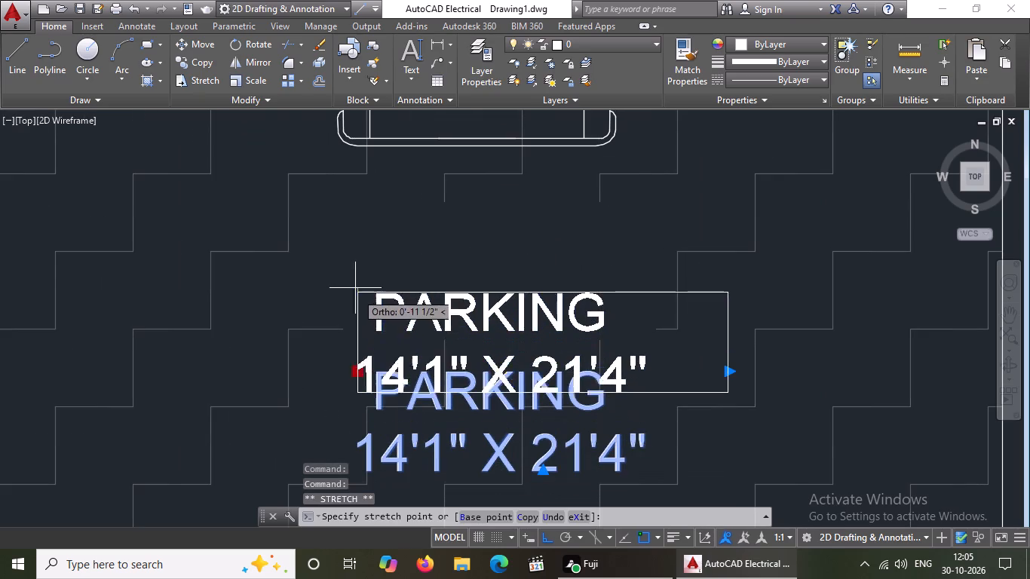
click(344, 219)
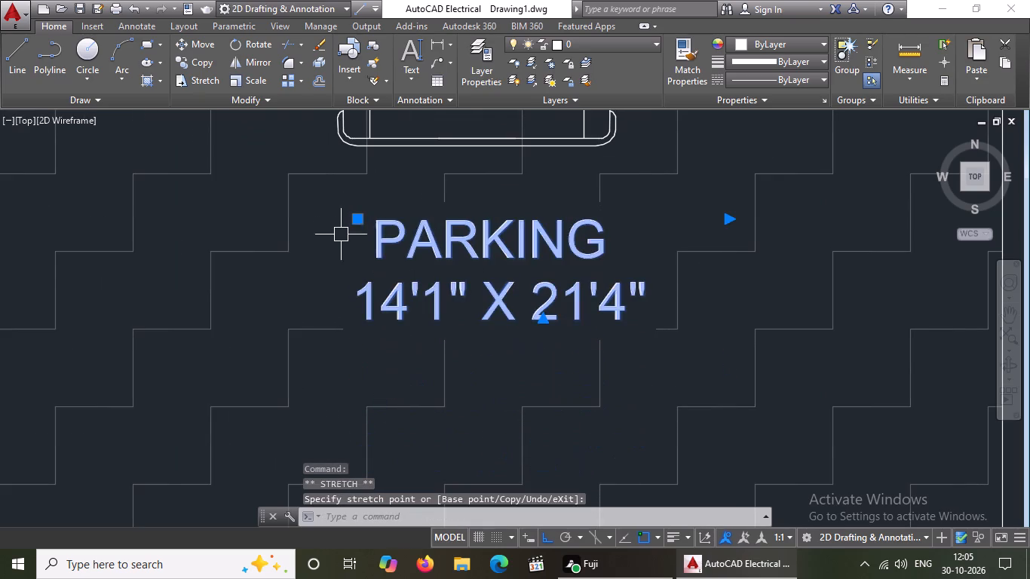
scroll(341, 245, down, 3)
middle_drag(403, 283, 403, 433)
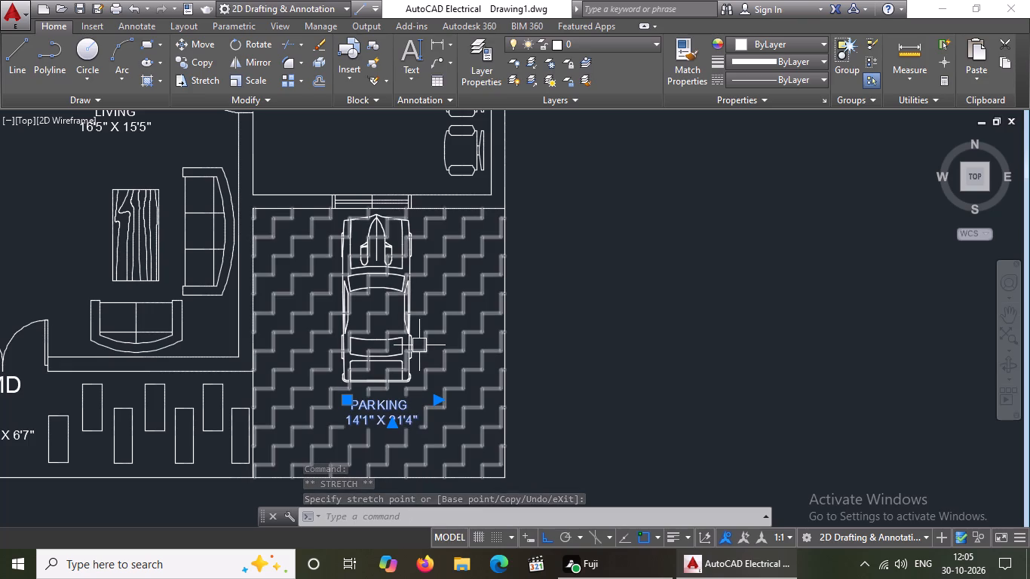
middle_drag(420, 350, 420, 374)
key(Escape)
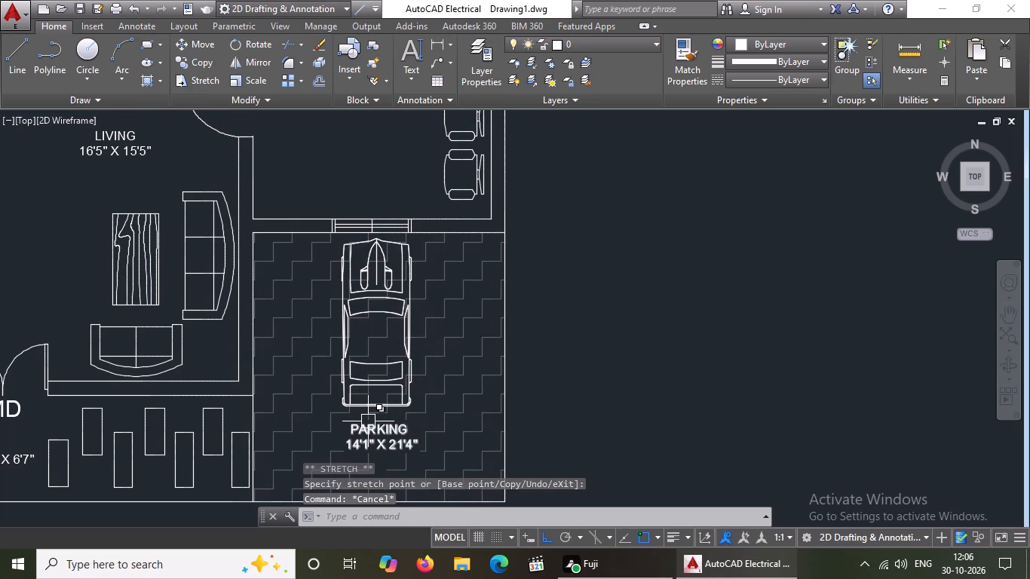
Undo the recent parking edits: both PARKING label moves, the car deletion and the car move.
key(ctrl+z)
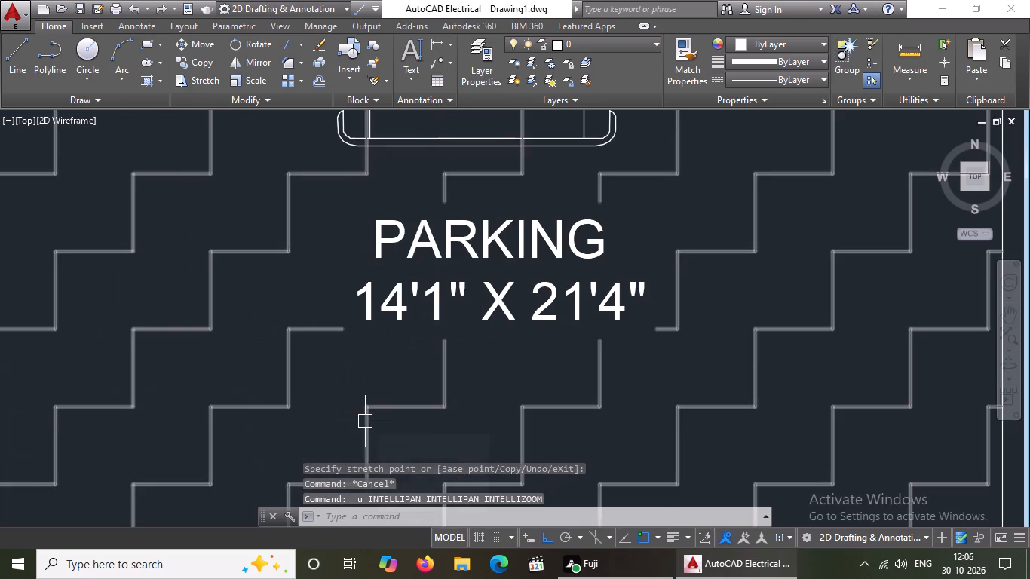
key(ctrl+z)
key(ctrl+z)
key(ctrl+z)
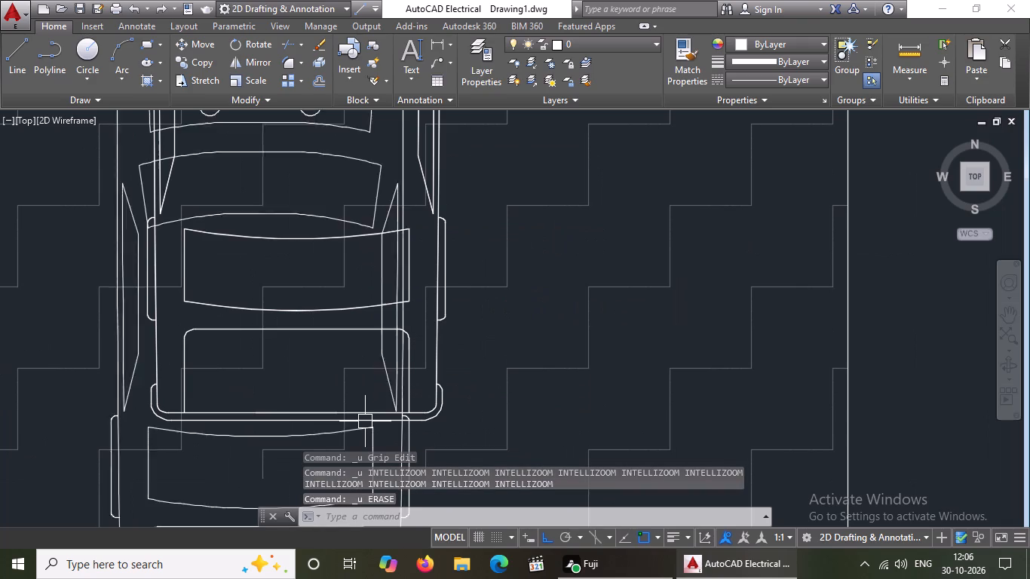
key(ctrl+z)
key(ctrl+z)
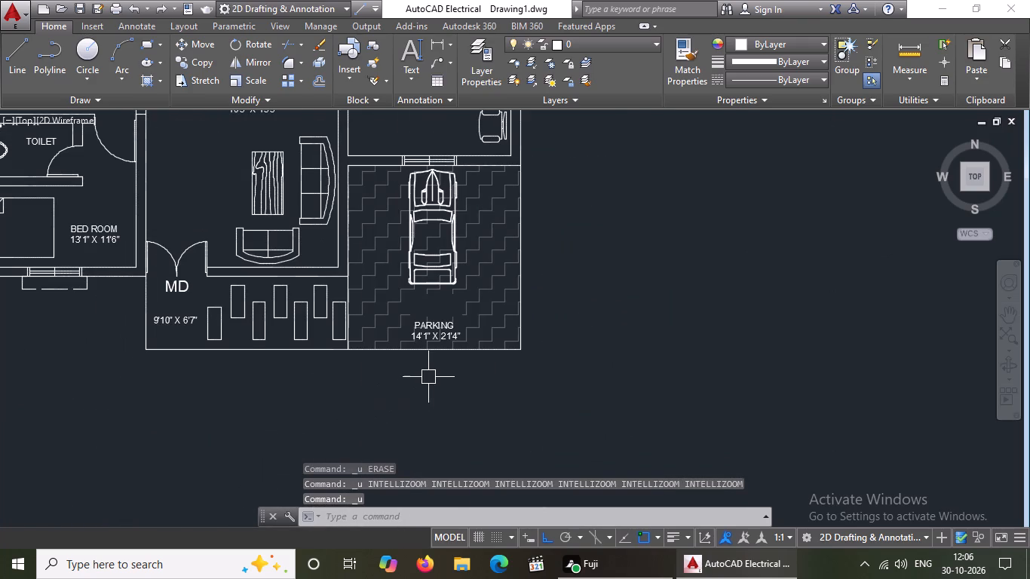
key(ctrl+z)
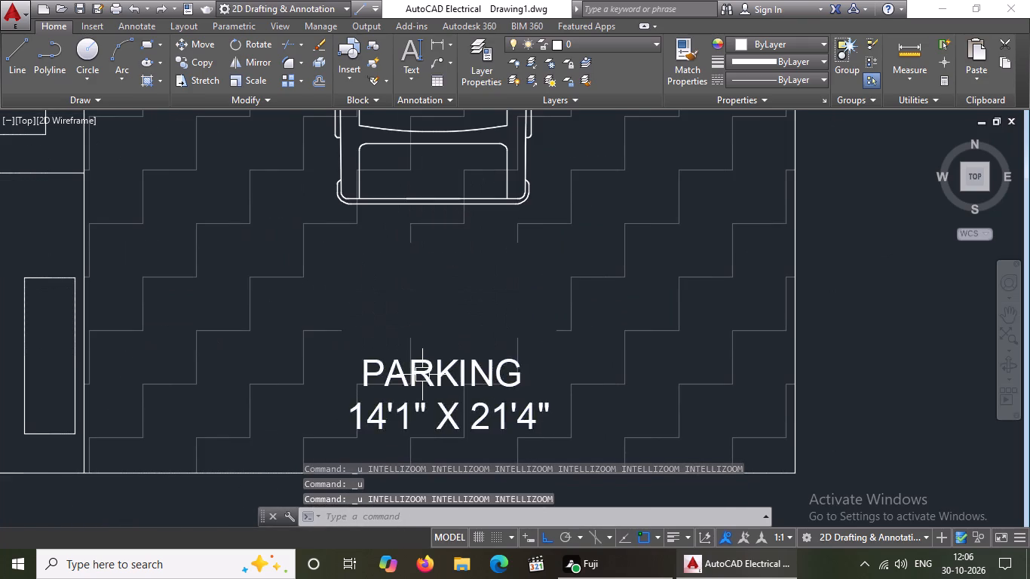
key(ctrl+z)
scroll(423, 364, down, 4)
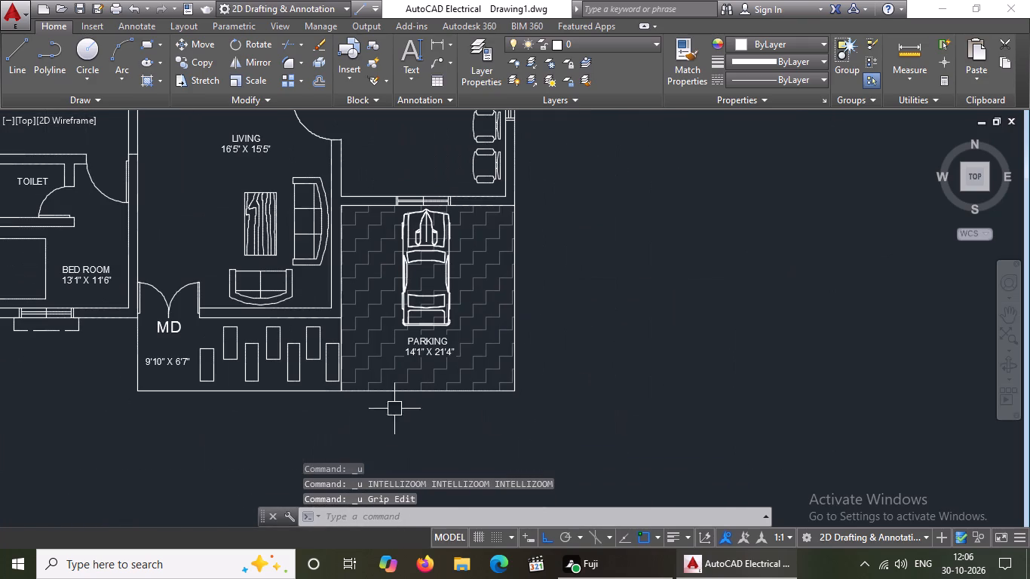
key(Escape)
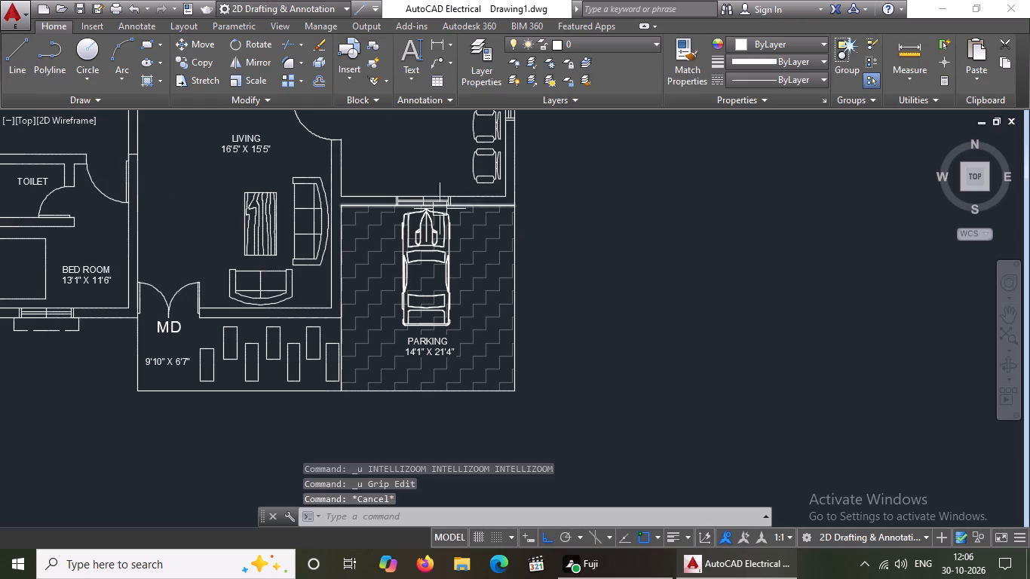
Draw the west end of the drawing room's south window sunshade: 5" west along the outer wall face, 1' south.
scroll(406, 199, up, 2)
scroll(404, 196, down, 2)
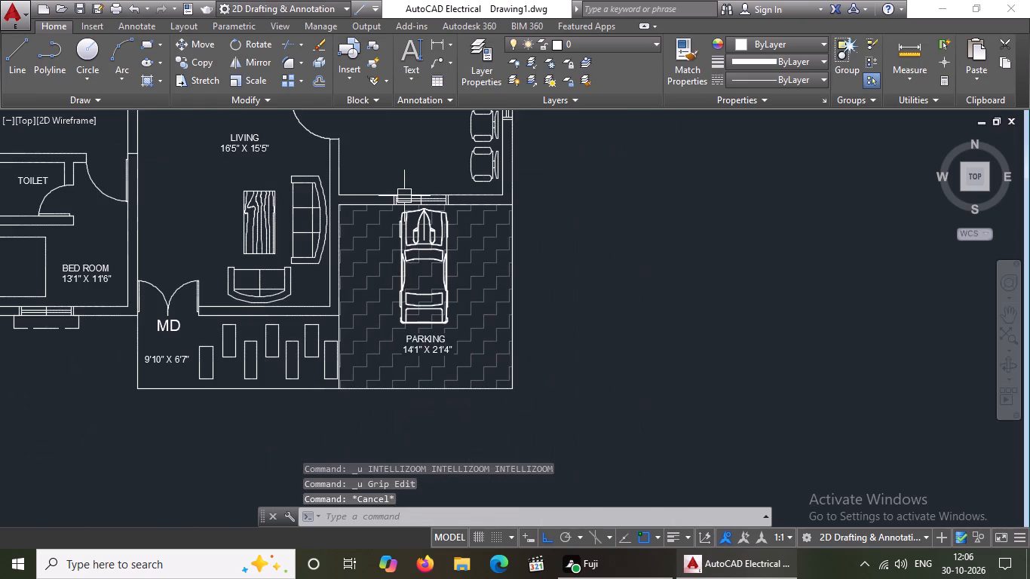
middle_drag(404, 196, 404, 301)
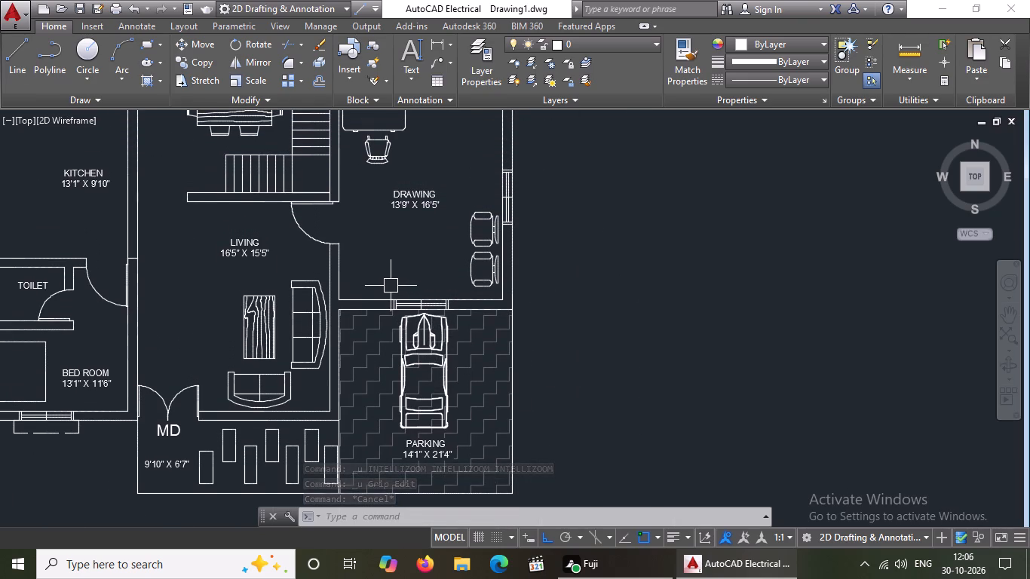
key(l)
key(Return)
scroll(414, 308, up, 3)
scroll(334, 290, up, 2)
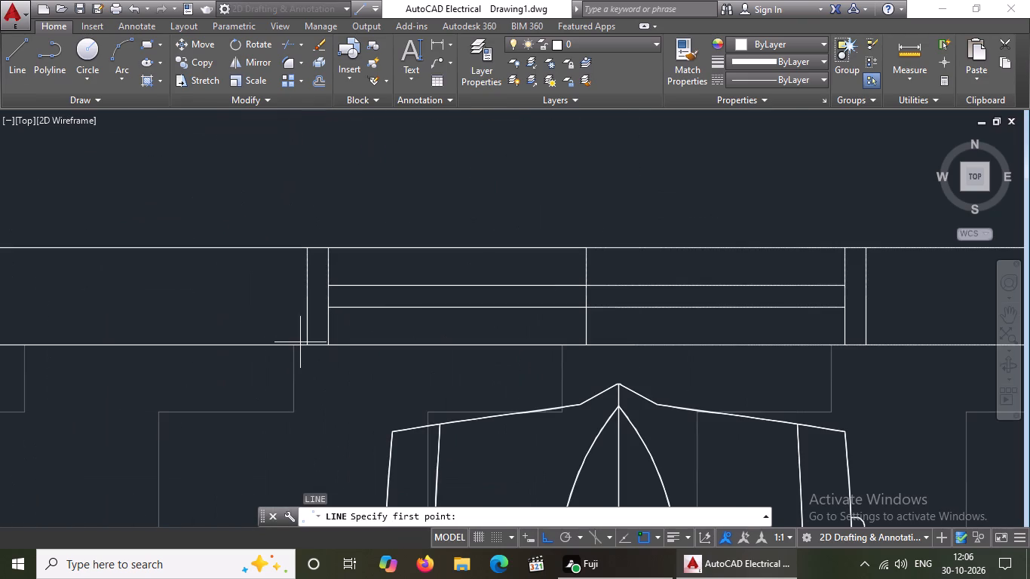
drag(305, 344, 275, 342)
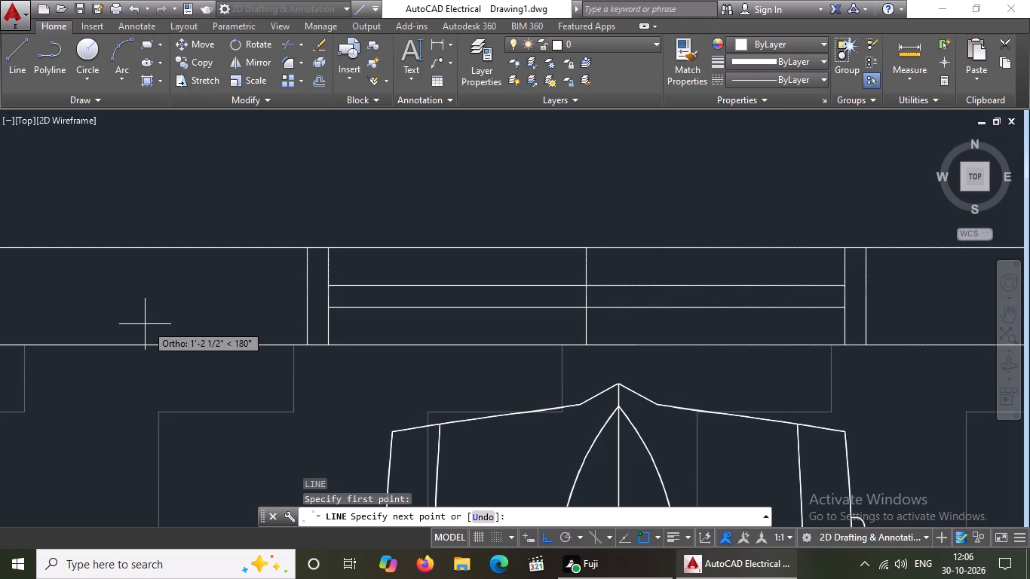
text(5")
key(Return)
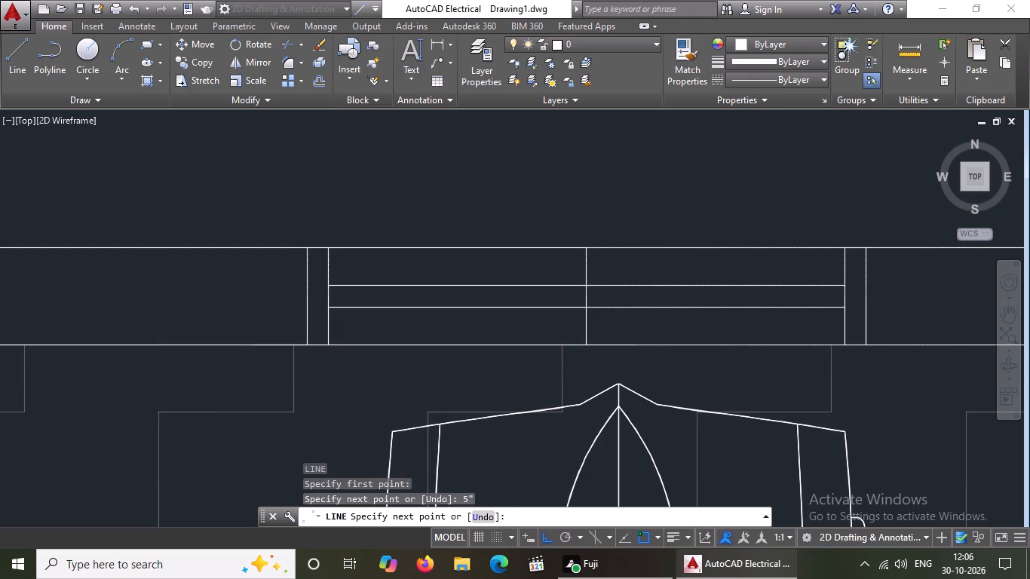
scroll(178, 293, down, 3)
key(1)
key(apostrophe)
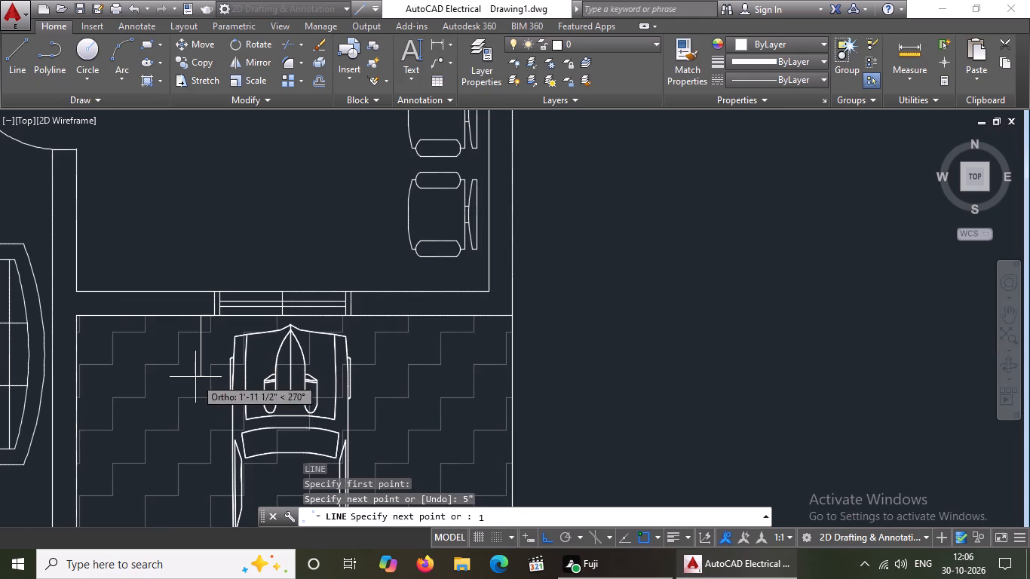
key(Return)
key(Return)
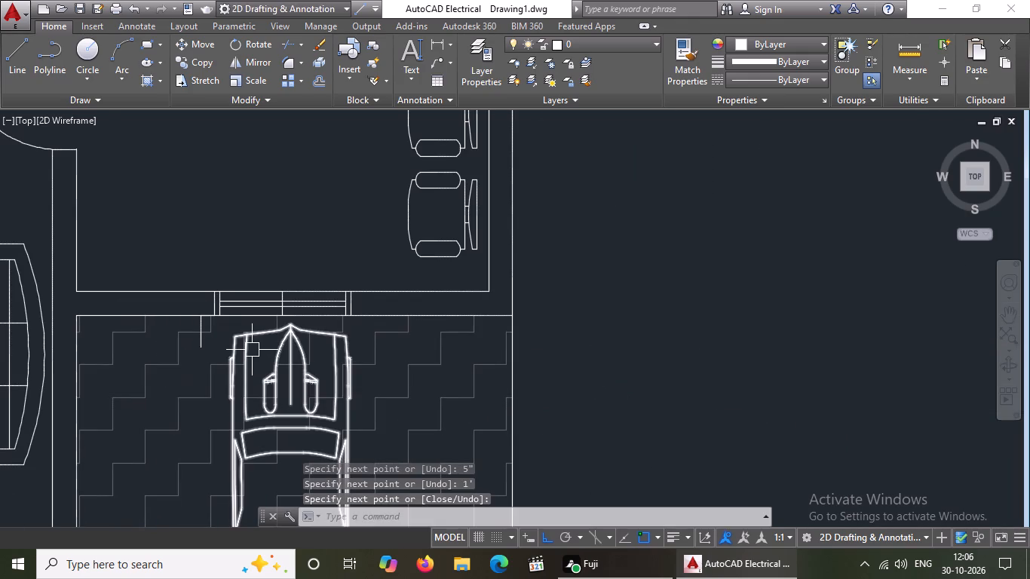
Draw the sunshade's east end, 5" along the wall and 1' south, and join it straight across to the west end.
key(l)
key(Return)
scroll(334, 311, up, 2)
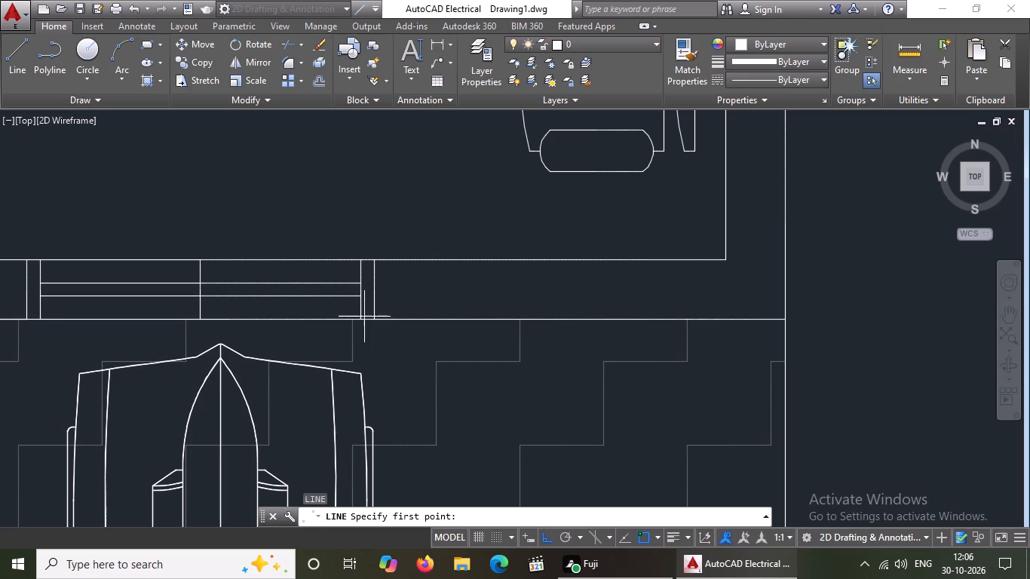
drag(376, 318, 440, 322)
key(5)
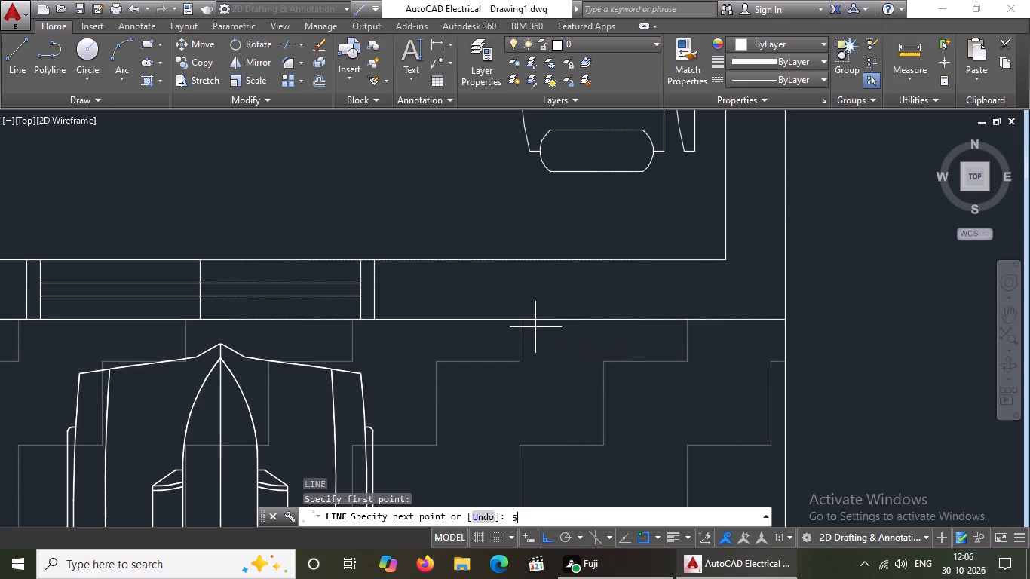
key(shift+quotedbl)
key(Return)
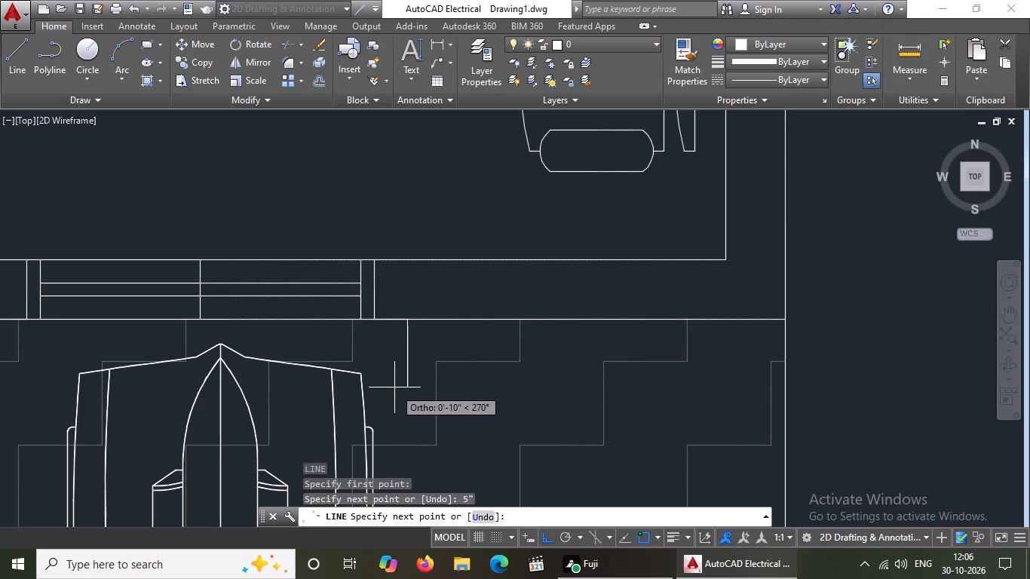
text(1')
key(Return)
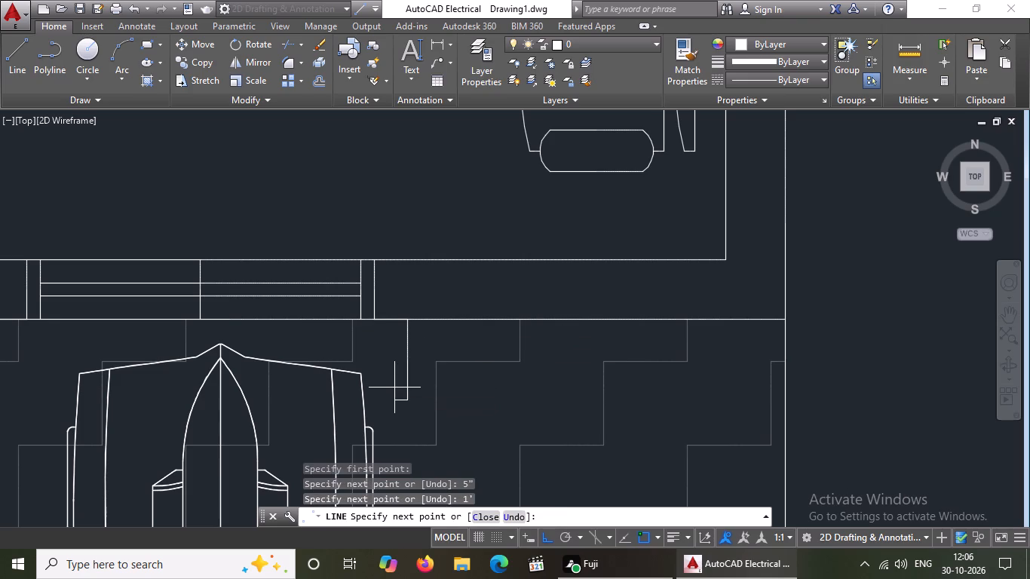
scroll(221, 369, down, 2)
scroll(134, 381, up, 3)
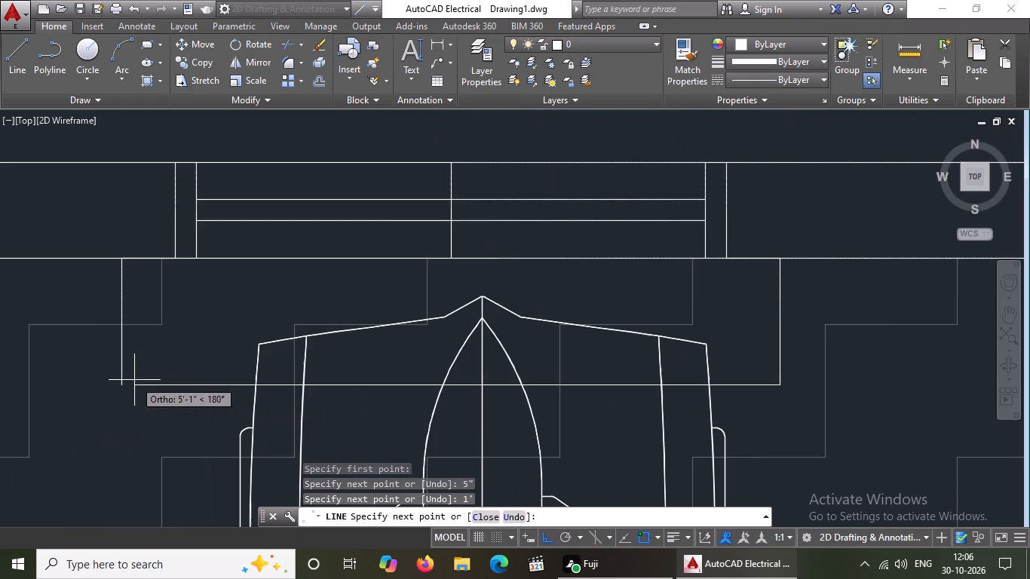
click(118, 387)
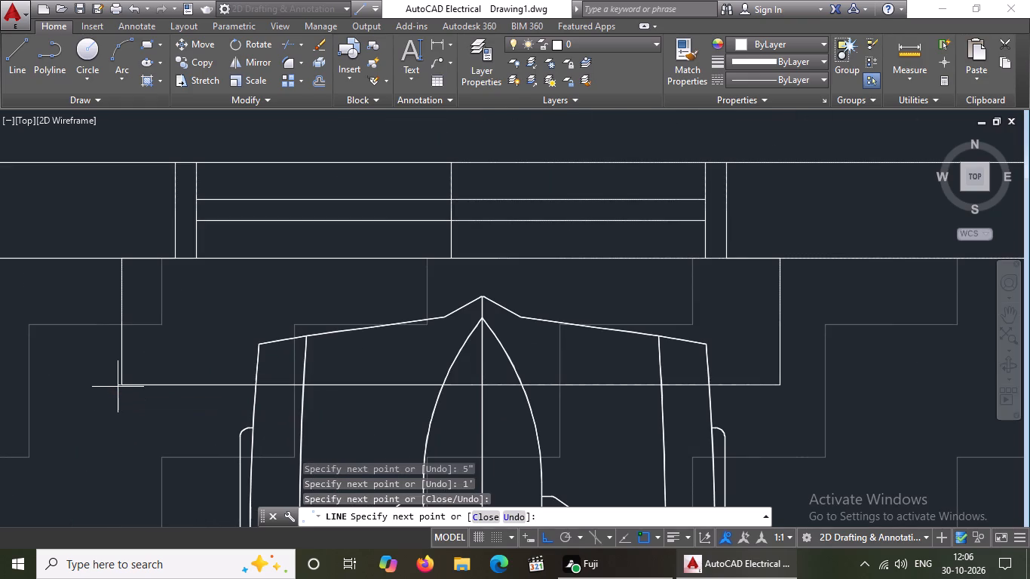
key(Escape)
Give the five south window sunshade lines the dashed ACAD_ISO02 linetype with a linetype scale of 2.
click(68, 231)
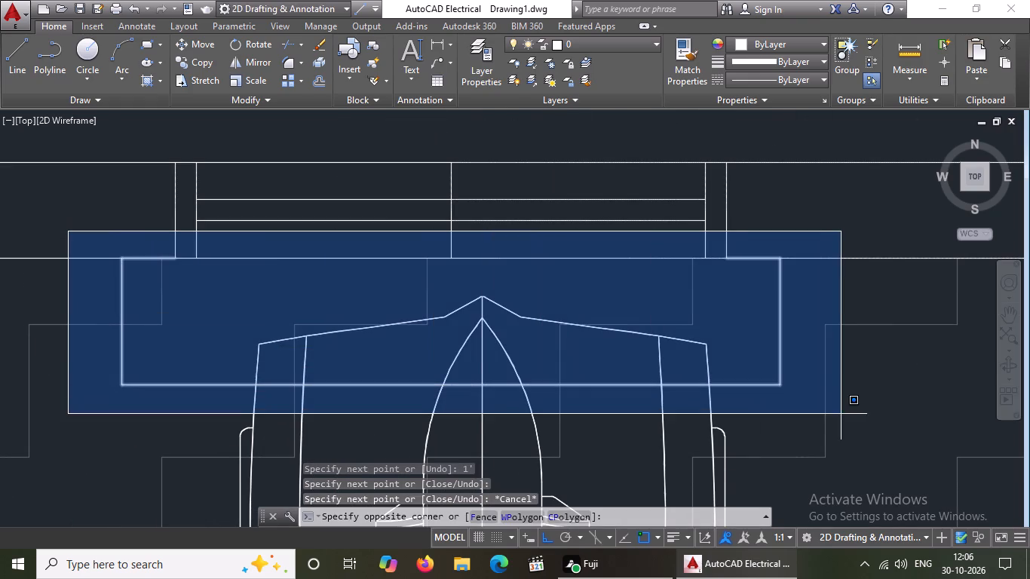
click(823, 413)
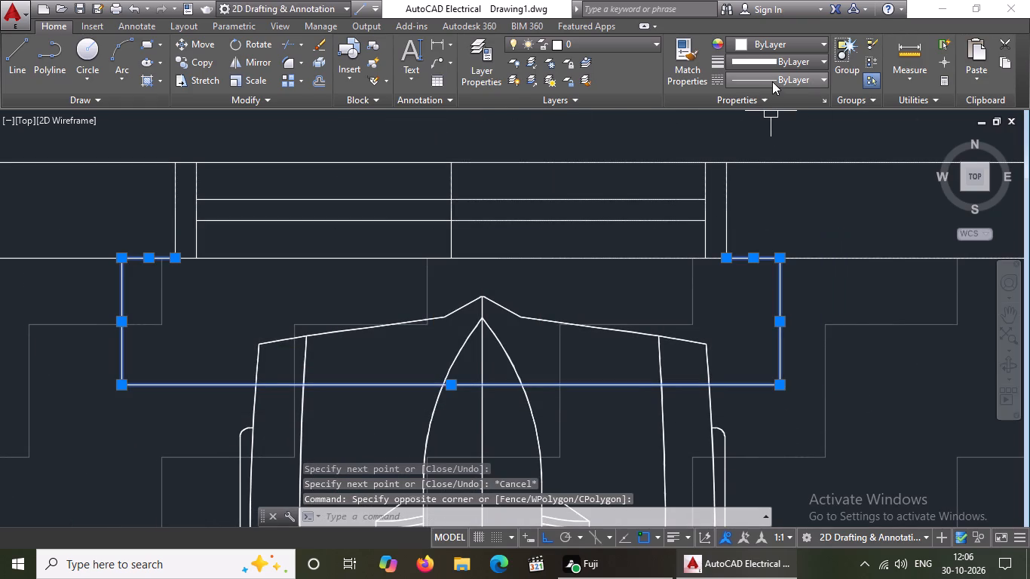
click(772, 81)
click(767, 141)
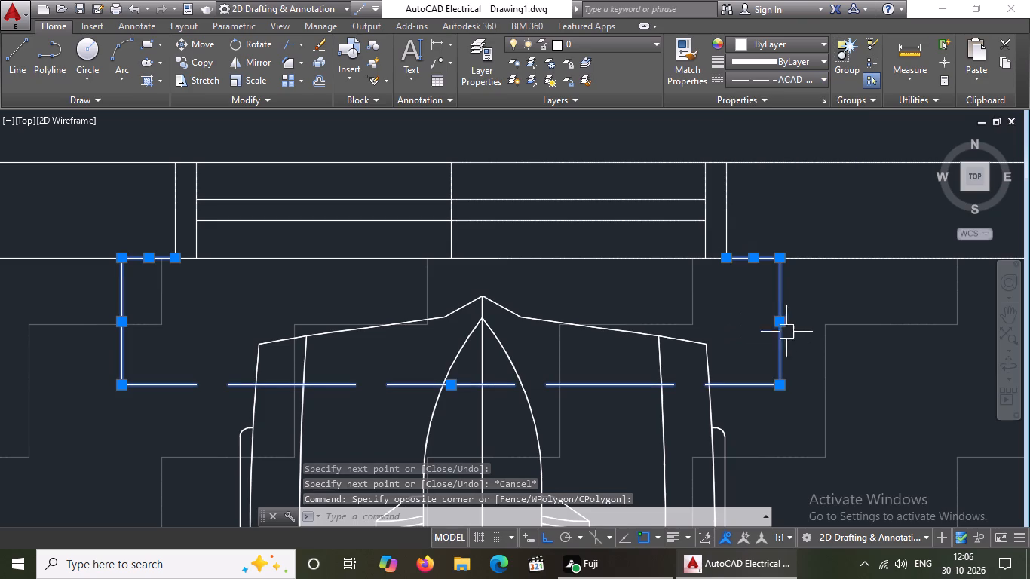
right_click(813, 305)
click(862, 516)
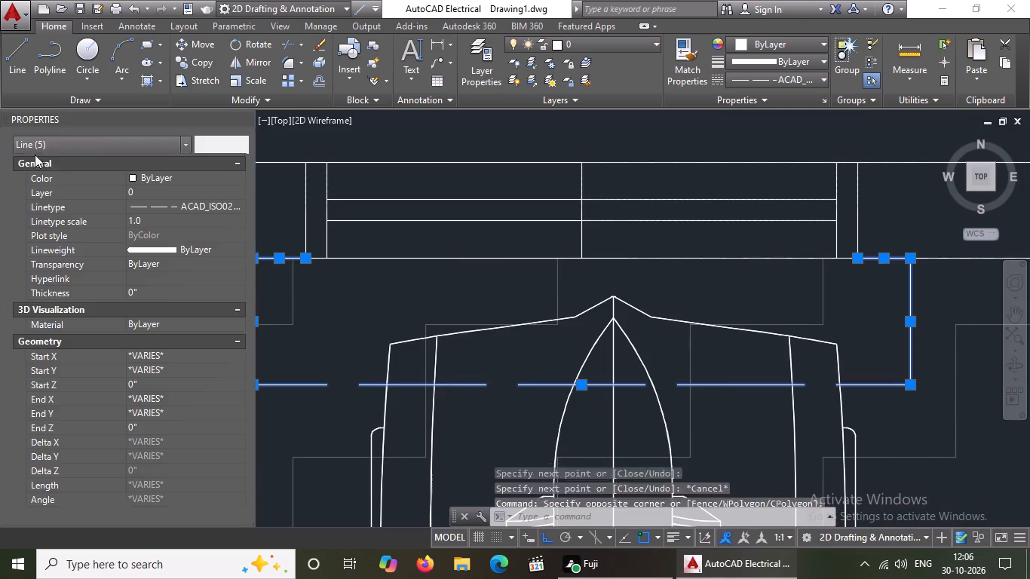
click(152, 221)
key(BackSpace)
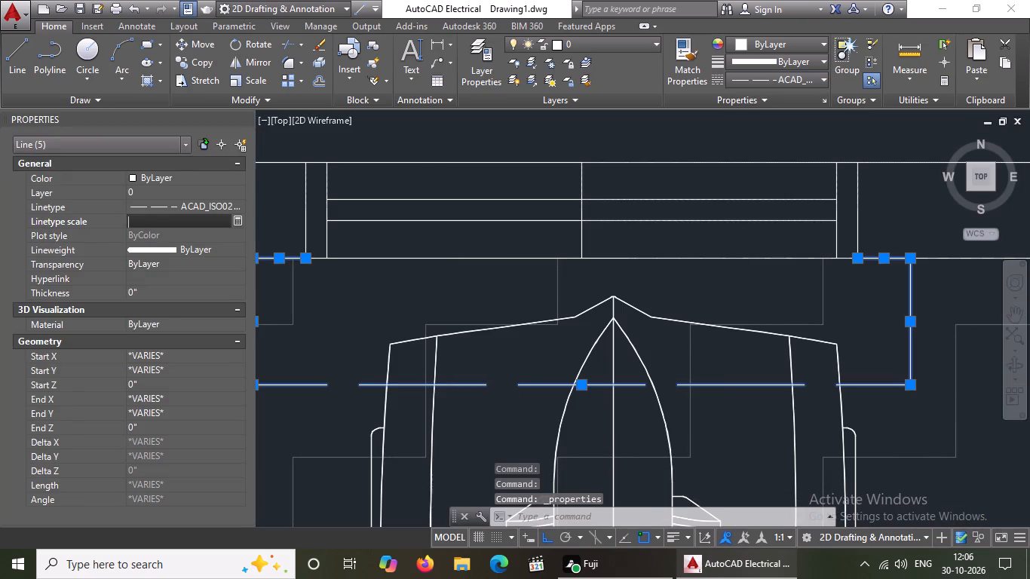
key(BackSpace)
key(2)
key(Return)
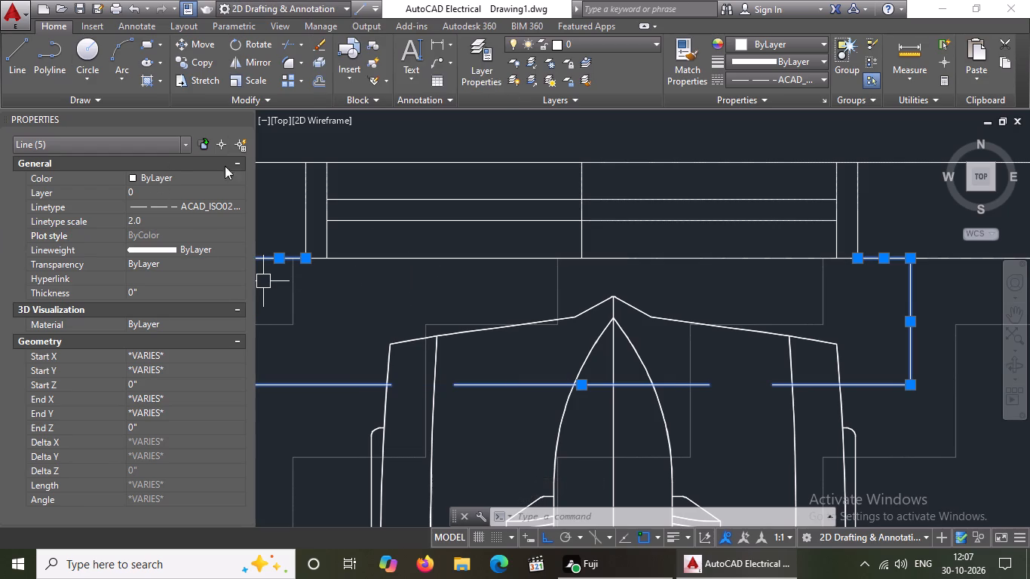
click(244, 118)
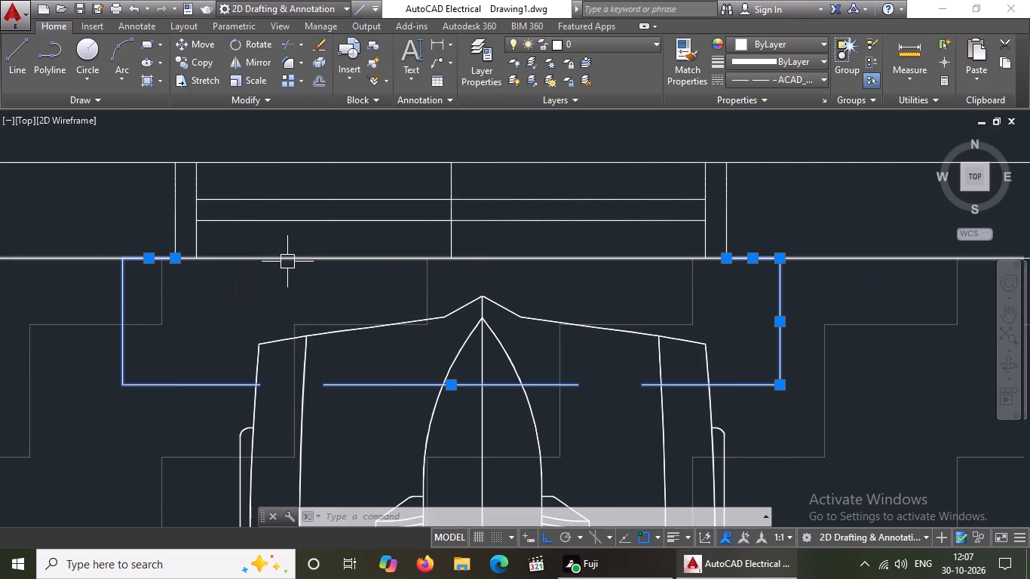
key(Escape)
key(Escape)
Draw the north end of the drawing room's east window sunshade: 5" north along the outer wall face, 1' east.
scroll(377, 305, down, 4)
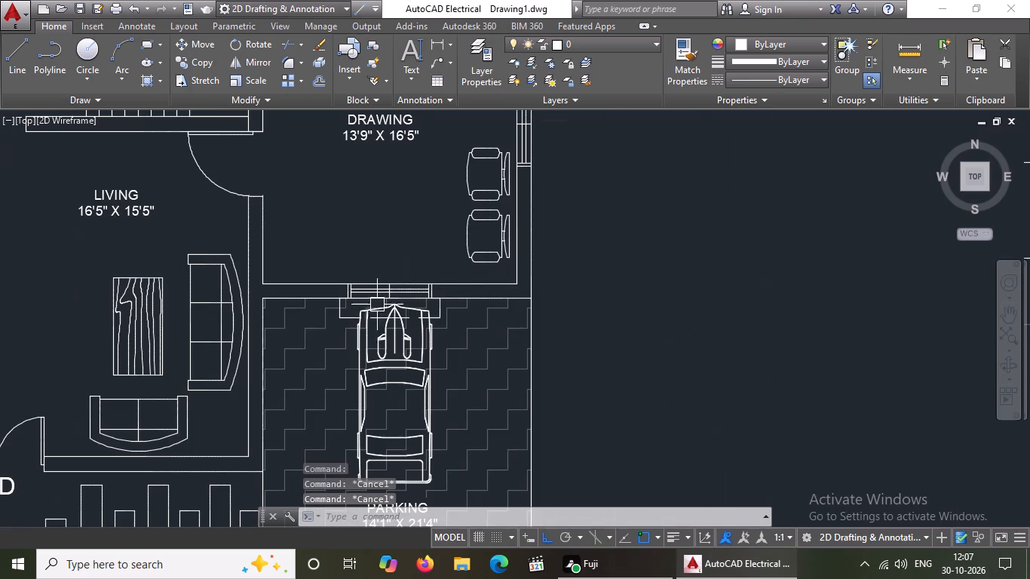
middle_drag(401, 317, 404, 335)
middle_drag(447, 320, 398, 406)
scroll(500, 166, up, 3)
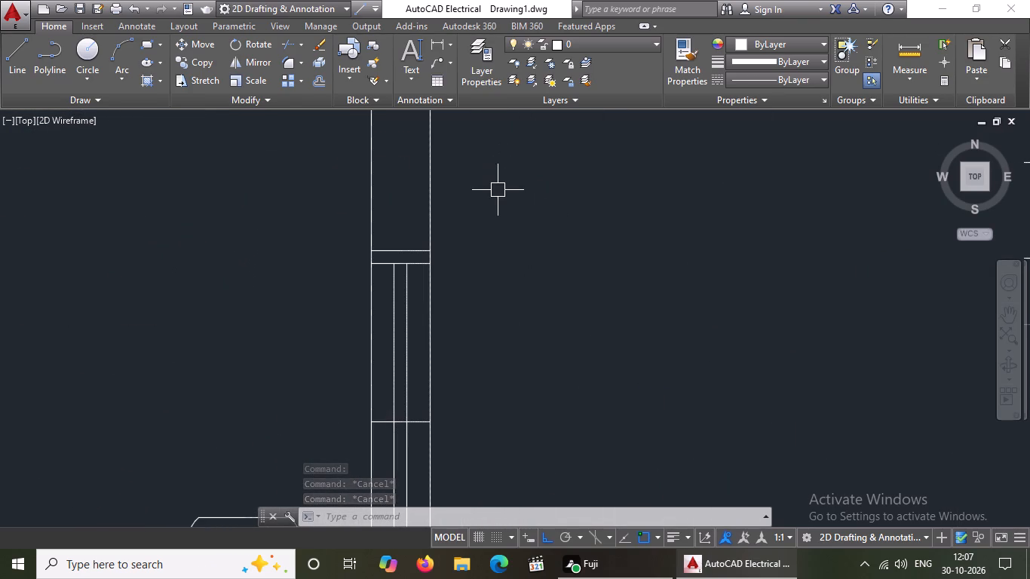
key(l)
key(Escape)
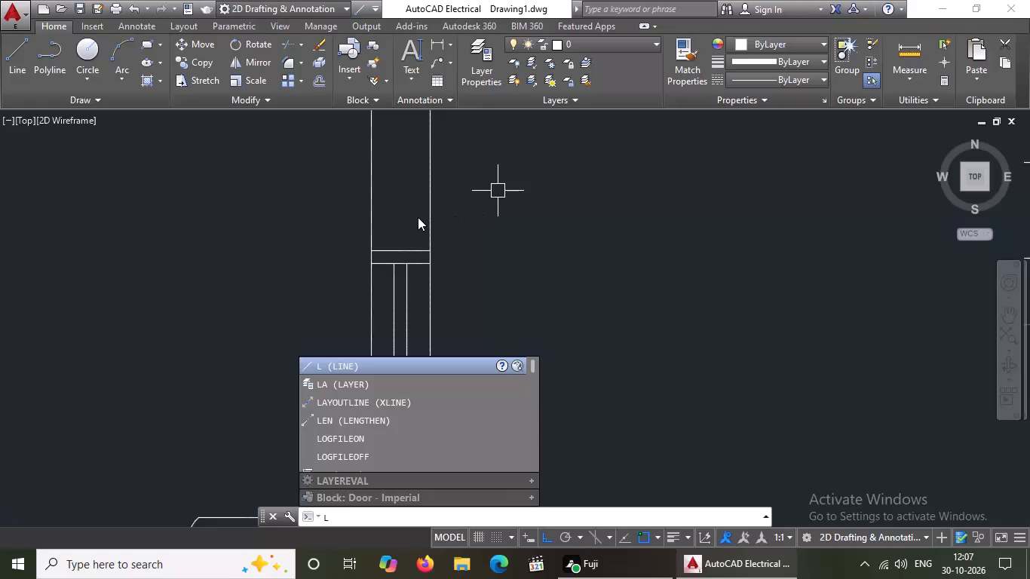
key(l)
key(Return)
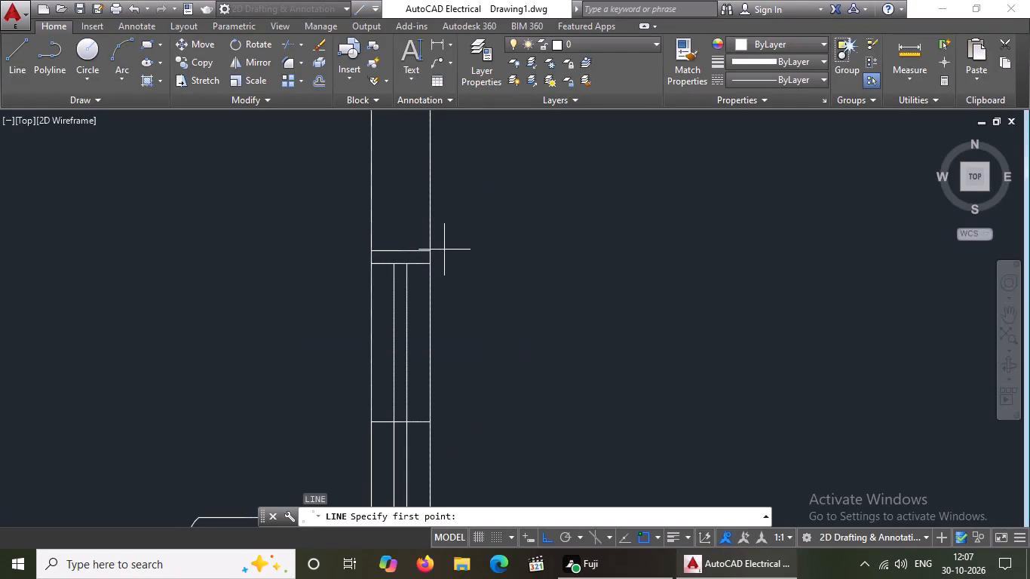
click(424, 250)
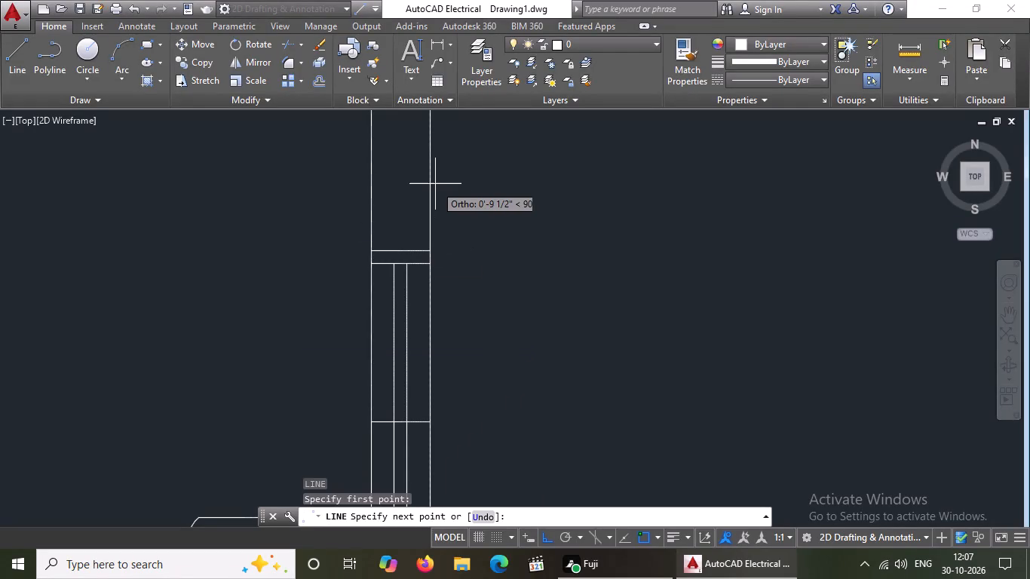
key(5)
key(shift+quotedbl)
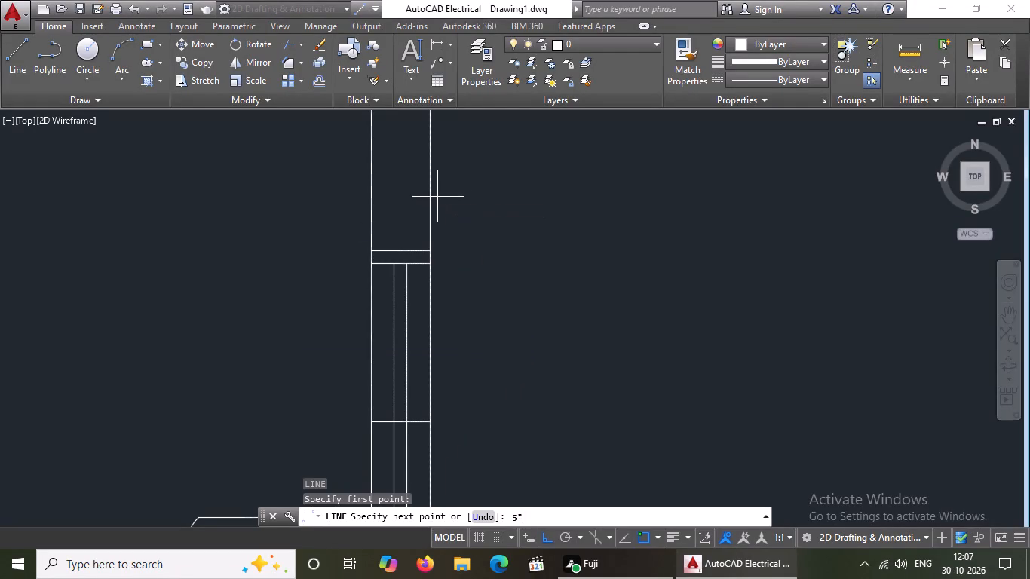
key(Return)
key(1)
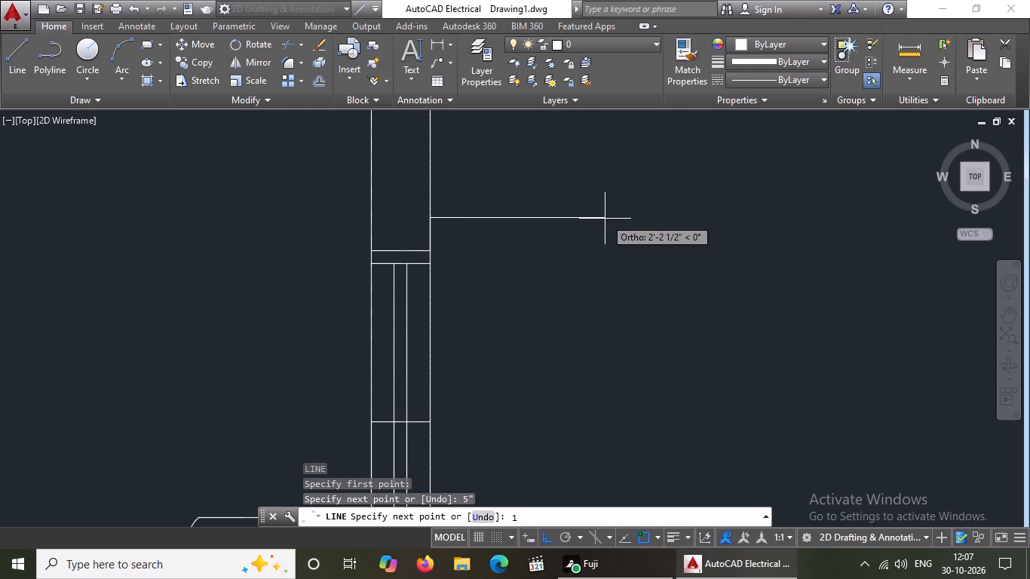
key(apostrophe)
key(Return)
scroll(578, 221, down, 4)
key(Return)
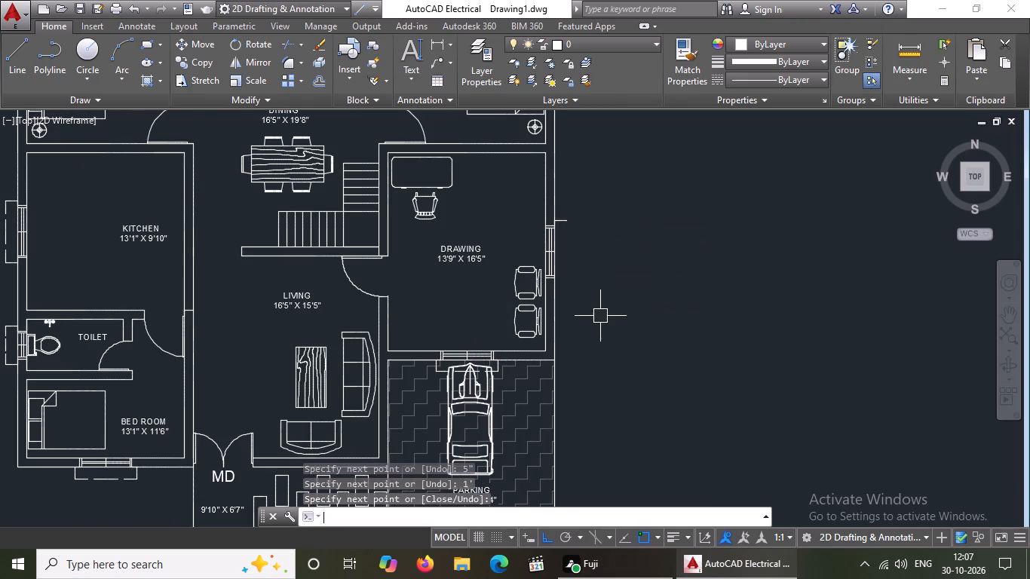
Draw the east window sunshade's south end, 5" along the wall and 1' east, and join it straight to the north end.
key(l)
key(Return)
scroll(572, 317, up, 3)
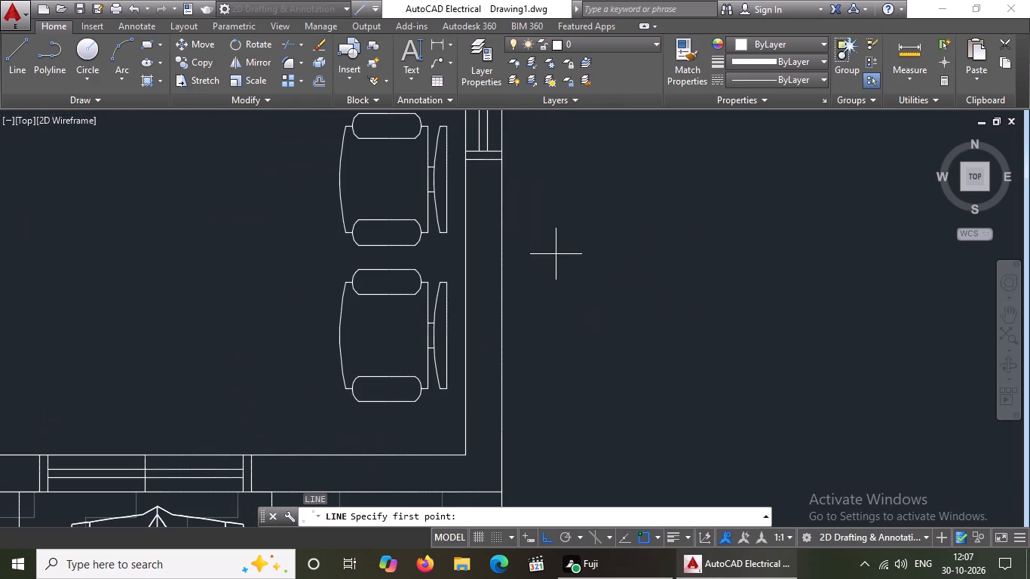
drag(498, 158, 498, 204)
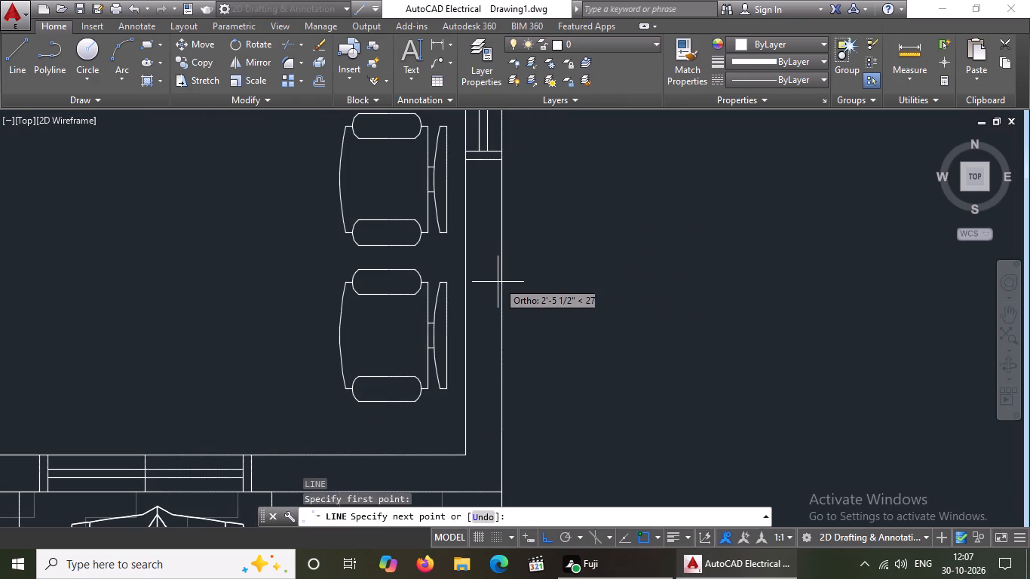
key(5)
key(shift+quotedbl)
key(Return)
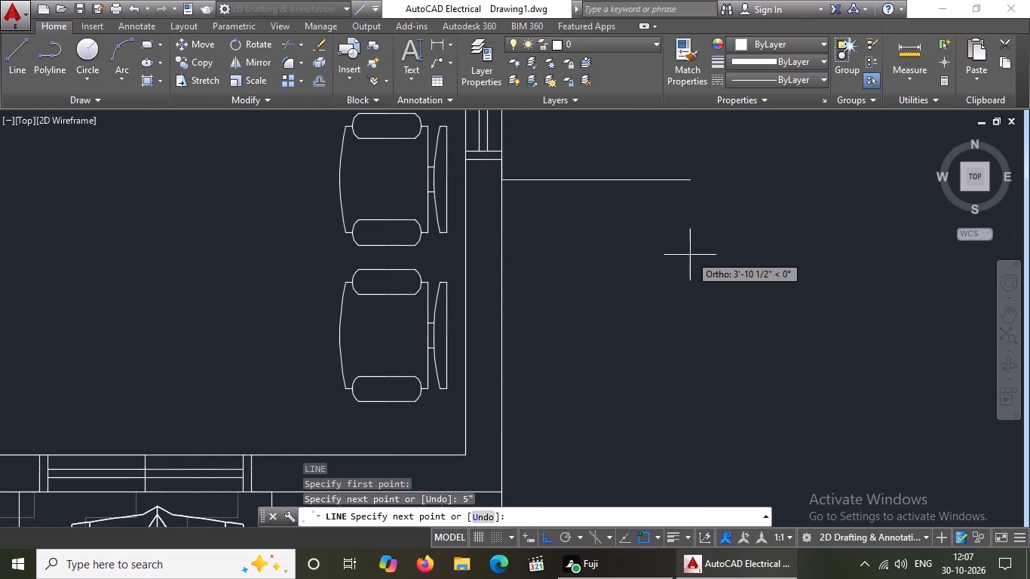
key(1)
key(apostrophe)
key(Return)
scroll(628, 300, down, 3)
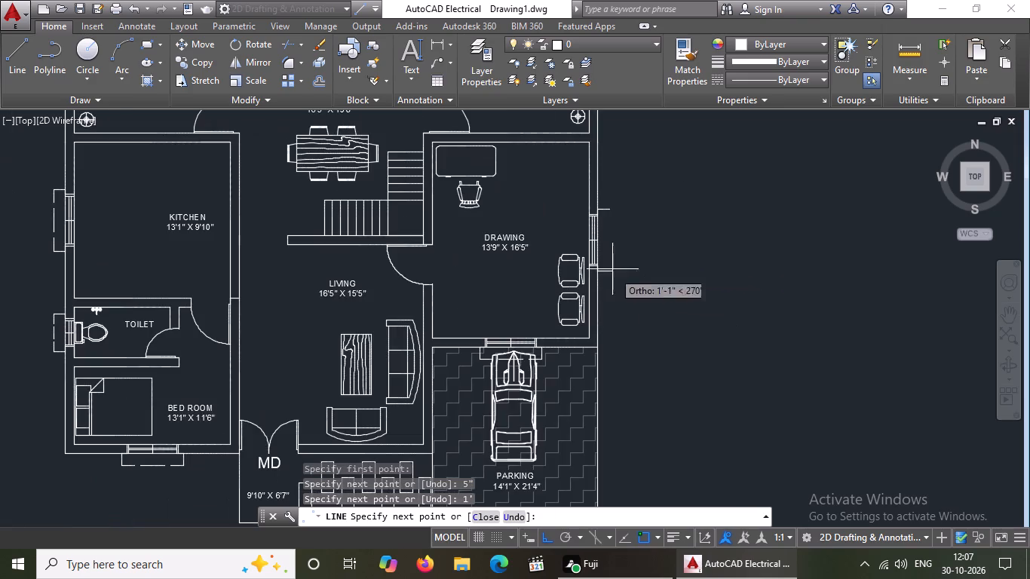
scroll(616, 207, up, 3)
click(579, 217)
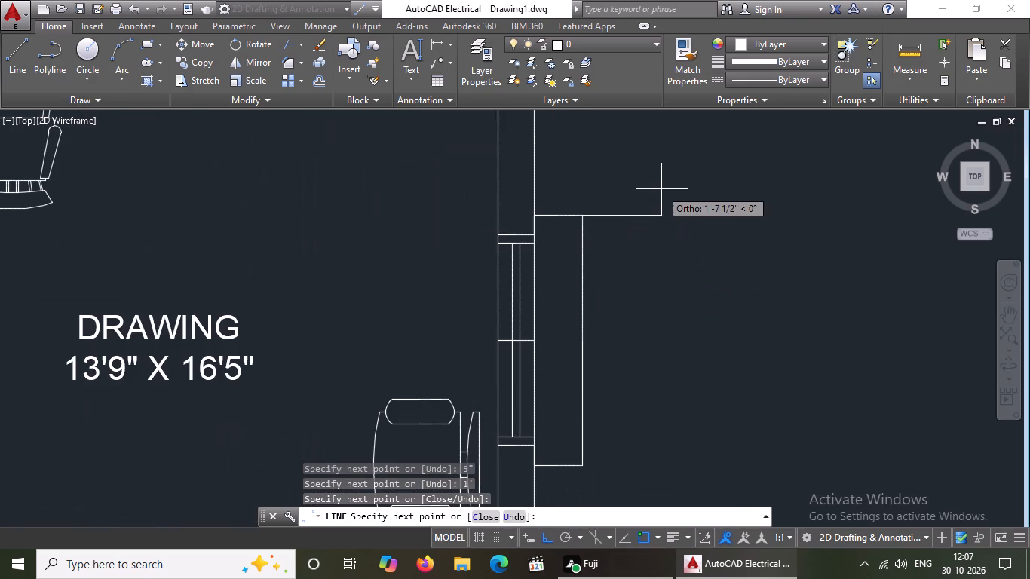
key(Escape)
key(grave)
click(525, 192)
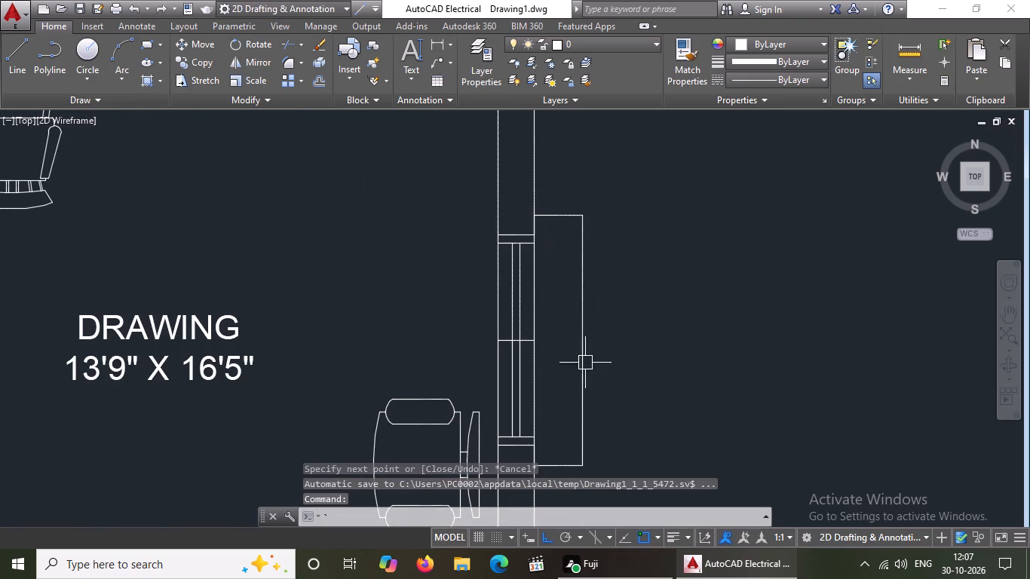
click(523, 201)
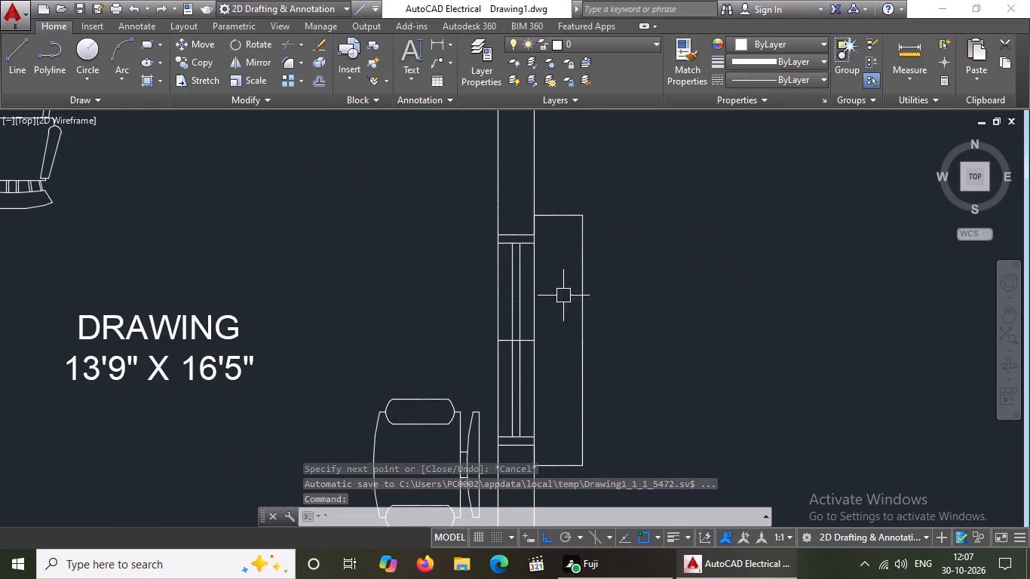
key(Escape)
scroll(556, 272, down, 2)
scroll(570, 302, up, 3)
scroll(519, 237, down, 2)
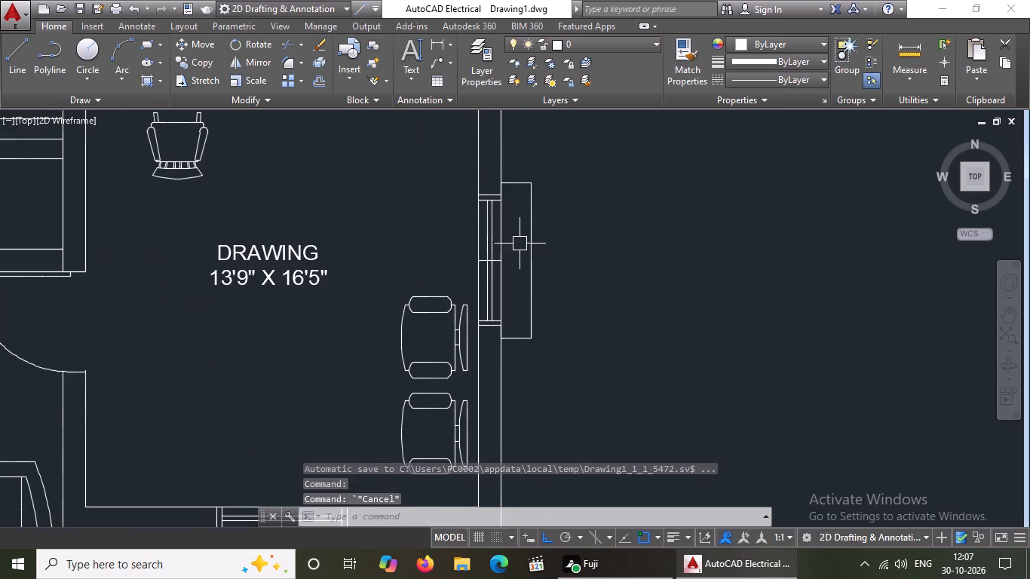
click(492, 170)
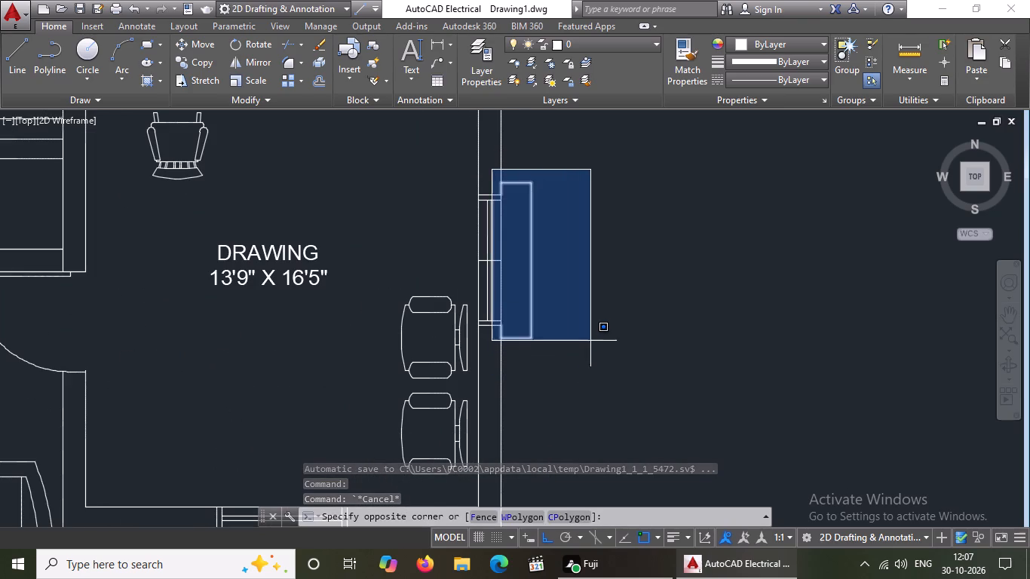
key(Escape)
Give the five east window sunshade lines the dashed ACAD_ISO02W100 linetype with a linetype scale of 2.
scroll(497, 204, up, 2)
click(489, 134)
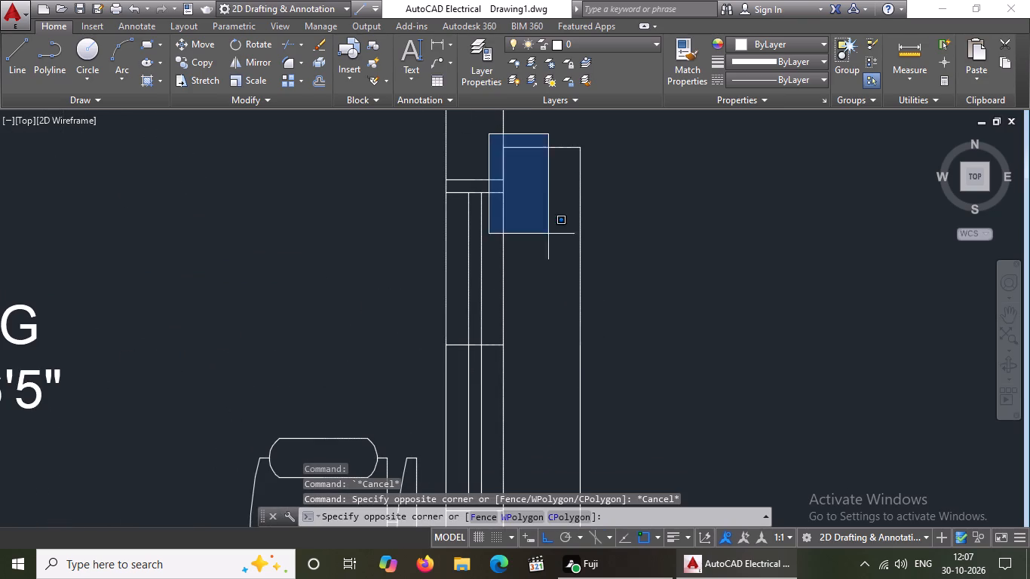
scroll(648, 307, down, 3)
click(670, 394)
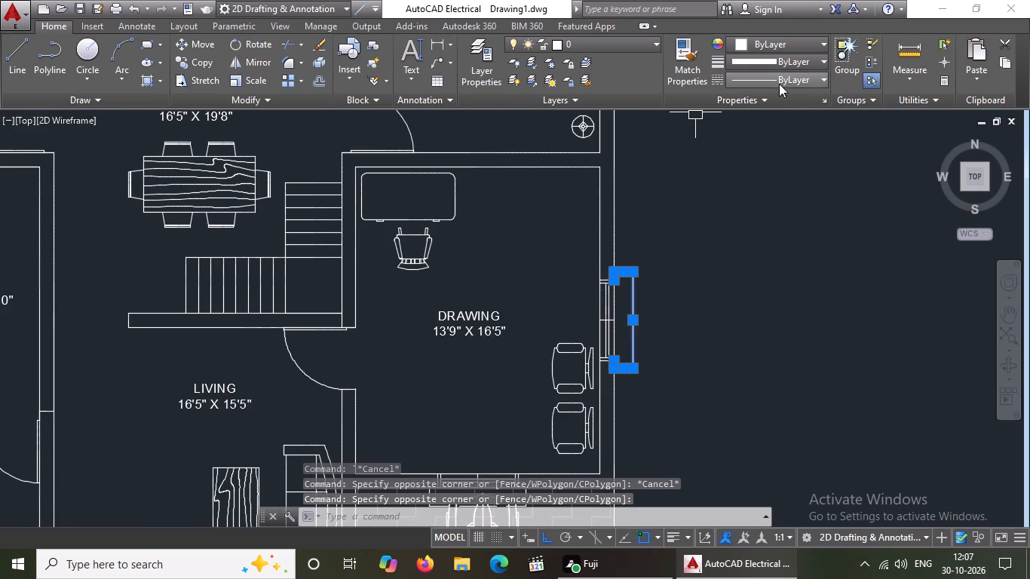
click(789, 78)
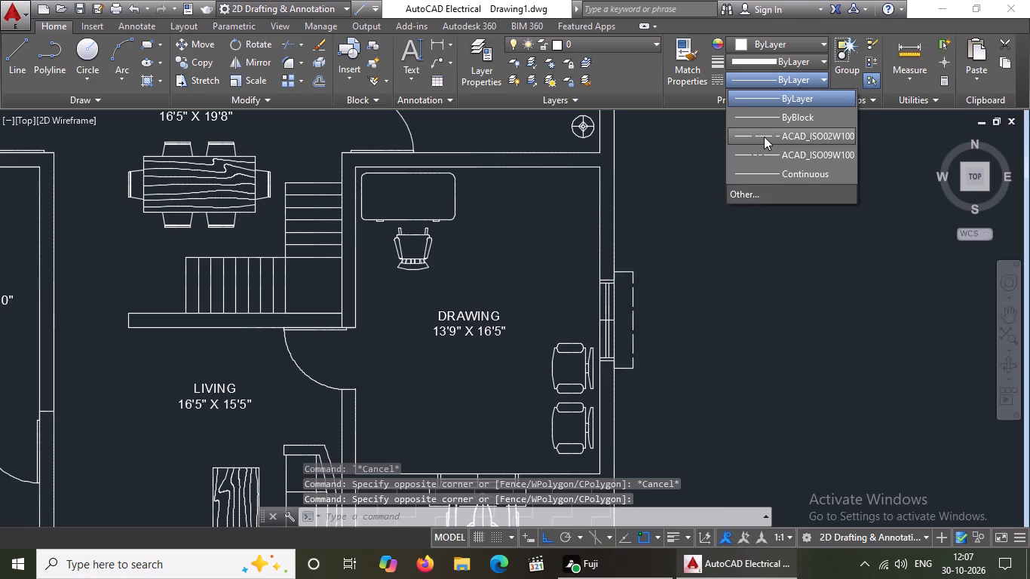
click(764, 136)
right_click(685, 295)
click(727, 523)
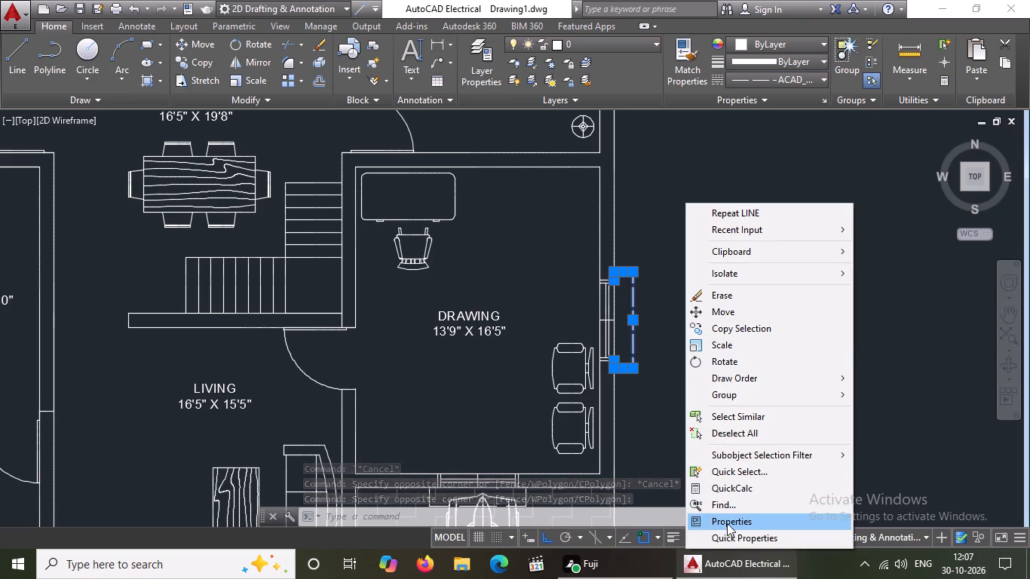
click(155, 217)
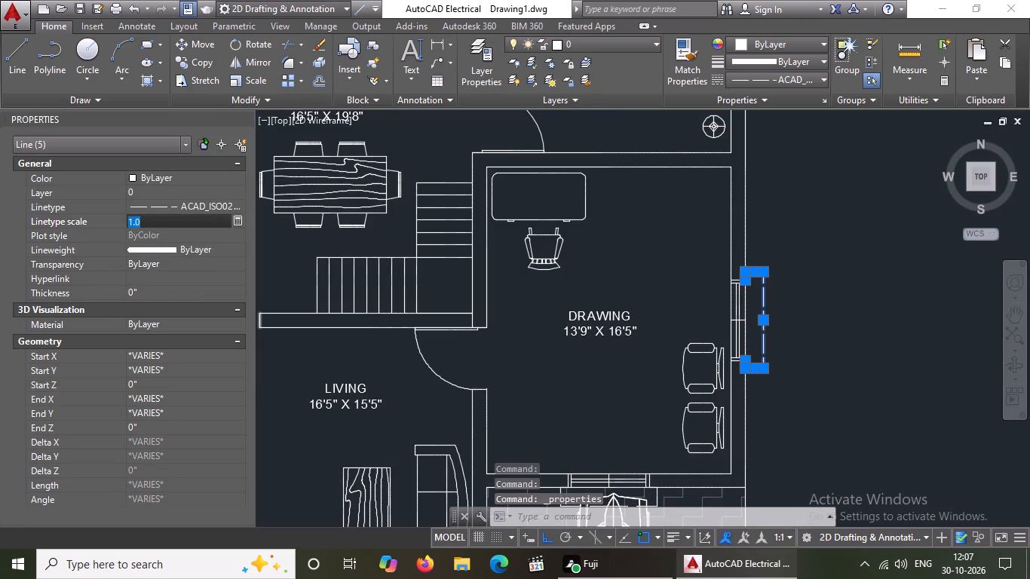
key(BackSpace)
key(BackSpace)
key(2)
key(Return)
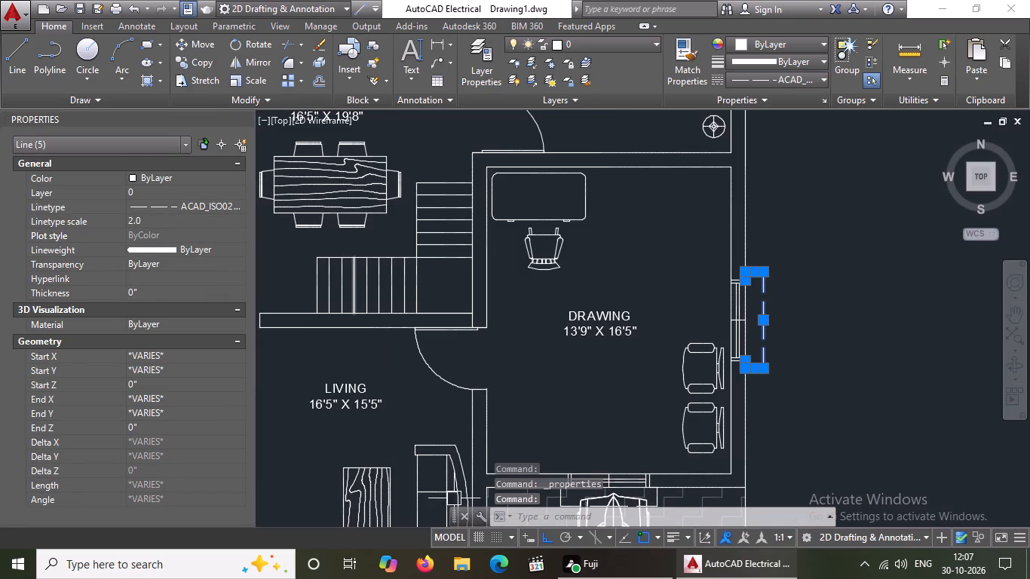
key(Escape)
With Ortho off, move the square woodgrain table from west of the house to just south of the southwest bedroom.
scroll(605, 363, down, 2)
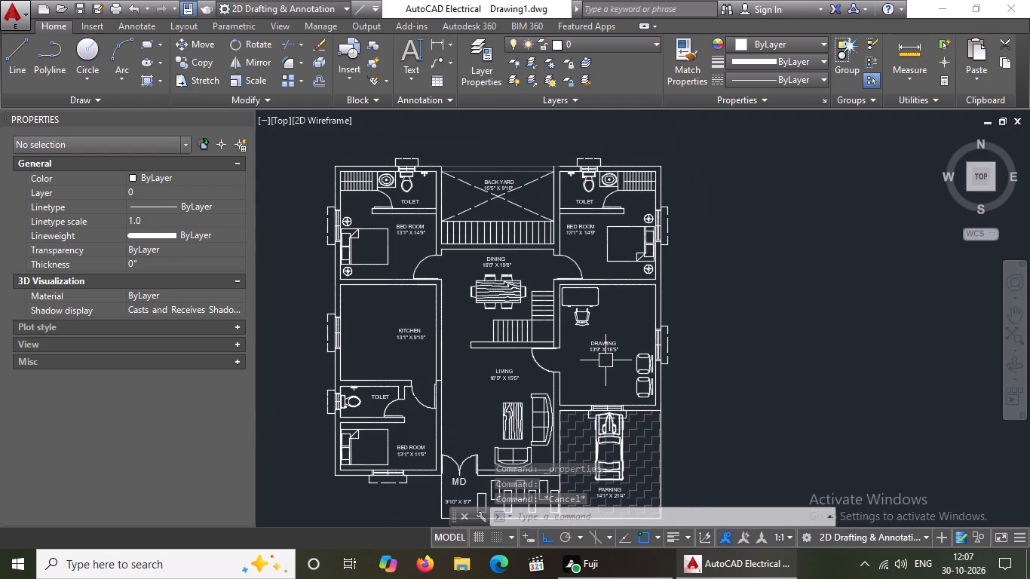
scroll(605, 356, down, 2)
scroll(604, 359, up, 2)
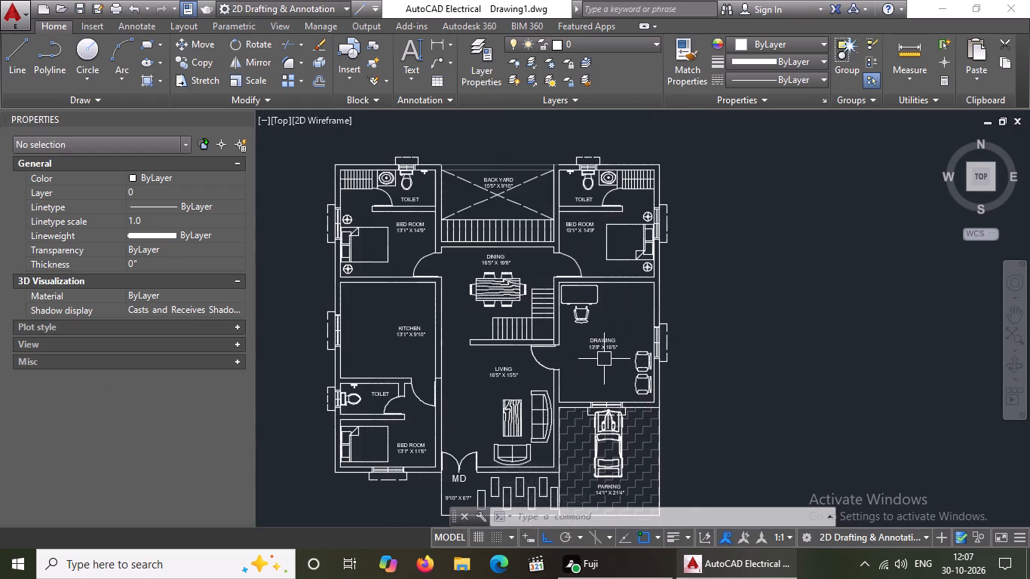
scroll(604, 359, down, 2)
scroll(402, 381, up, 2)
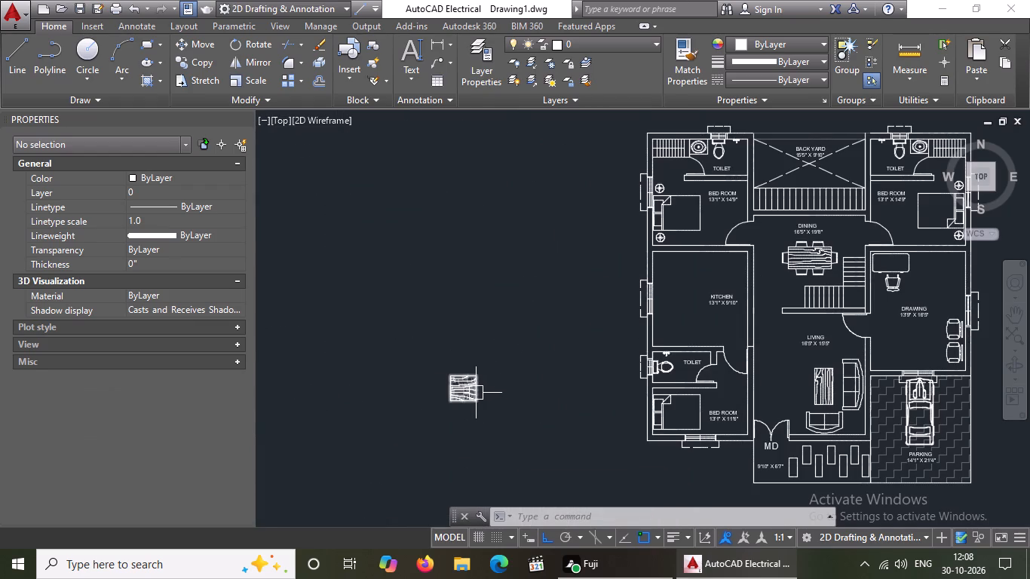
scroll(500, 415, up, 2)
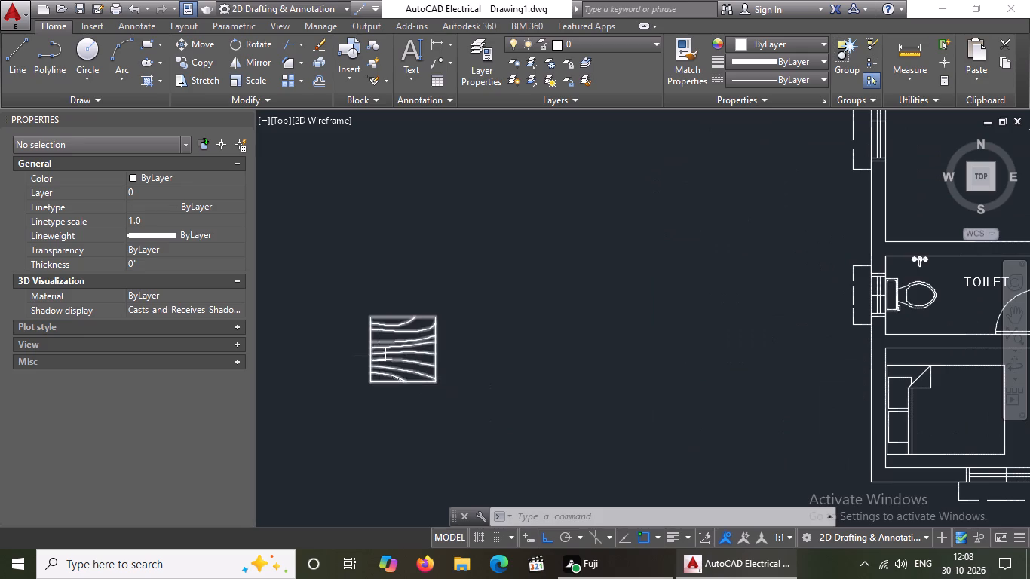
click(384, 352)
click(373, 320)
scroll(388, 302, down, 4)
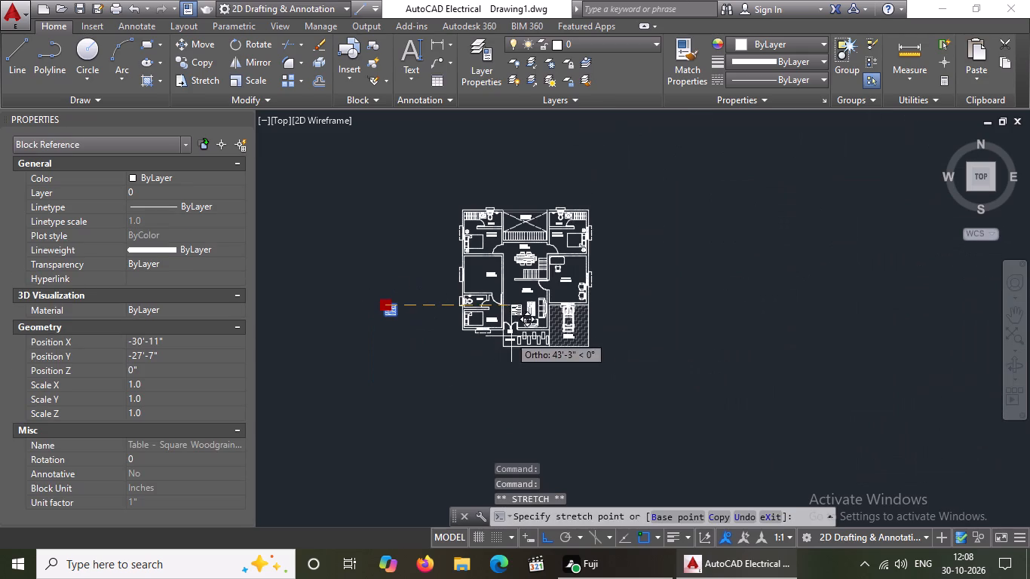
click(544, 536)
scroll(449, 293, up, 3)
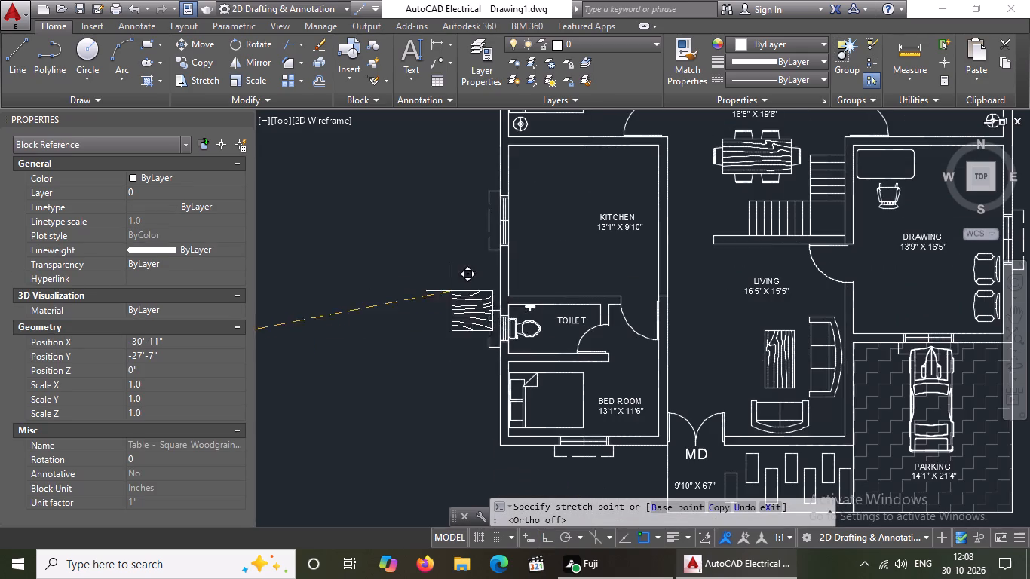
scroll(553, 343, down, 1)
scroll(597, 394, up, 2)
scroll(583, 381, down, 1)
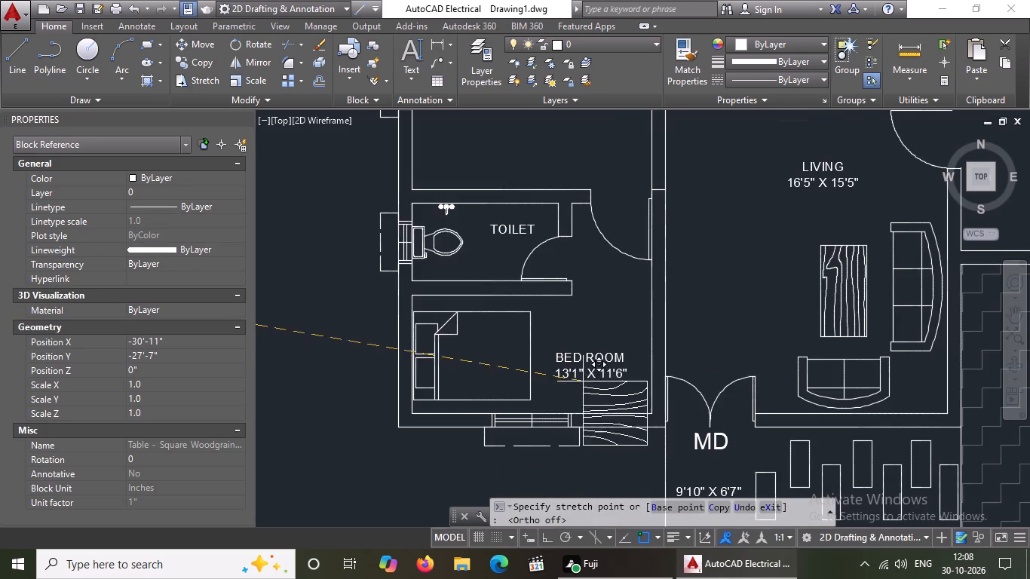
scroll(583, 381, down, 1)
scroll(584, 427, up, 2)
click(576, 405)
key(Escape)
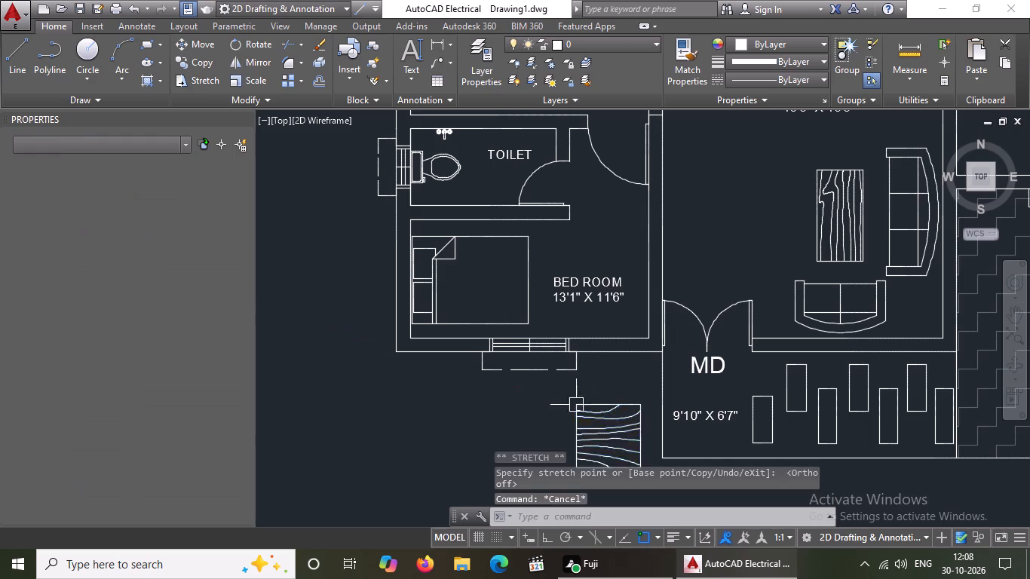
Scale the square woodgrain table down to about 0.6 of its size from a base point near its centre.
click(606, 430)
text(SC)
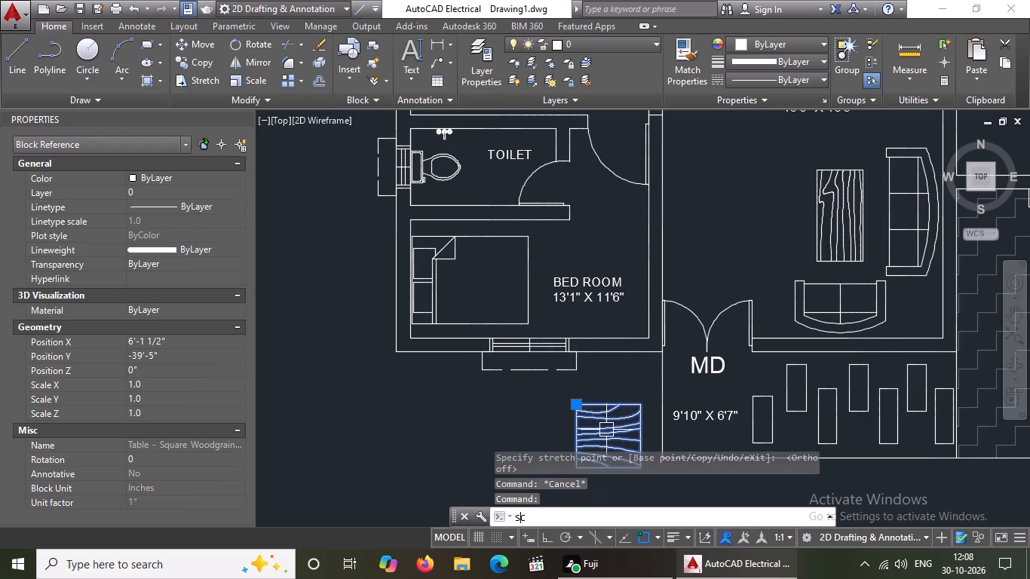
key(space)
click(606, 435)
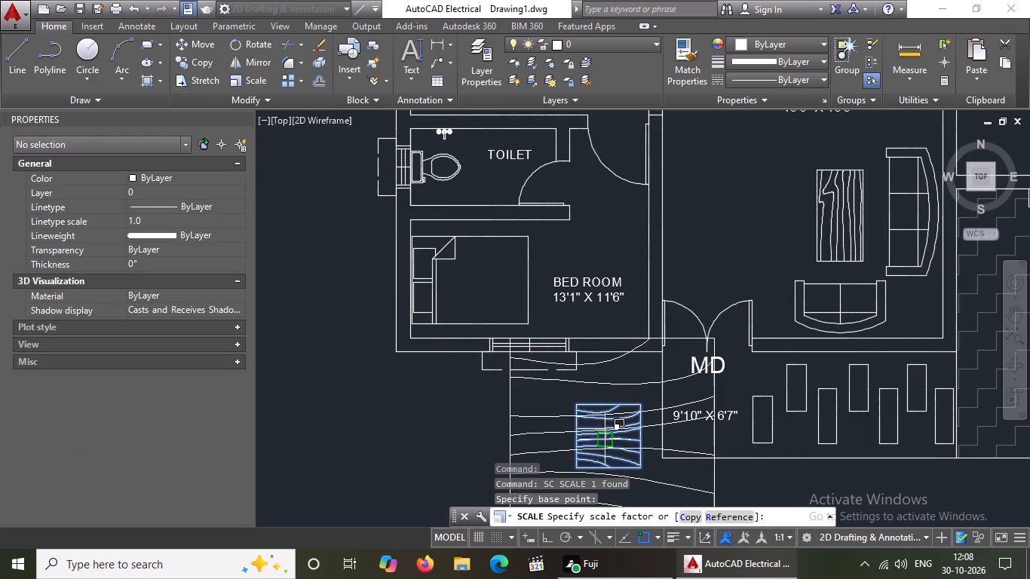
scroll(602, 440, up, 3)
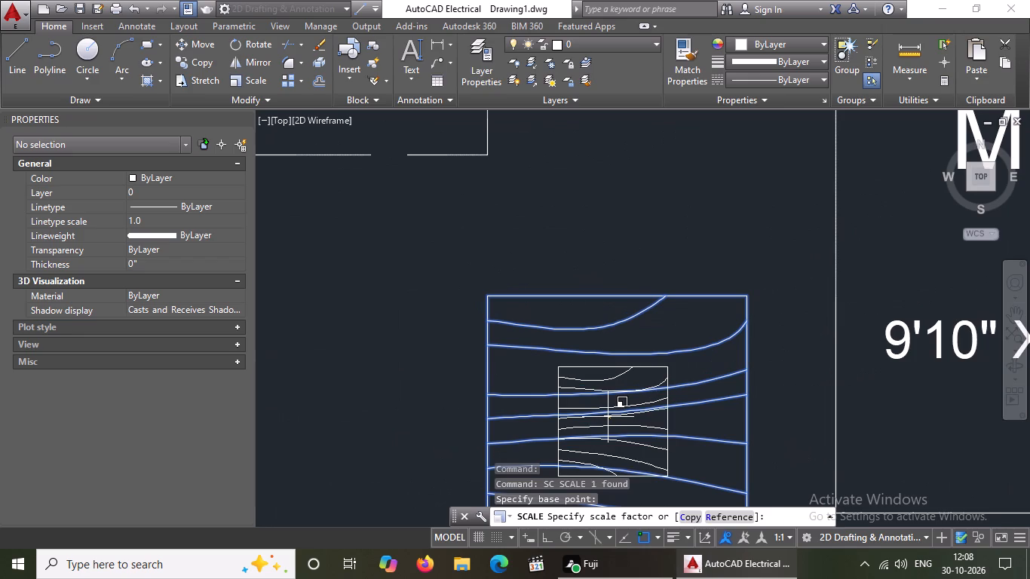
click(606, 417)
scroll(612, 411, down, 3)
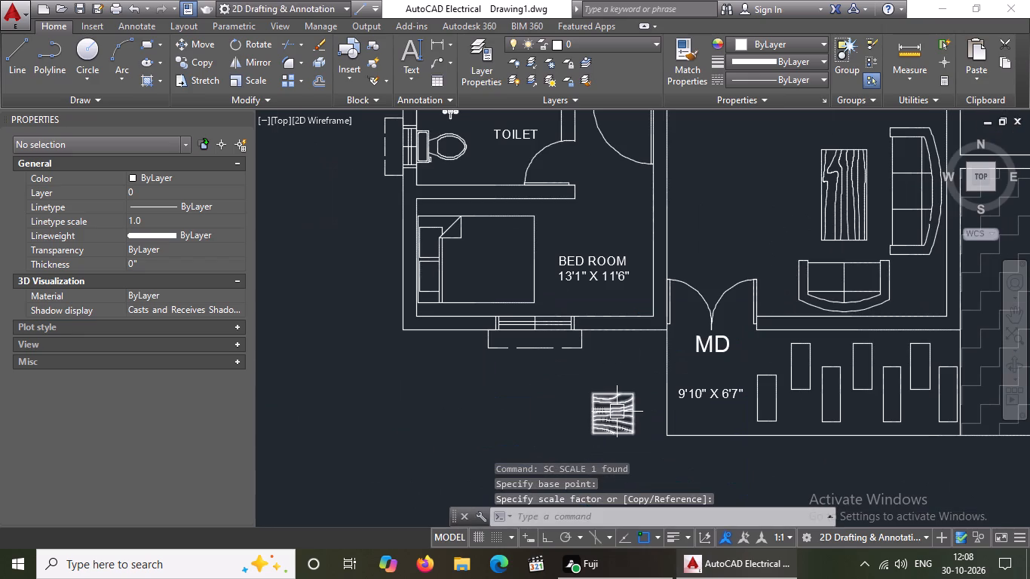
Move the southwest BED ROOM 13'1" X 11'6" label north to free the floor space beneath it.
click(576, 277)
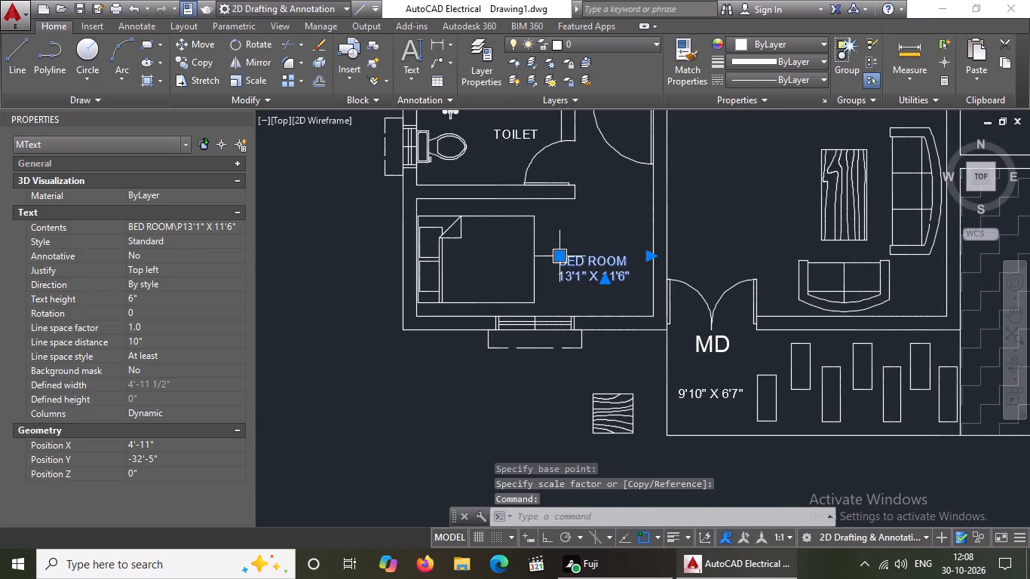
click(563, 255)
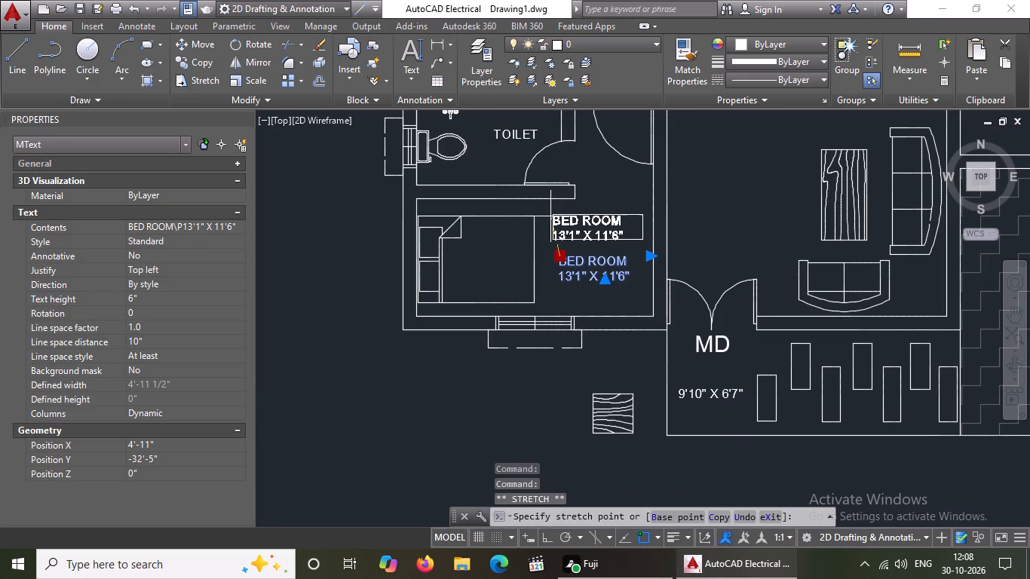
click(554, 216)
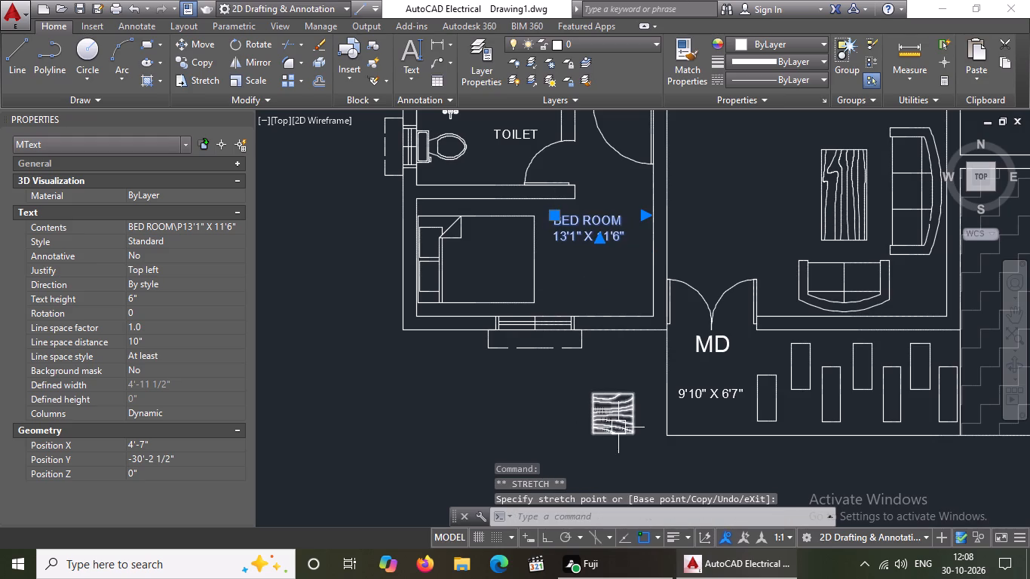
key(Escape)
key(Escape)
Move the reduced woodgrain table into the southeast corner of the southwest bedroom.
click(613, 420)
click(591, 393)
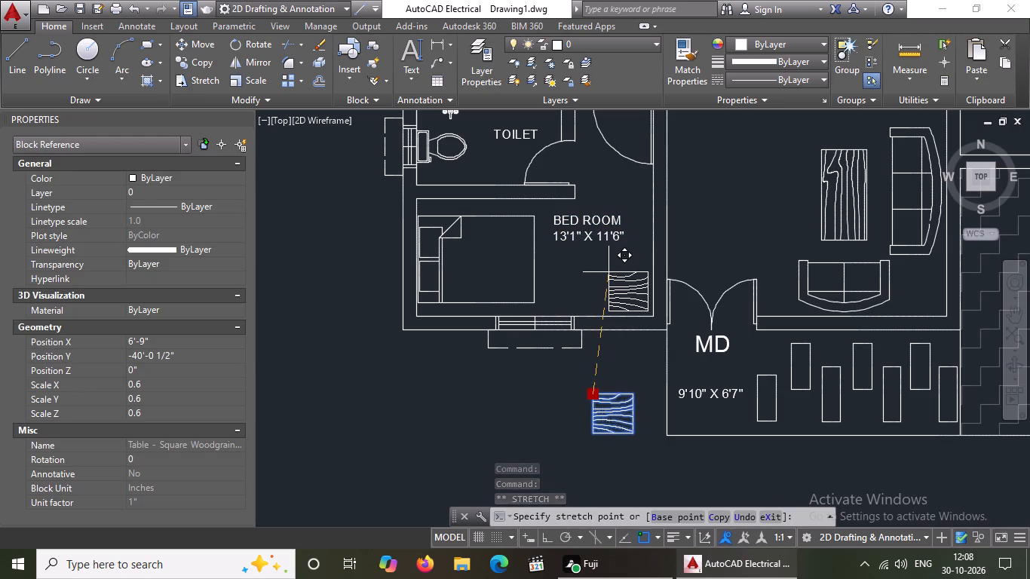
click(608, 272)
scroll(608, 272, down, 1)
key(Escape)
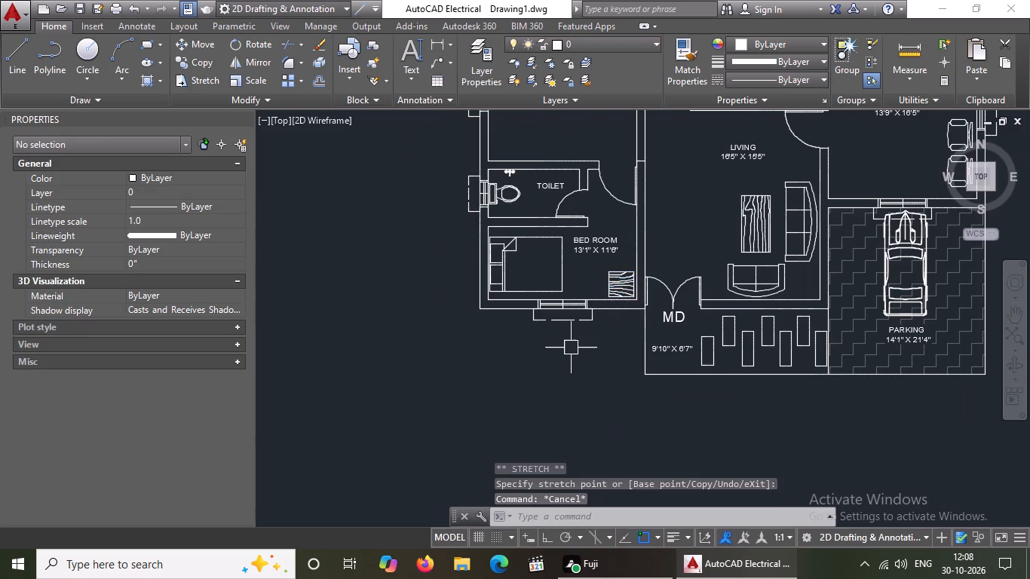
Shift the southwest BED ROOM label slightly south and east, between the toilet wall and the table.
scroll(570, 348, down, 1)
scroll(599, 285, up, 2)
click(565, 285)
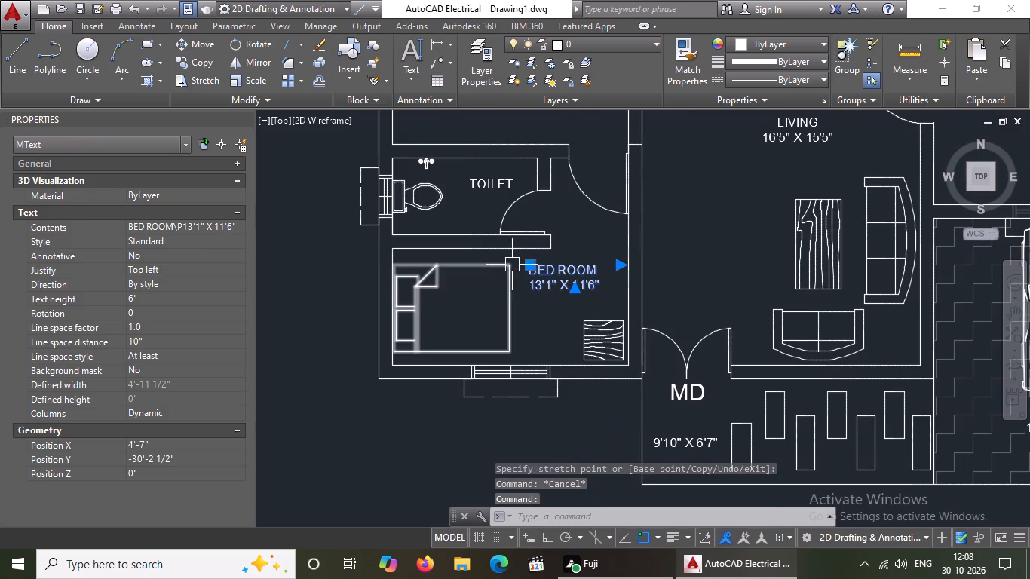
click(529, 264)
click(533, 274)
scroll(533, 274, down, 3)
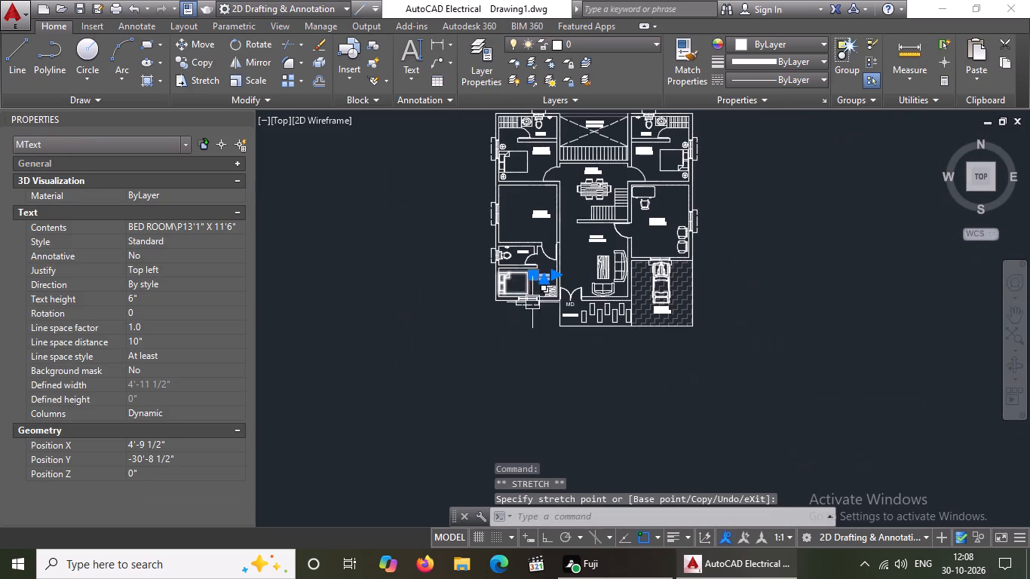
key(Escape)
Select the MD tag at the main door and close the object properties display.
middle_drag(554, 331, 538, 406)
scroll(588, 397, up, 1)
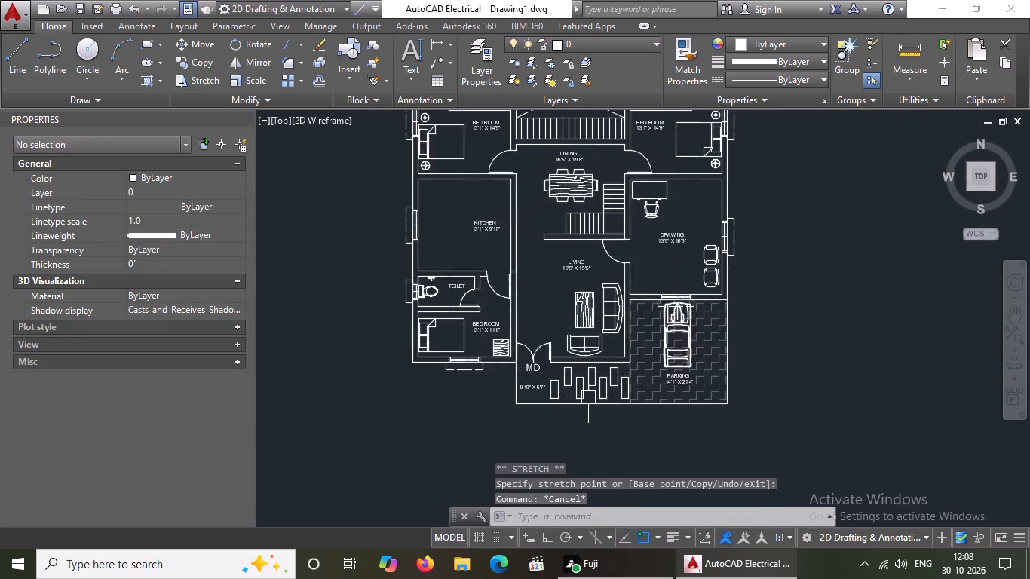
scroll(588, 397, up, 1)
scroll(588, 394, down, 1)
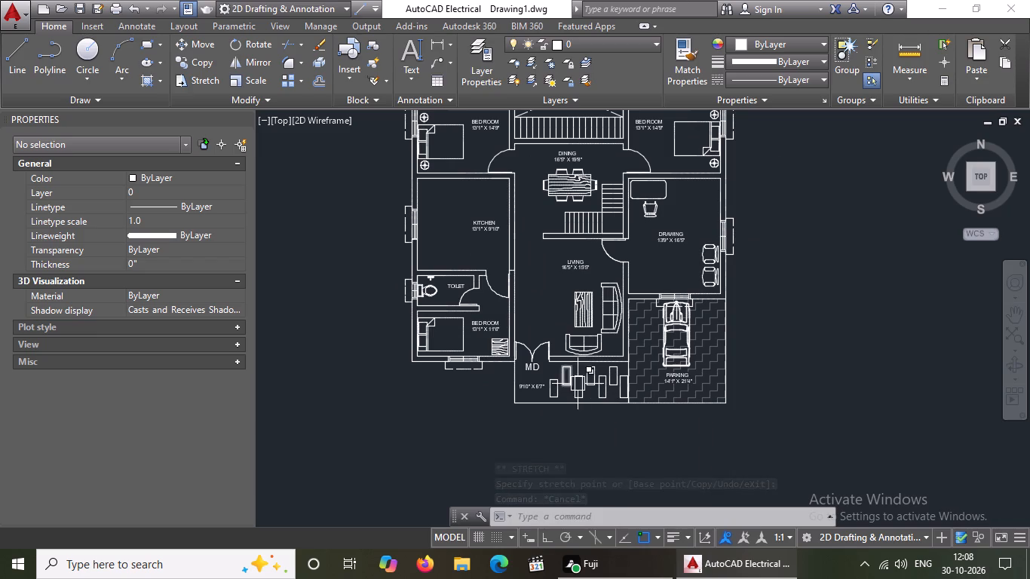
scroll(734, 252, up, 1)
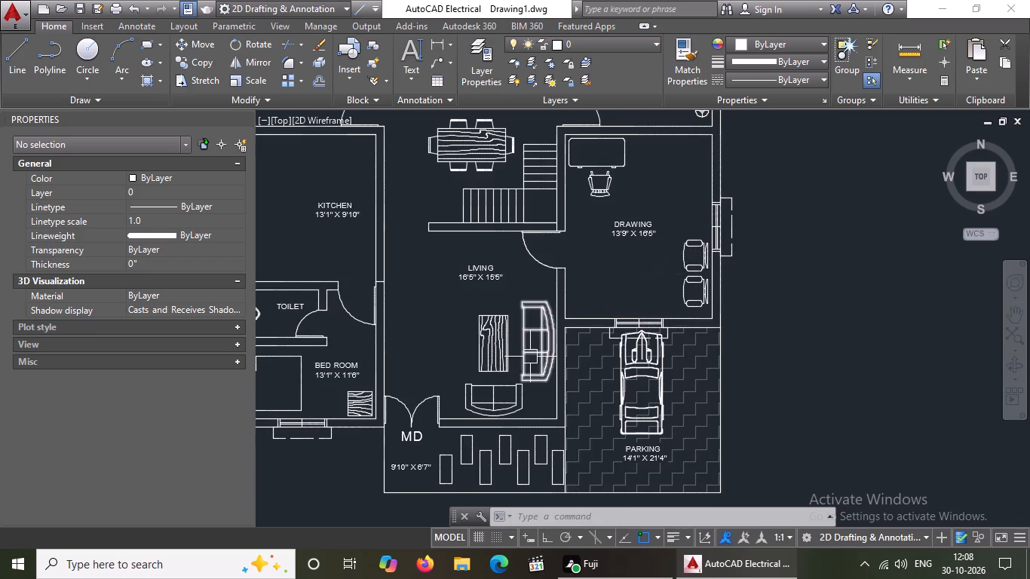
click(414, 441)
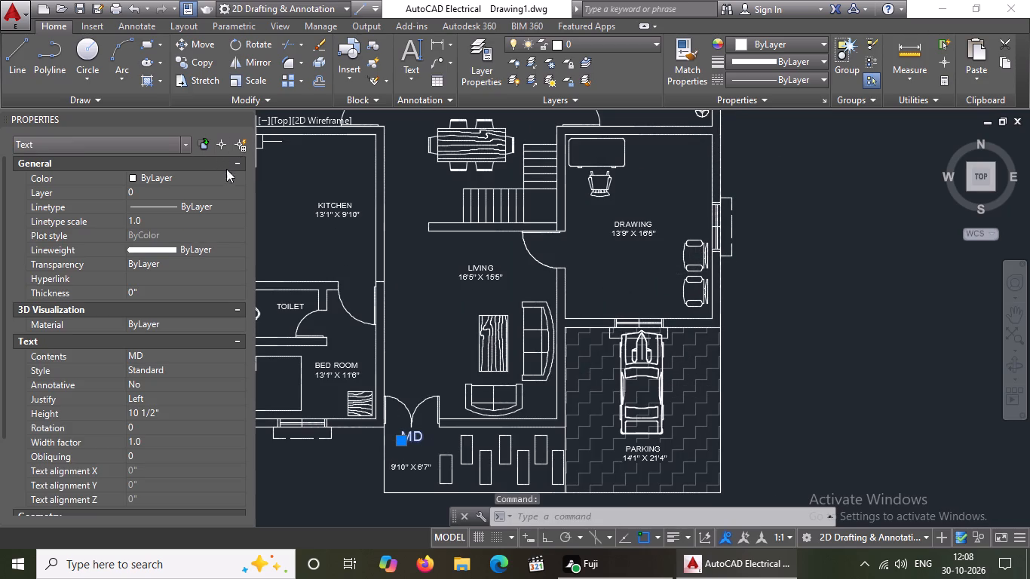
click(244, 114)
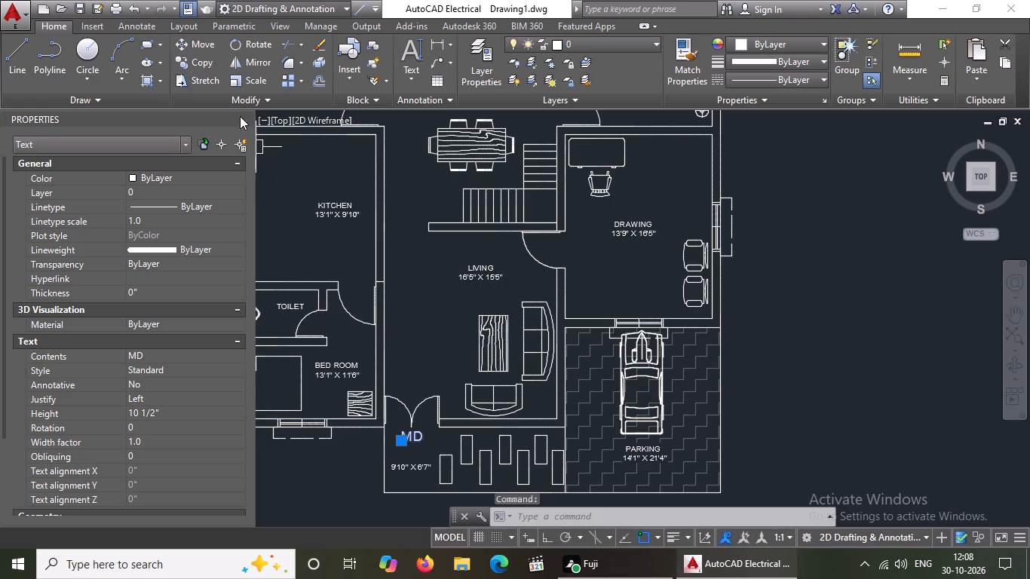
click(240, 116)
click(247, 112)
double_click(245, 118)
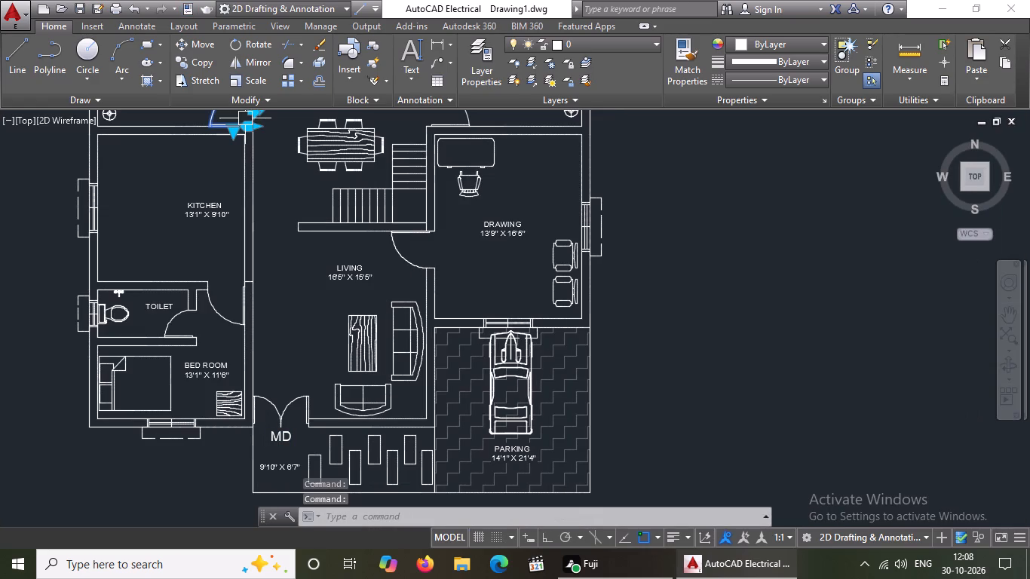
Copy the MD tag from the main door to just outside the drawing room's east wall, south of its window.
key(Escape)
scroll(299, 336, down, 1)
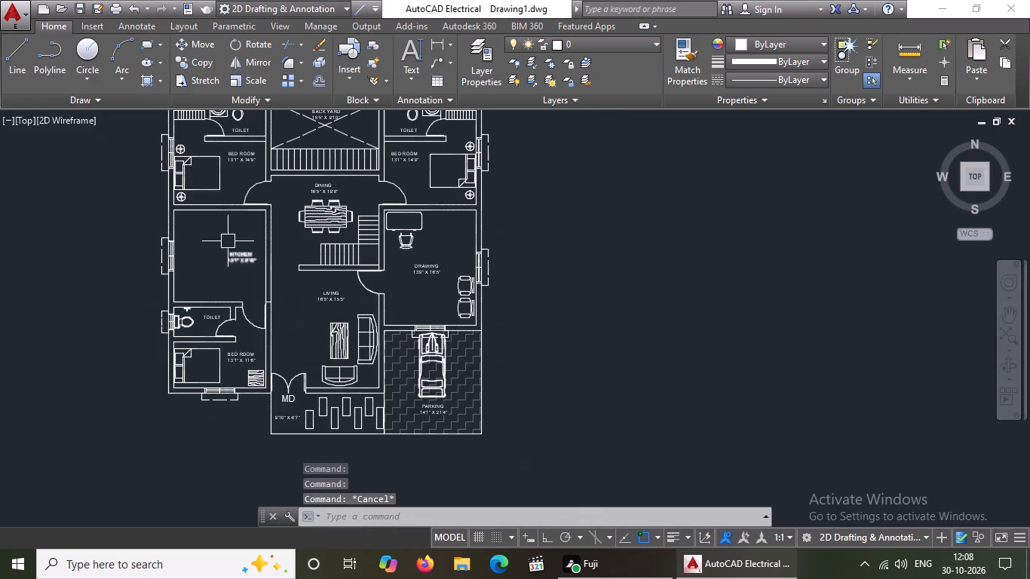
click(196, 63)
key(Escape)
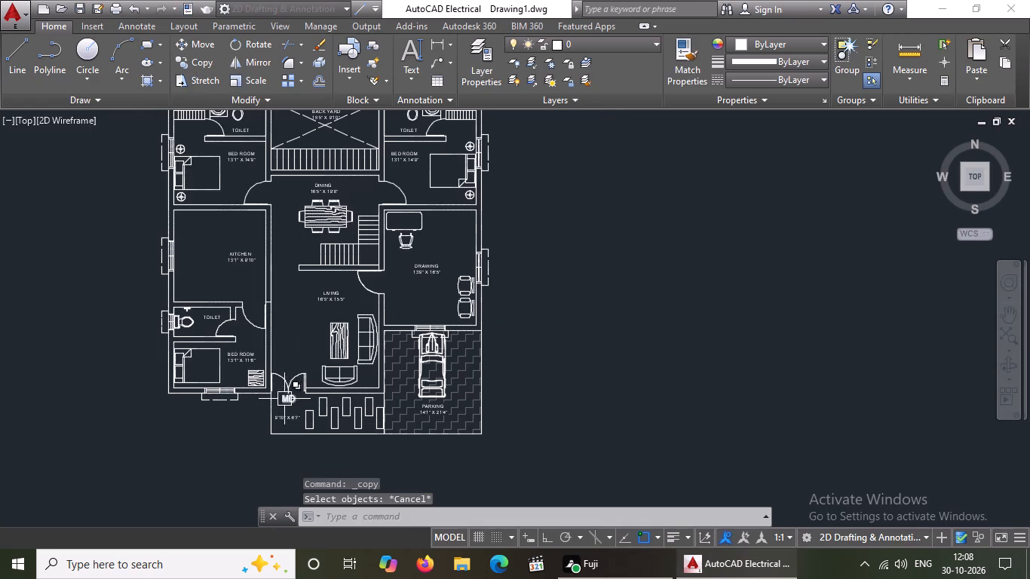
scroll(284, 398, up, 3)
click(284, 412)
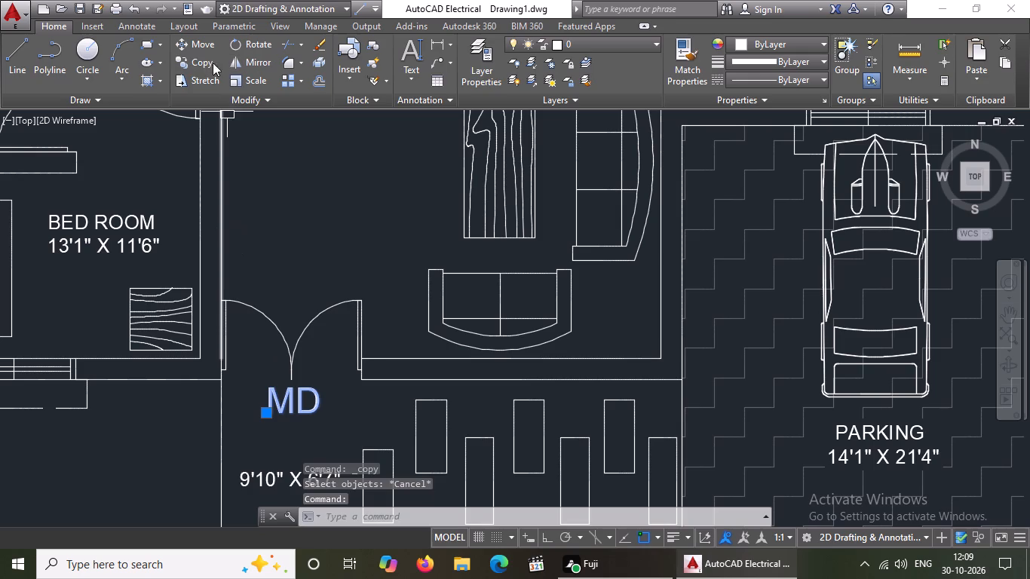
click(198, 65)
click(292, 404)
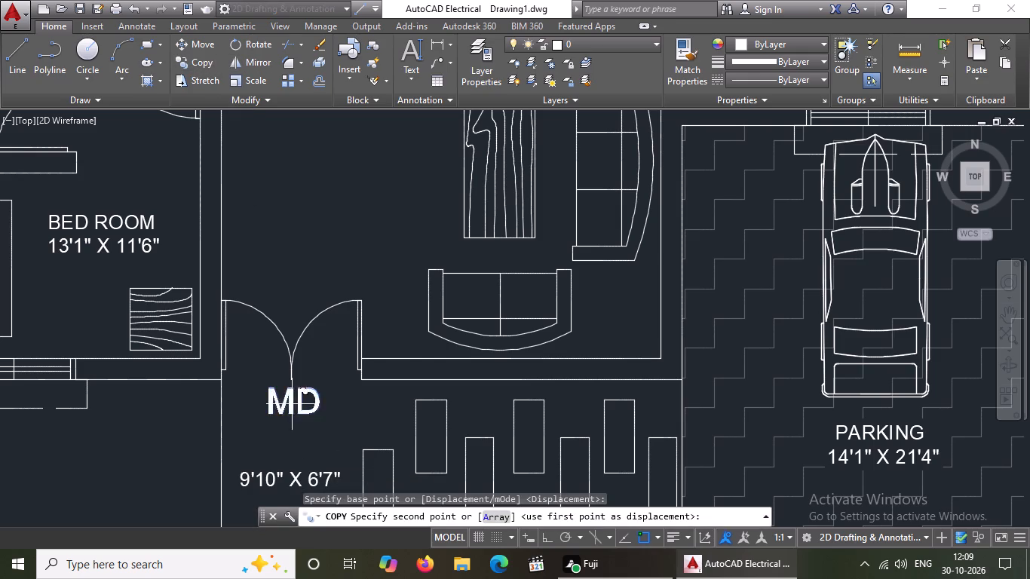
scroll(323, 400, down, 3)
scroll(530, 306, up, 3)
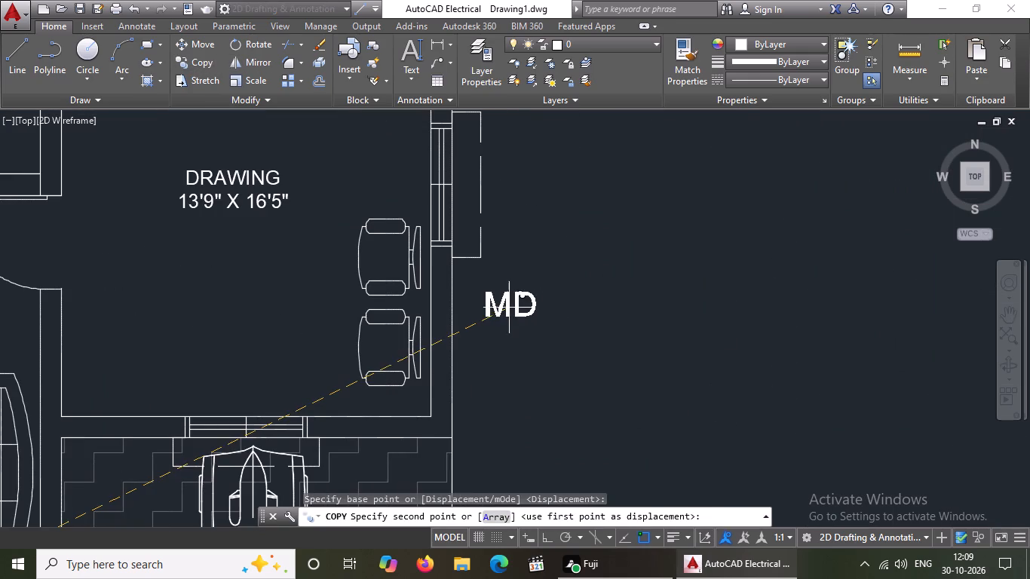
click(509, 308)
key(Escape)
Change the text of the copied tag beside the drawing room to W.
double_click(512, 314)
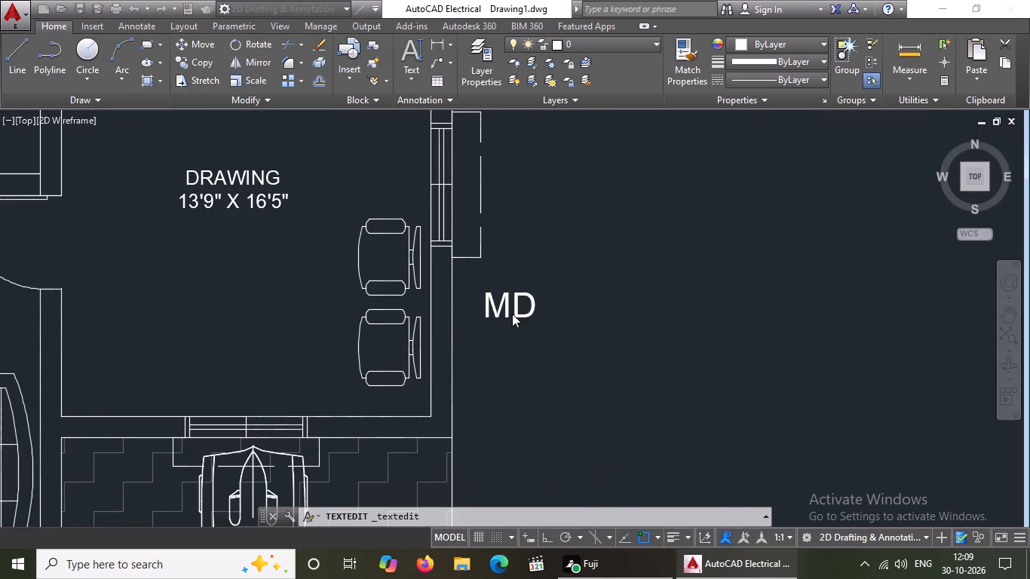
key(BackSpace)
key(BackSpace)
key(w)
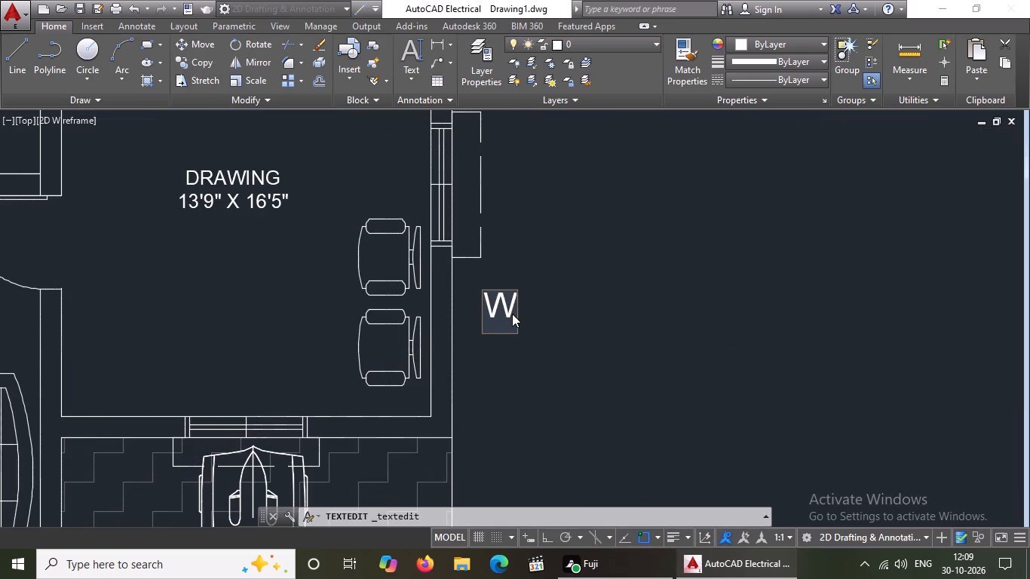
key(Return)
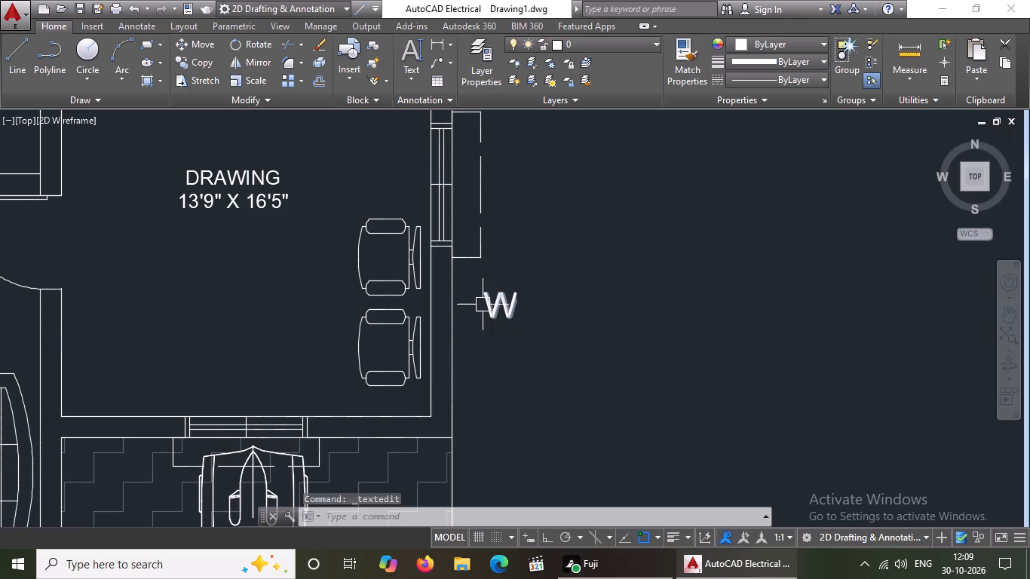
Move the W tag onto the sunshade of the drawing room's east window.
click(504, 317)
click(480, 315)
scroll(480, 315, down, 2)
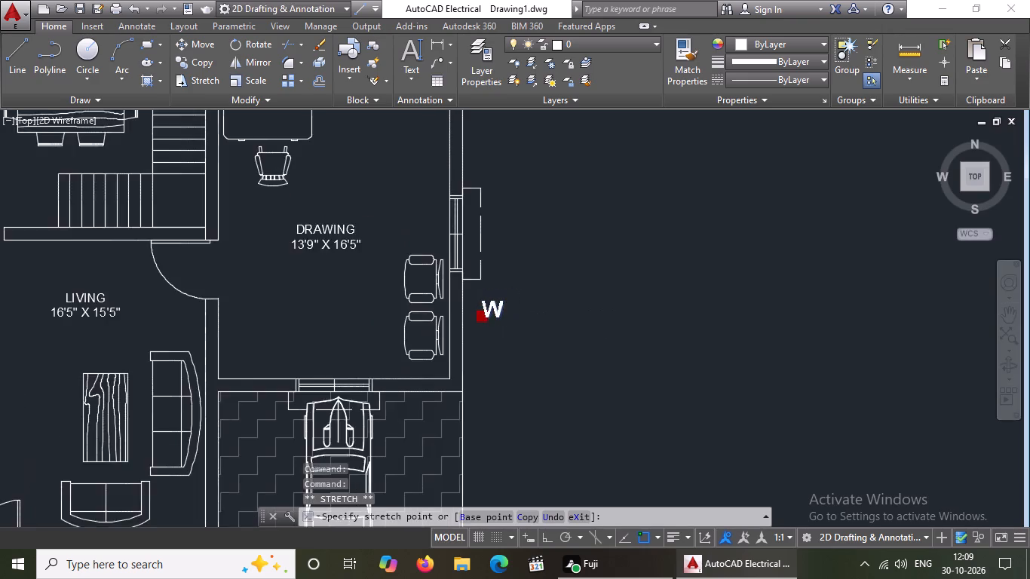
right_click(464, 279)
right_click(461, 276)
scroll(464, 262, up, 2)
key(Escape)
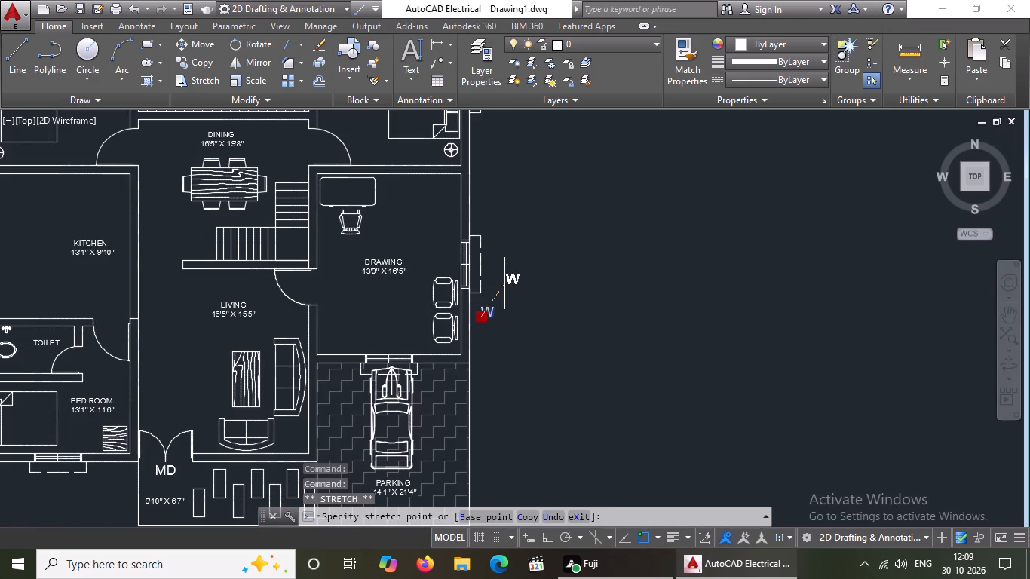
scroll(474, 267, up, 4)
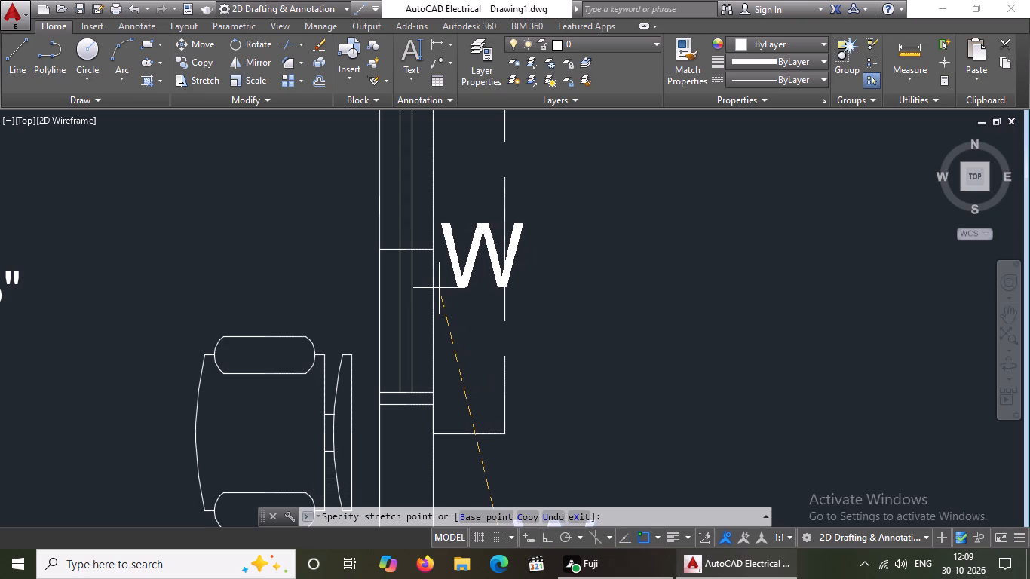
click(437, 291)
scroll(482, 335, down, 2)
key(Escape)
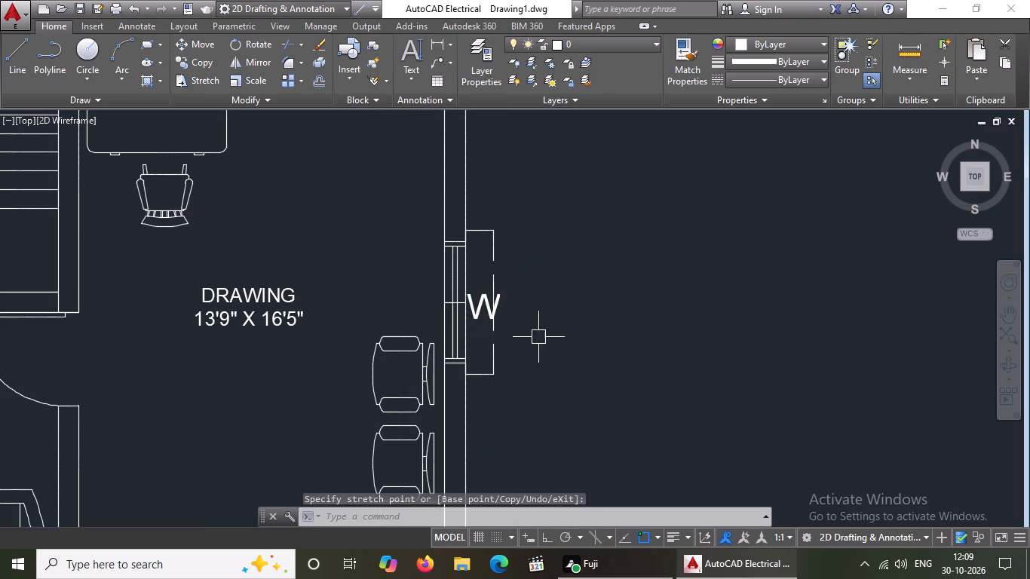
Copy the W tag to the northeast bedroom's east window and the northeast toilet's north window.
click(480, 304)
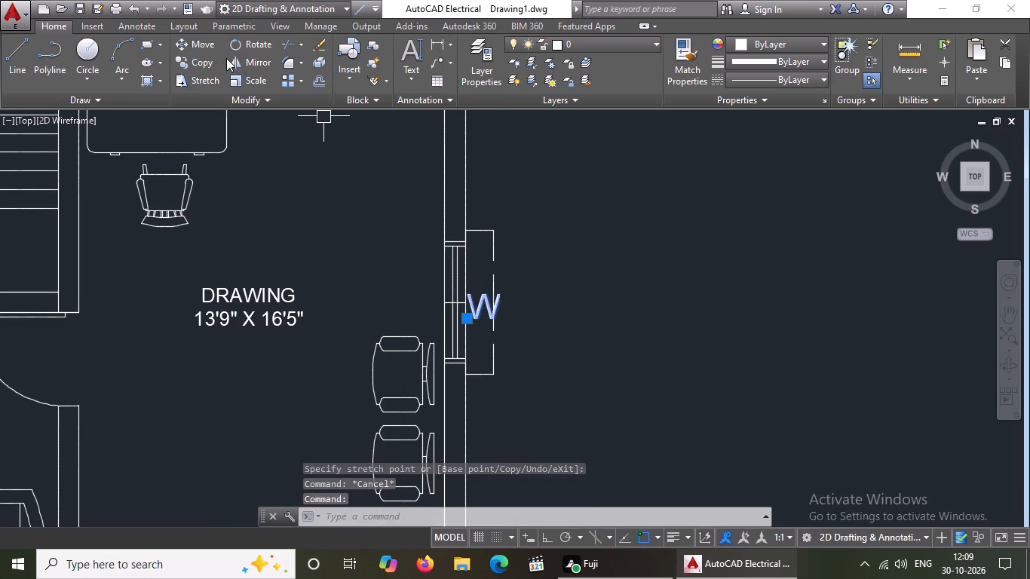
click(207, 57)
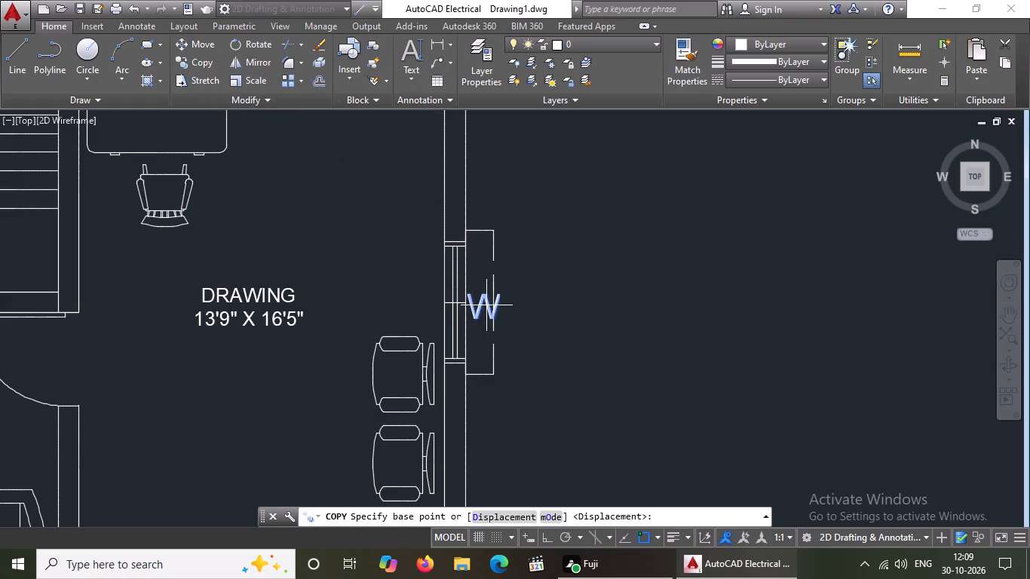
click(483, 306)
scroll(501, 295, down, 3)
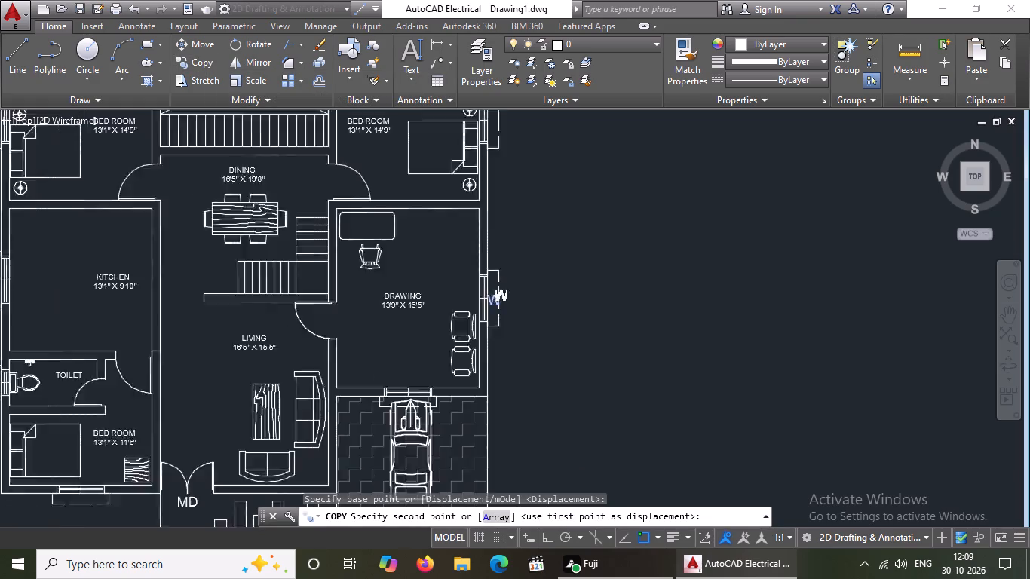
scroll(504, 179, up, 4)
click(481, 185)
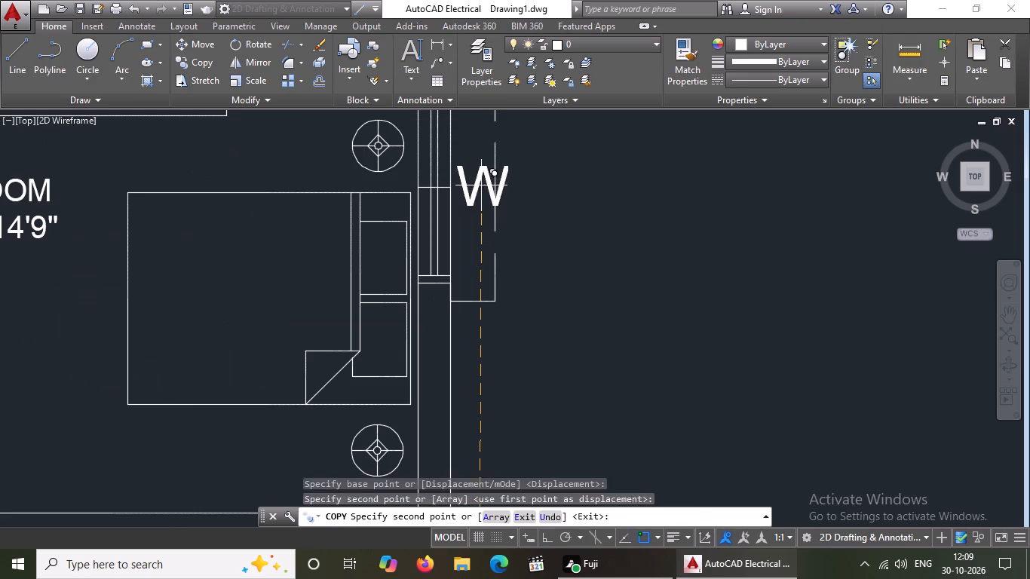
scroll(536, 244, down, 4)
scroll(421, 198, up, 3)
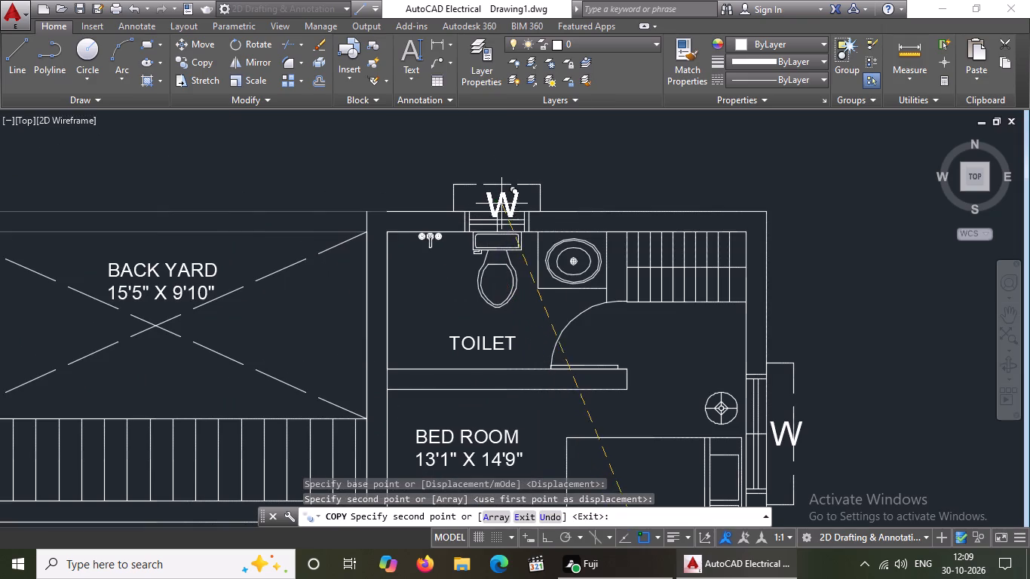
scroll(501, 197, up, 3)
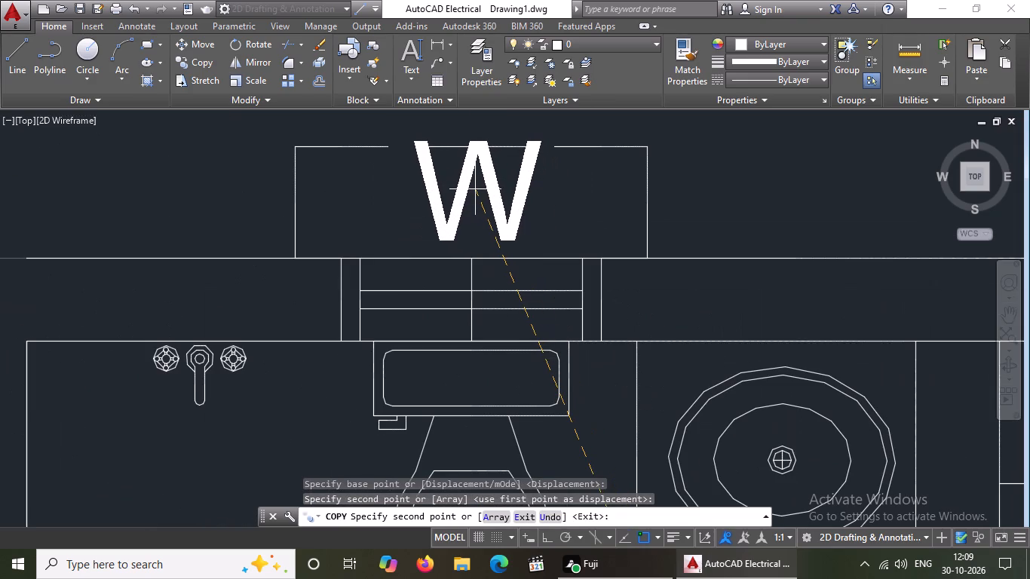
click(471, 189)
Place further W tag copies at the northwest toilet's north window and the northwest bedroom's west window.
scroll(472, 185, down, 4)
scroll(117, 195, down, 2)
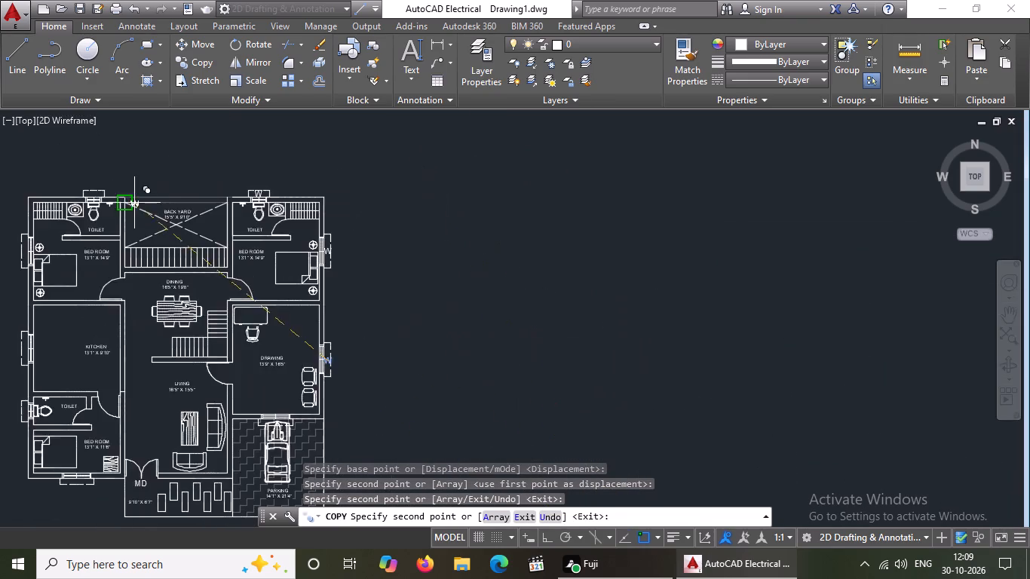
scroll(77, 197, up, 5)
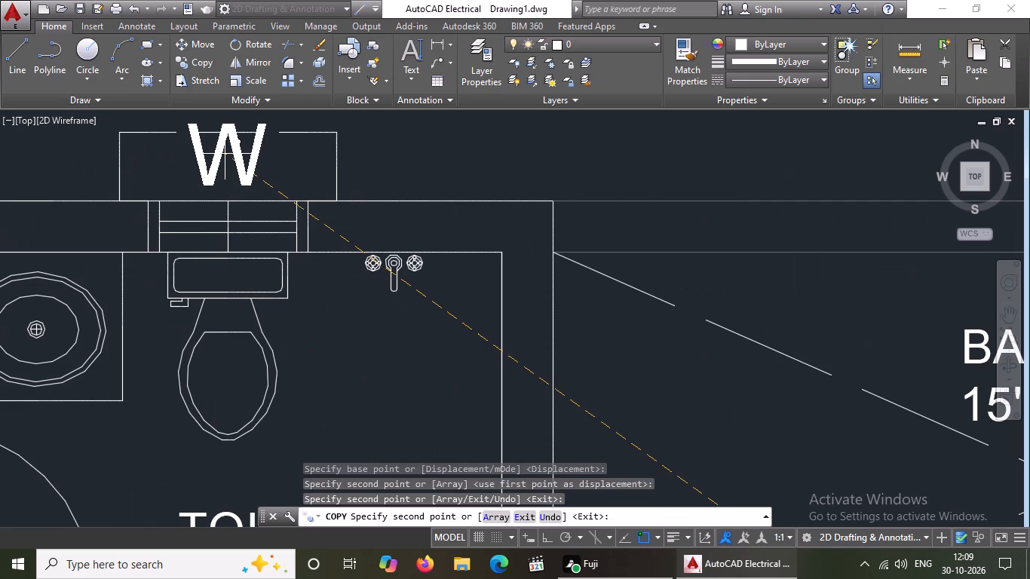
click(225, 155)
scroll(227, 185, down, 3)
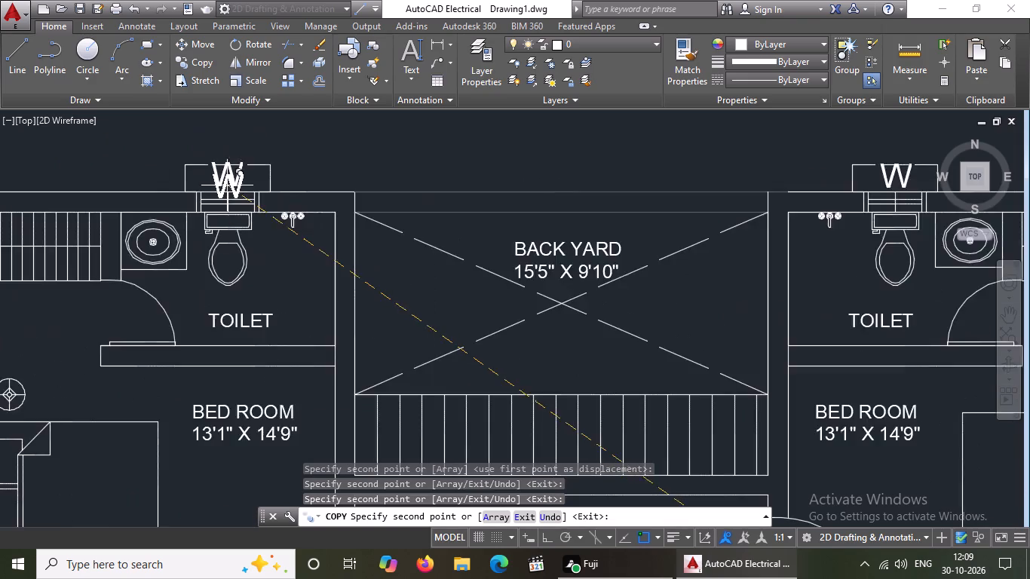
scroll(227, 185, down, 2)
scroll(154, 253, up, 6)
scroll(178, 179, down, 3)
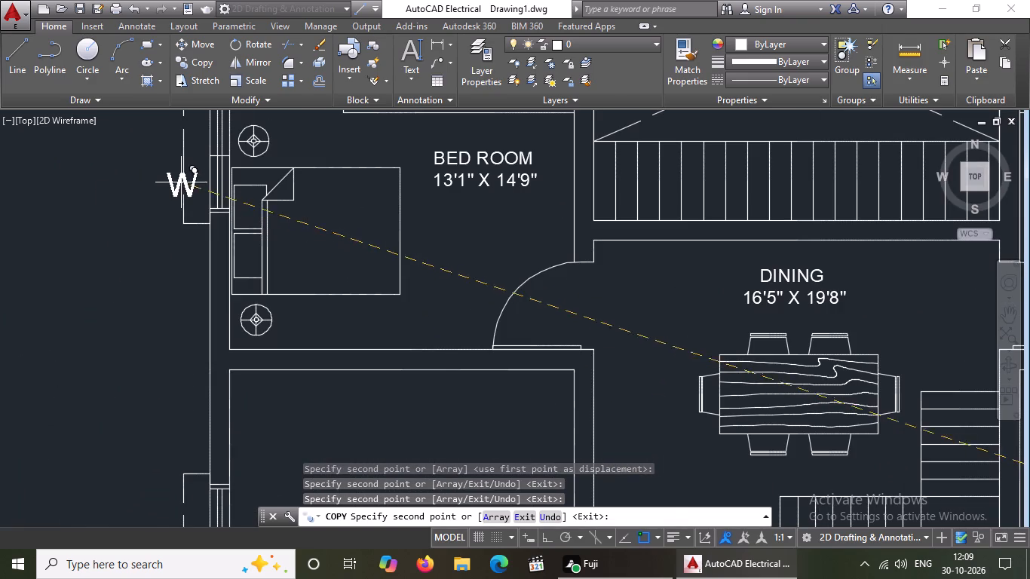
scroll(192, 159, up, 1)
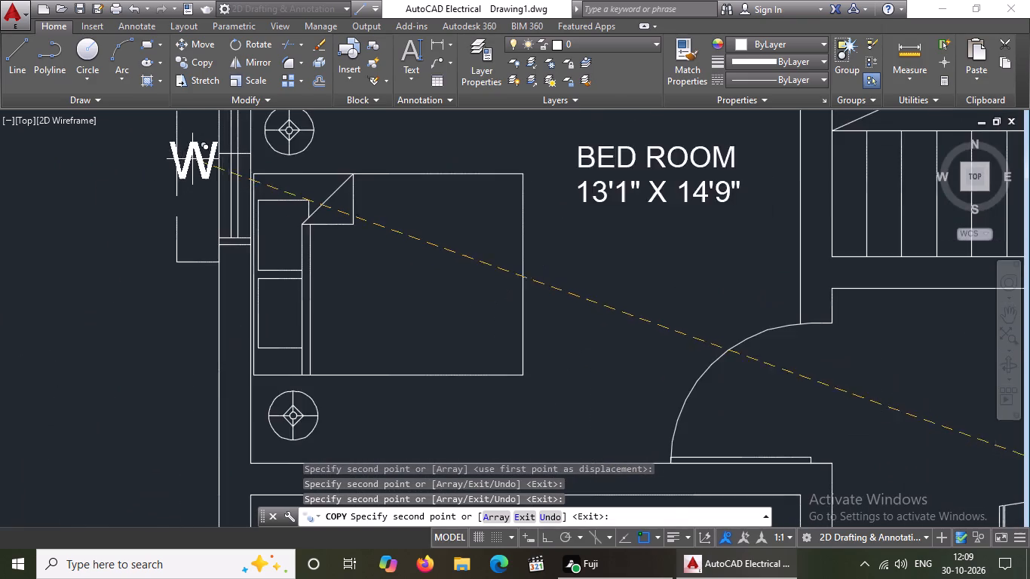
scroll(192, 159, up, 1)
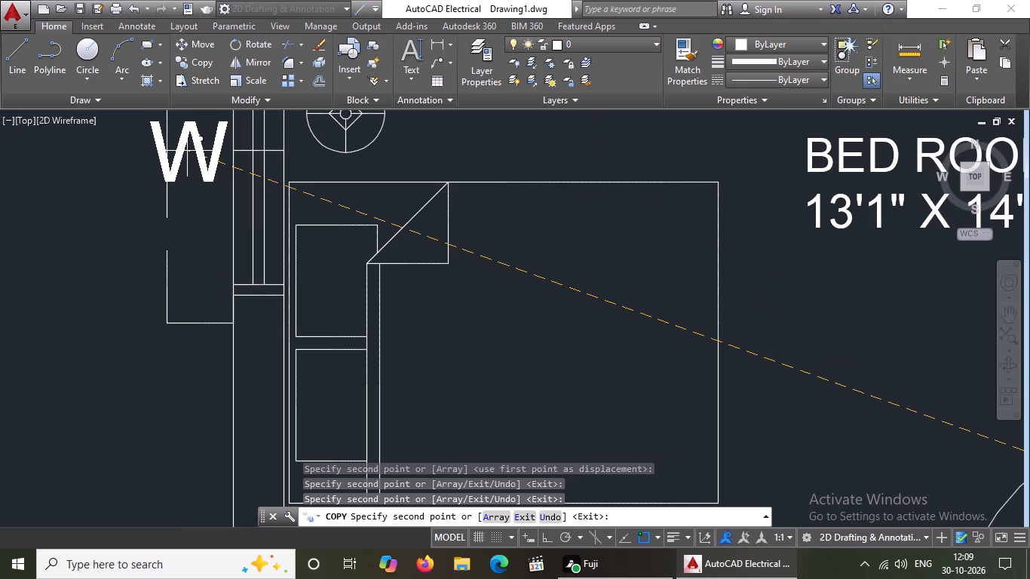
double_click(187, 148)
Place W tag copies at the west windows of the kitchen and the southwest toilet.
scroll(188, 148, down, 4)
scroll(208, 285, down, 2)
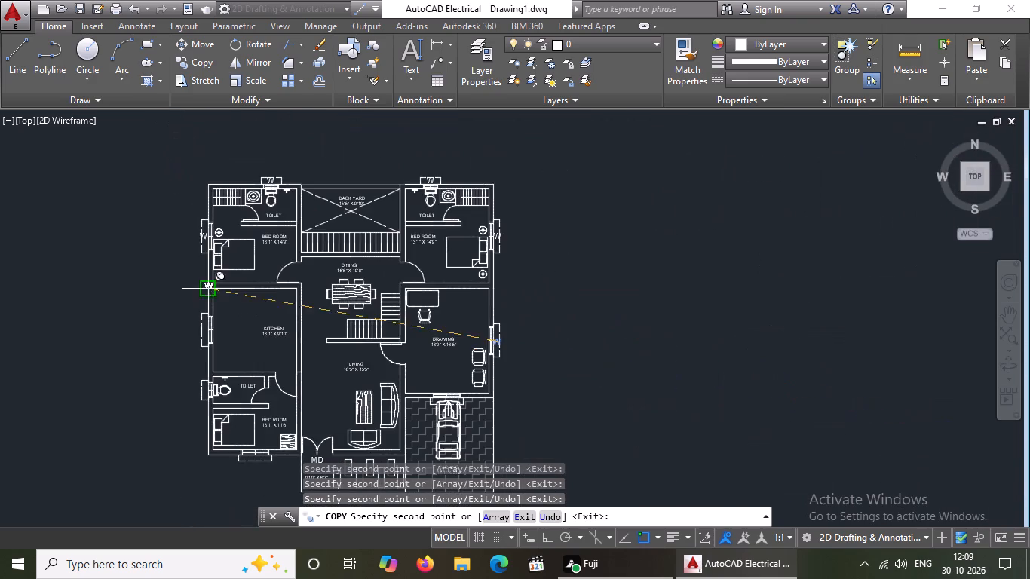
scroll(189, 361, up, 3)
scroll(241, 234, up, 2)
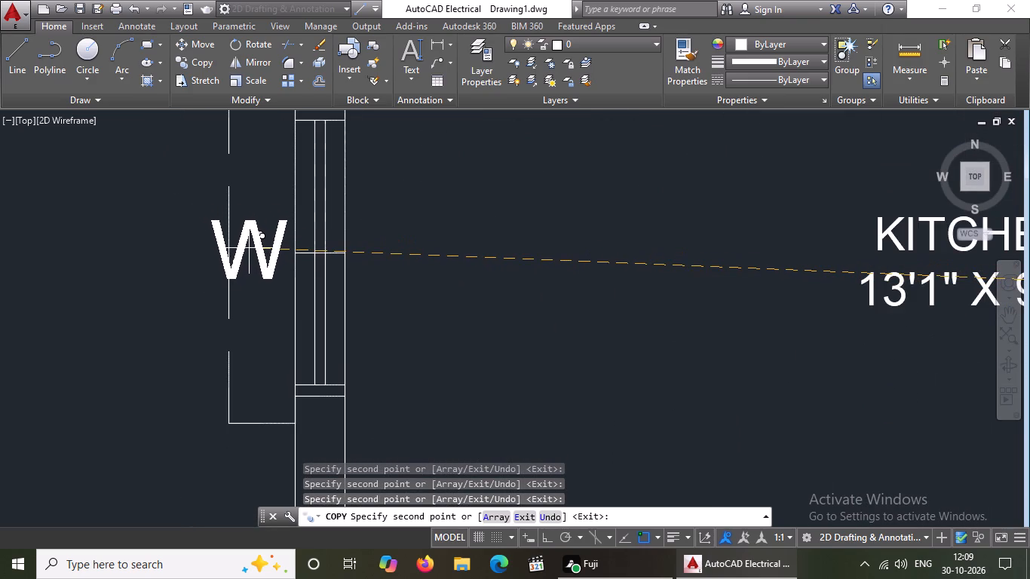
click(249, 247)
scroll(250, 247, down, 4)
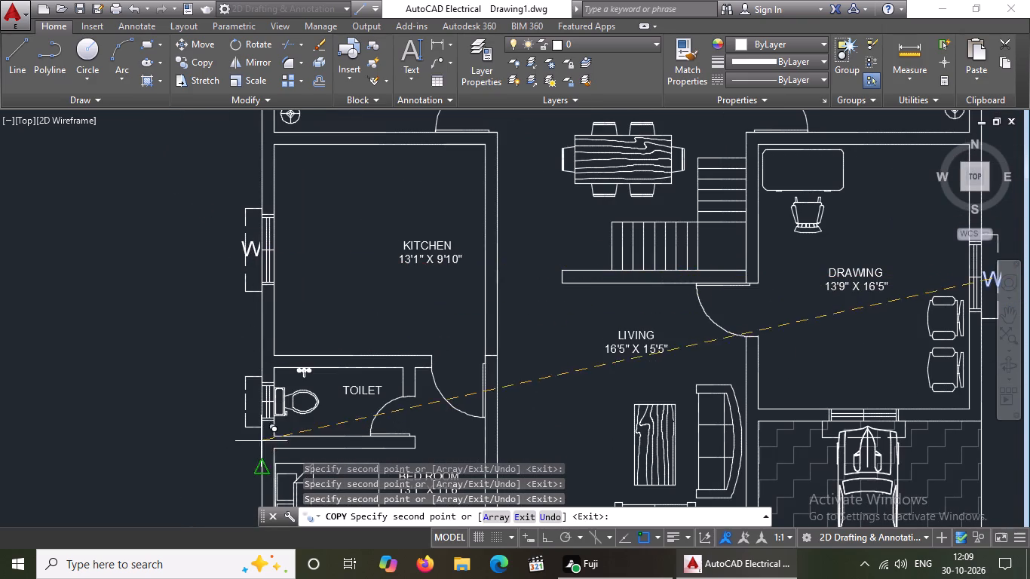
scroll(262, 439, up, 4)
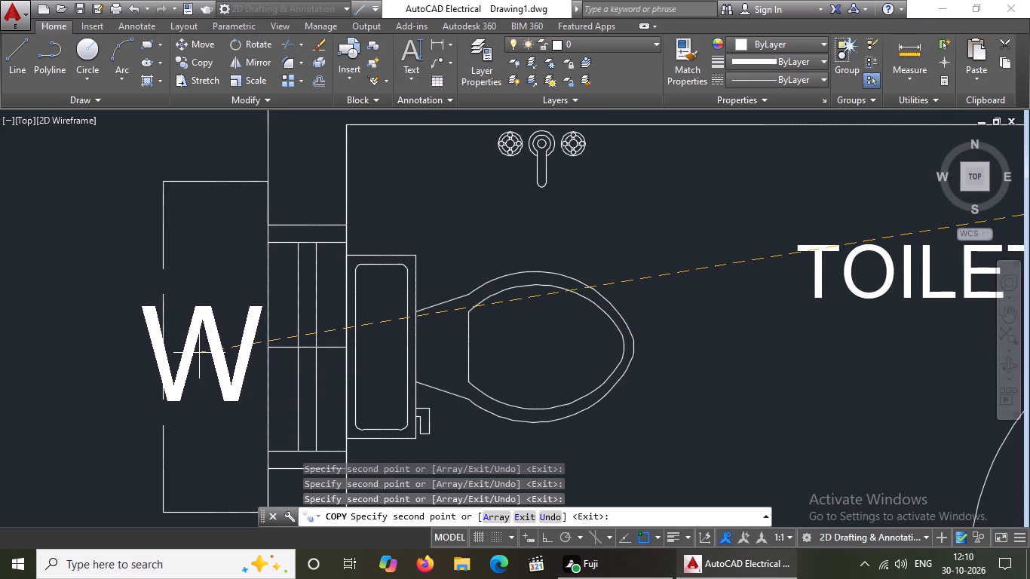
click(198, 350)
Place a last W tag copy at the southwest bedroom's south window and finish copying.
scroll(212, 335, down, 4)
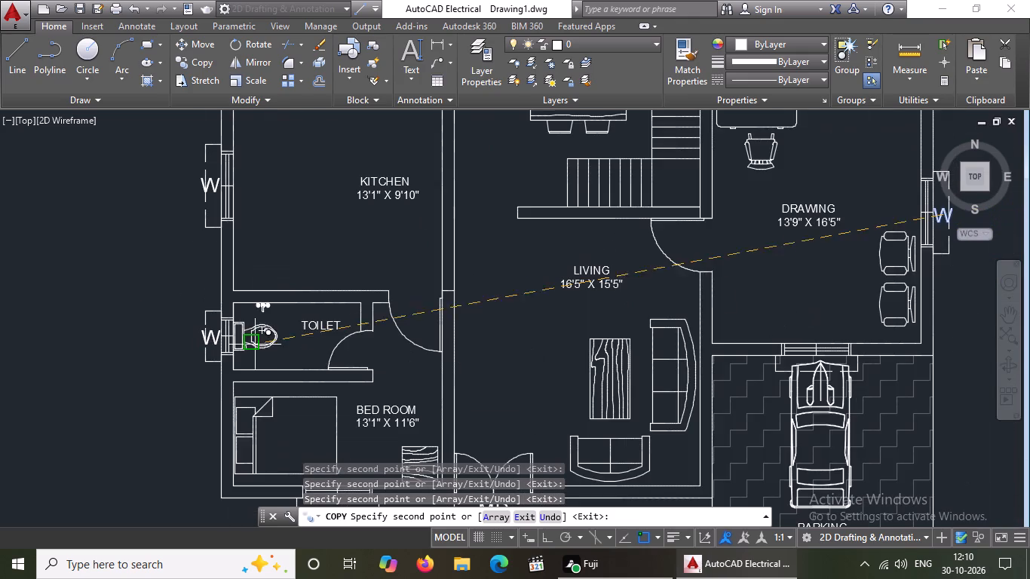
scroll(268, 346, down, 2)
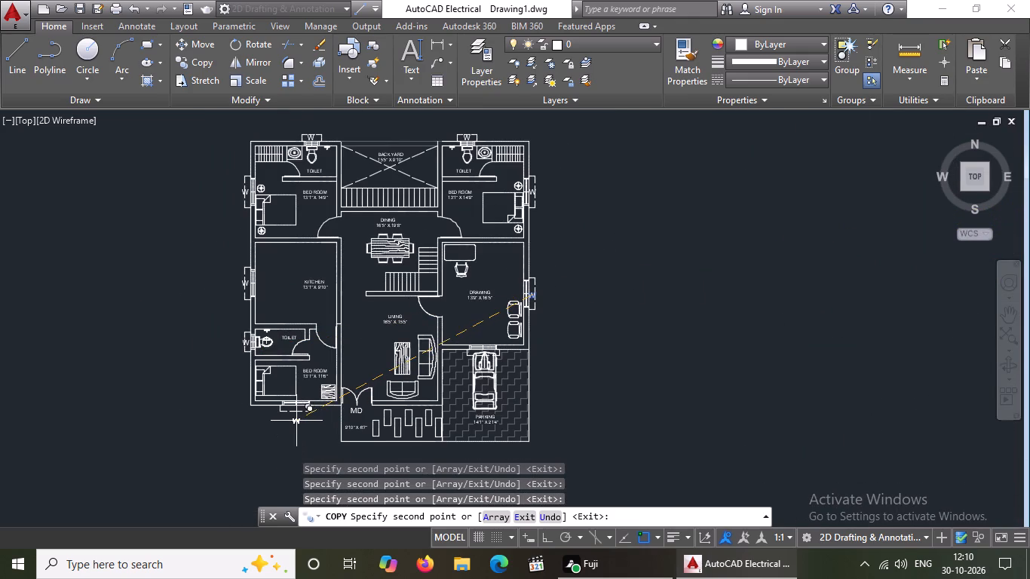
scroll(296, 421, up, 5)
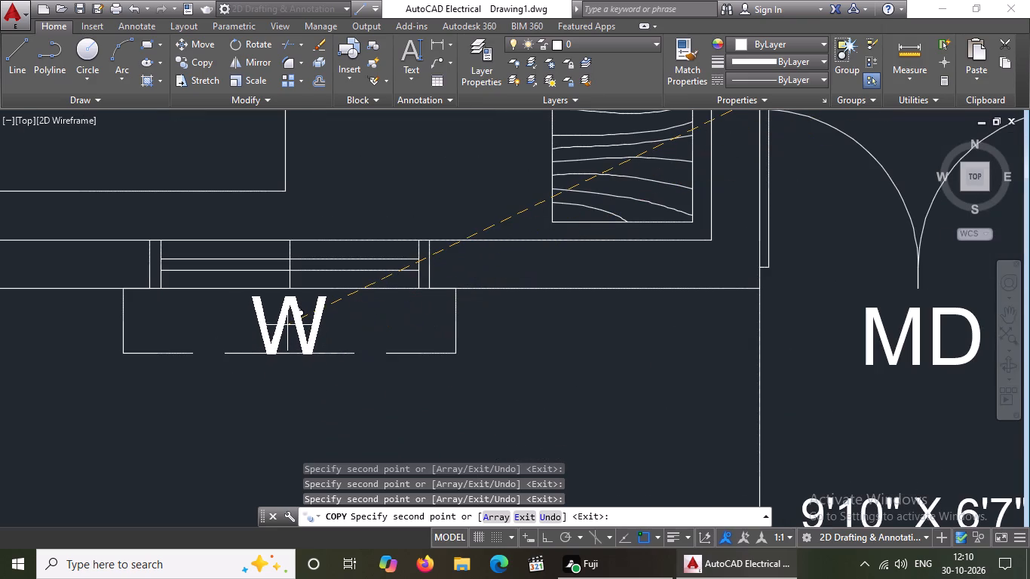
click(286, 322)
scroll(286, 336, down, 3)
key(Escape)
scroll(415, 394, down, 3)
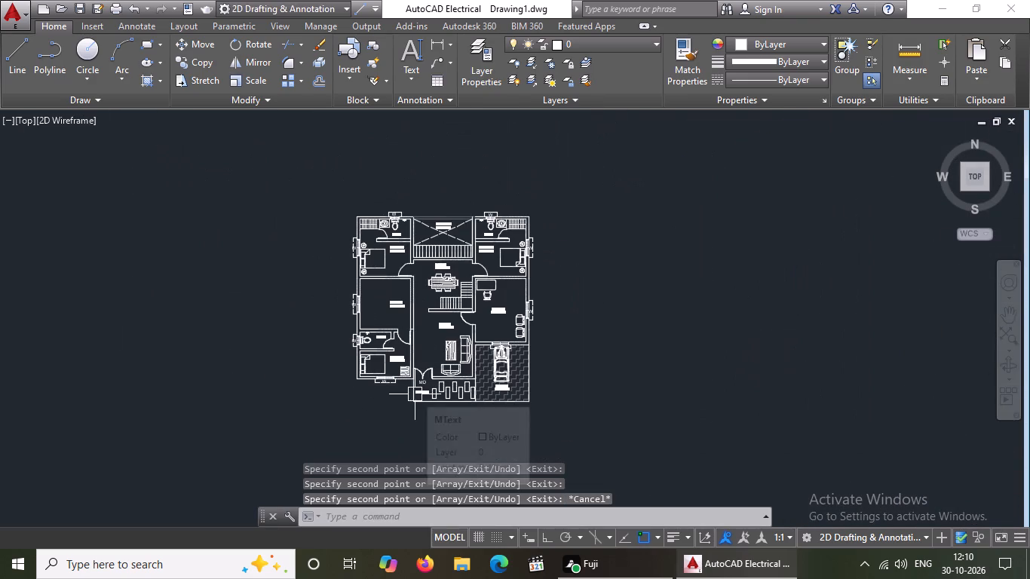
Change the southwest toilet's west window tag to V and recentre it on the window's sunshade line.
scroll(412, 396, up, 3)
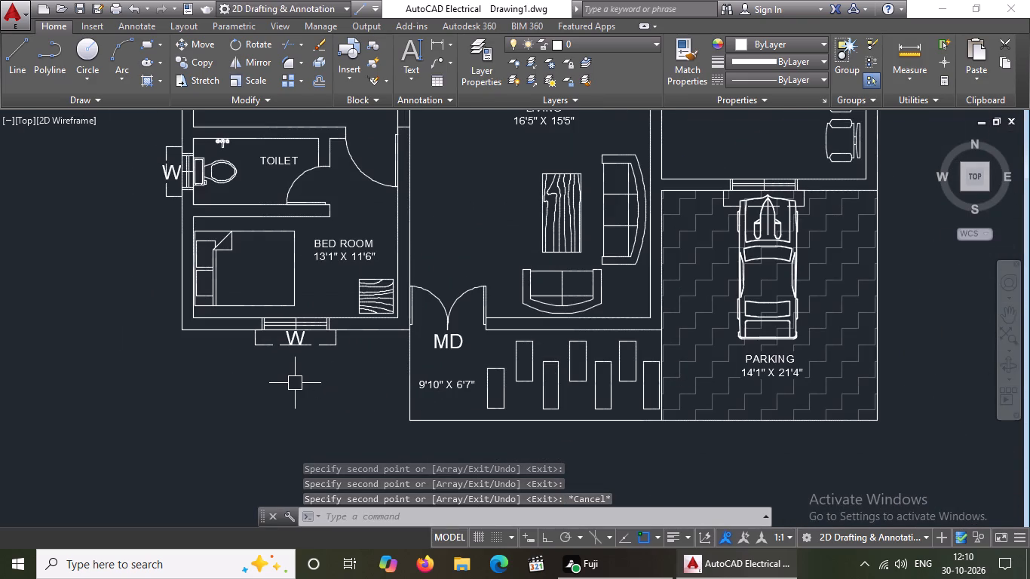
scroll(294, 383, down, 2)
scroll(251, 314, up, 2)
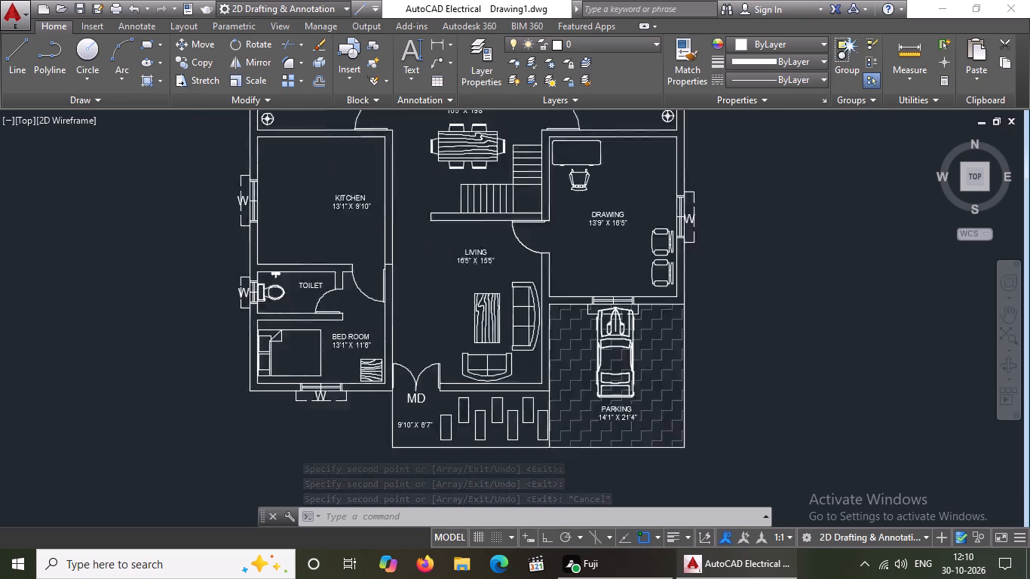
scroll(251, 314, up, 3)
double_click(249, 246)
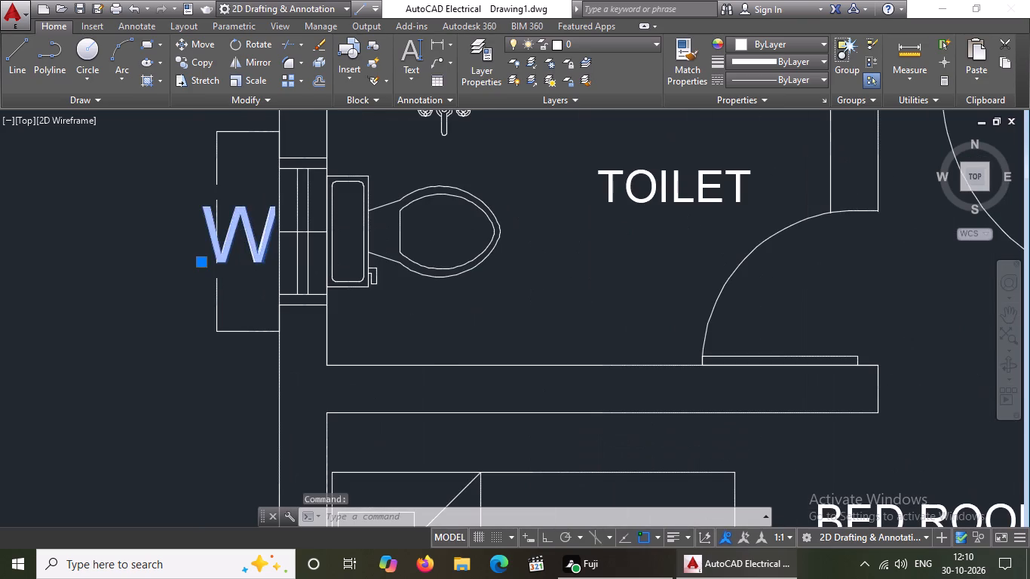
key(BackSpace)
key(v)
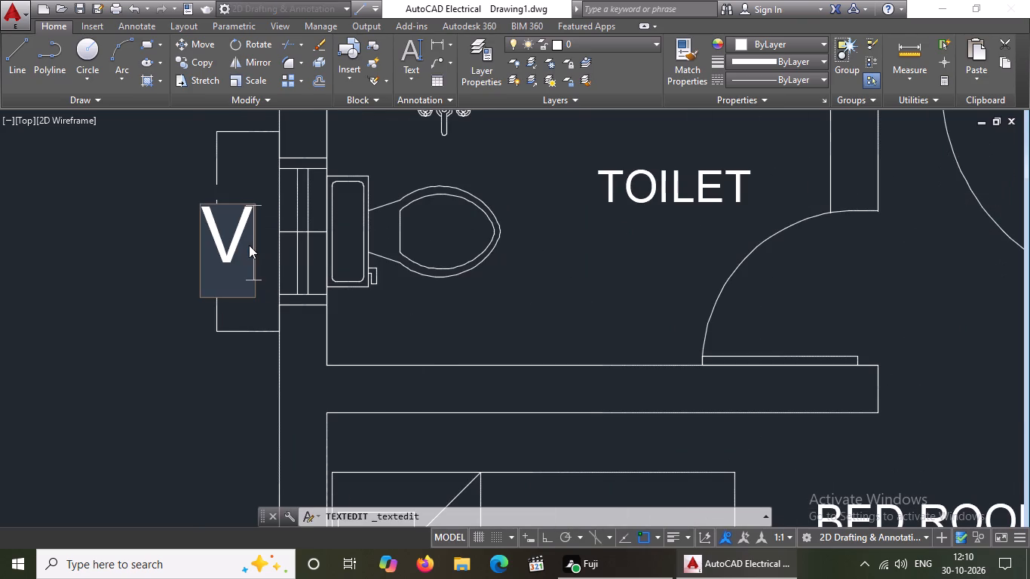
key(Return)
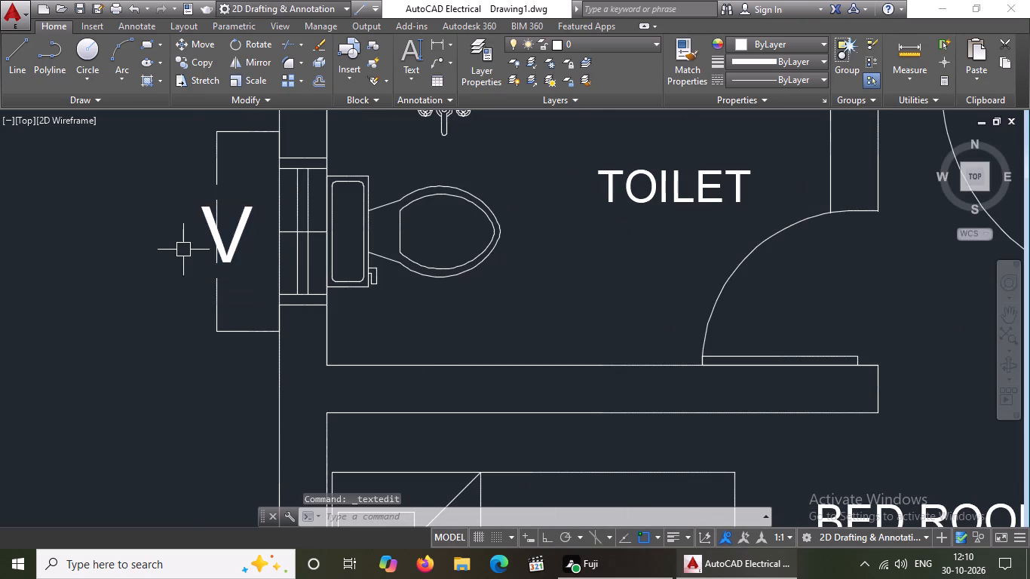
click(226, 253)
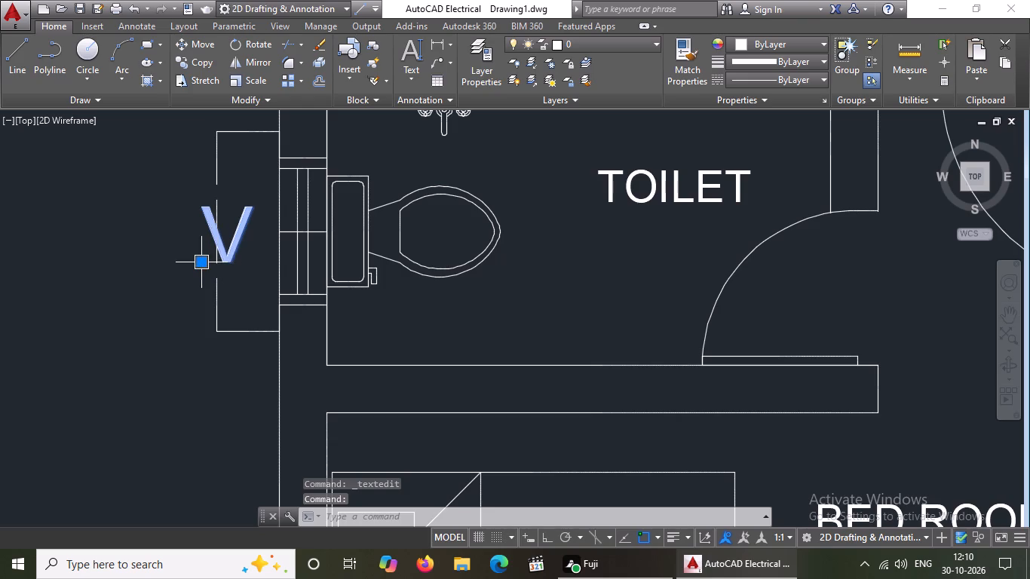
click(198, 264)
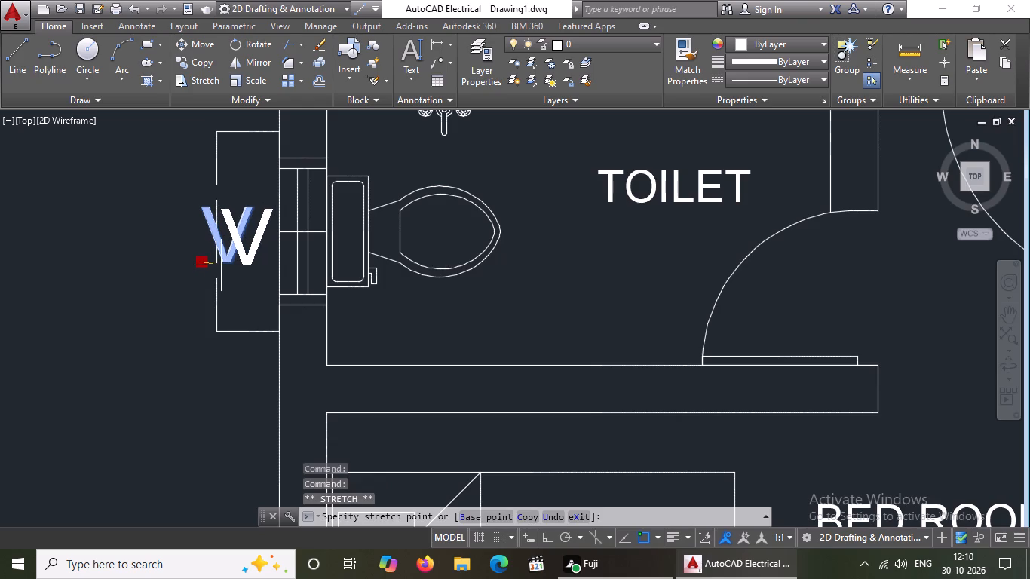
click(221, 262)
scroll(240, 291, down, 4)
key(Escape)
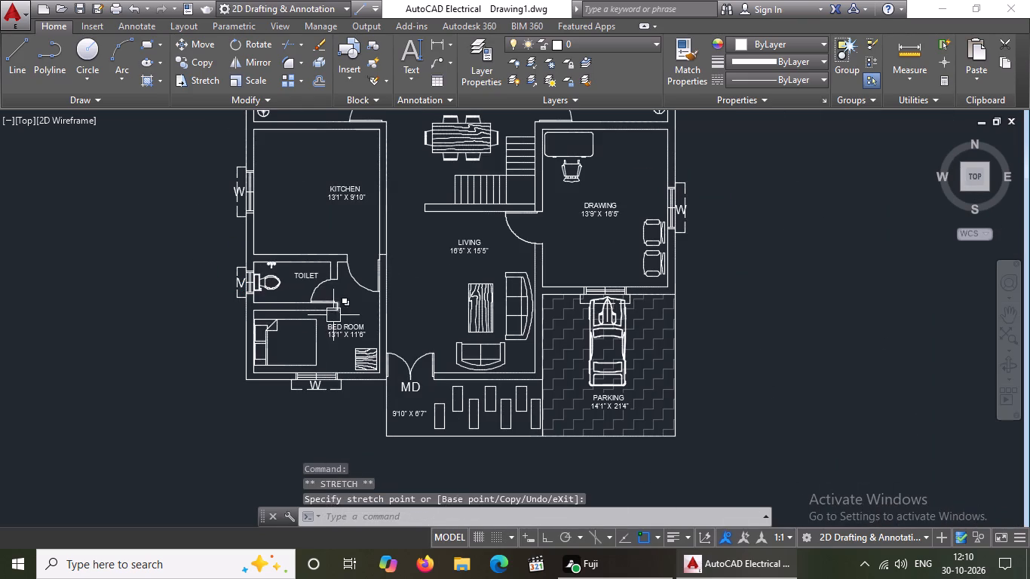
Change the northwest toilet's north window tag to V.
middle_drag(317, 401, 319, 493)
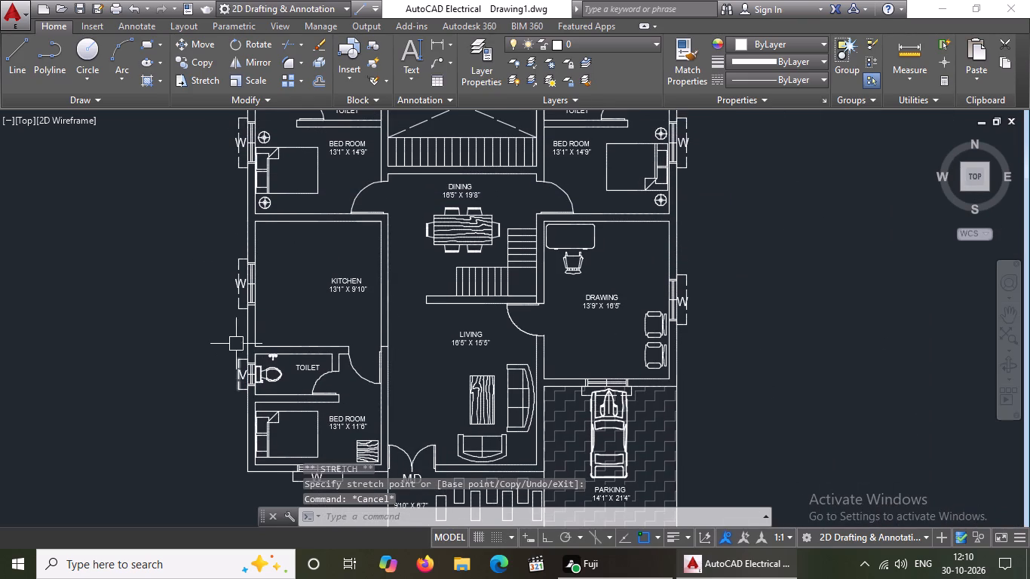
middle_drag(238, 403, 228, 506)
scroll(320, 173, up, 2)
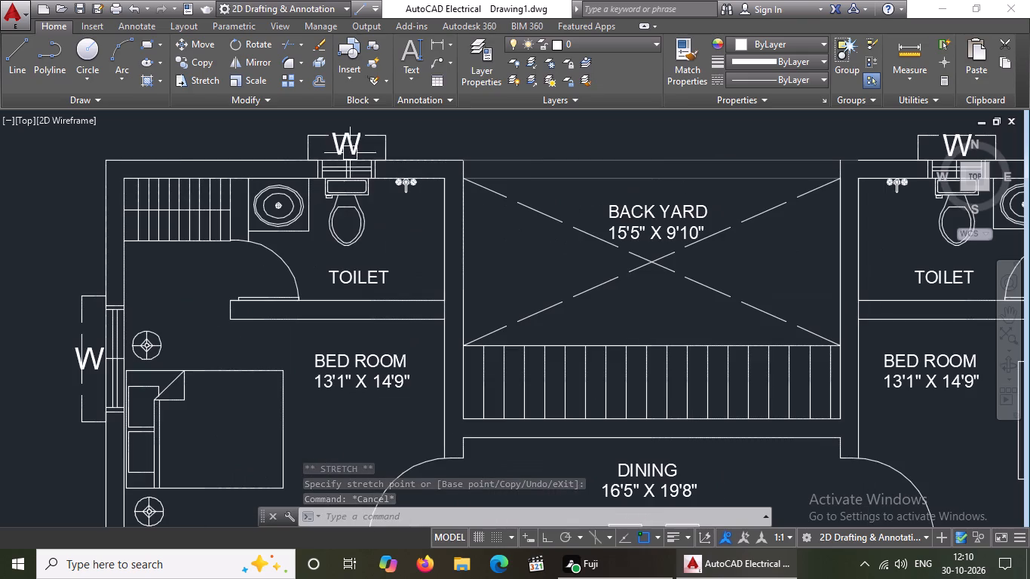
double_click(348, 144)
key(BackSpace)
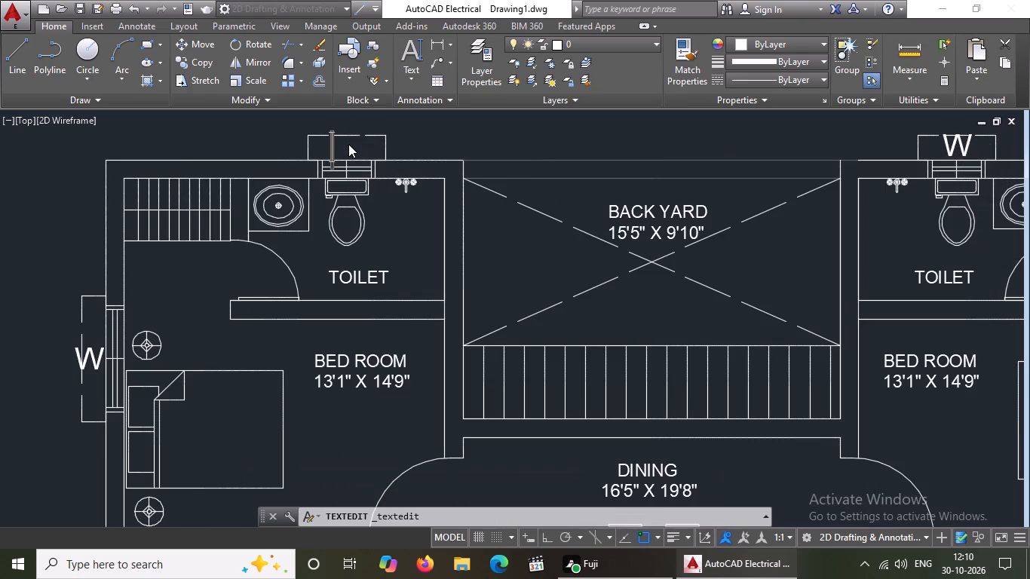
key(v)
key(Return)
Shift the northwest toilet's V tag east and slightly south to centre it above the window.
scroll(349, 146, up, 3)
click(308, 158)
click(269, 183)
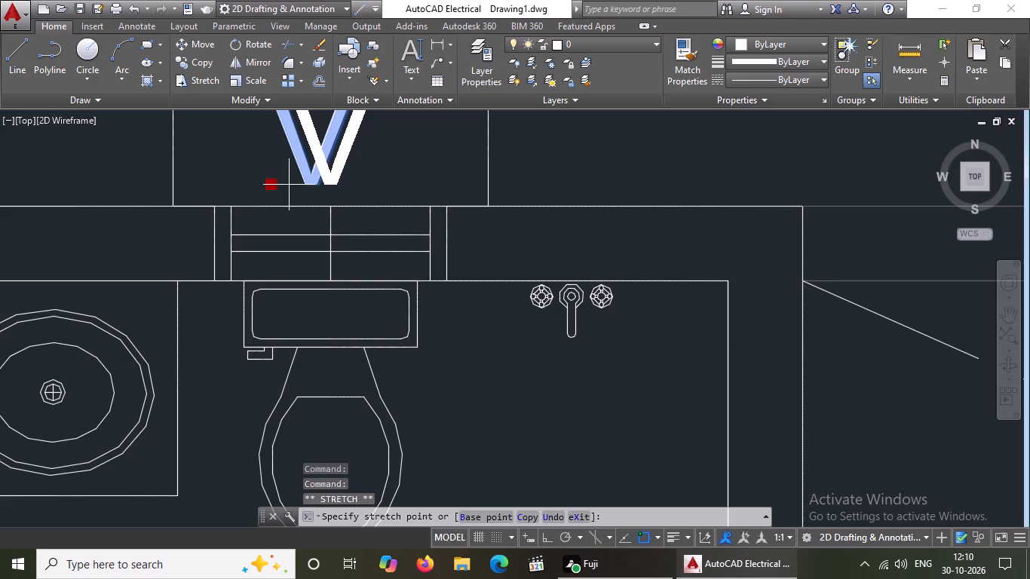
click(289, 185)
scroll(284, 200, down, 4)
scroll(297, 198, up, 3)
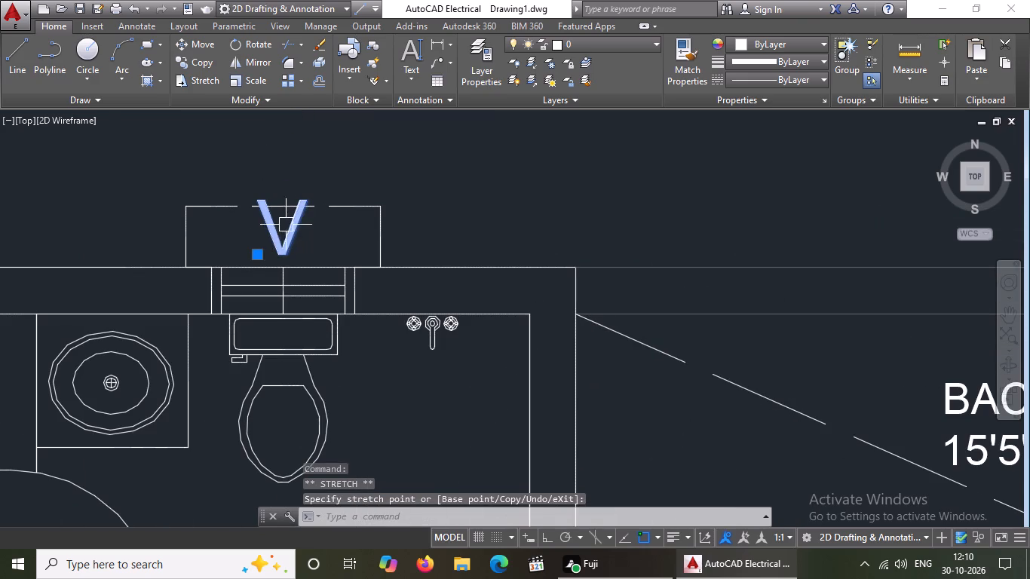
click(253, 253)
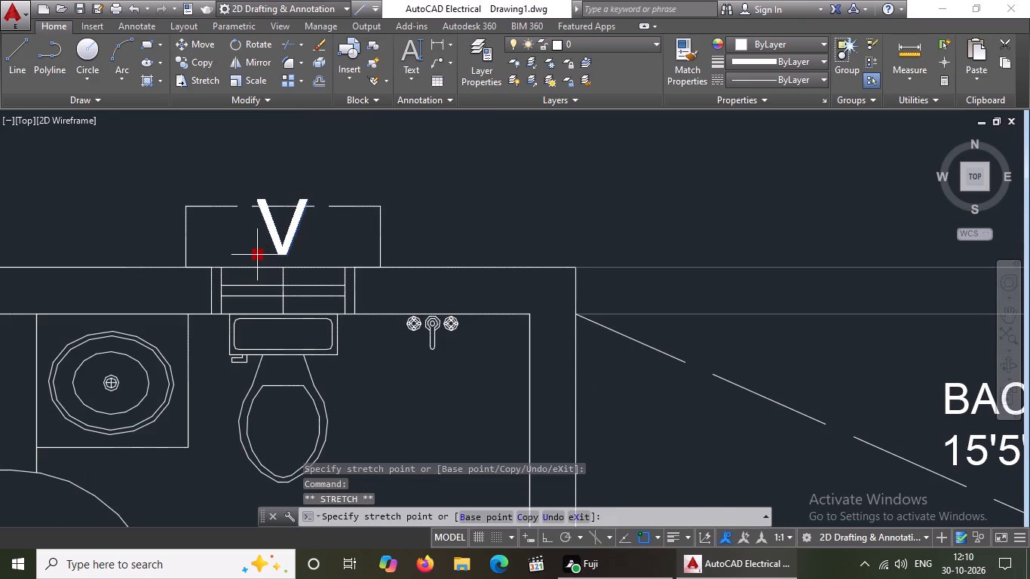
scroll(252, 262, up, 2)
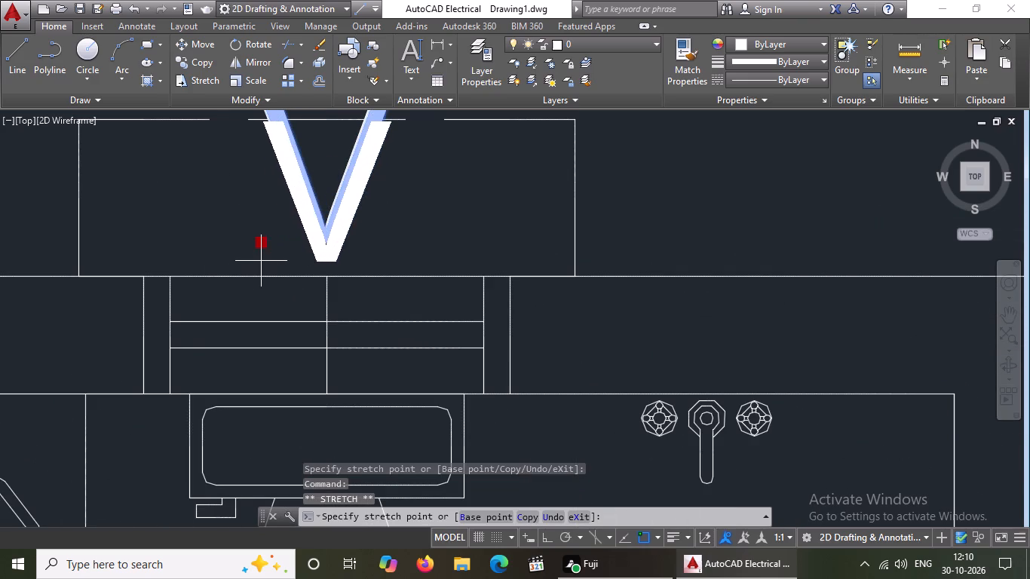
click(261, 261)
scroll(264, 262, down, 2)
key(Escape)
Change the northeast toilet's north window tag to V and recentre it above the window.
scroll(348, 240, down, 3)
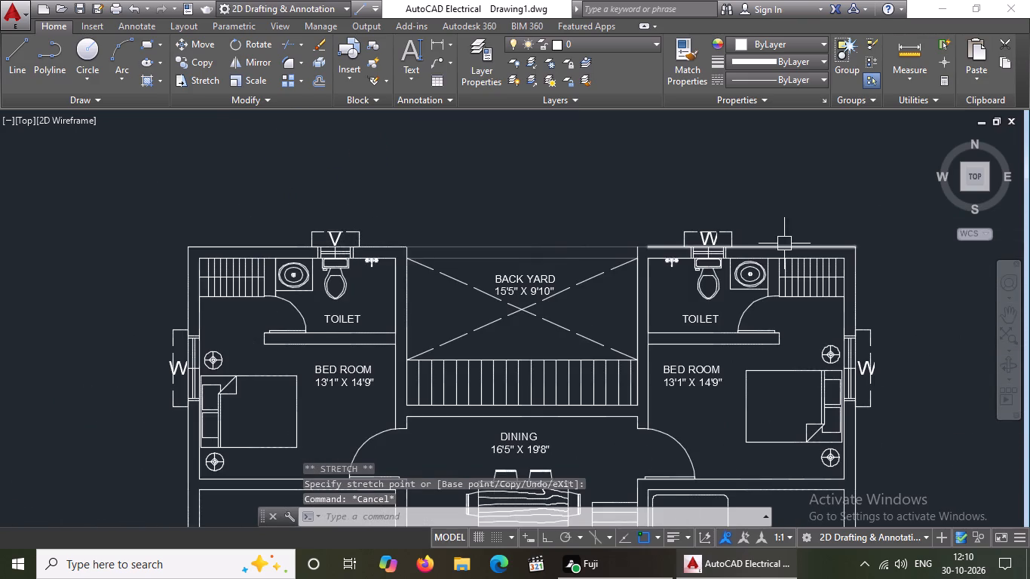
scroll(786, 243, up, 2)
scroll(597, 234, up, 2)
double_click(597, 234)
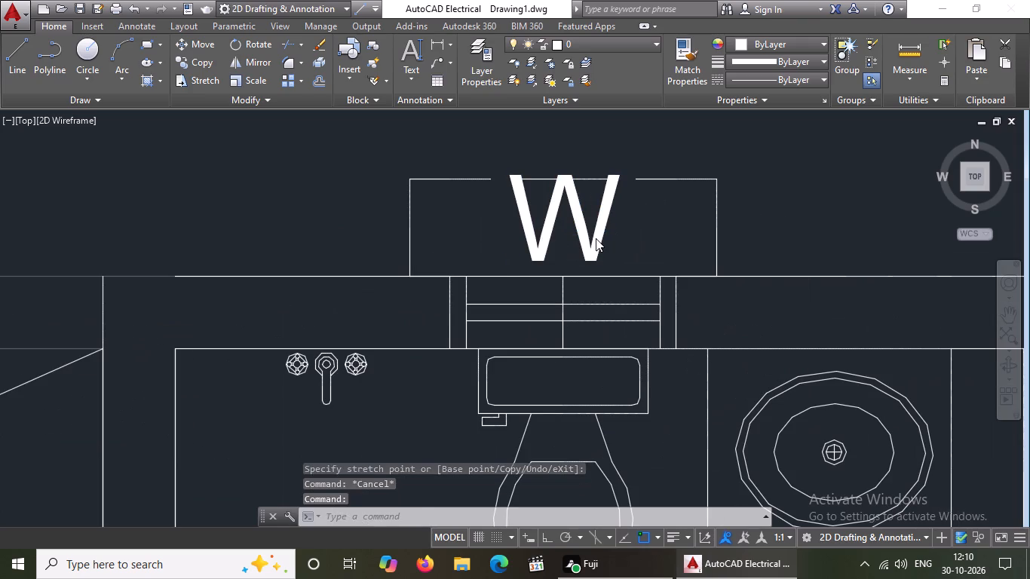
key(BackSpace)
key(v)
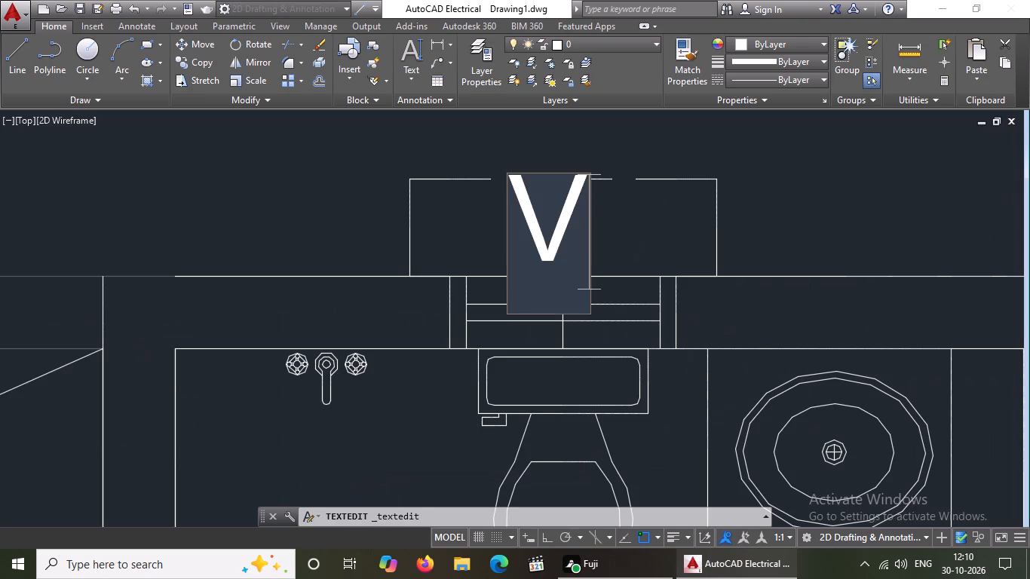
key(Return)
click(547, 251)
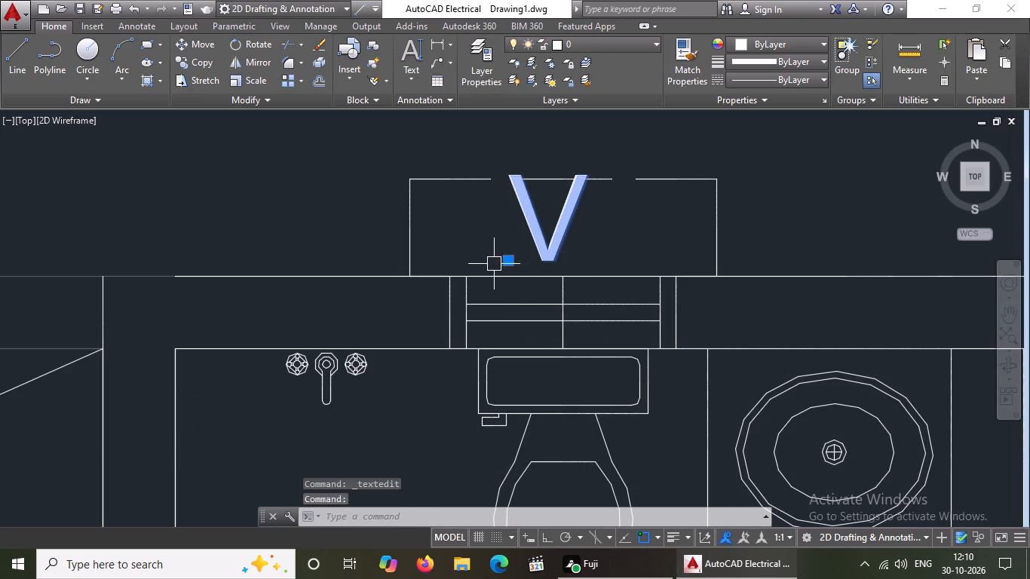
click(510, 260)
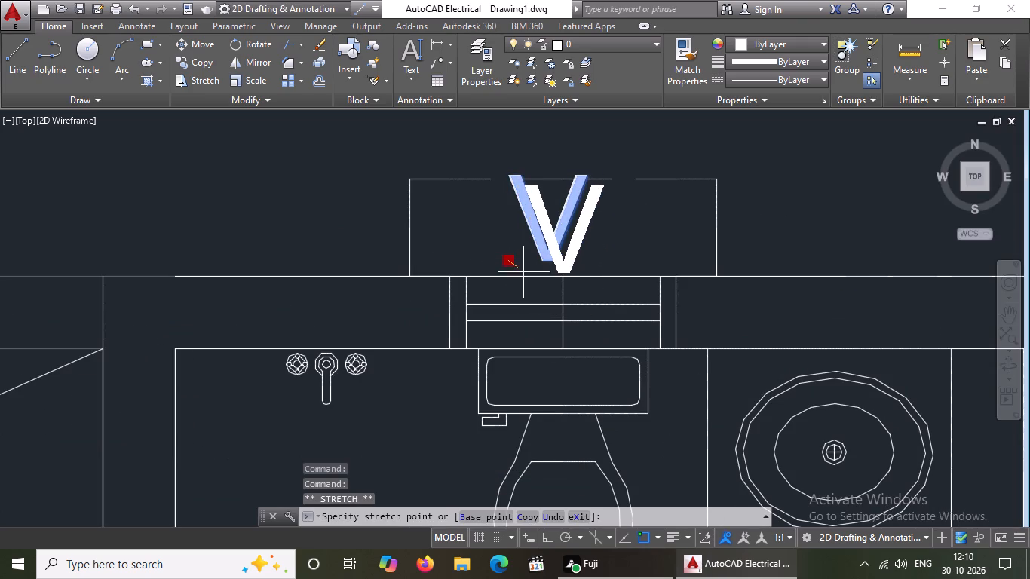
click(522, 270)
scroll(522, 267, down, 4)
key(Escape)
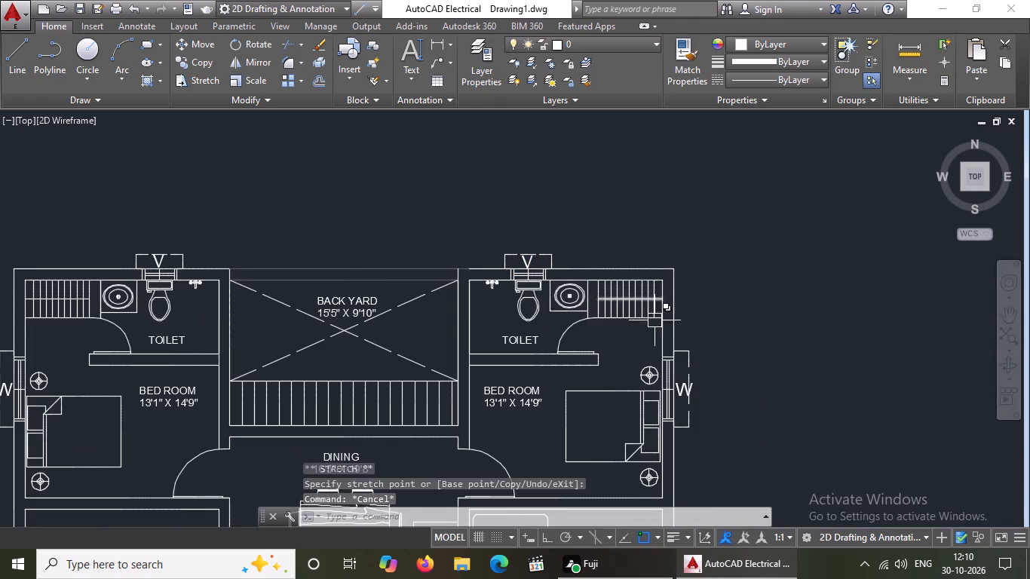
Move the desk in the drawing room east along the north wall, leaving space beside it for the chair.
scroll(693, 414, up, 3)
scroll(678, 273, down, 5)
scroll(661, 388, down, 2)
scroll(663, 423, up, 3)
scroll(602, 410, up, 1)
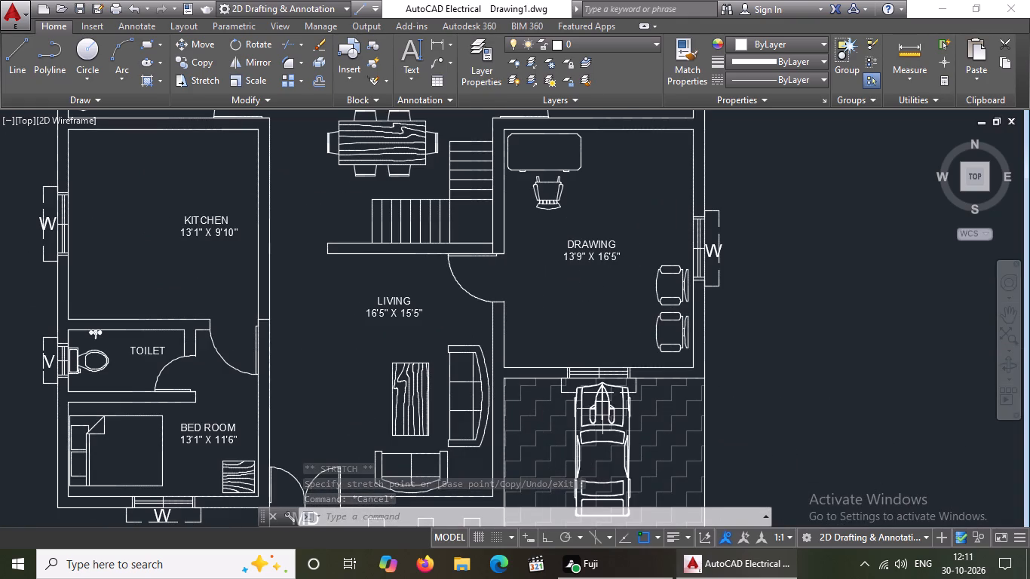
scroll(621, 400, up, 2)
scroll(618, 391, down, 3)
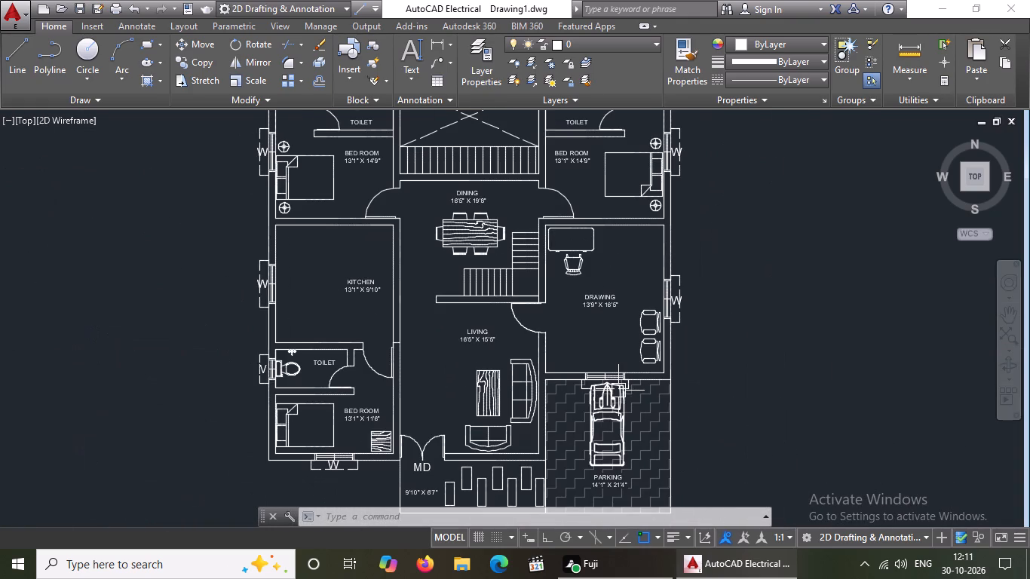
scroll(572, 246, up, 1)
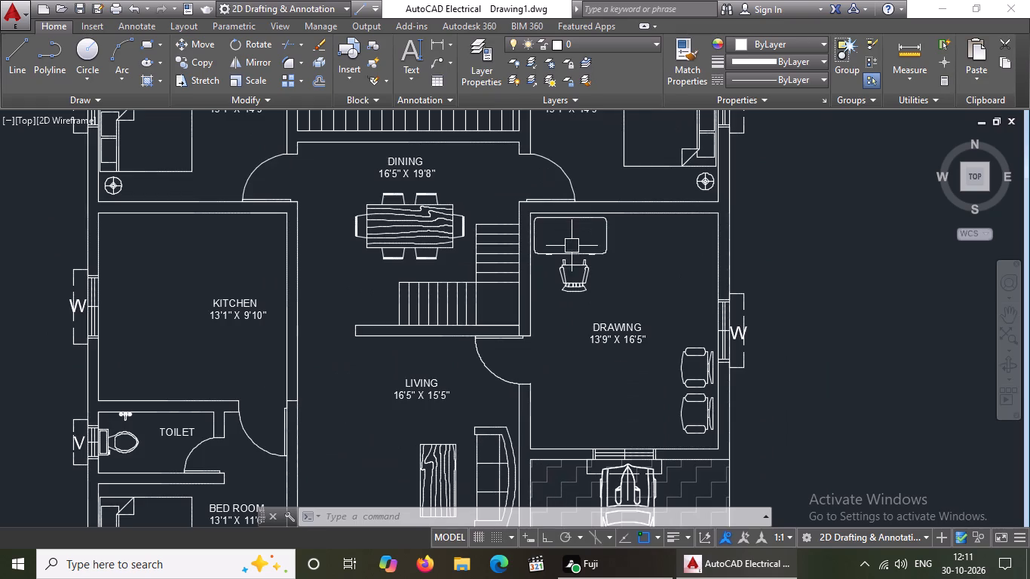
click(593, 250)
click(569, 217)
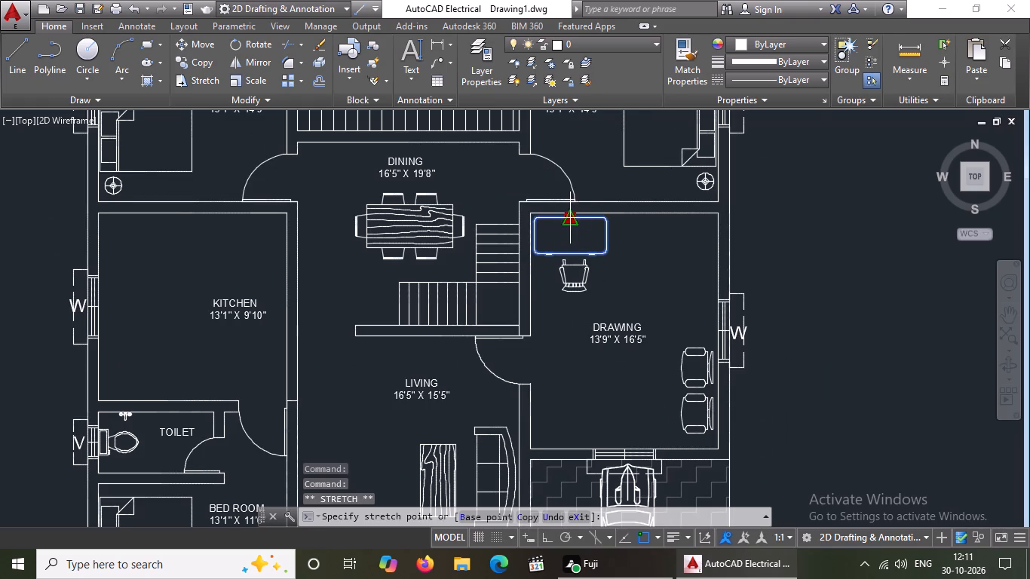
click(615, 218)
Shift the desk chair slightly west and rotate it a quarter turn clockwise so that it faces east.
click(569, 278)
click(574, 290)
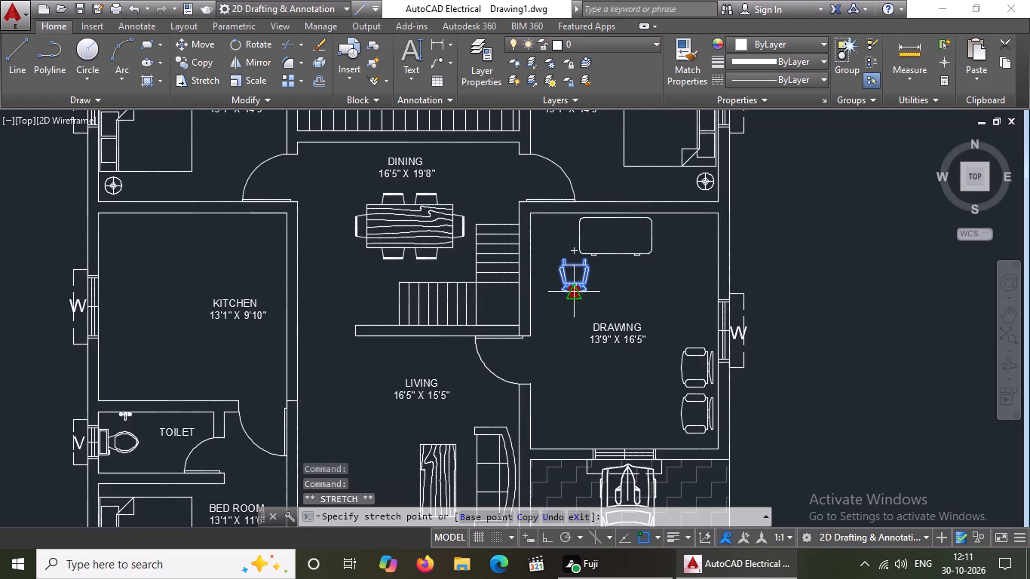
click(559, 295)
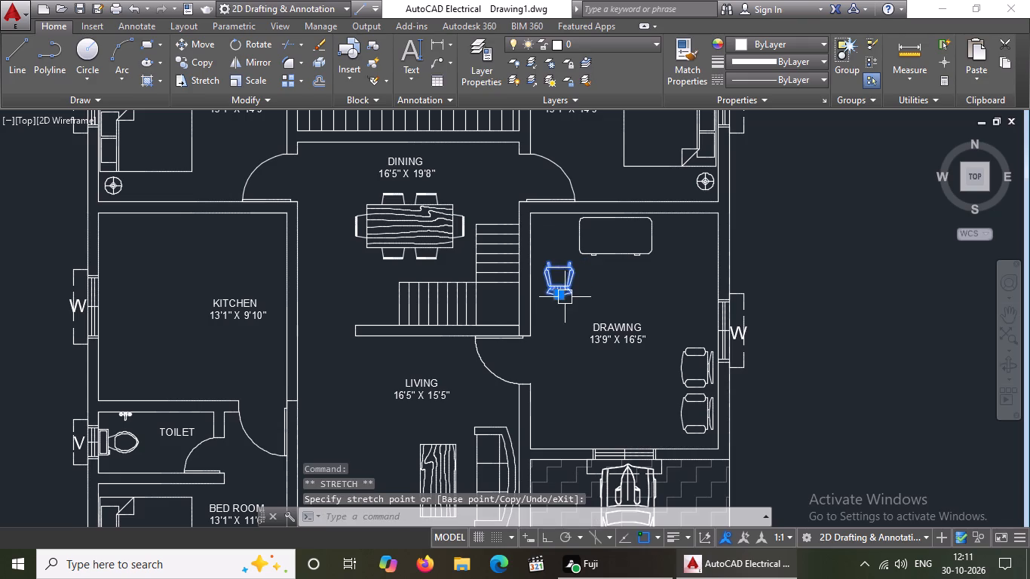
click(255, 43)
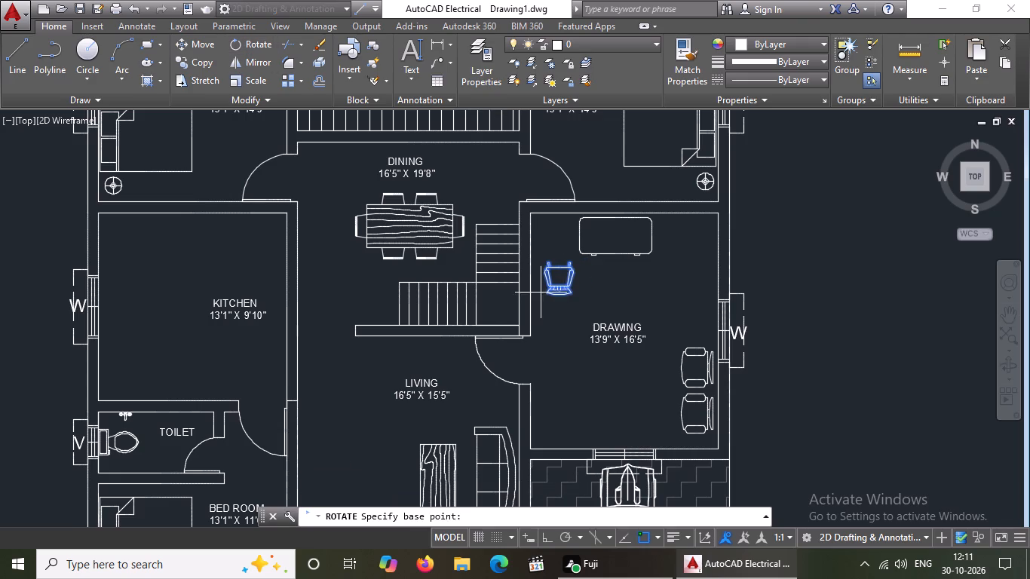
click(564, 285)
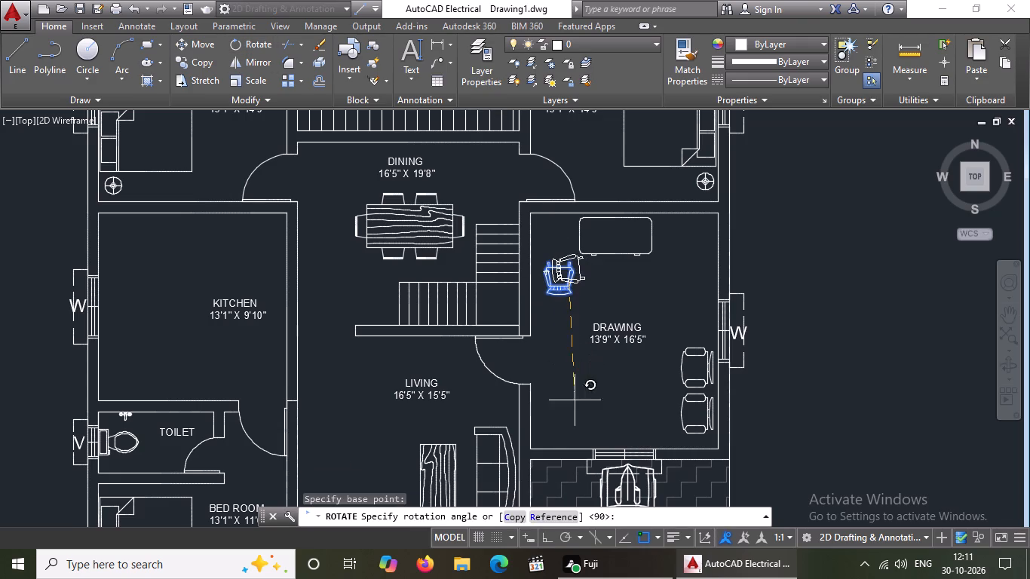
click(551, 538)
click(569, 321)
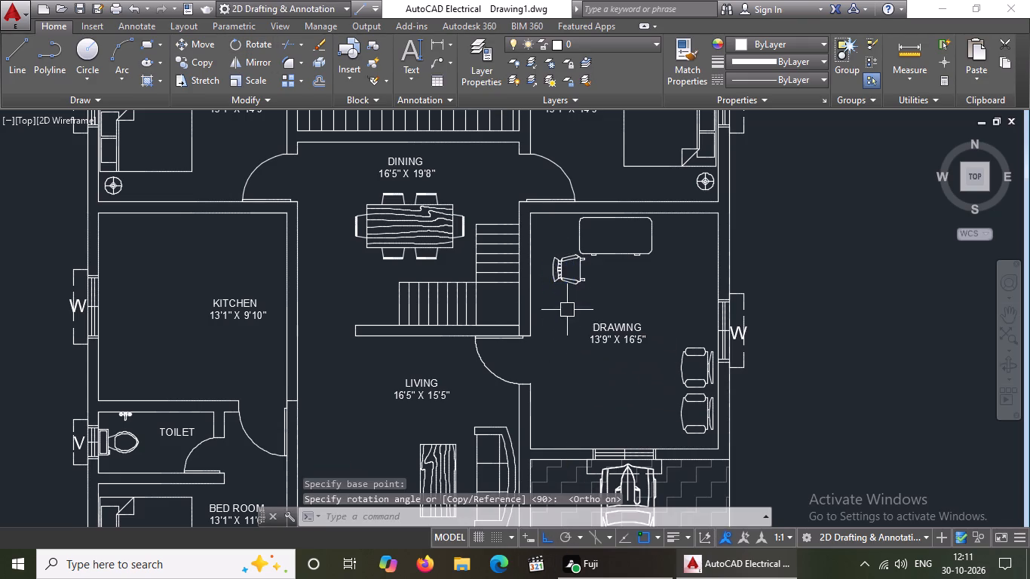
Move the rotated chair to the west side of the desk, in the drawing room's northwest corner.
click(561, 277)
click(555, 275)
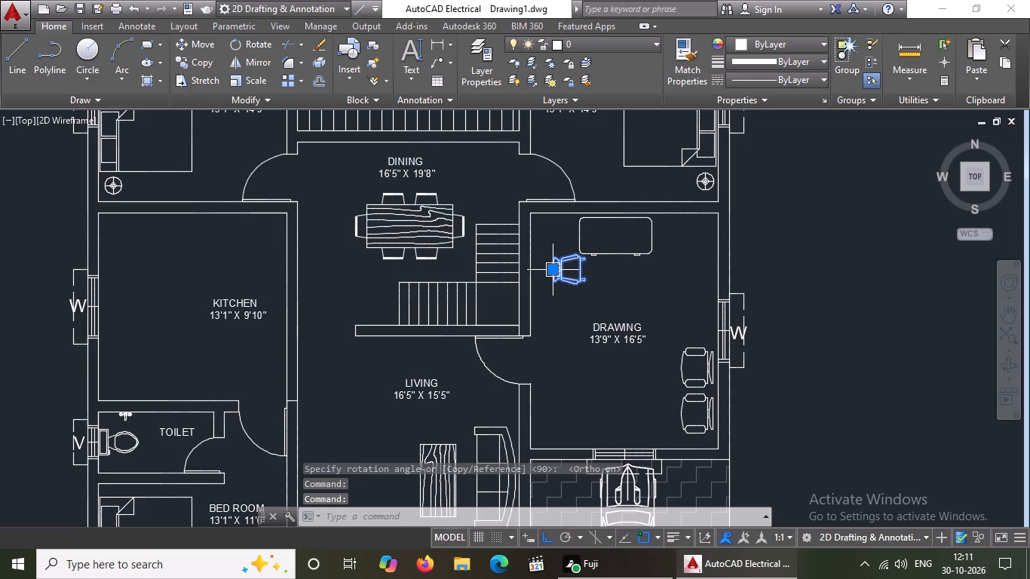
click(553, 266)
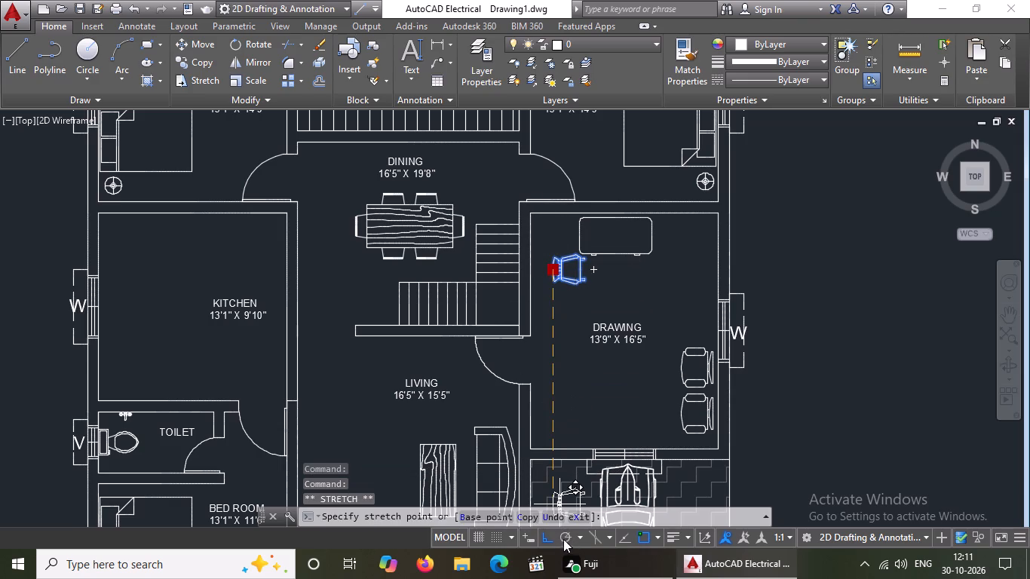
click(550, 539)
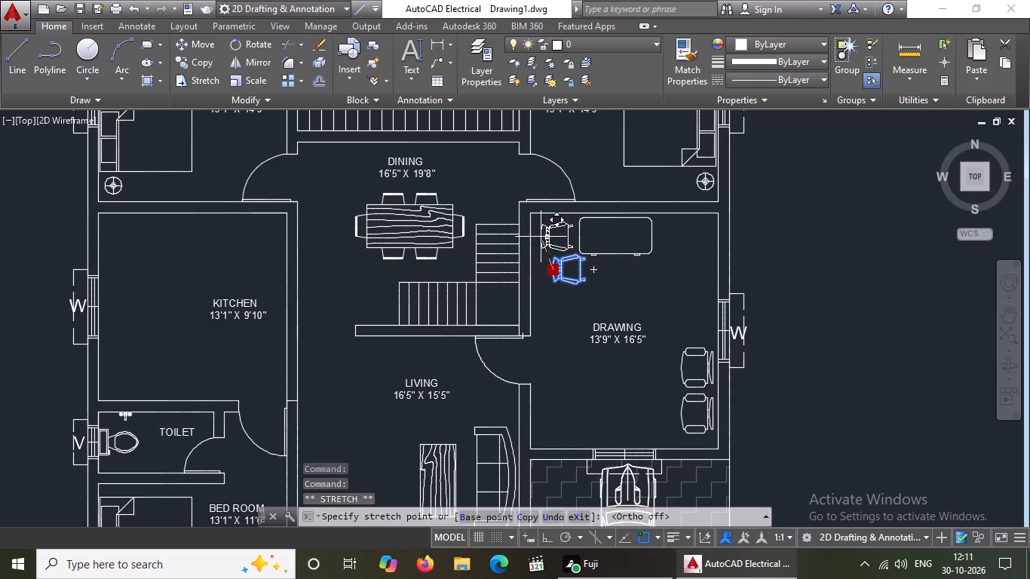
click(541, 237)
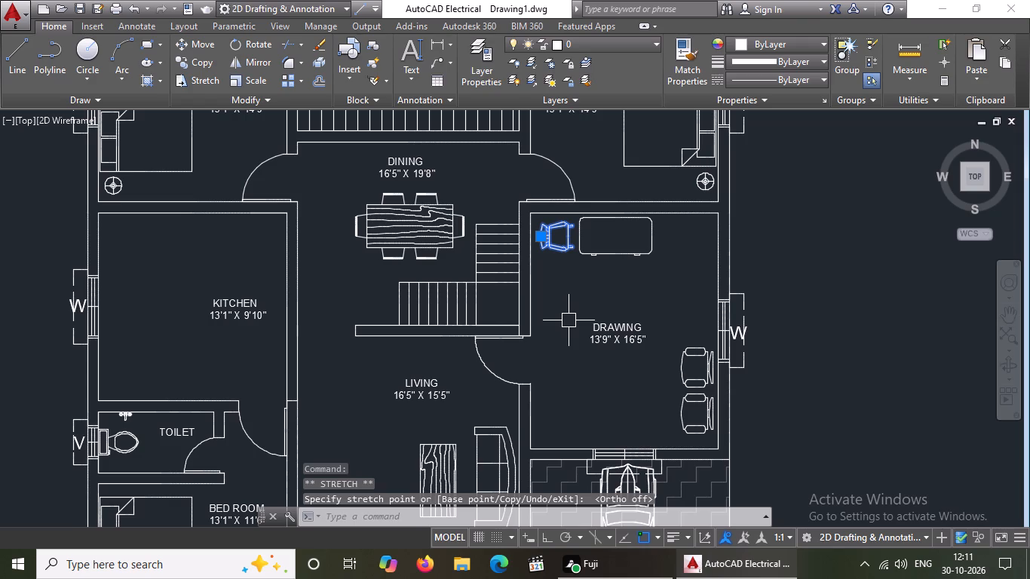
key(Escape)
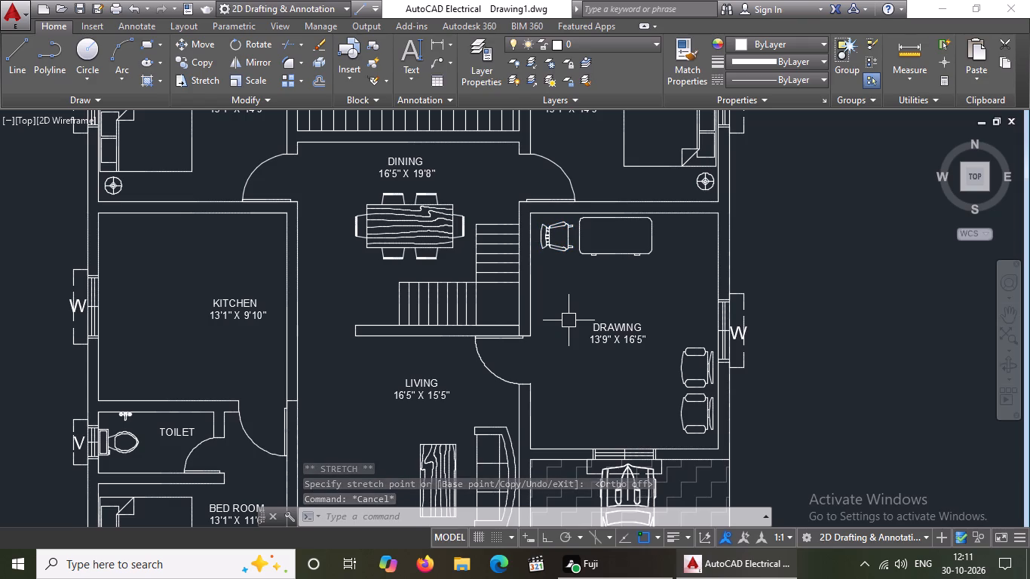
Mirror the desk chair across the desk's vertical centreline in the drawing room, keeping the original chair.
key(Escape)
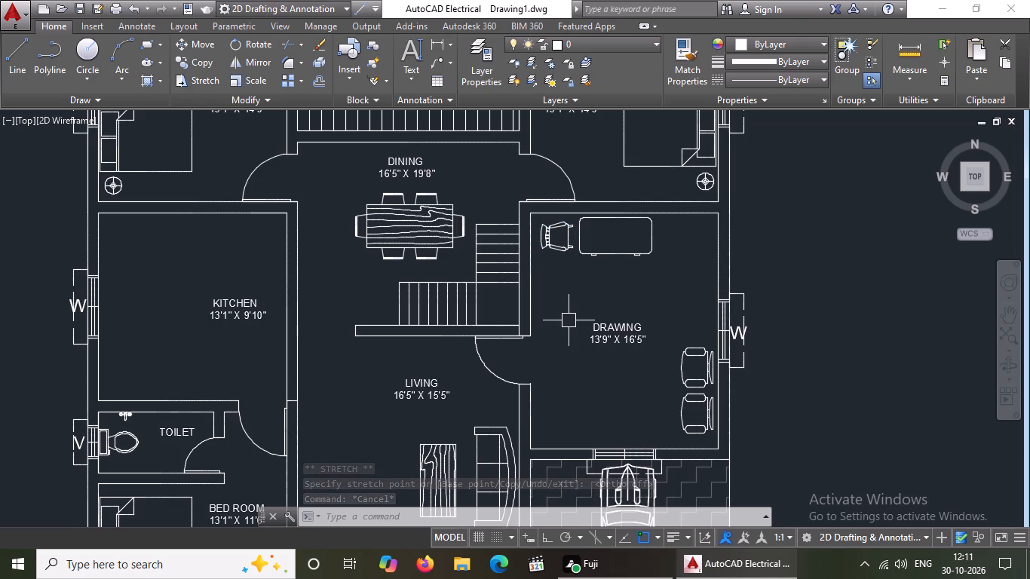
click(556, 237)
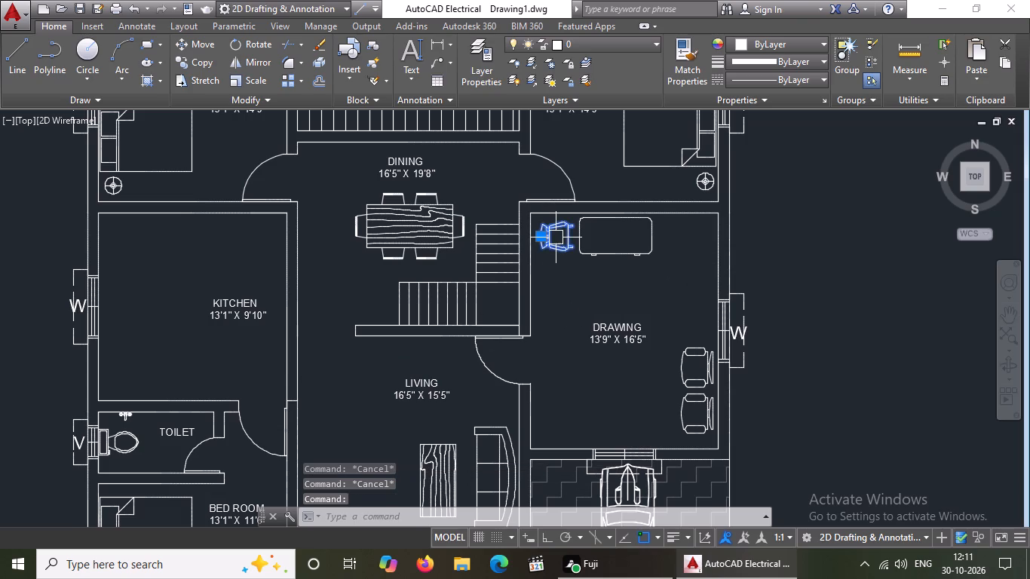
click(263, 62)
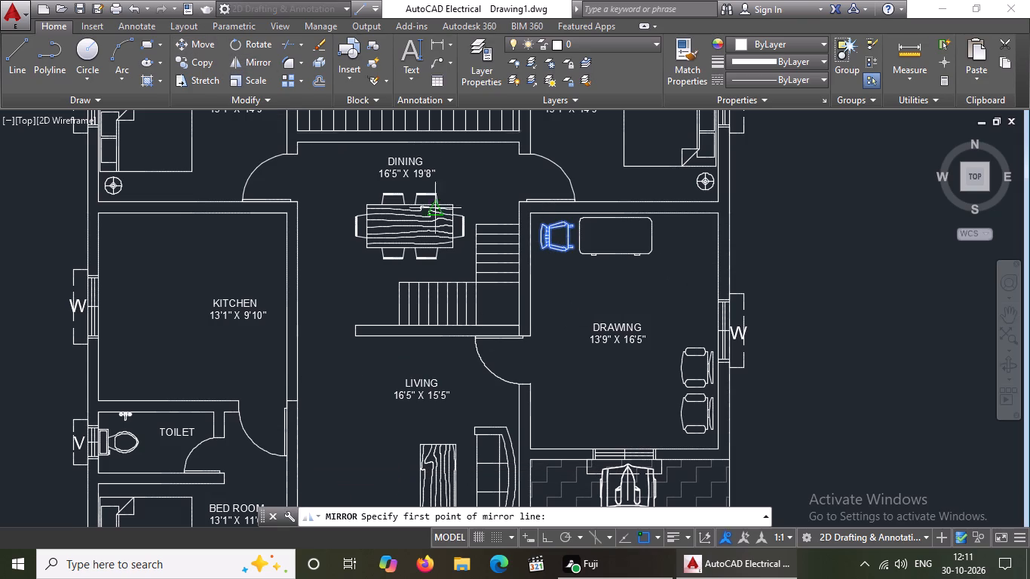
drag(613, 215, 606, 238)
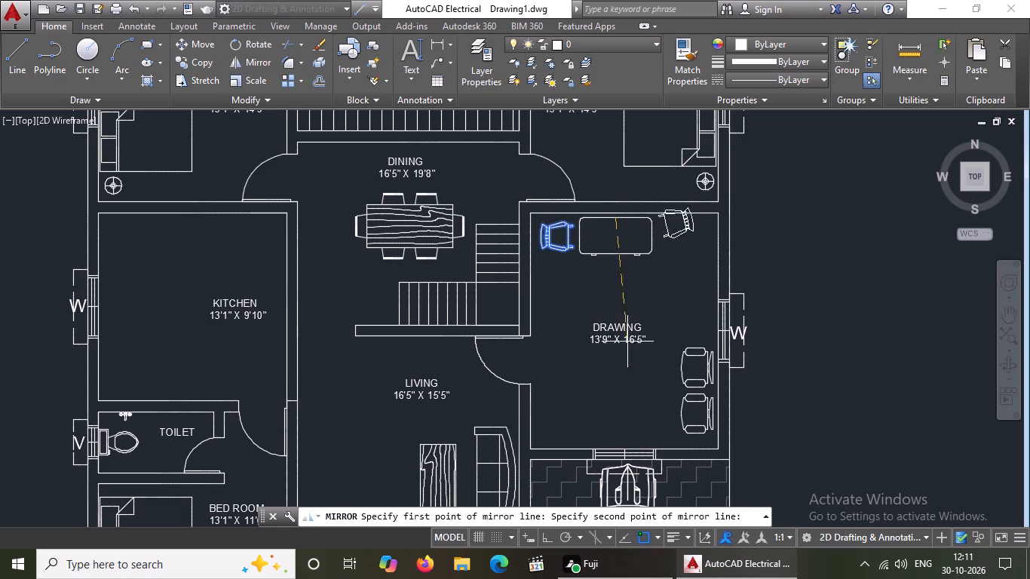
click(550, 538)
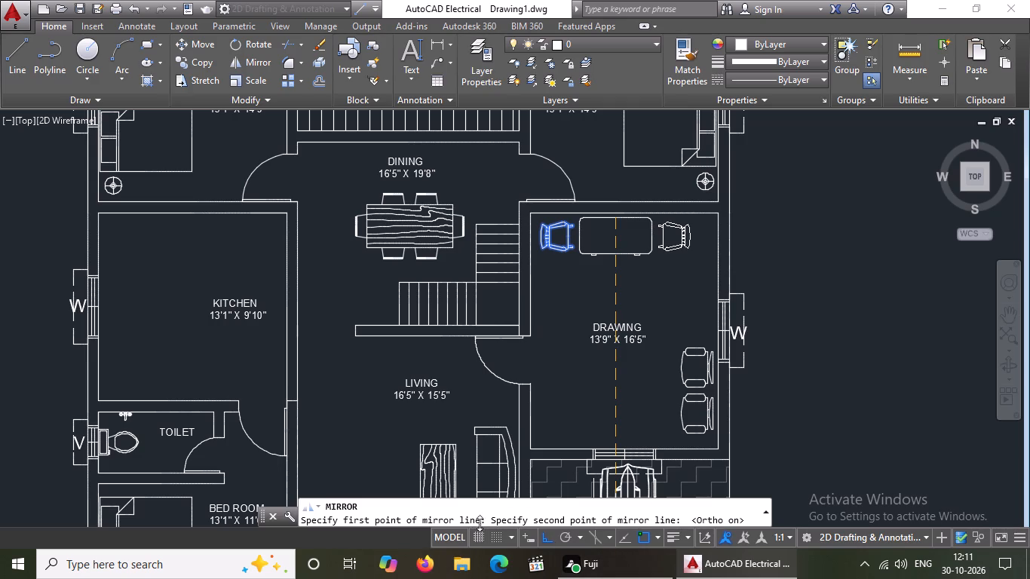
click(606, 287)
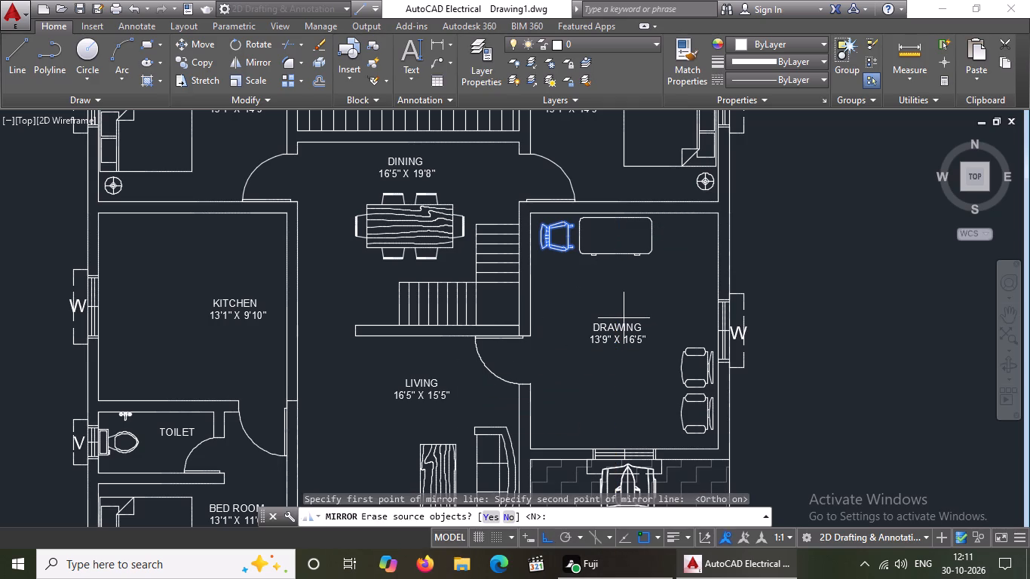
text(N)
key(space)
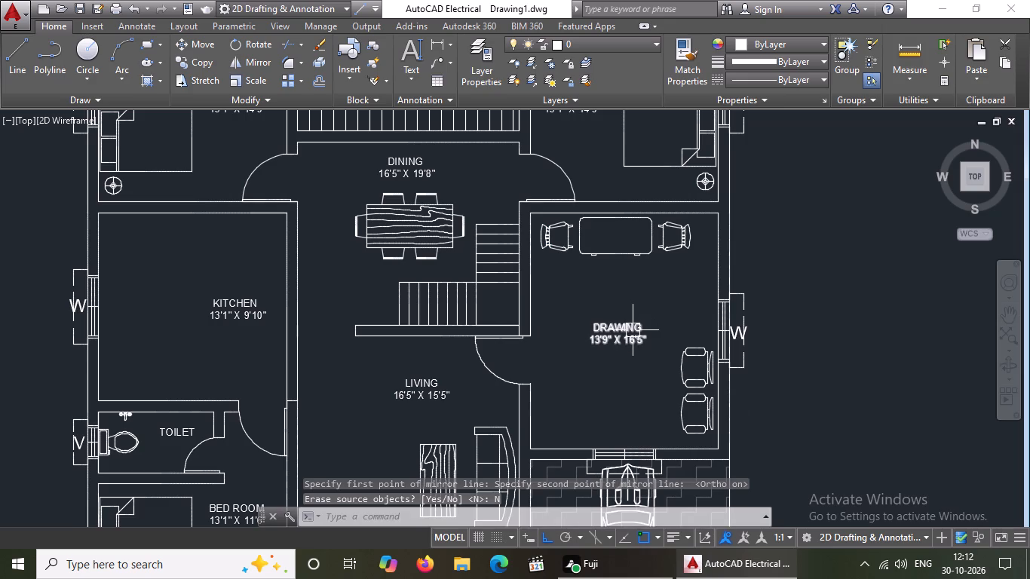
key(Escape)
Look over the whole floor plan and the kitchen area to check the furniture and door layout.
scroll(633, 329, down, 1)
middle_drag(612, 323, 606, 318)
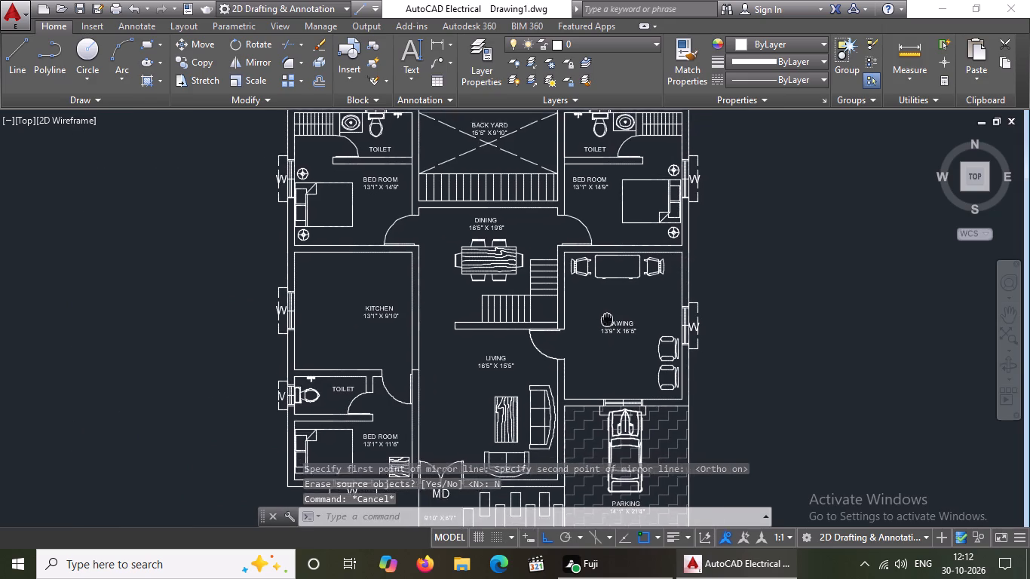
middle_drag(606, 318, 599, 308)
middle_drag(573, 305, 576, 280)
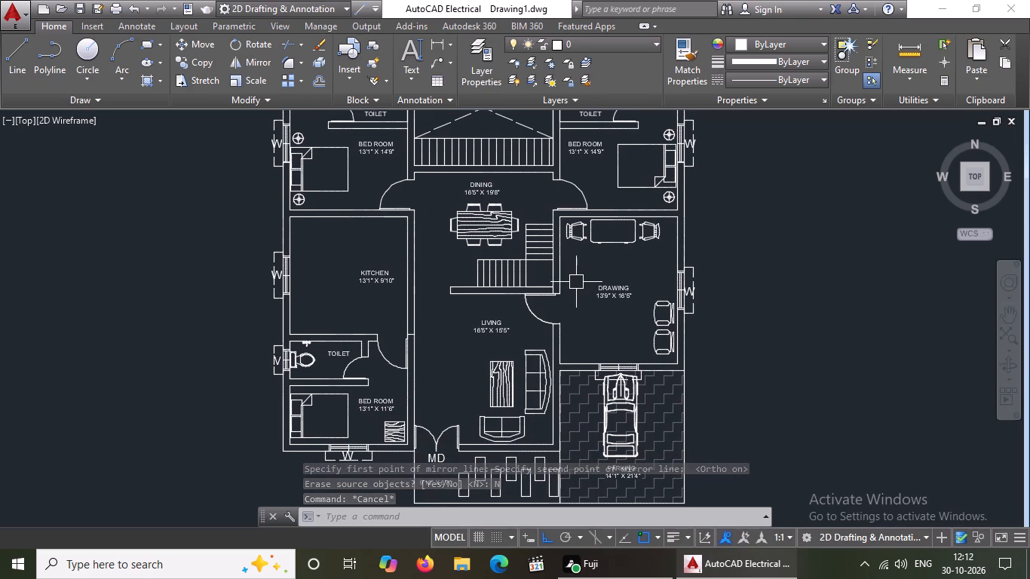
scroll(539, 326, down, 1)
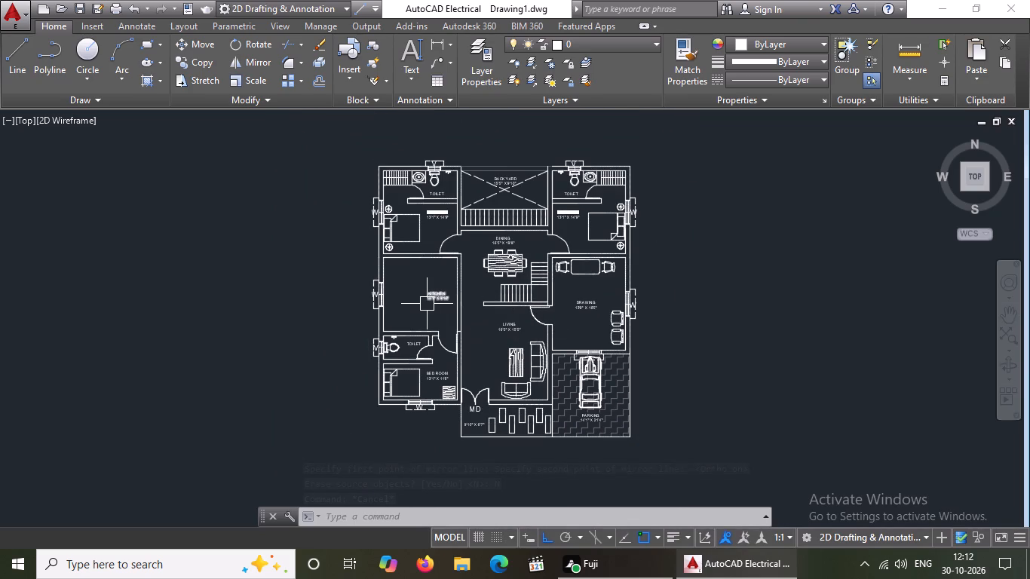
scroll(426, 301, up, 3)
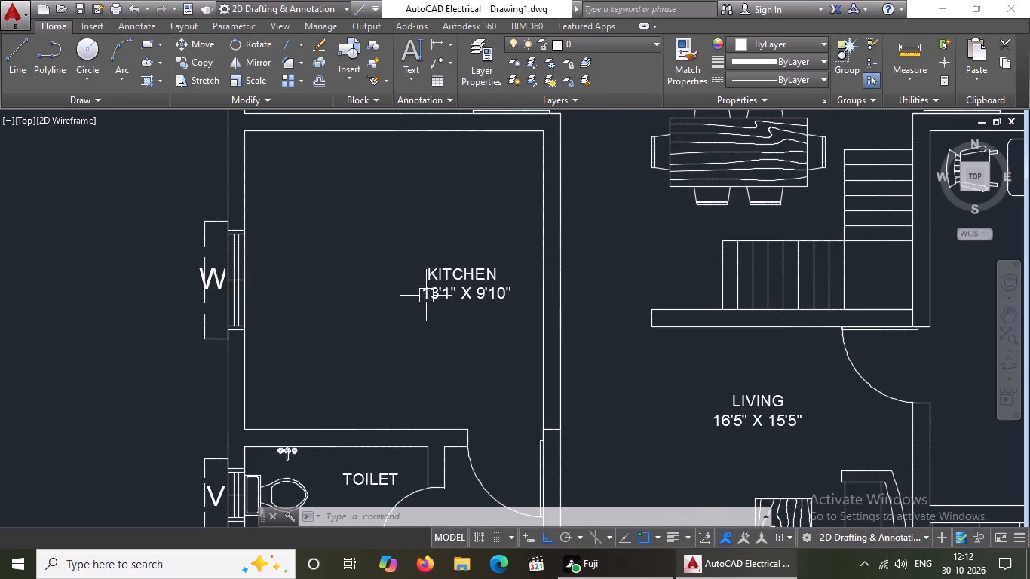
scroll(426, 296, down, 1)
scroll(522, 403, down, 1)
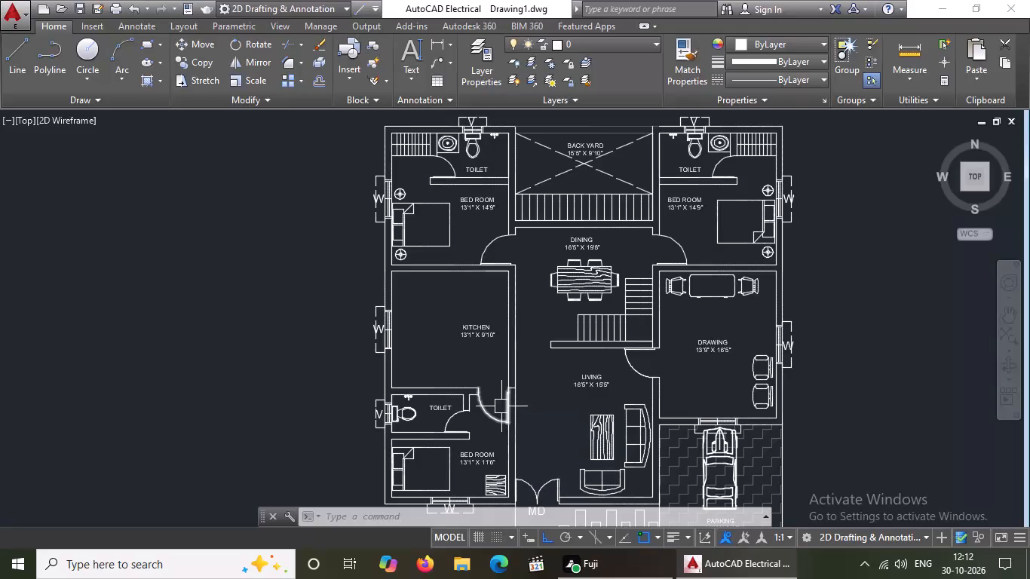
middle_drag(499, 403, 461, 409)
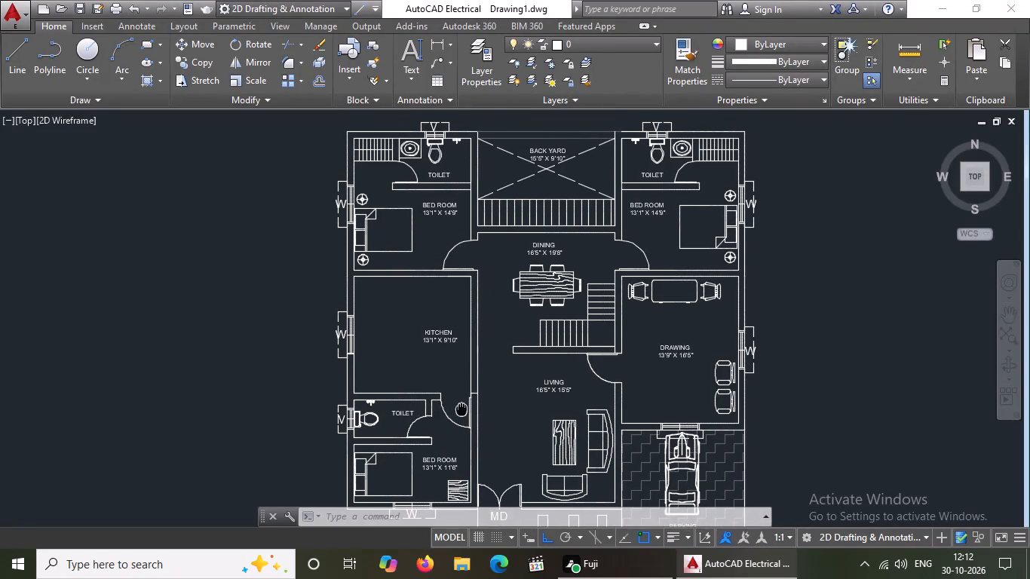
middle_drag(461, 409, 450, 414)
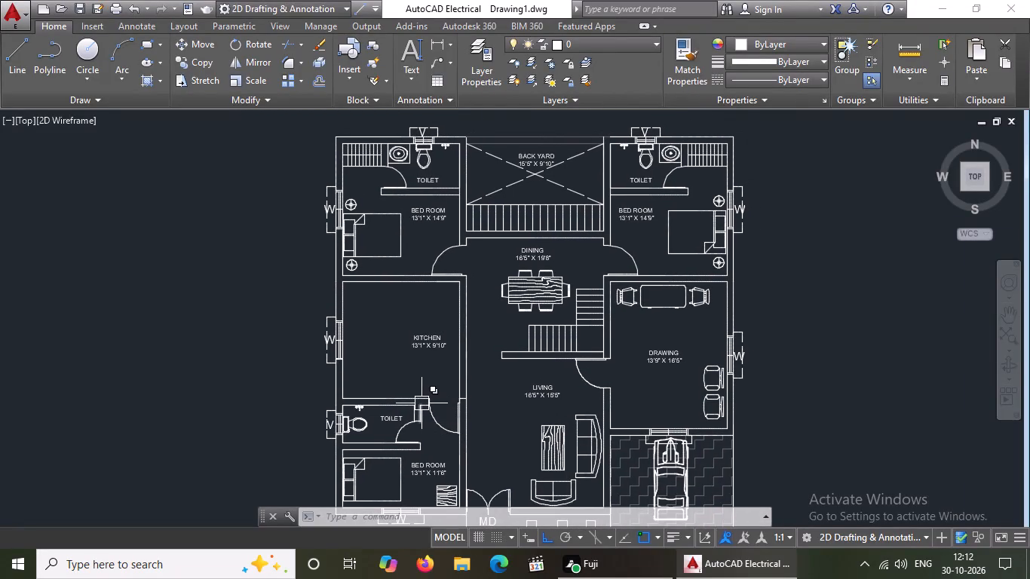
Delete the door between the kitchen and the southwest bedroom.
scroll(391, 395, up, 2)
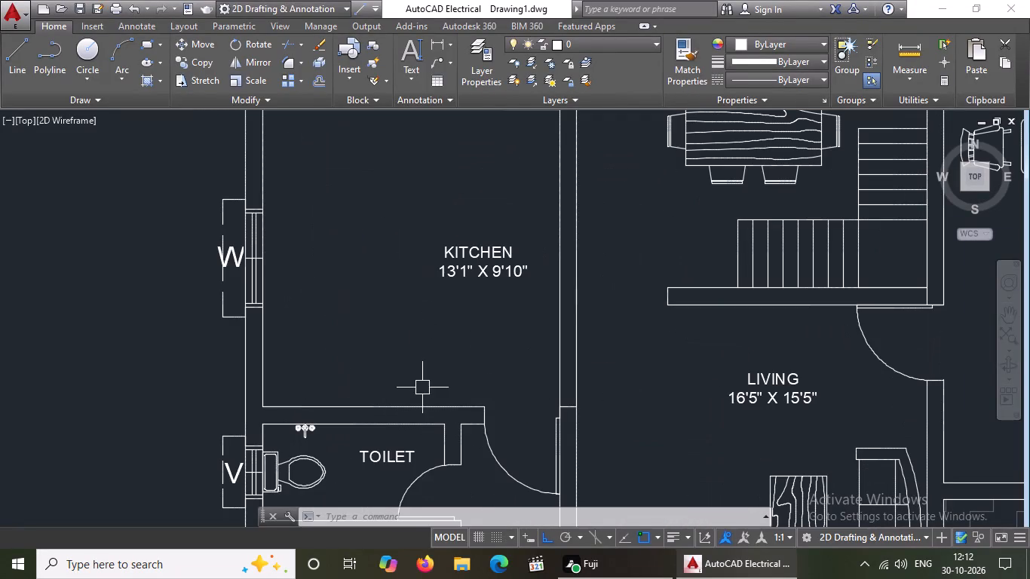
scroll(535, 369, down, 3)
scroll(544, 395, up, 2)
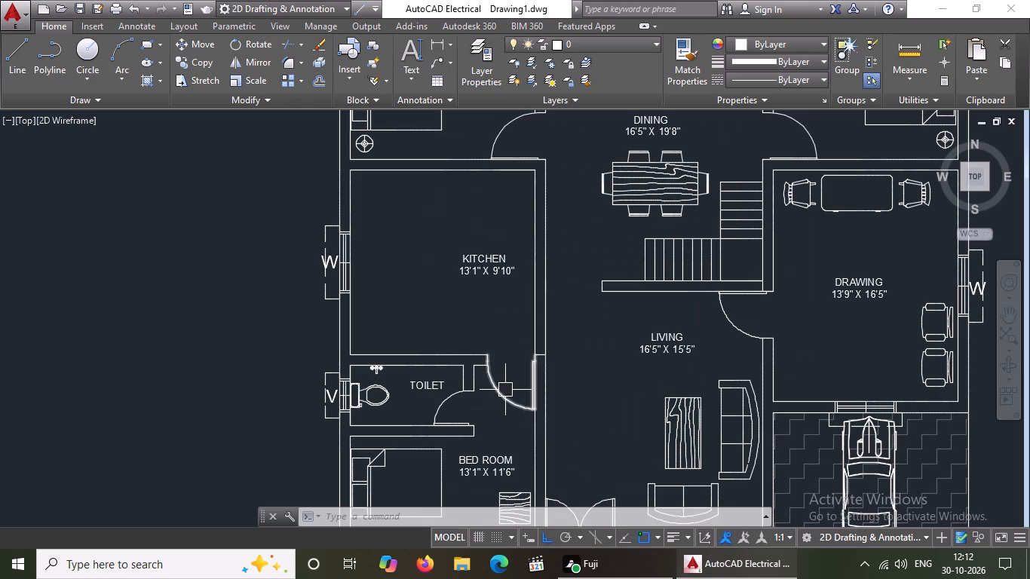
click(506, 391)
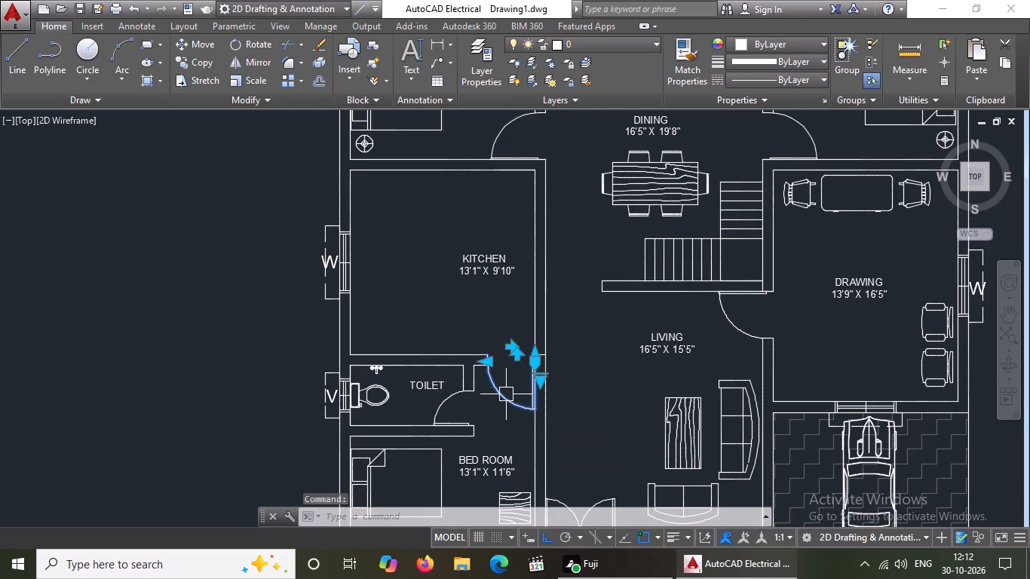
key(Delete)
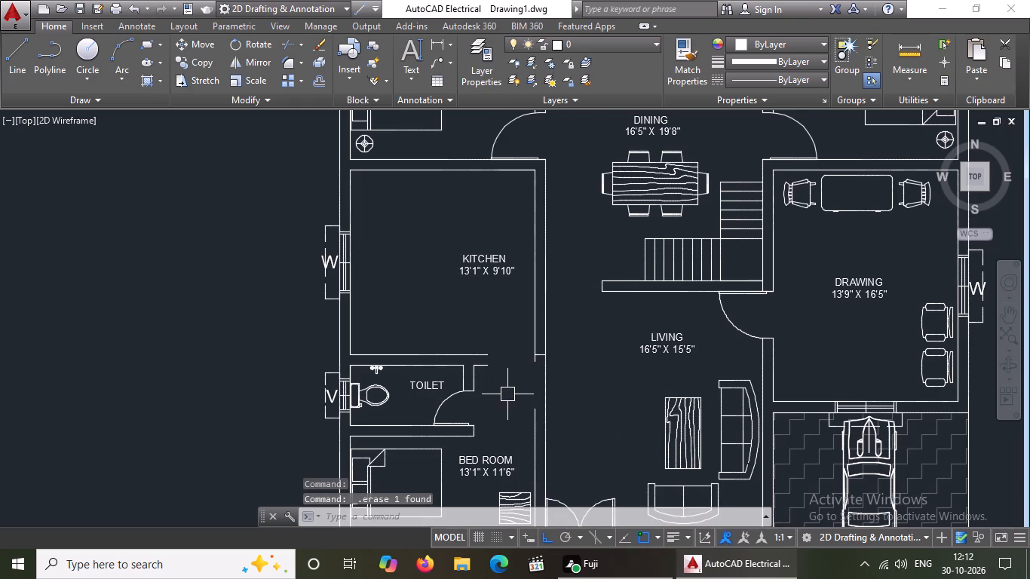
key(Escape)
Close the removed door's opening by filleting both faces of the kitchen's south wall to the east wall lines with zero radius.
text(F)
key(space)
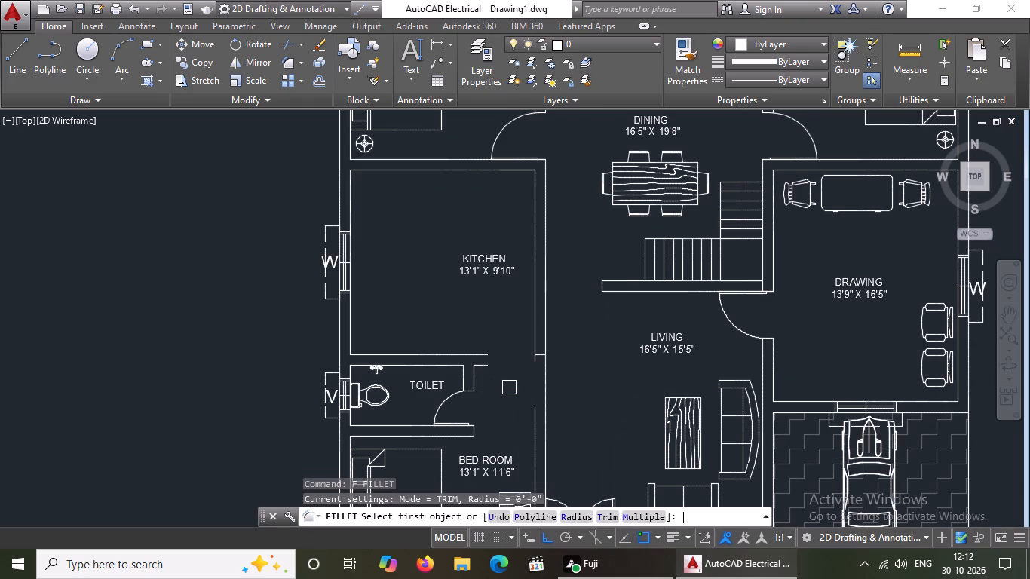
click(487, 369)
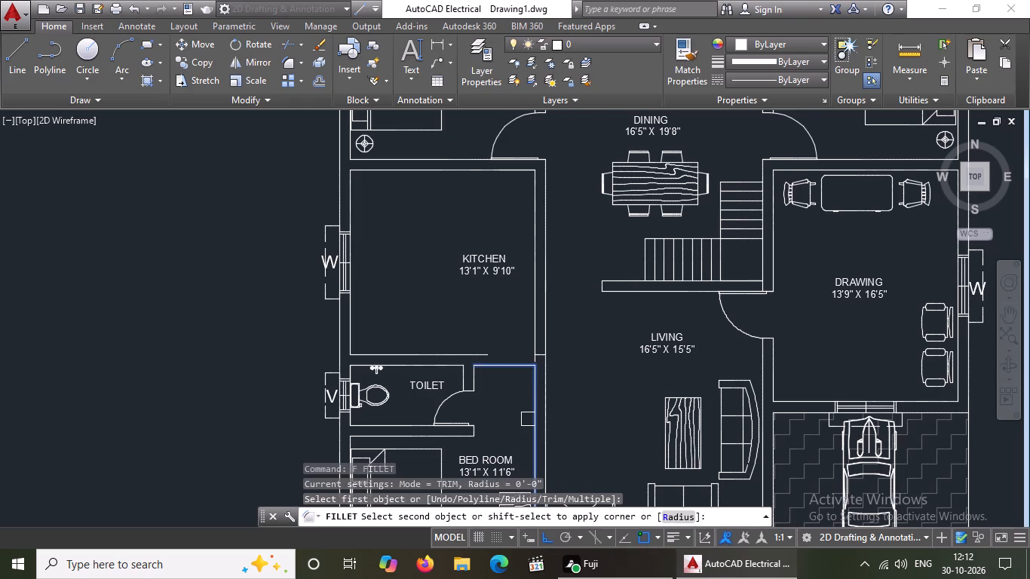
click(528, 415)
text(F)
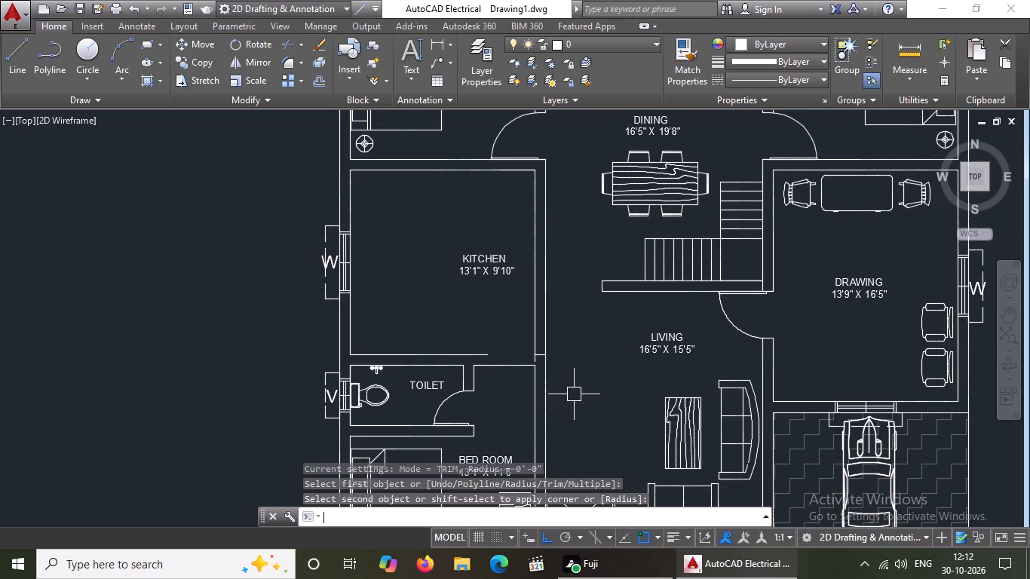
key(space)
click(478, 354)
click(547, 381)
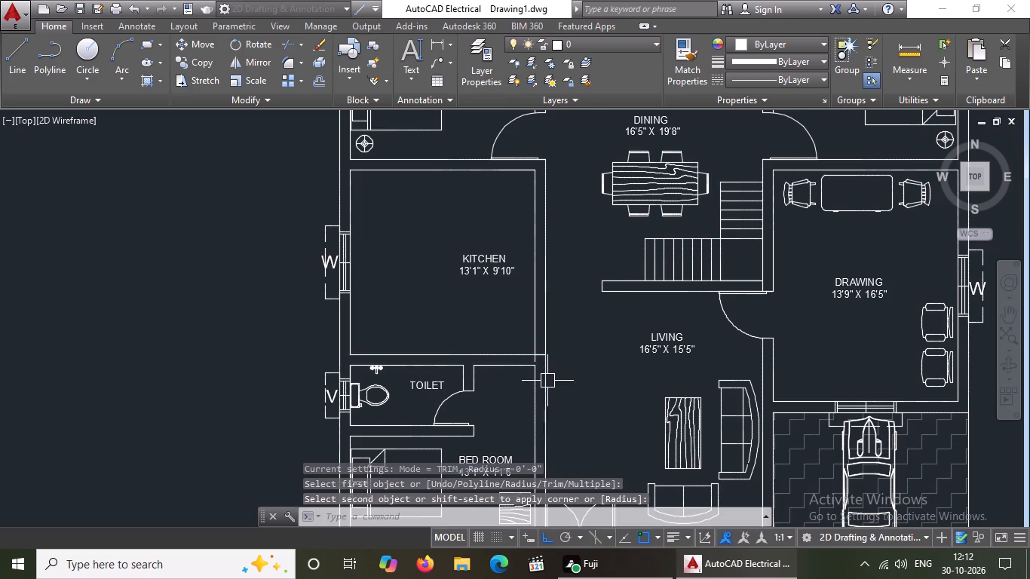
key(Escape)
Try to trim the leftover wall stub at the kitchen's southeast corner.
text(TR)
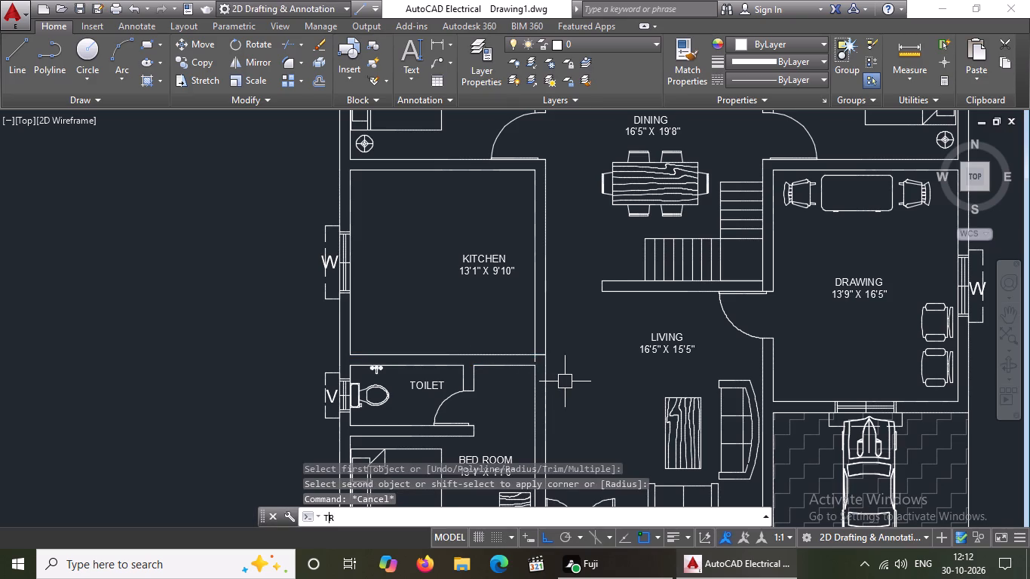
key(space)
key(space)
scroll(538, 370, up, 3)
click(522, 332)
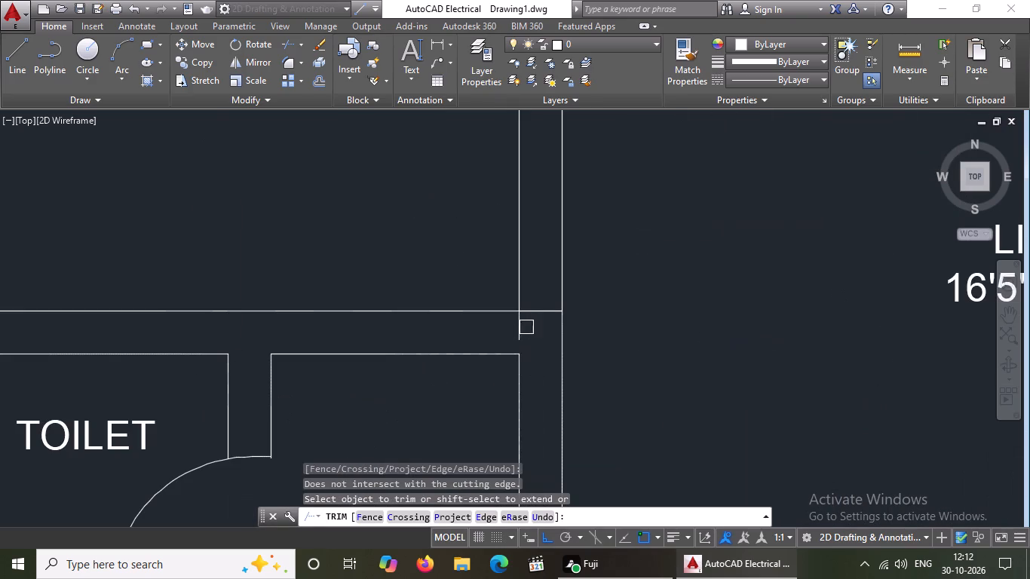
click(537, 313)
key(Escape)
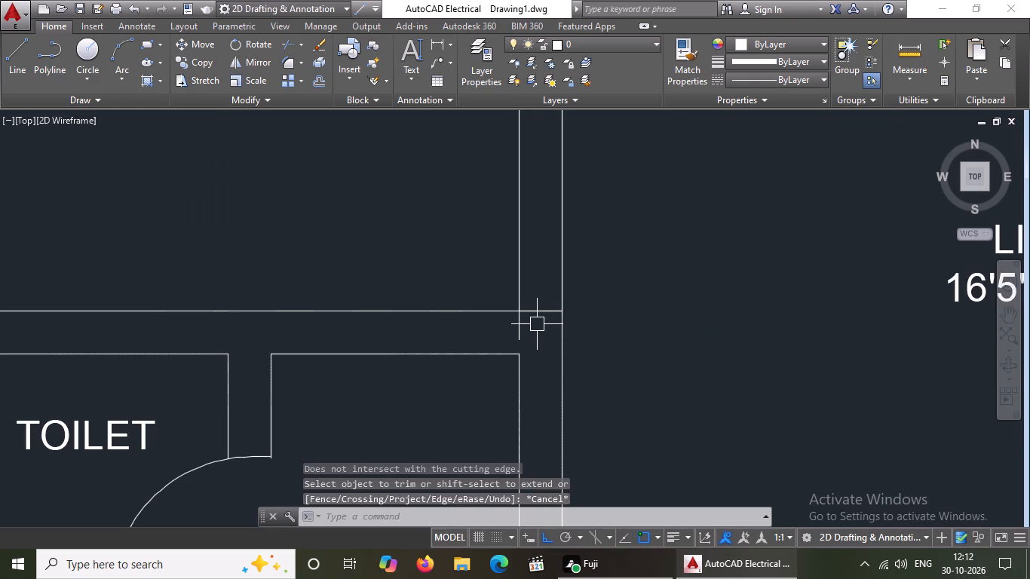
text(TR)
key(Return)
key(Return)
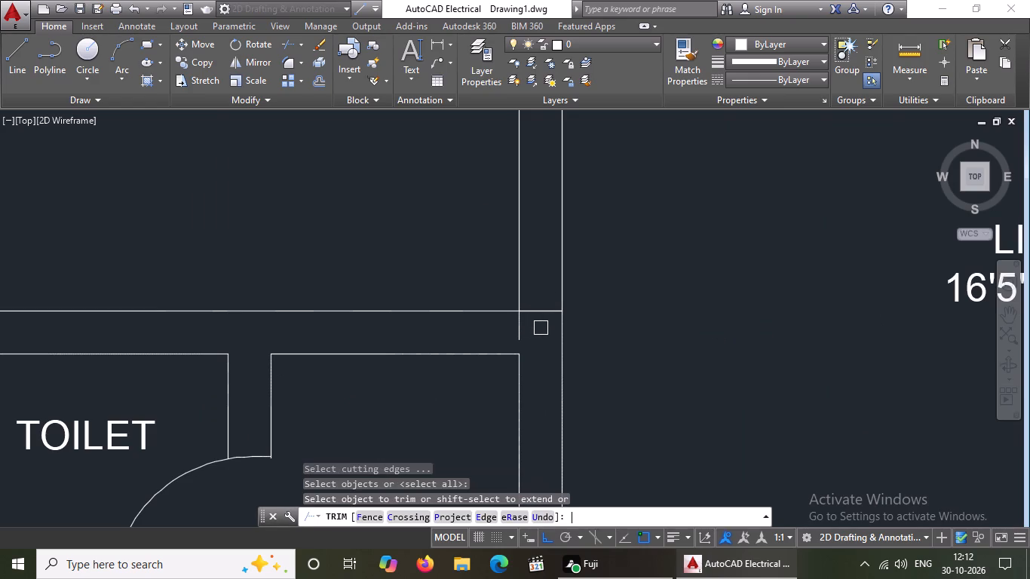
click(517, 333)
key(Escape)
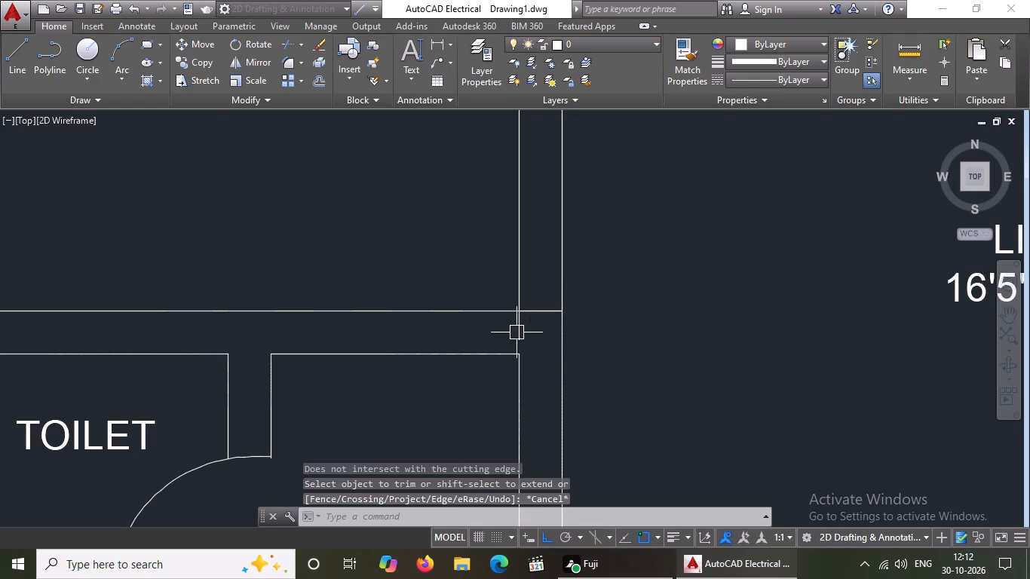
Delete the short leftover wall lines at the kitchen's southeast corner.
drag(502, 295, 522, 316)
click(581, 347)
key(Delete)
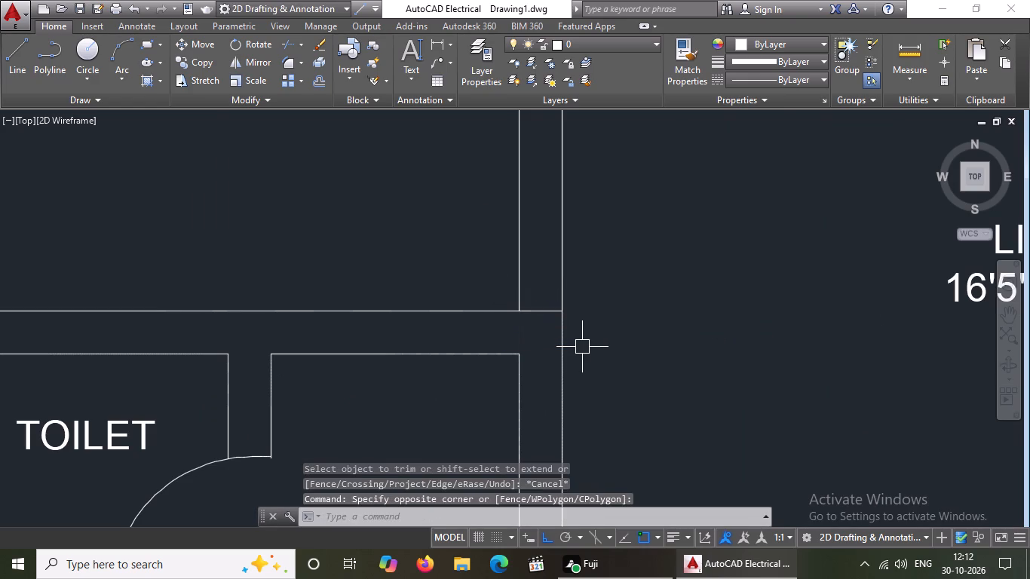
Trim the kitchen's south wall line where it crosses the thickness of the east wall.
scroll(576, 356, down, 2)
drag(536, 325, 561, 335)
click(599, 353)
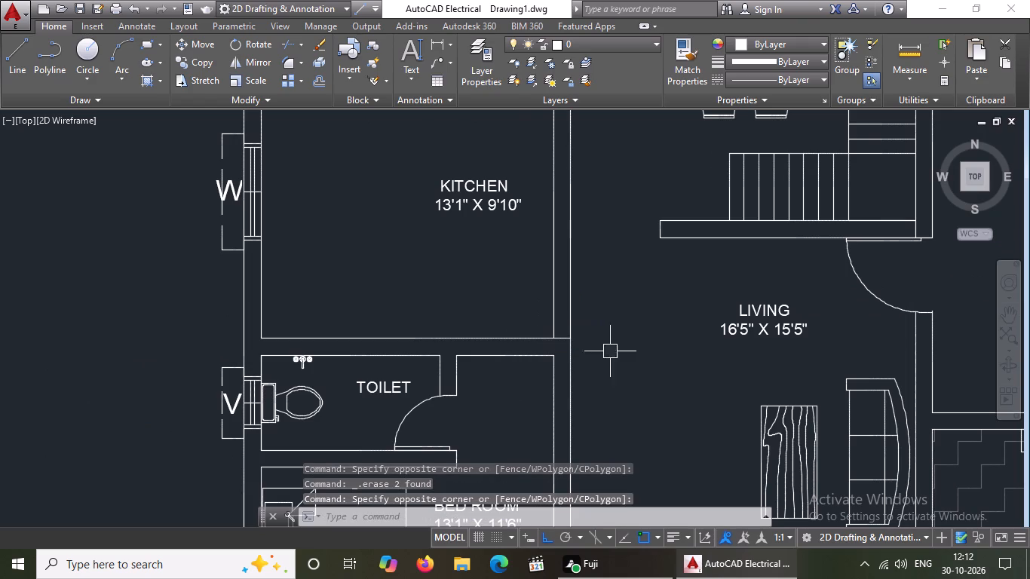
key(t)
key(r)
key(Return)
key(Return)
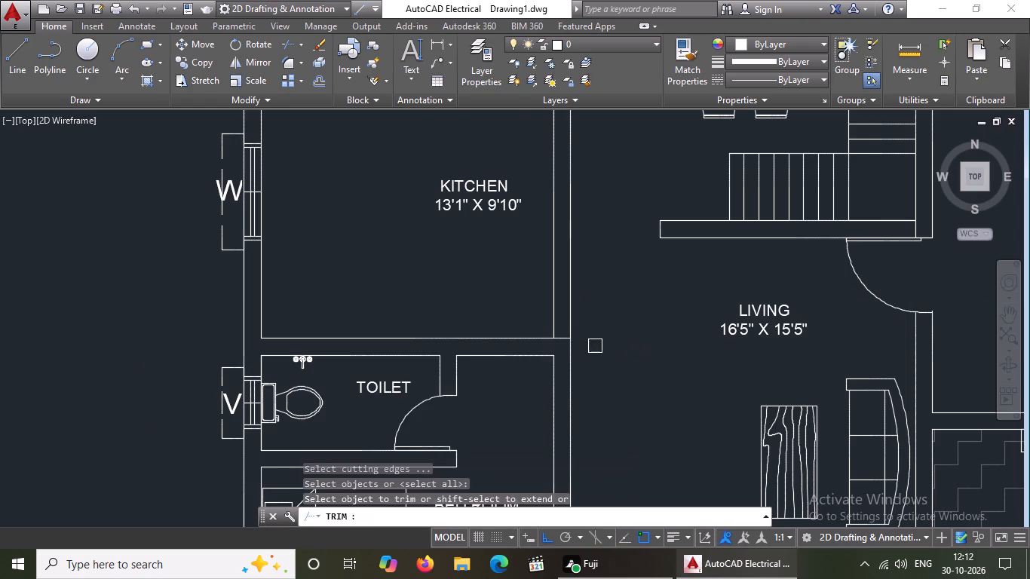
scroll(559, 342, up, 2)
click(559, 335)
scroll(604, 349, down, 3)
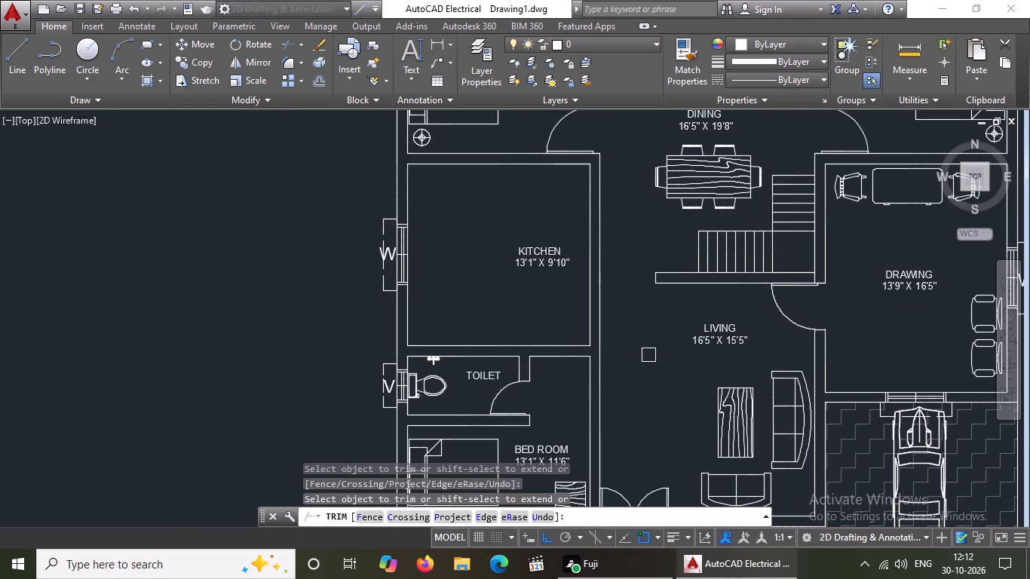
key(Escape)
Extend both lines of the wall south of the kitchen east to the outer face of the east wall.
text(EX)
key(space)
key(space)
click(579, 354)
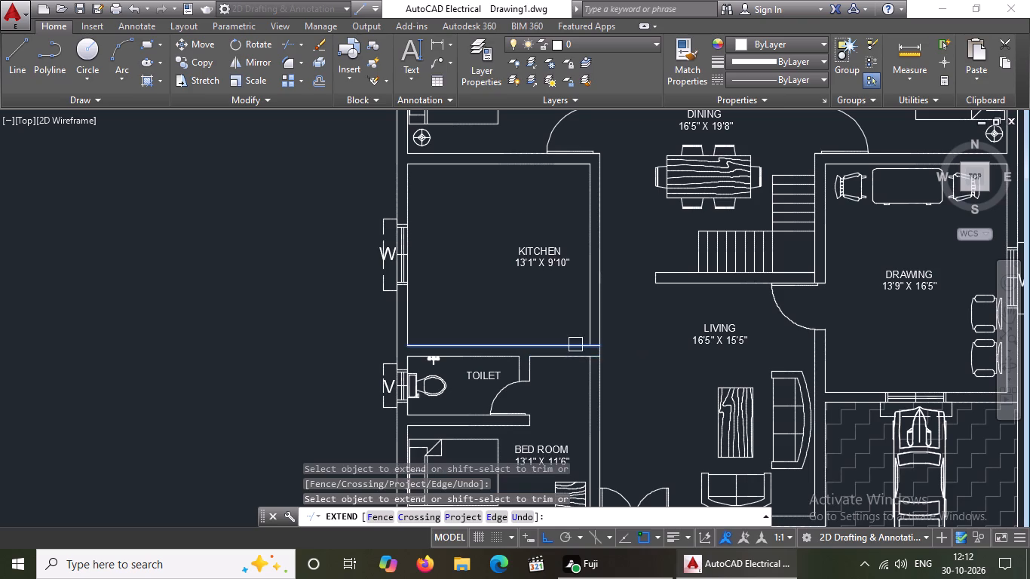
click(575, 342)
scroll(627, 359, down, 1)
key(Escape)
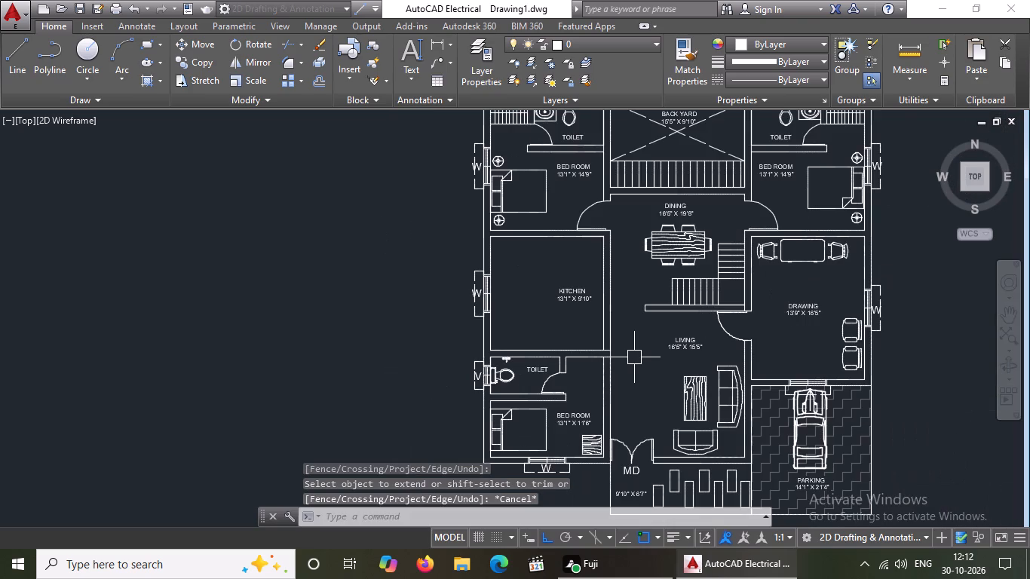
key(Escape)
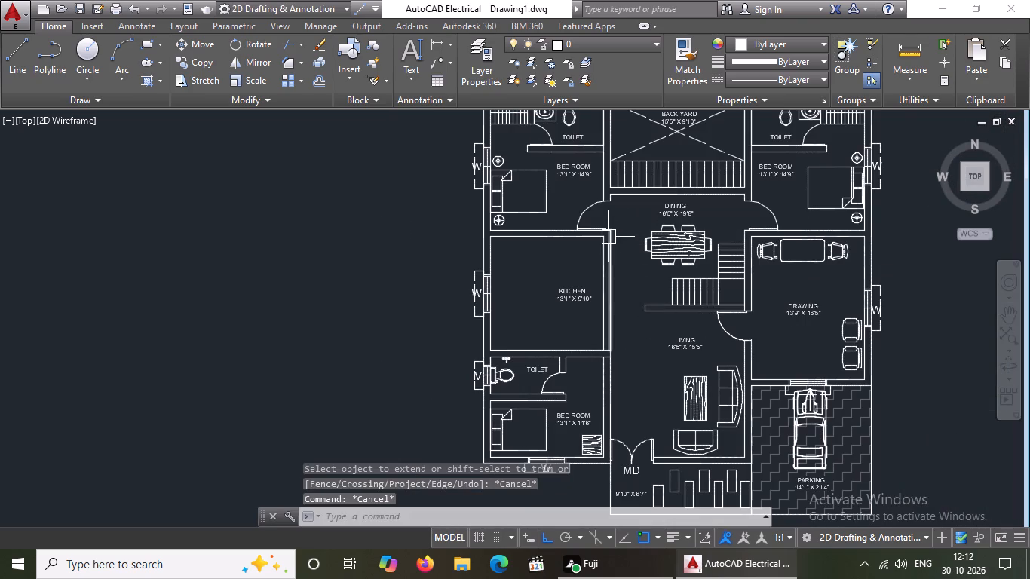
Copy the northwest bedroom's door to the kitchen's southeast corner, aligning its hinge end with the outer face of the east wall.
click(588, 204)
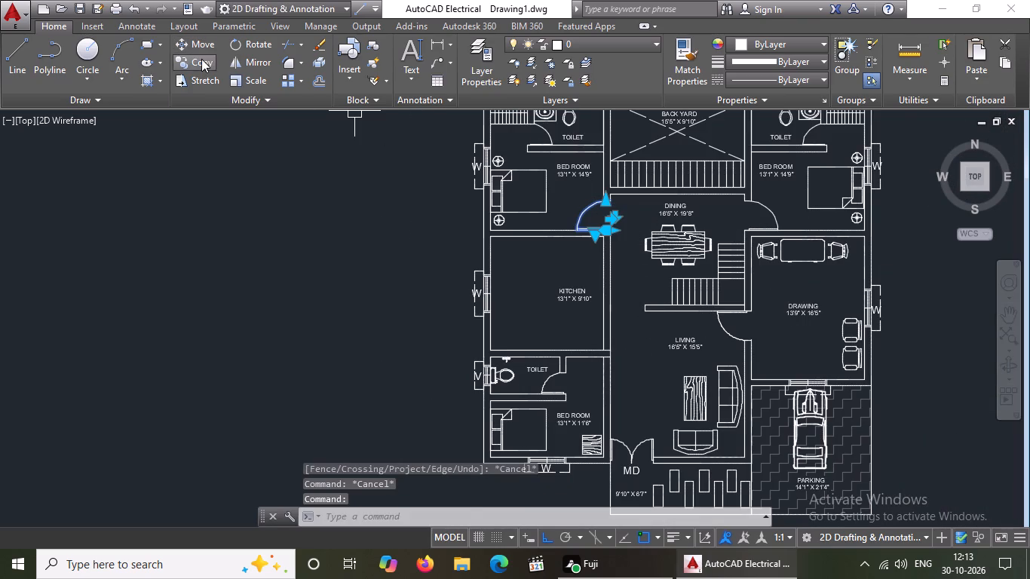
click(201, 59)
scroll(631, 232, up, 2)
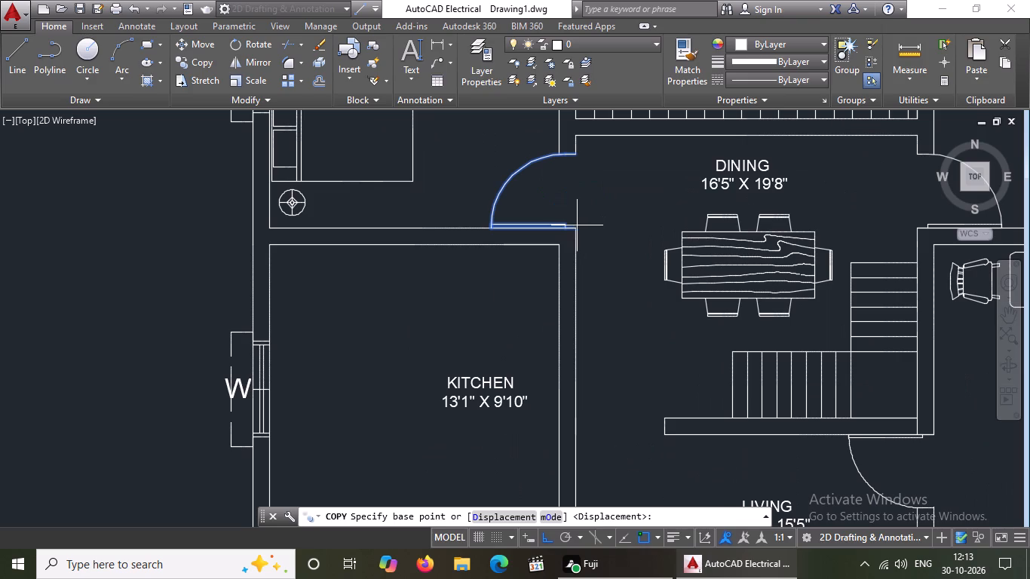
click(575, 229)
scroll(577, 222, down, 2)
scroll(563, 362, up, 3)
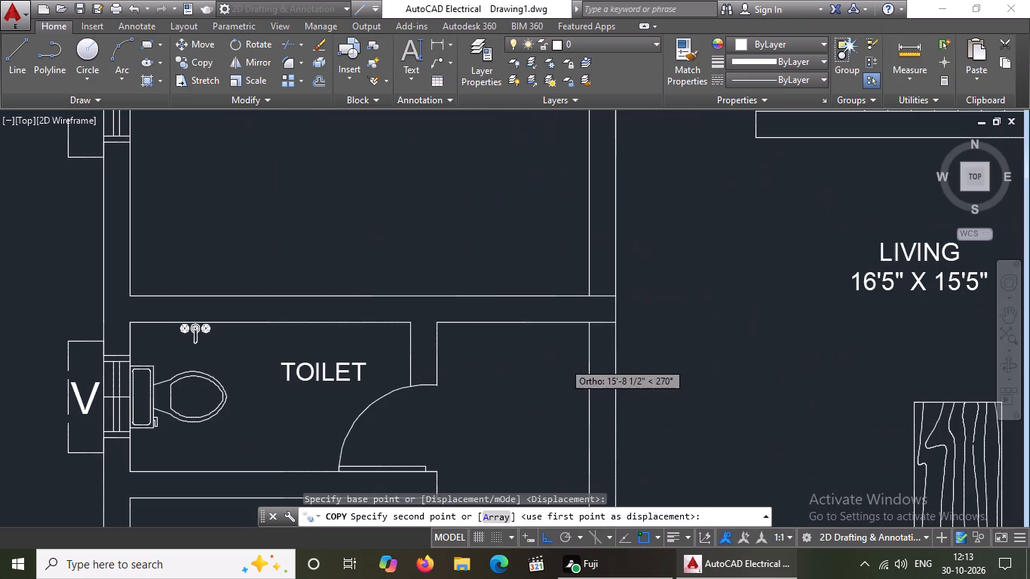
click(612, 295)
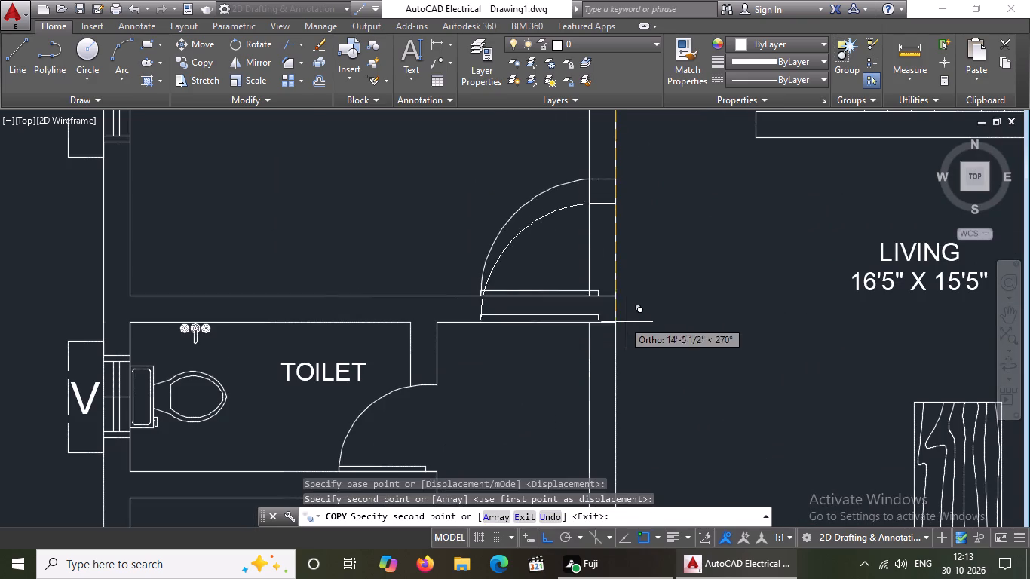
scroll(627, 322, down, 2)
key(Escape)
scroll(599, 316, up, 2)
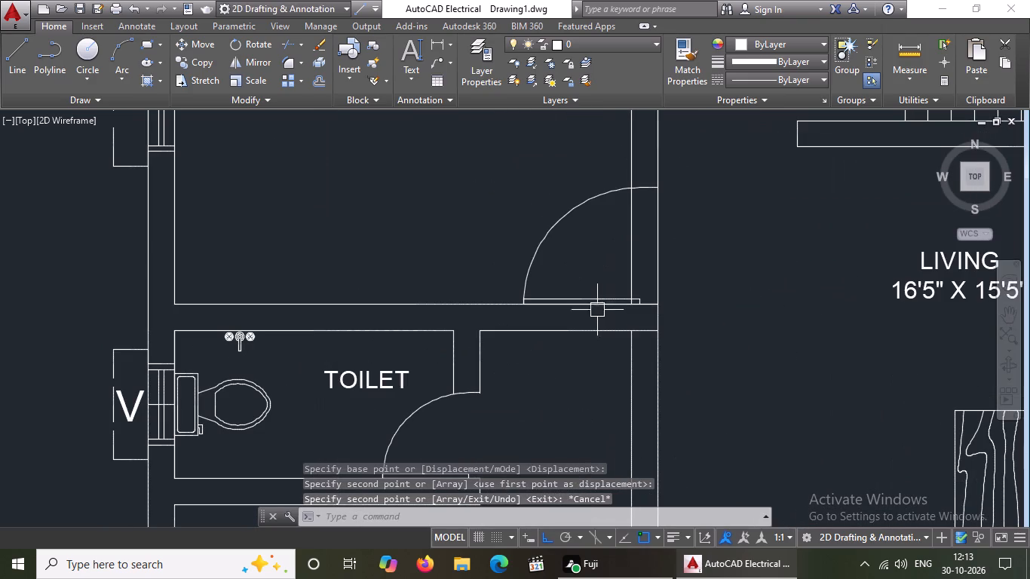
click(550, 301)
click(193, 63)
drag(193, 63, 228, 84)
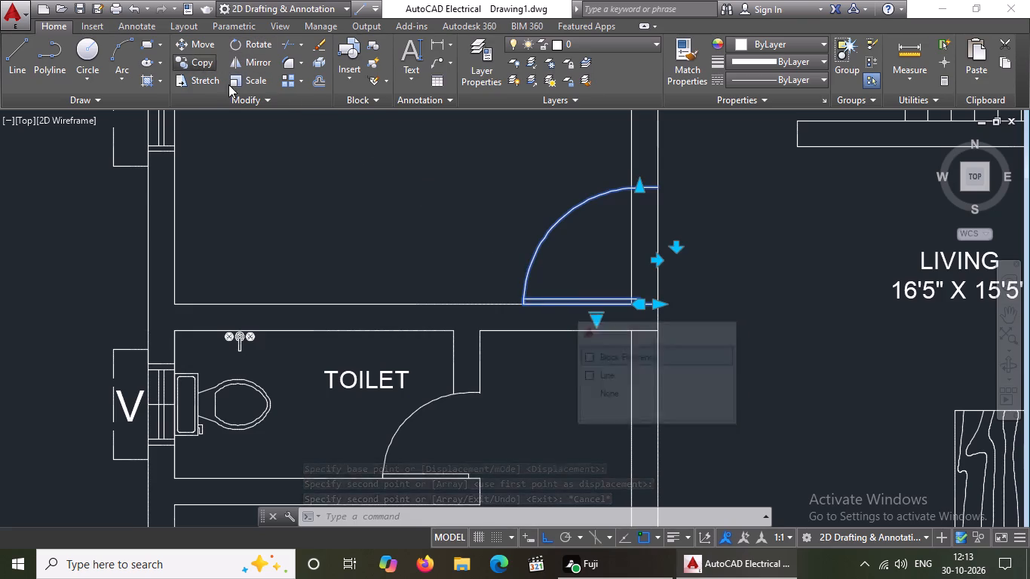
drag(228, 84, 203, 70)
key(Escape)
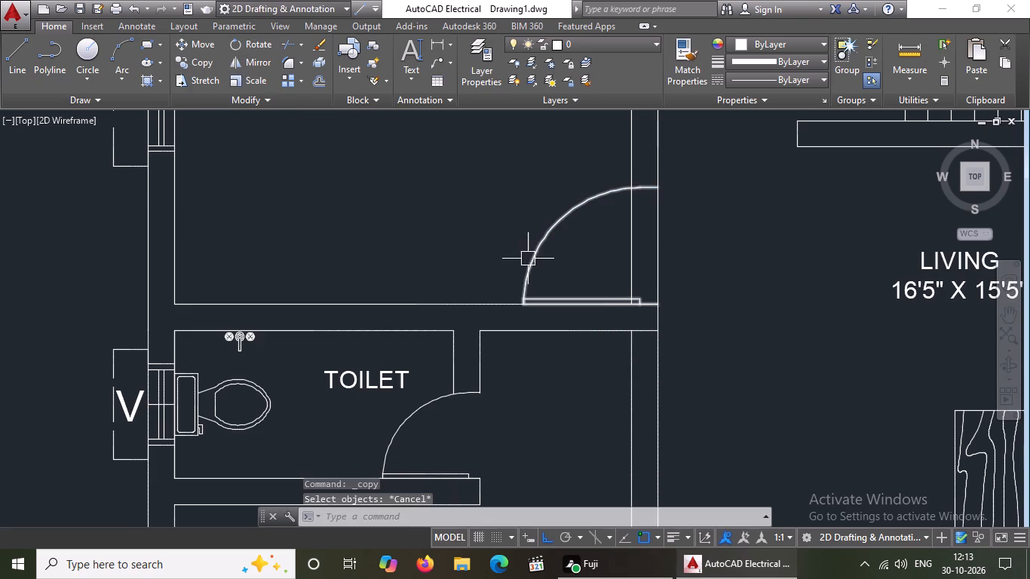
Copy the new kitchen door straight south into the east wall of the southwest bedroom.
click(528, 259)
drag(206, 63, 210, 71)
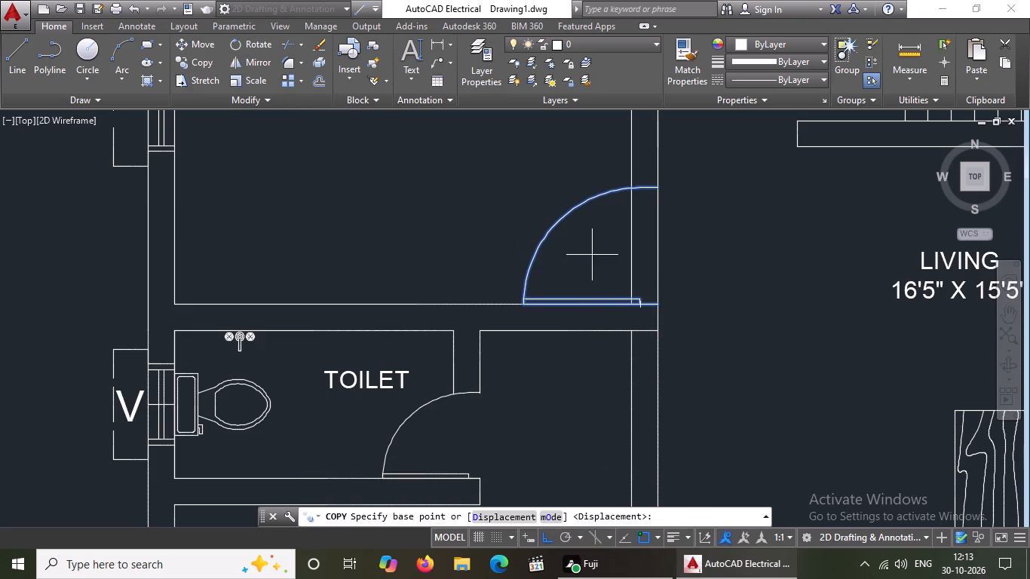
click(592, 255)
scroll(590, 307, down, 3)
click(577, 332)
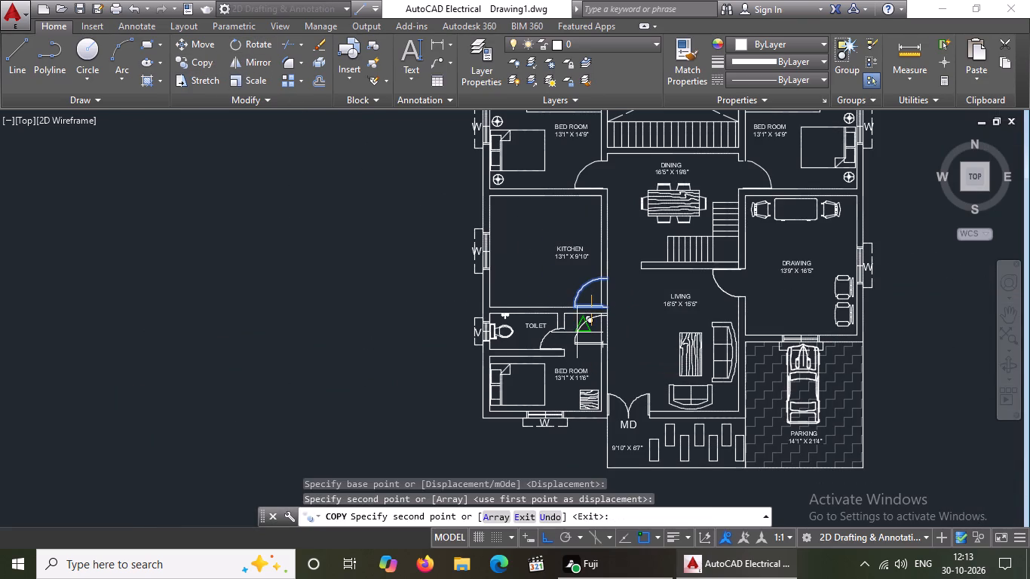
key(Escape)
Flip the copied southwest bedroom door vertically so its leaf lies along the north side of the opening.
click(590, 348)
scroll(615, 323, up, 3)
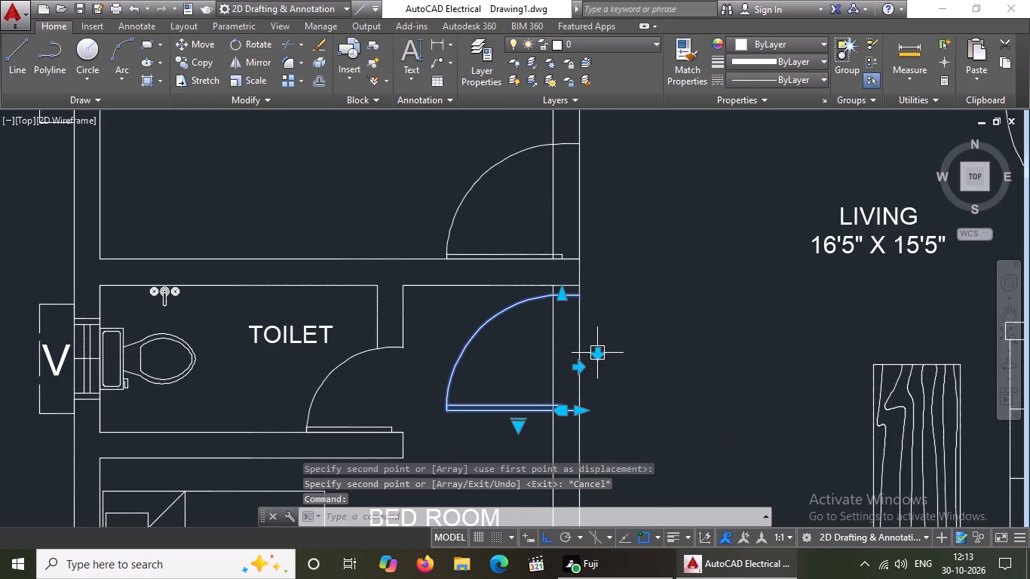
click(597, 350)
key(Escape)
Move the flipped bedroom door up against the south face of the wall below the kitchen, at its east end.
click(526, 300)
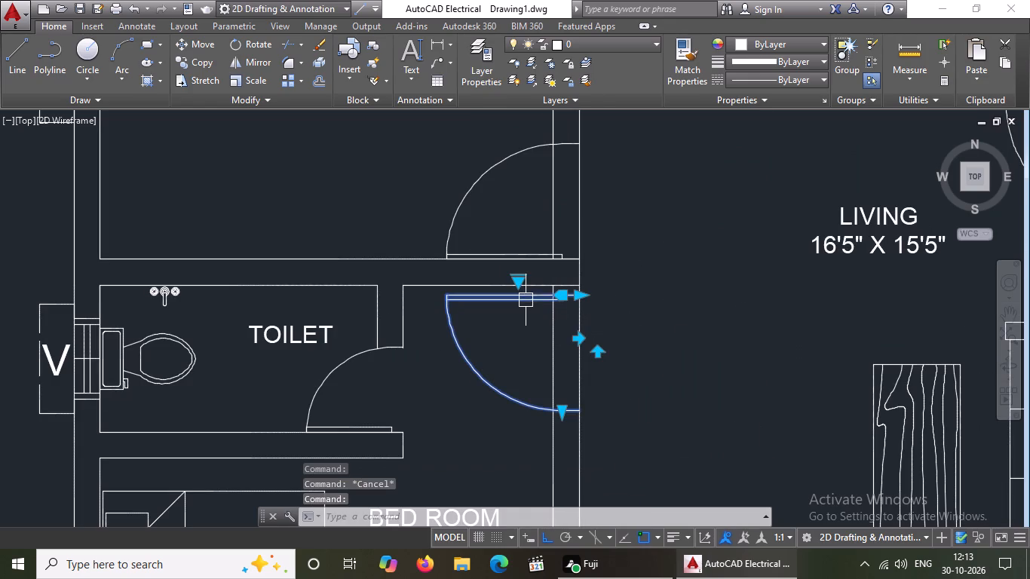
click(187, 38)
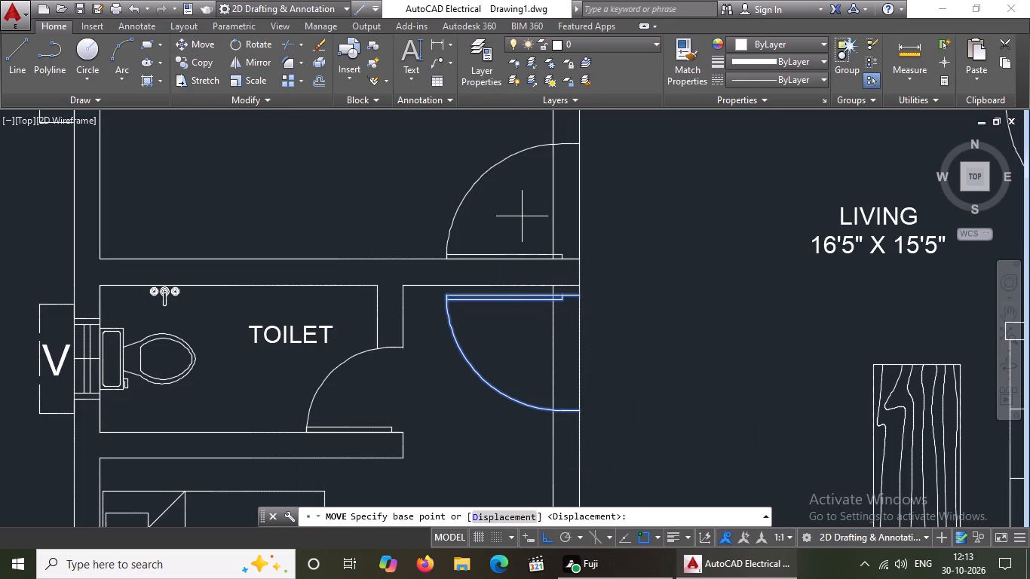
scroll(610, 270, up, 3)
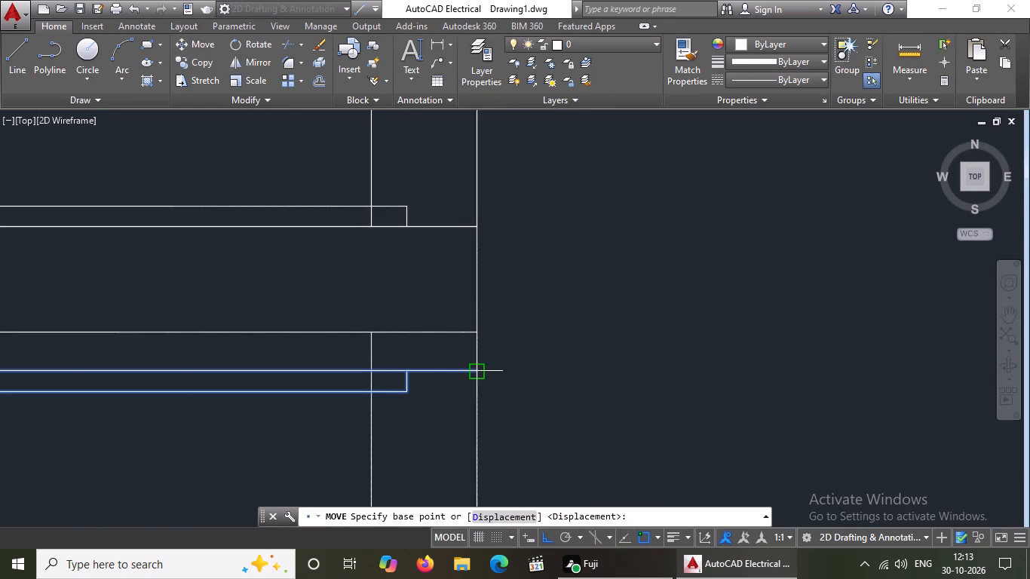
click(477, 370)
click(477, 332)
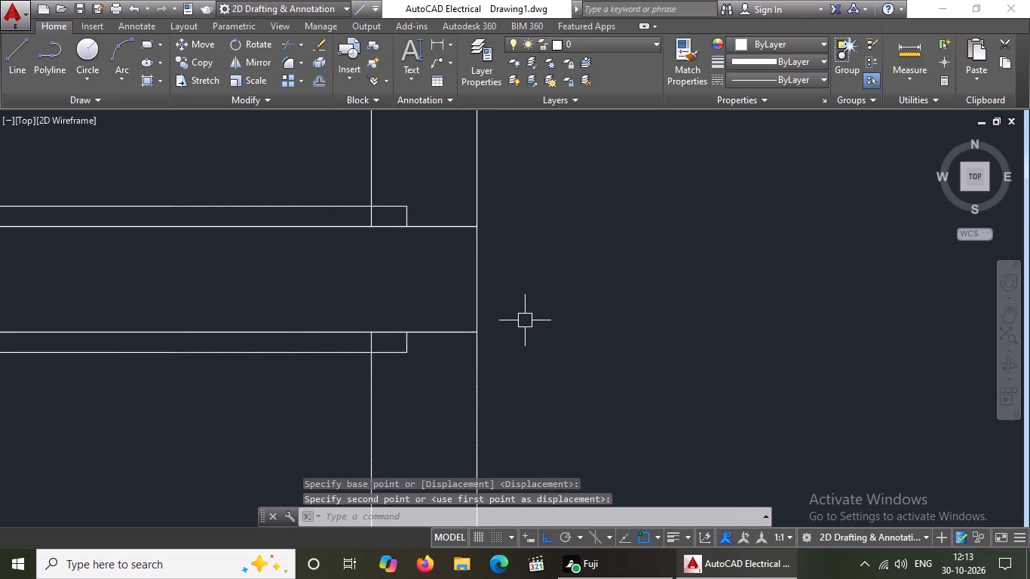
scroll(533, 317, down, 4)
key(Escape)
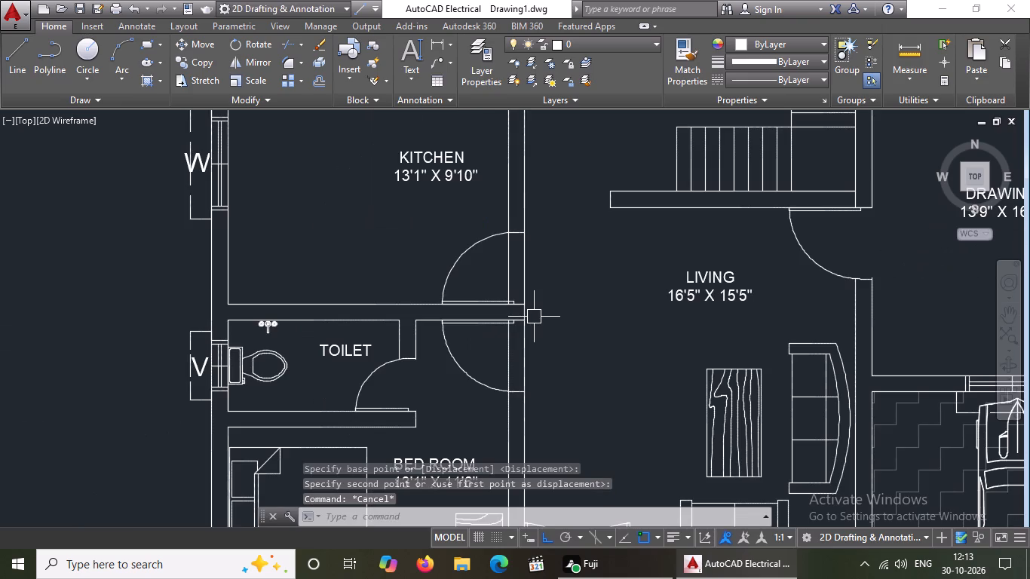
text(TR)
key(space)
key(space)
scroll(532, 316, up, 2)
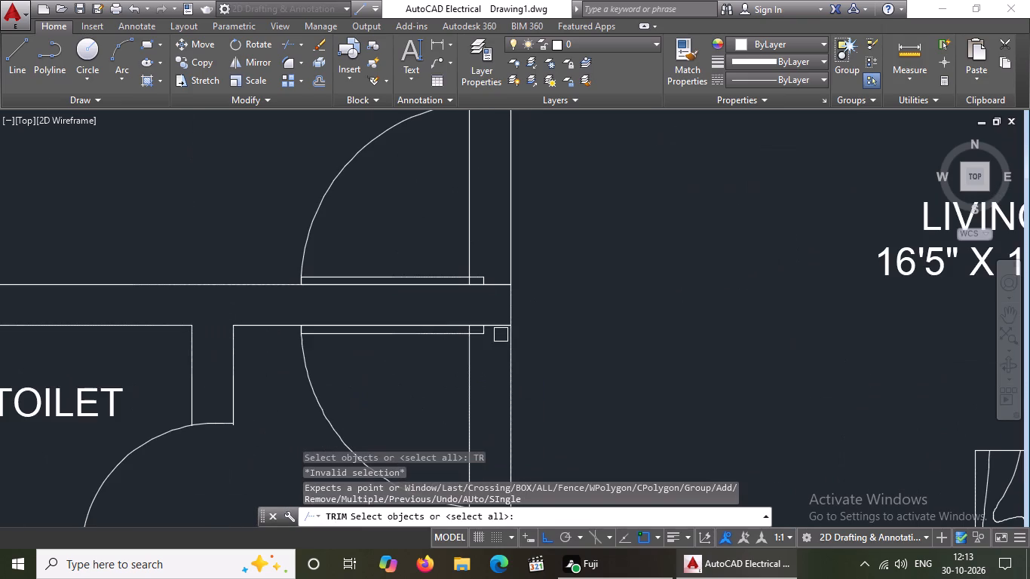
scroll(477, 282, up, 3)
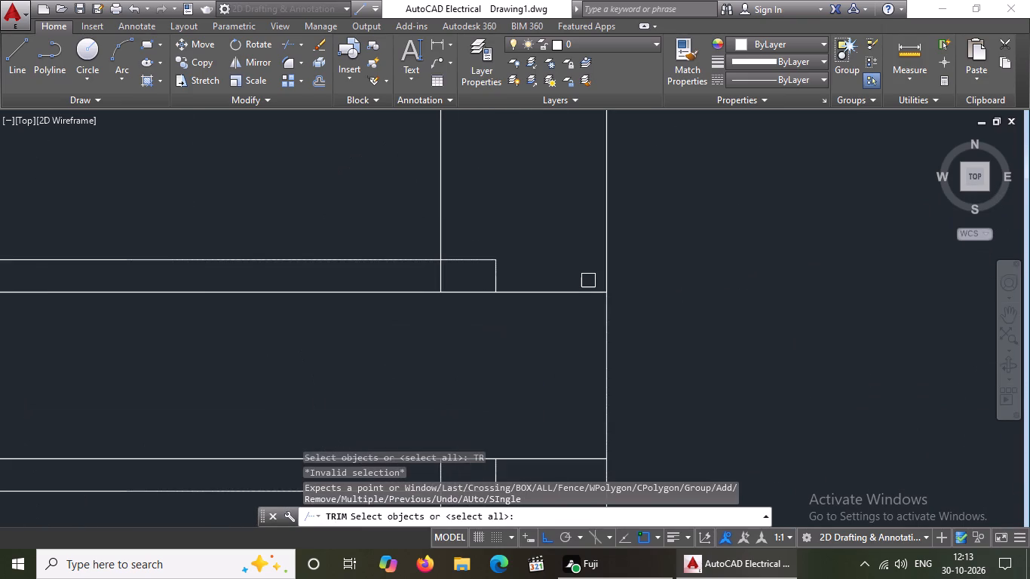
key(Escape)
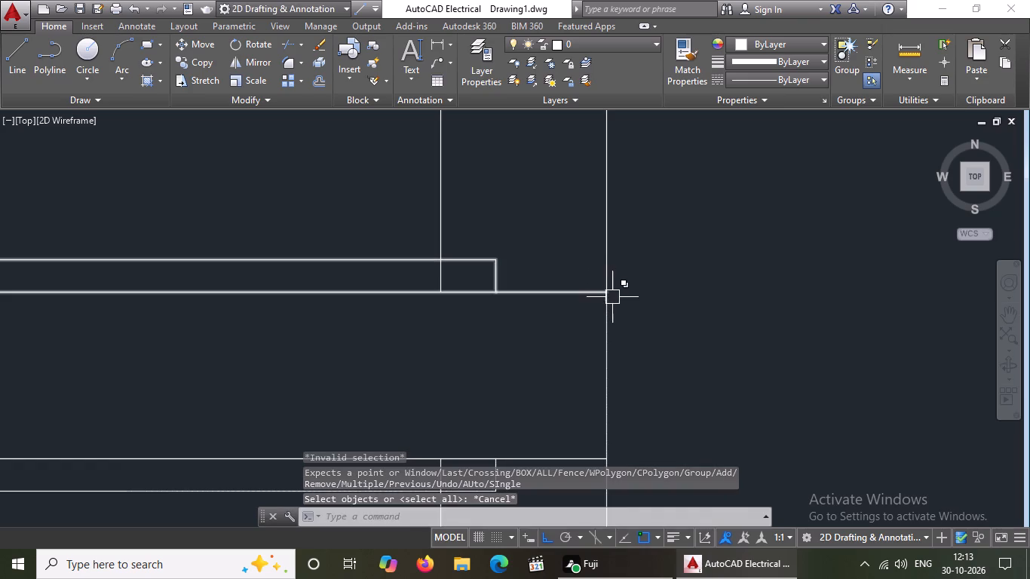
Trim both faces of the kitchen's east wall across the new door opening.
key(t)
key(r)
key(Return)
key(Return)
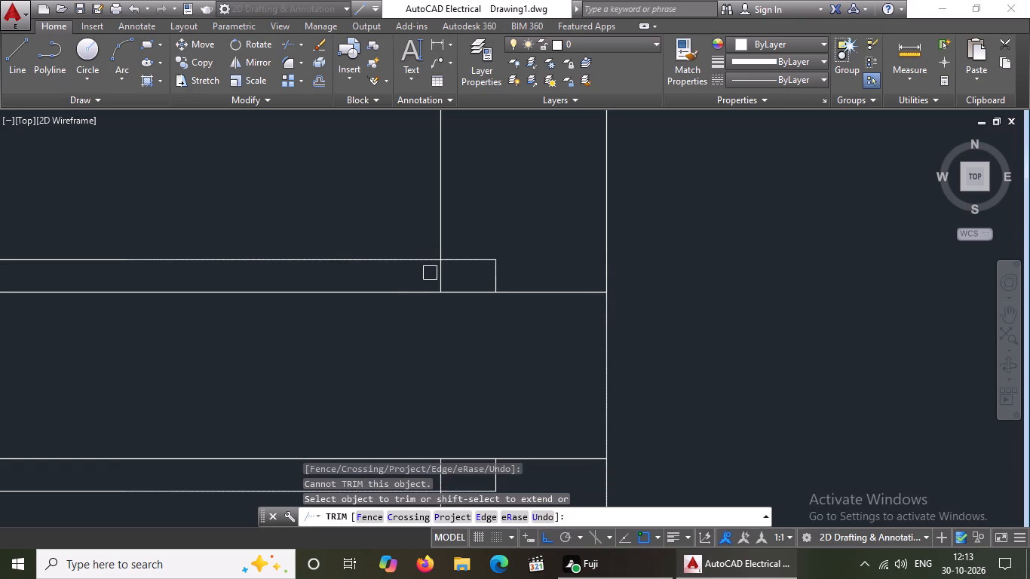
click(442, 275)
scroll(438, 231, down, 3)
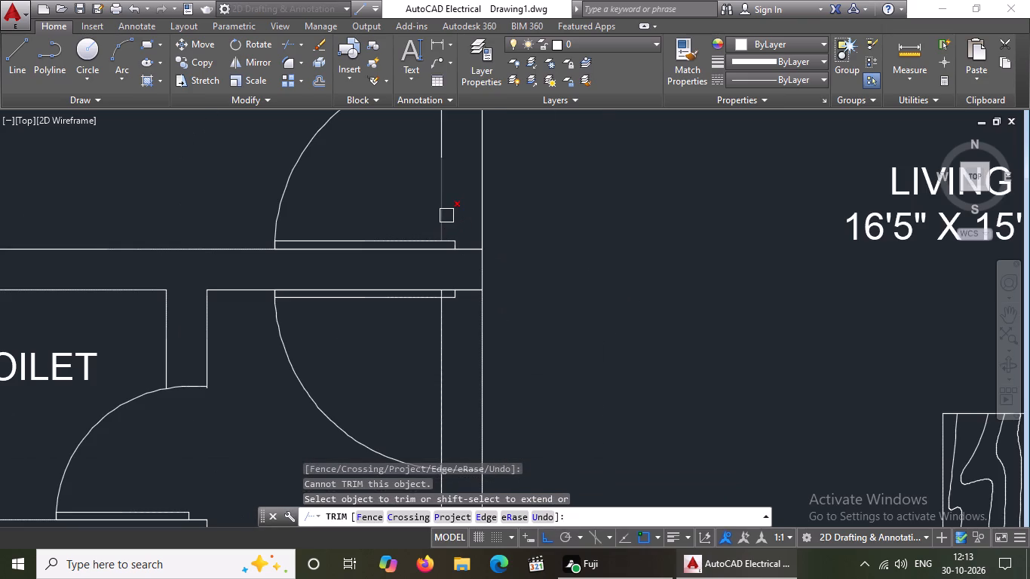
click(445, 219)
click(445, 146)
scroll(461, 213, down, 2)
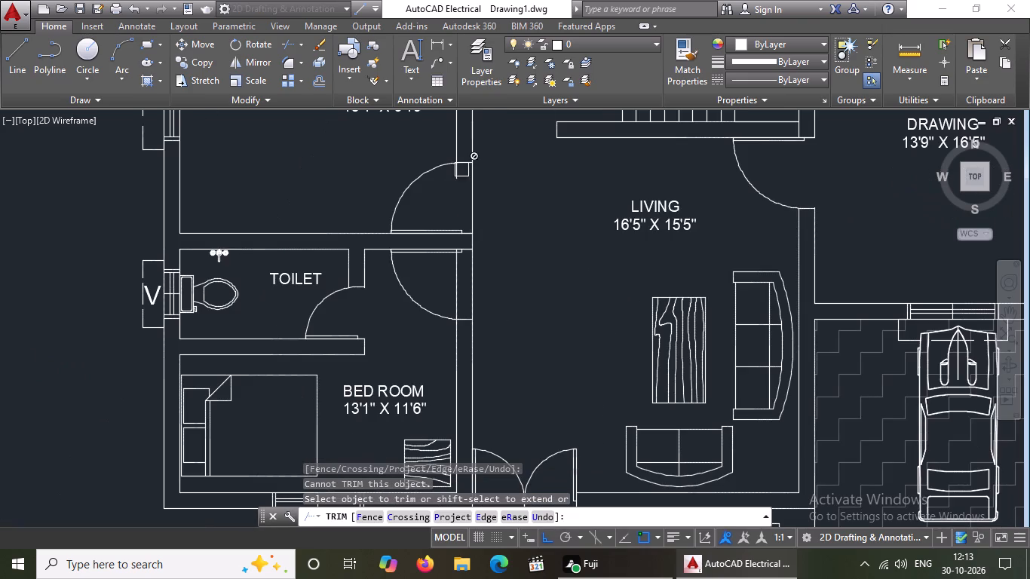
scroll(458, 164, up, 1)
click(455, 183)
scroll(454, 165, up, 2)
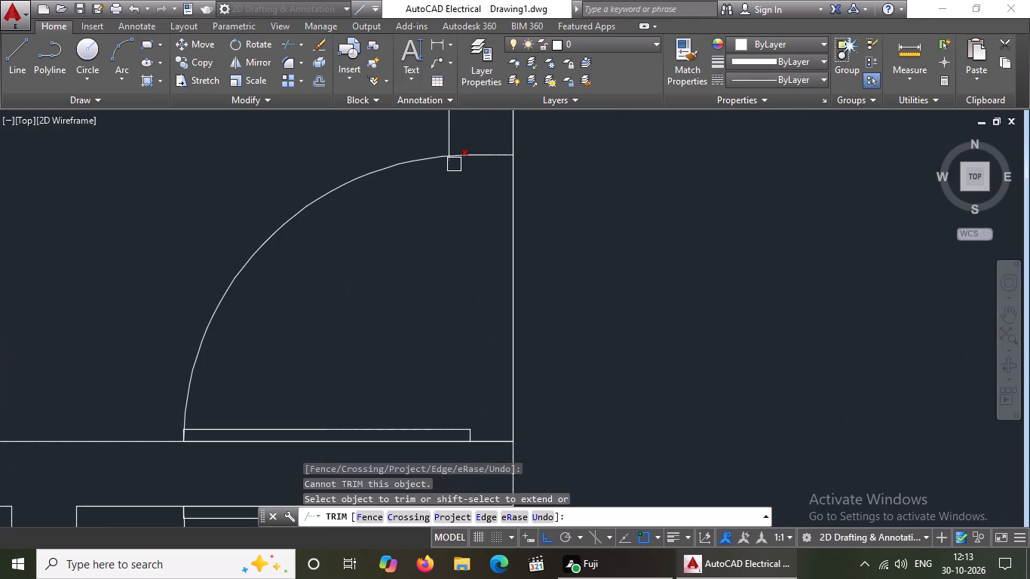
click(453, 166)
click(508, 423)
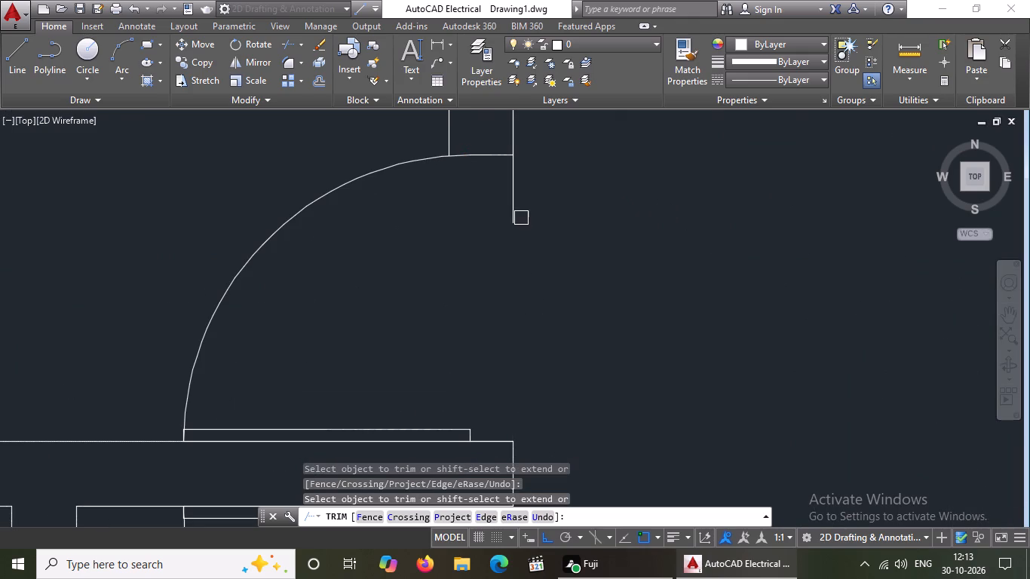
click(517, 221)
scroll(516, 161, up, 2)
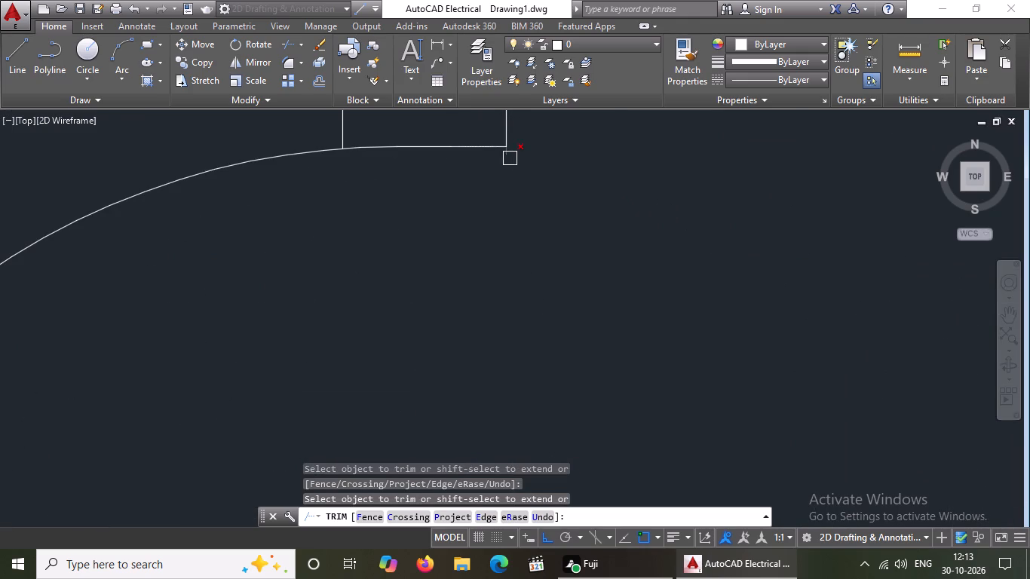
double_click(510, 158)
Trim both faces of the southwest bedroom's east wall across its new door opening.
scroll(569, 228, down, 6)
scroll(540, 289, up, 5)
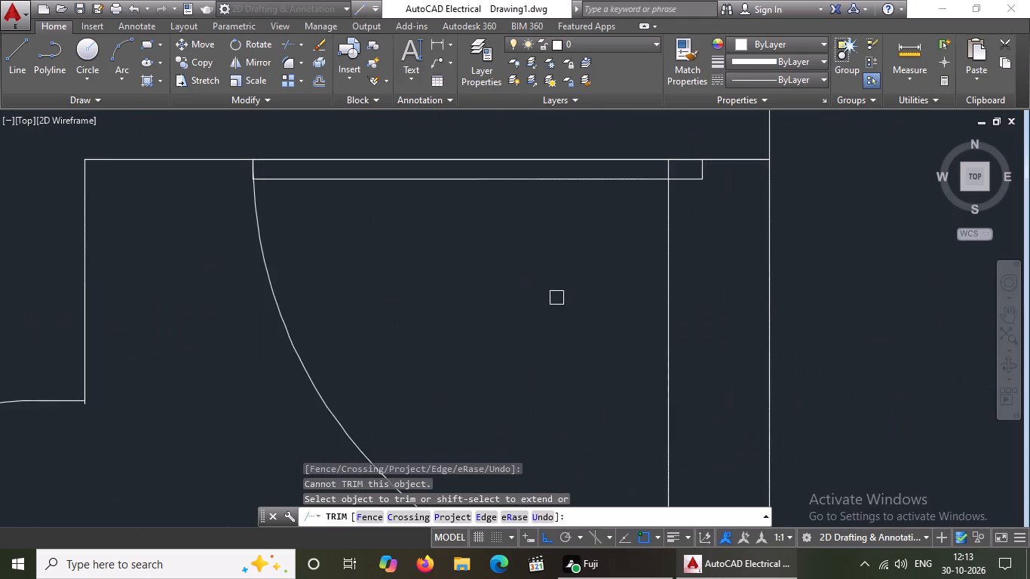
scroll(627, 239, down, 1)
scroll(687, 188, up, 3)
click(543, 214)
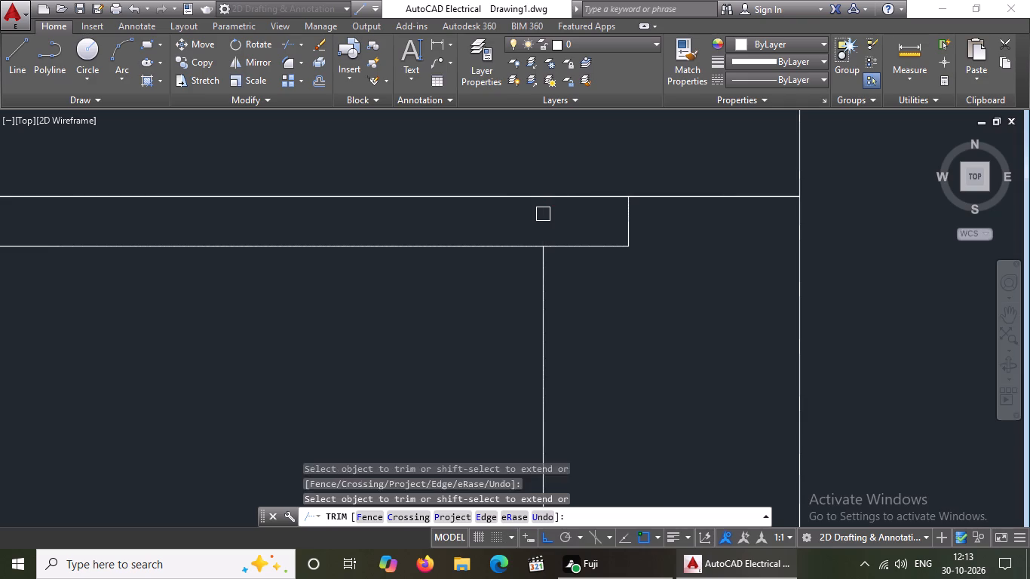
scroll(542, 268, down, 3)
click(546, 294)
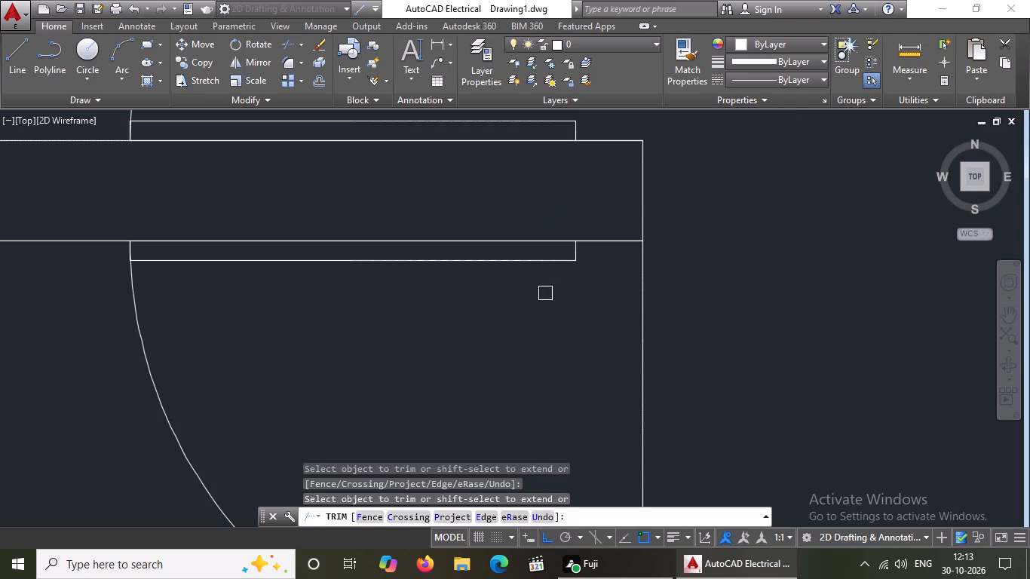
scroll(545, 293, down, 4)
scroll(547, 336, up, 1)
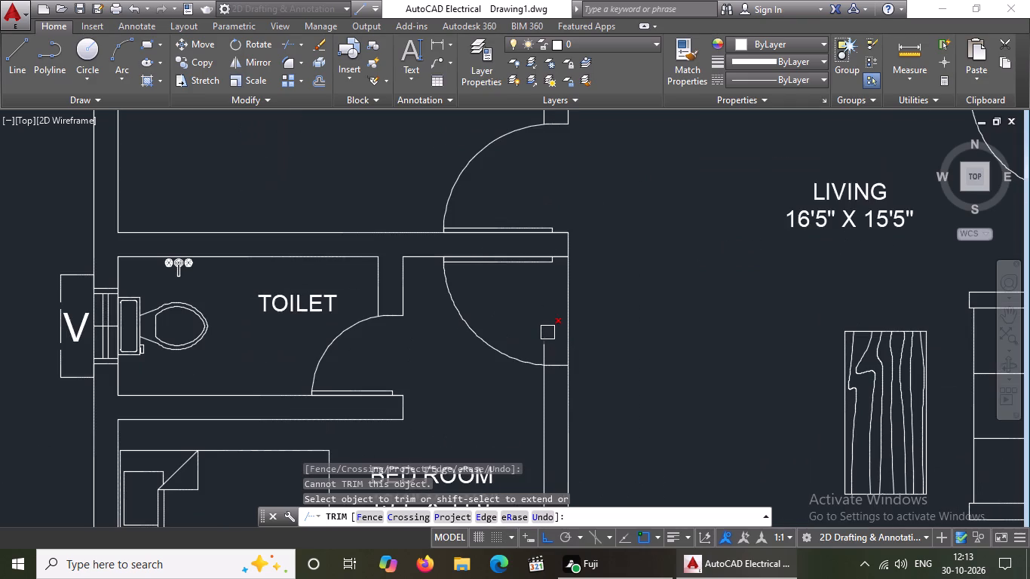
click(544, 339)
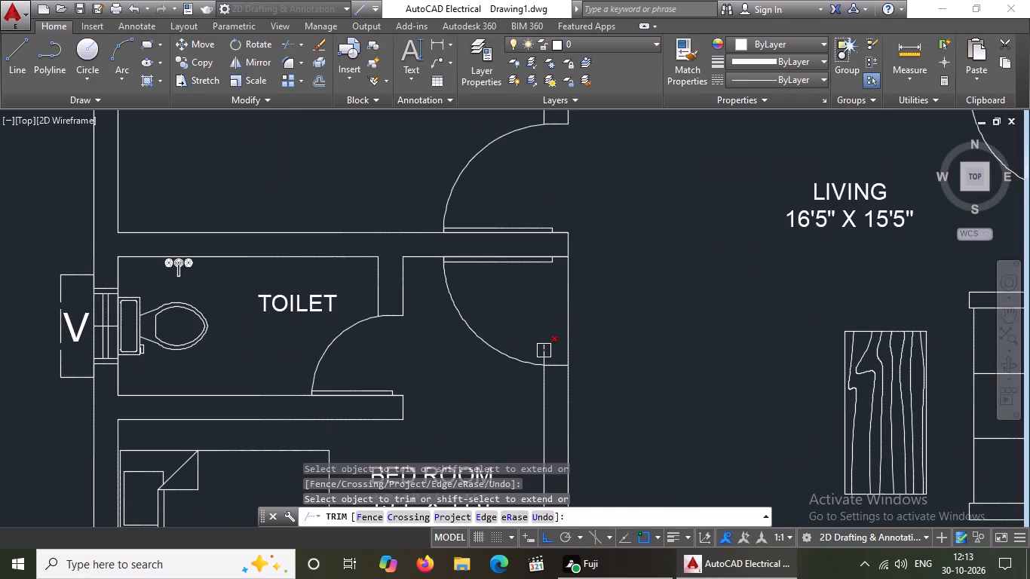
scroll(547, 343, up, 3)
click(636, 225)
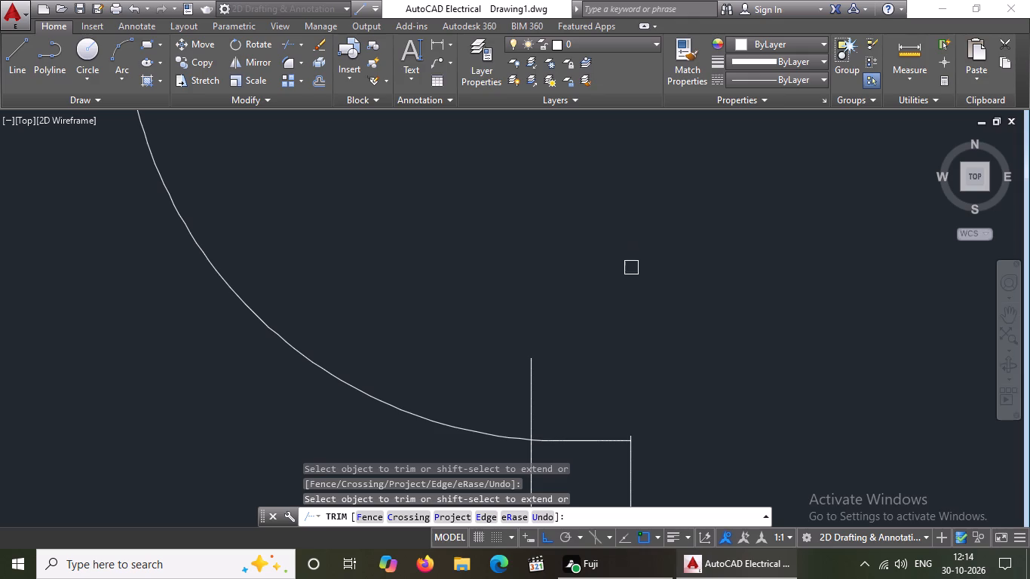
scroll(651, 437, up, 2)
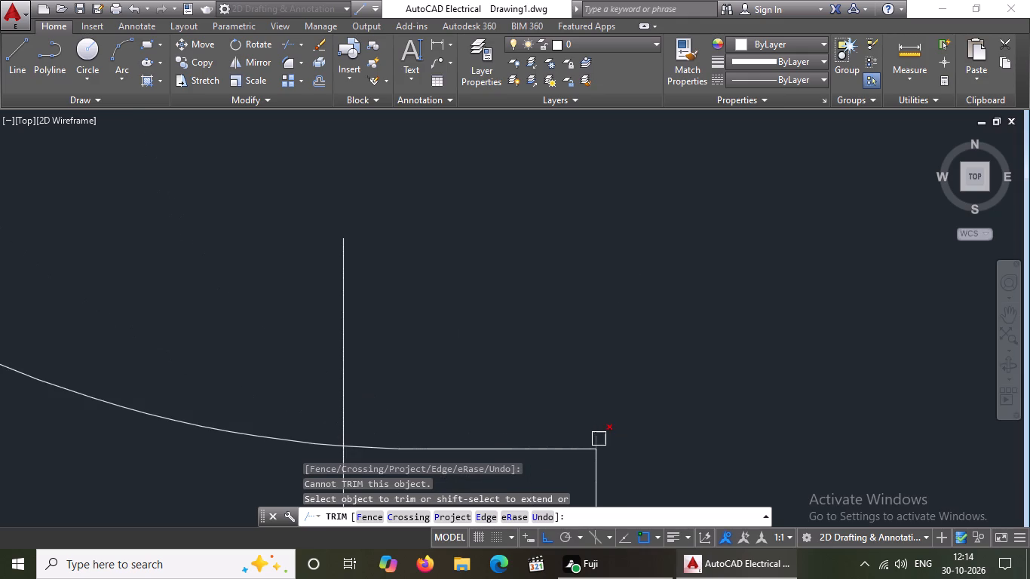
click(590, 435)
scroll(510, 406, down, 3)
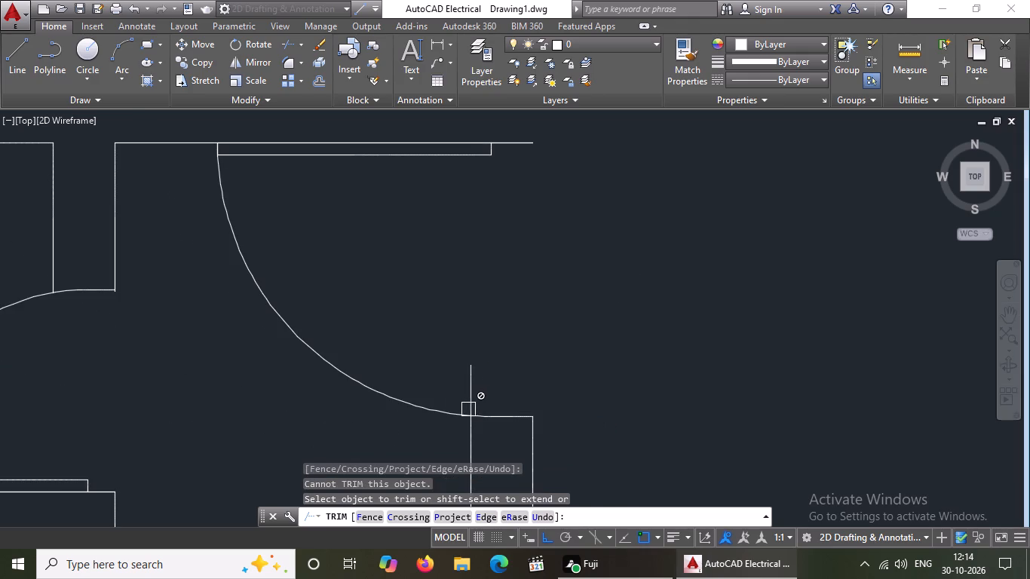
drag(472, 406, 481, 400)
scroll(529, 363, down, 3)
key(Escape)
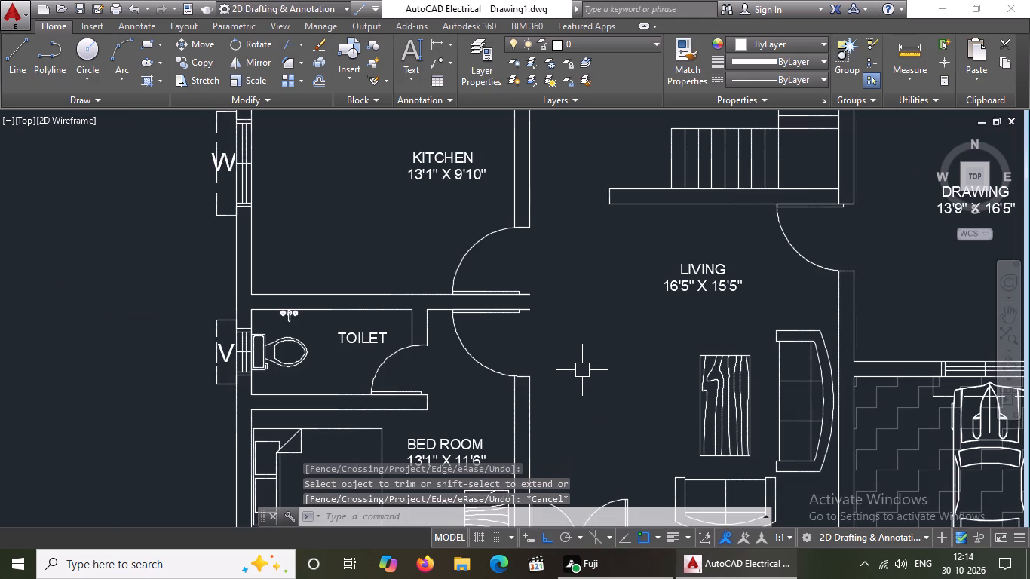
key(Escape)
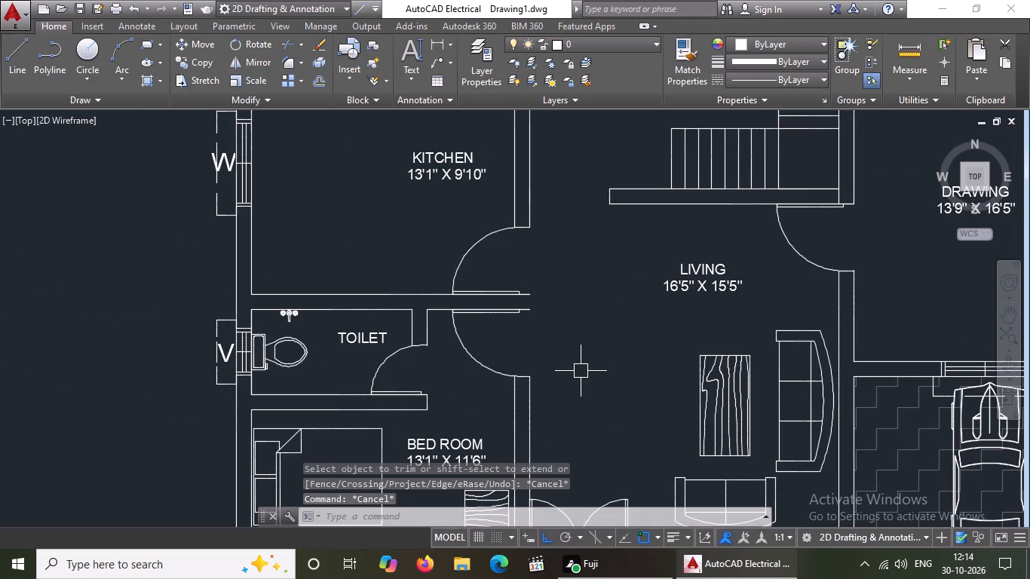
Draw a vertical line closing the east end of the wall between the kitchen and the southwest bedroom.
key(l)
key(Return)
scroll(553, 305, up, 1)
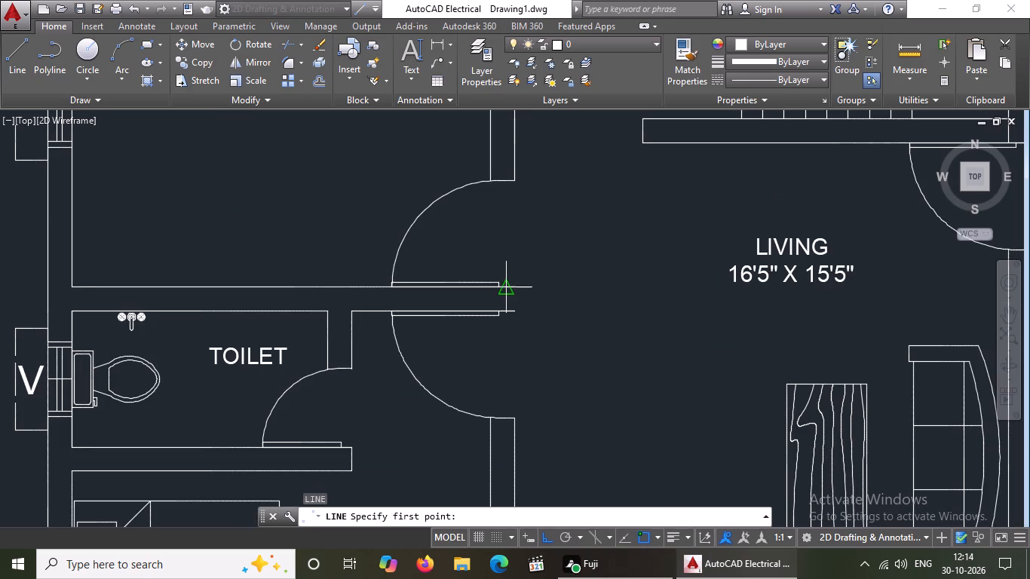
drag(517, 285, 517, 296)
scroll(513, 319, up, 3)
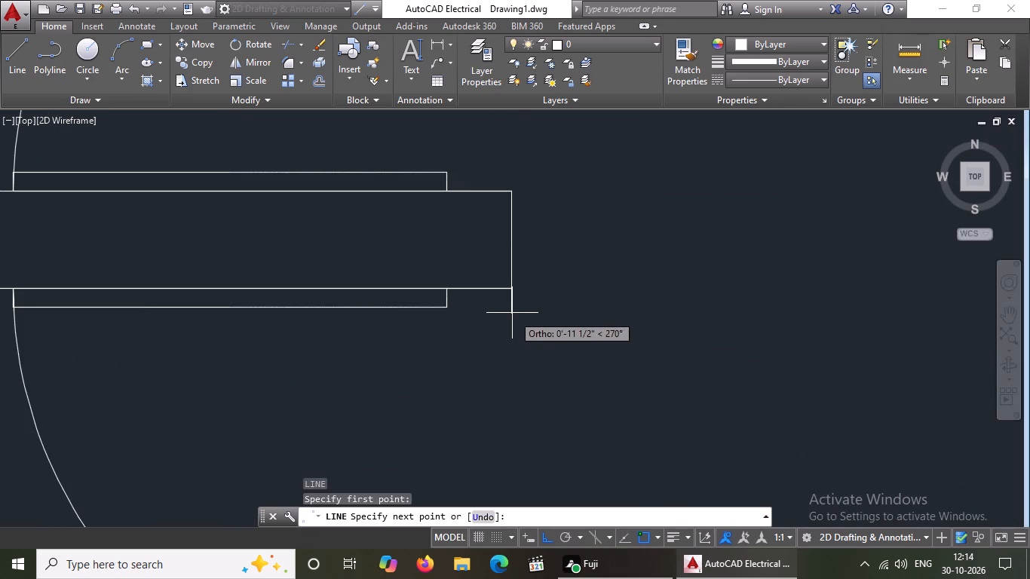
click(508, 289)
key(Escape)
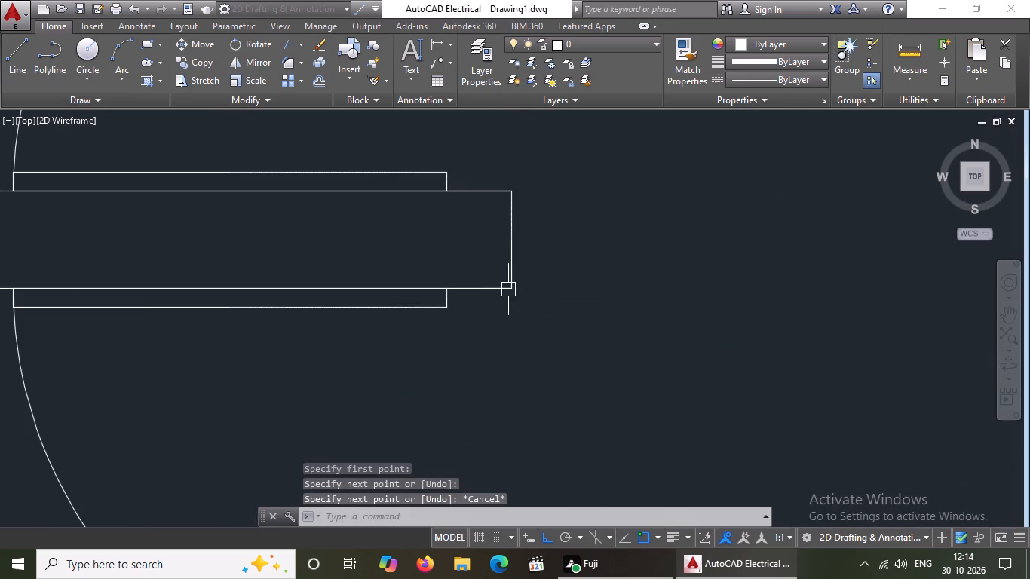
Copy the main entrance's MD tag to the southwest bedroom's door opening, with Ortho off.
scroll(640, 295, down, 5)
middle_drag(626, 308, 578, 315)
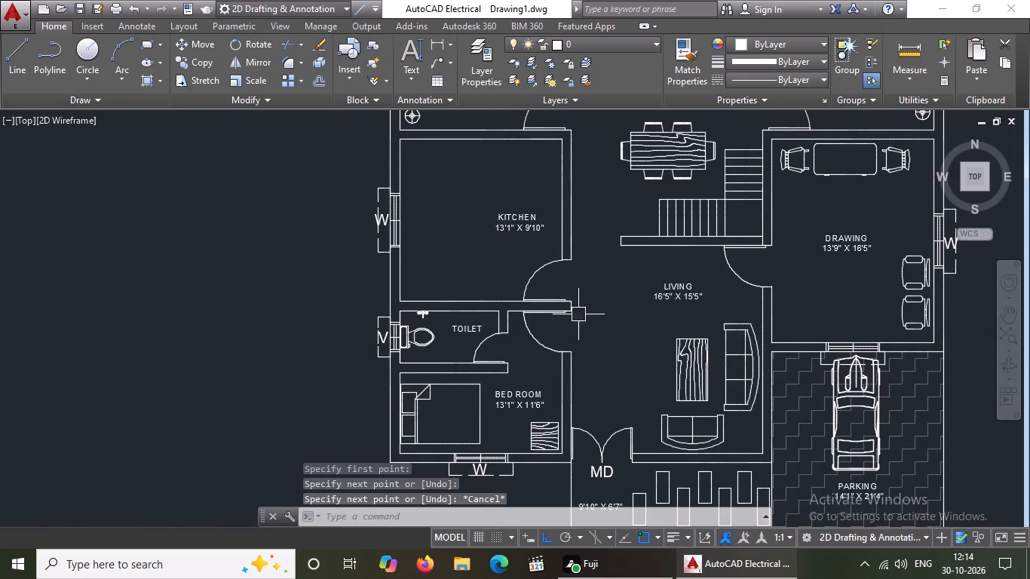
scroll(603, 290, down, 2)
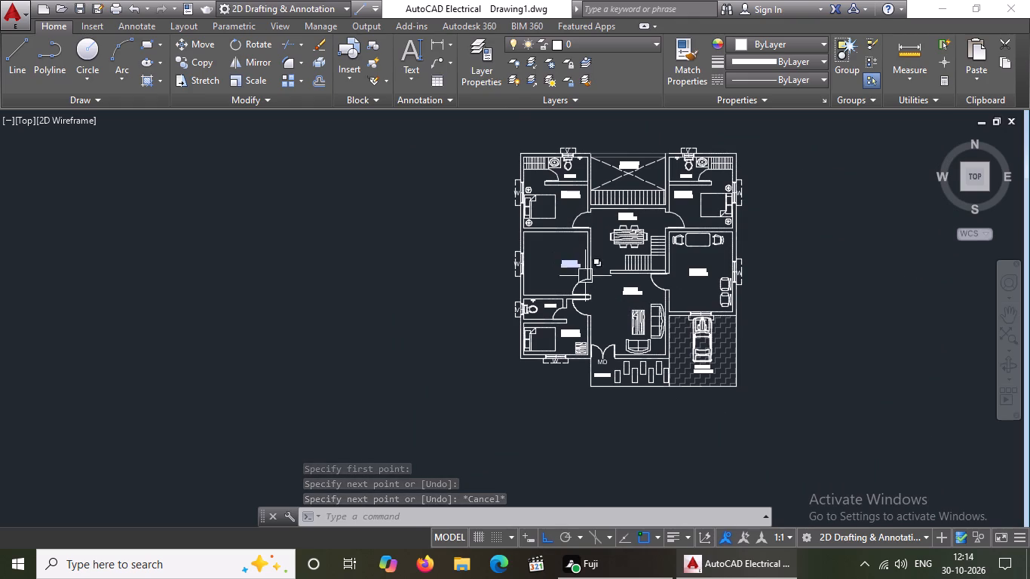
scroll(578, 332, up, 2)
click(630, 420)
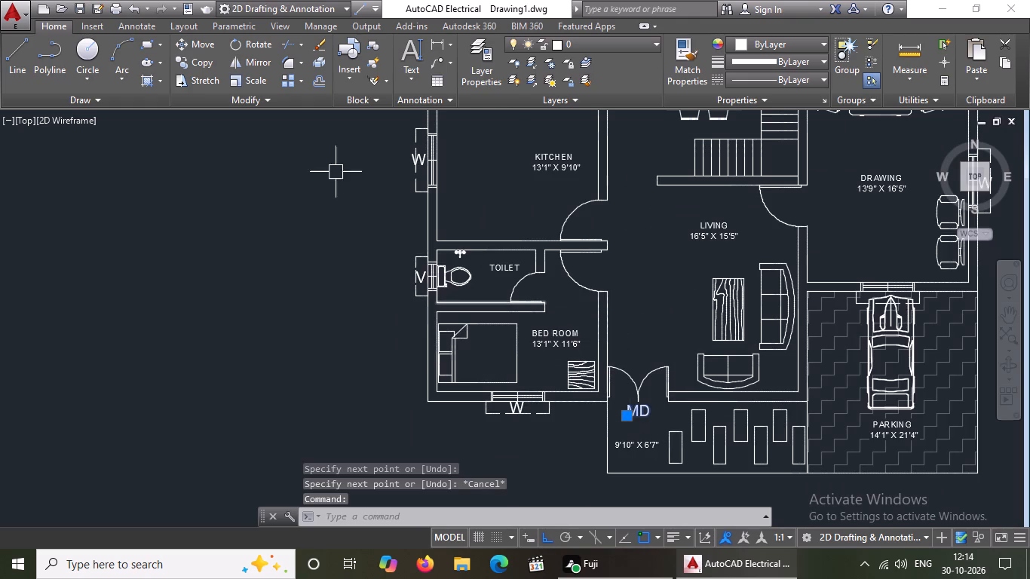
click(192, 60)
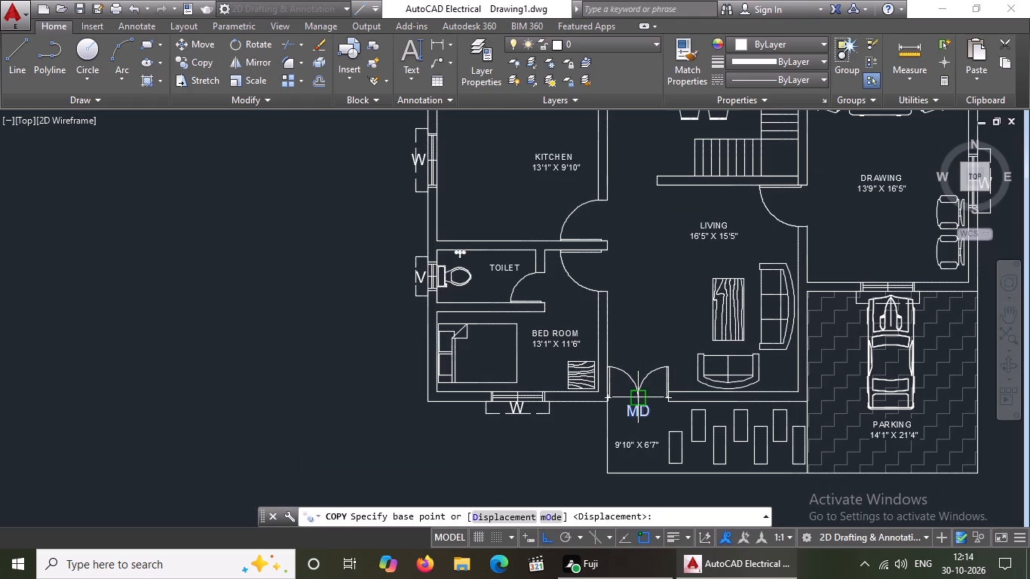
click(642, 412)
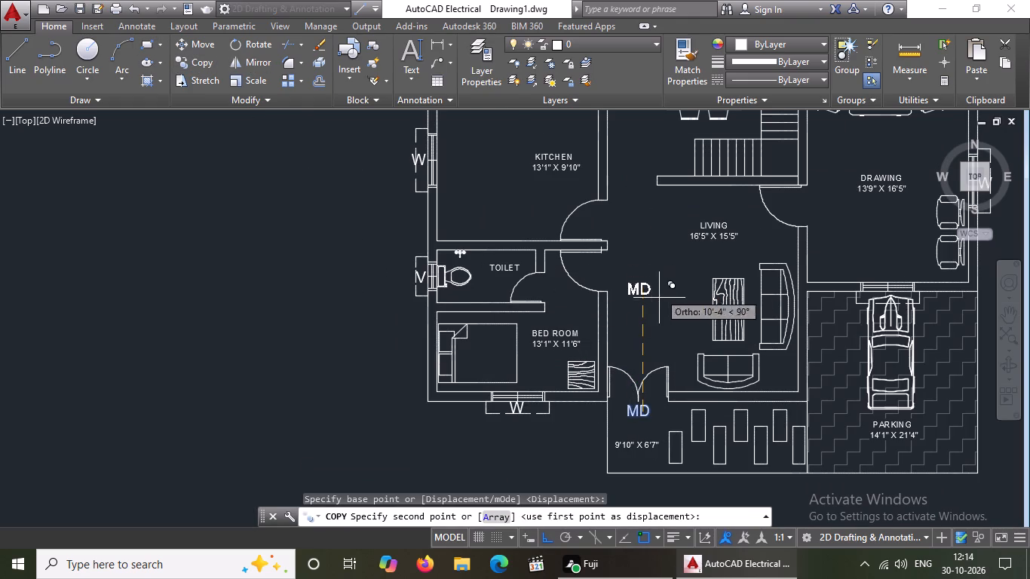
click(543, 532)
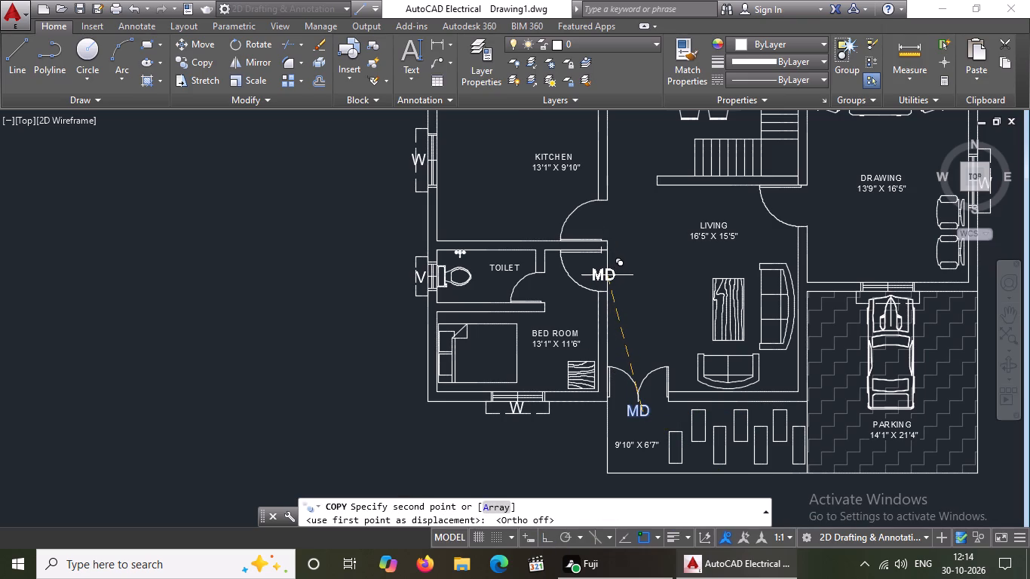
scroll(607, 274, up, 2)
click(601, 266)
key(Escape)
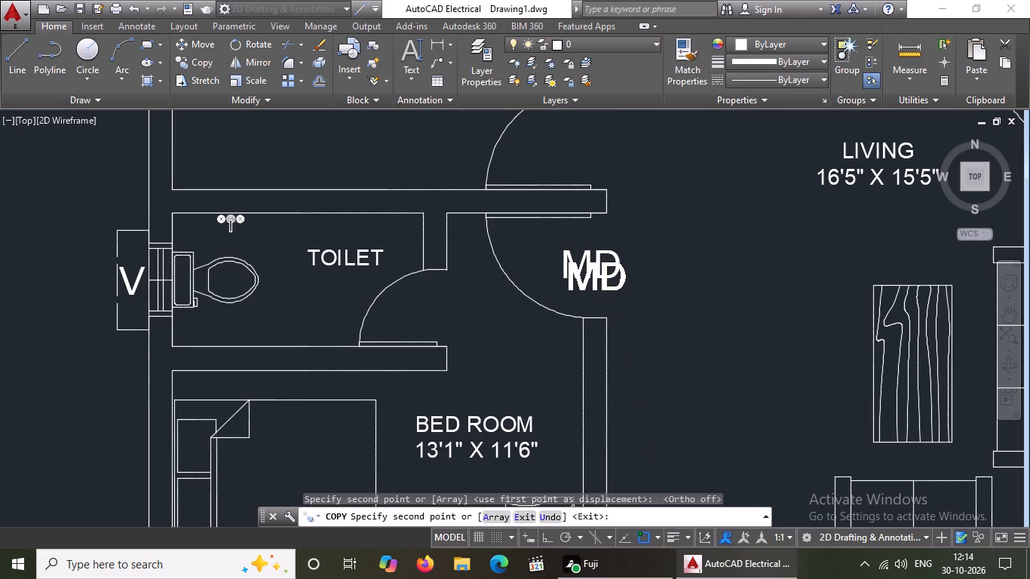
Change the copied tag at the southwest bedroom door to D.
double_click(602, 280)
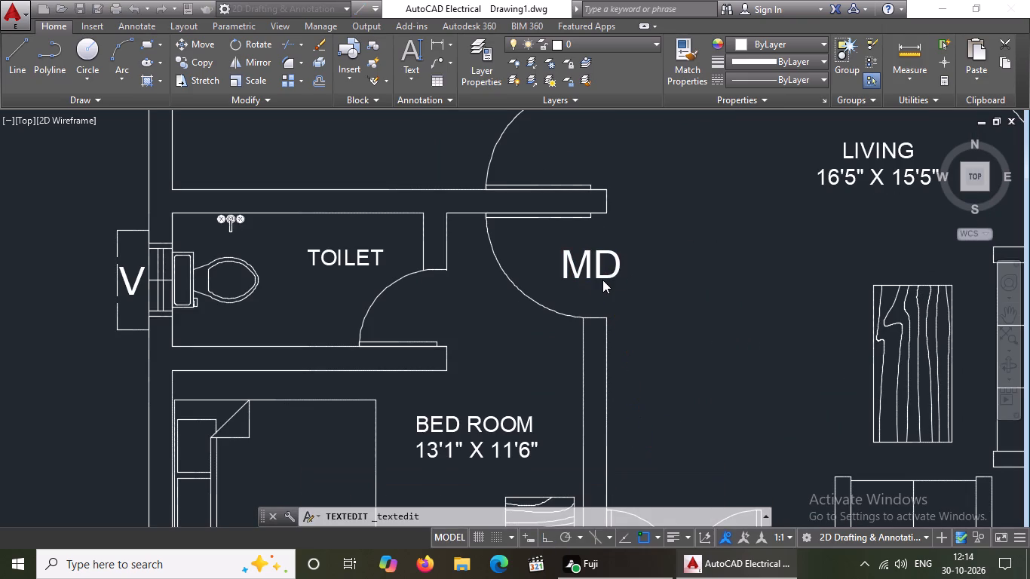
key(BackSpace)
key(BackSpace)
key(d)
key(Return)
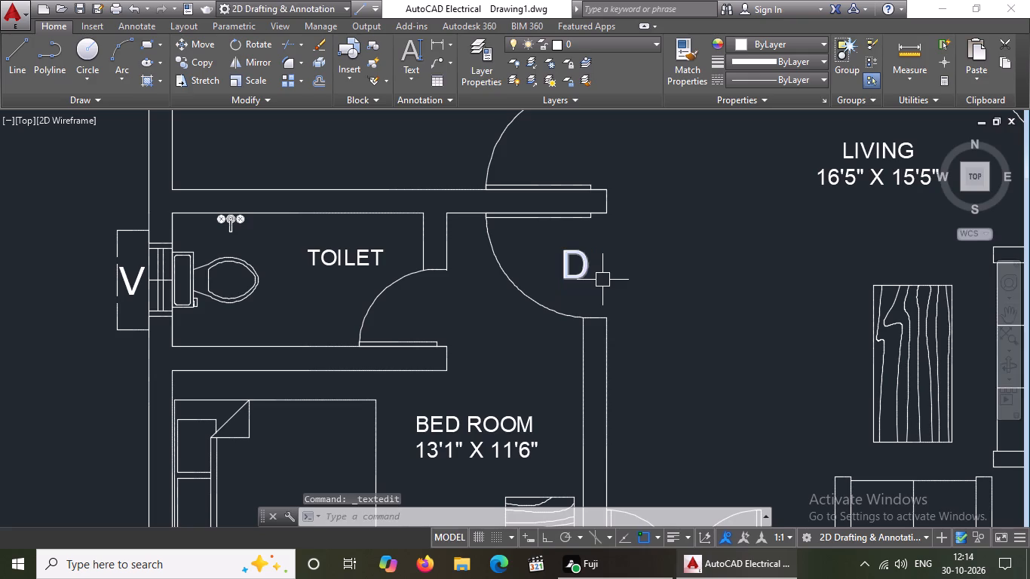
Move the D tag slightly east so it sits centred in the southwest bedroom's door opening.
scroll(602, 280, up, 3)
click(480, 266)
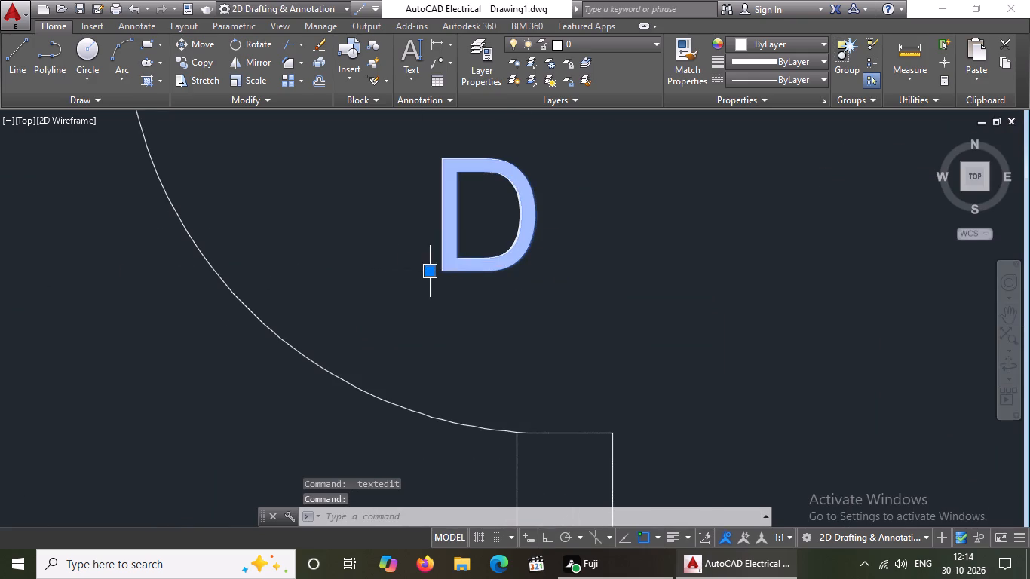
click(437, 271)
click(426, 272)
scroll(460, 268, down, 2)
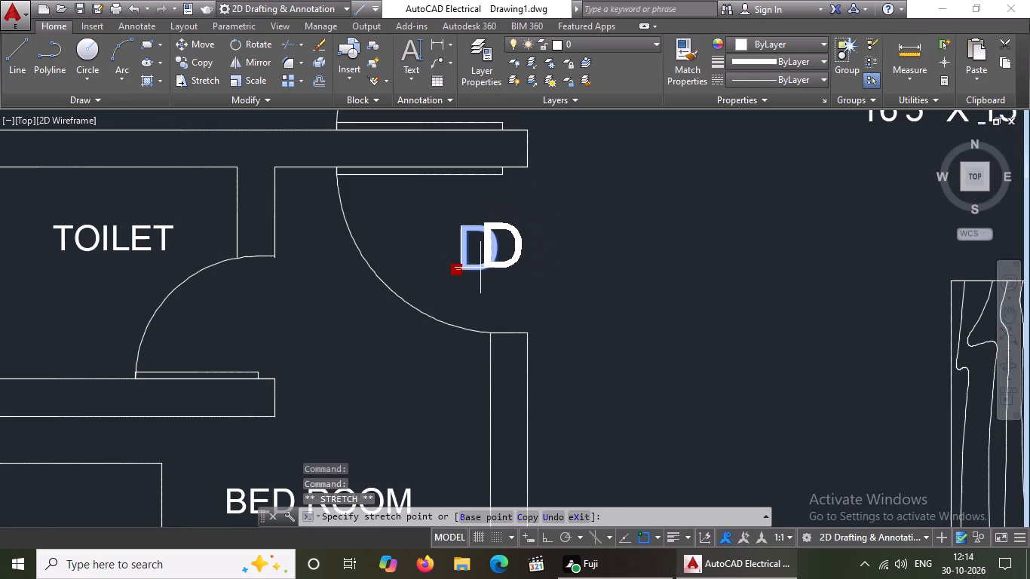
double_click(480, 268)
scroll(480, 268, down, 3)
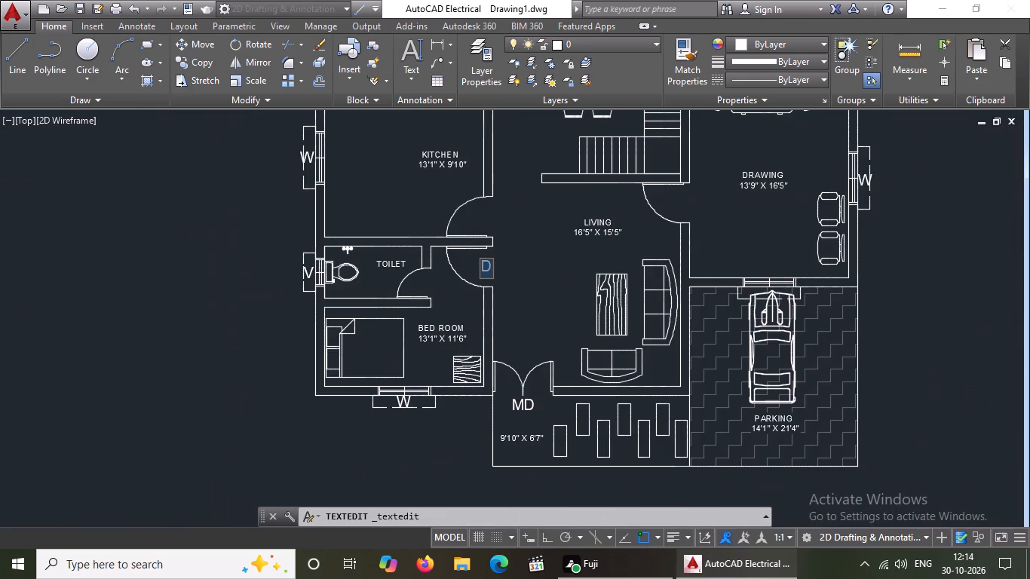
key(Escape)
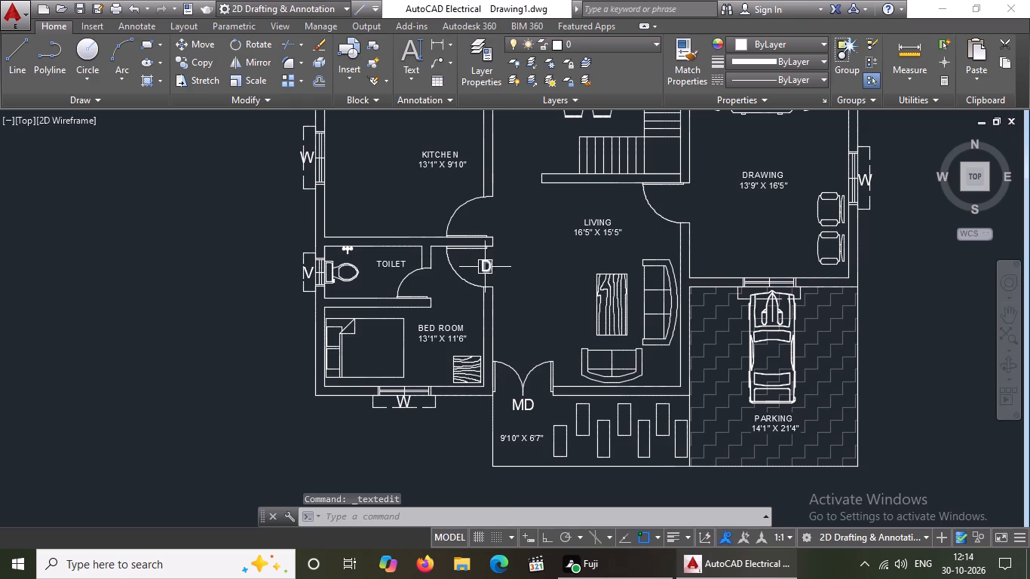
Copy the southwest bedroom's D tag to the kitchen door and the drawing room door.
click(485, 269)
click(192, 57)
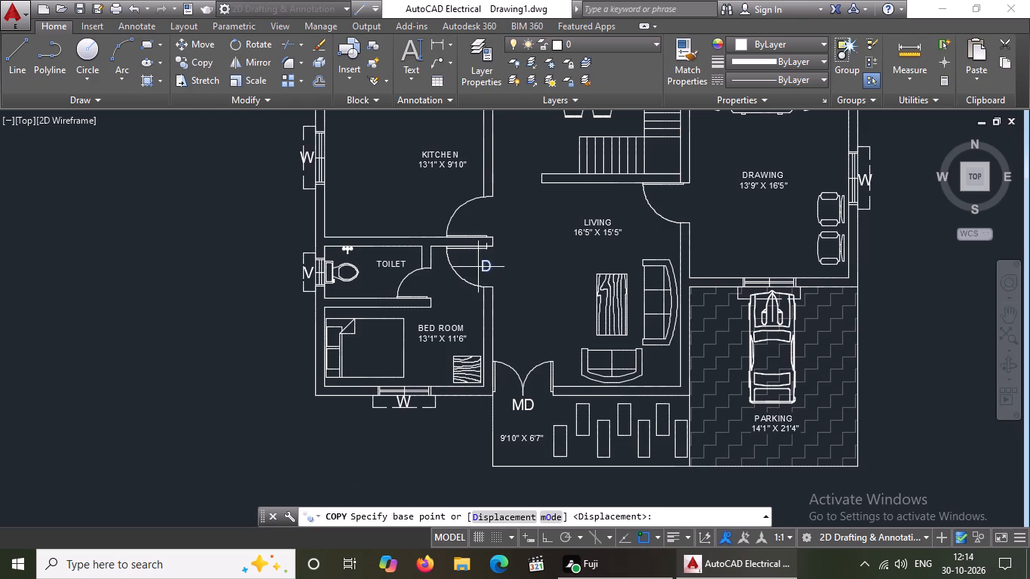
click(486, 268)
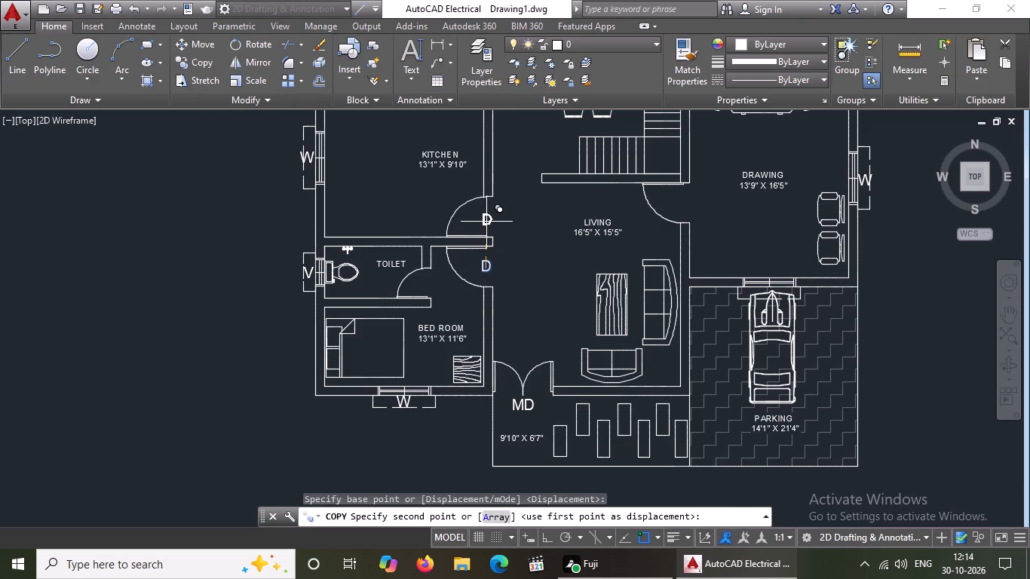
click(486, 220)
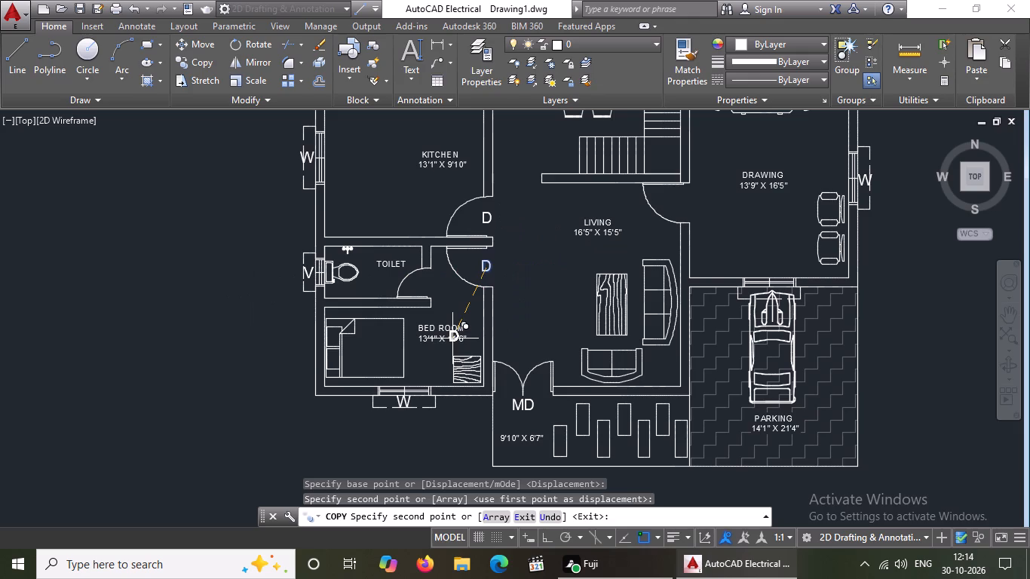
middle_drag(452, 339, 440, 409)
scroll(673, 273, up, 1)
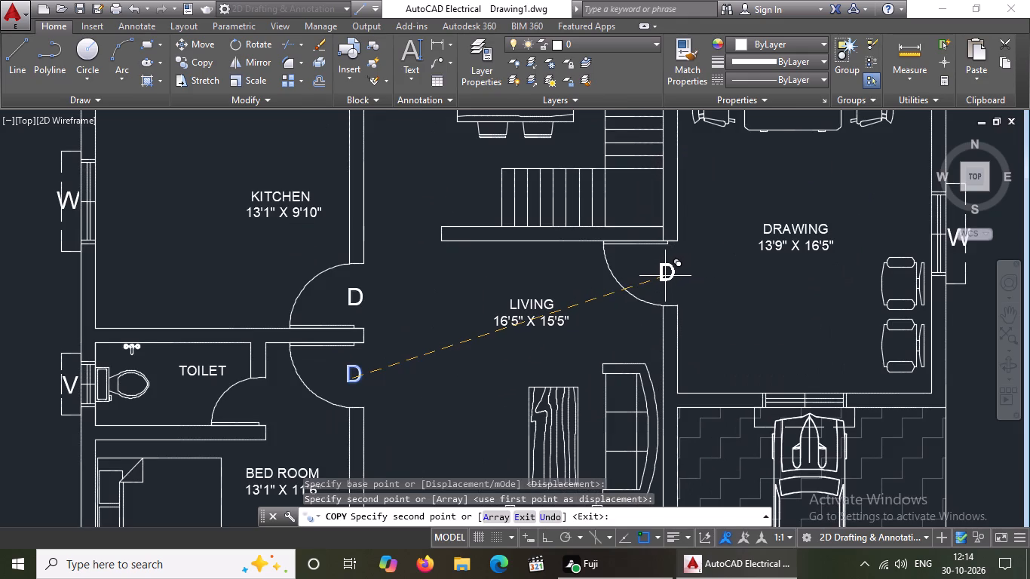
click(665, 276)
Place further copies of the D tag in the door openings of the northwest and northeast bedrooms.
scroll(670, 321, down, 1)
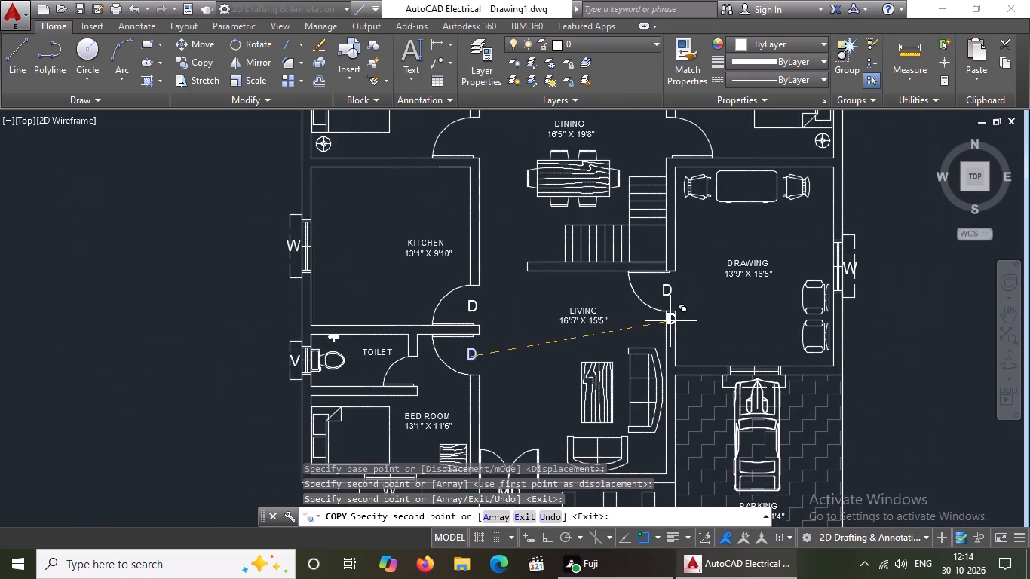
scroll(670, 321, down, 1)
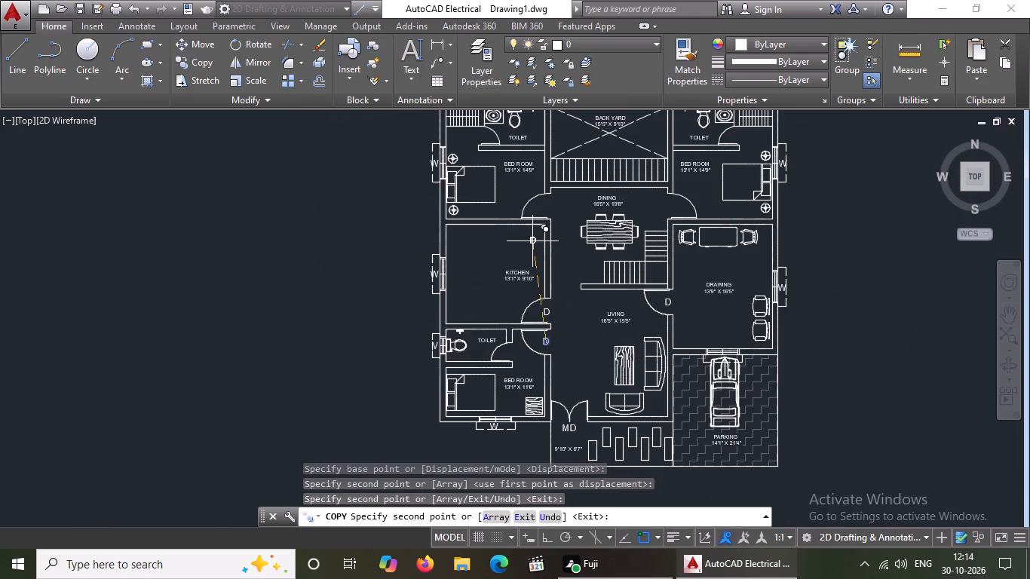
middle_drag(545, 308, 545, 394)
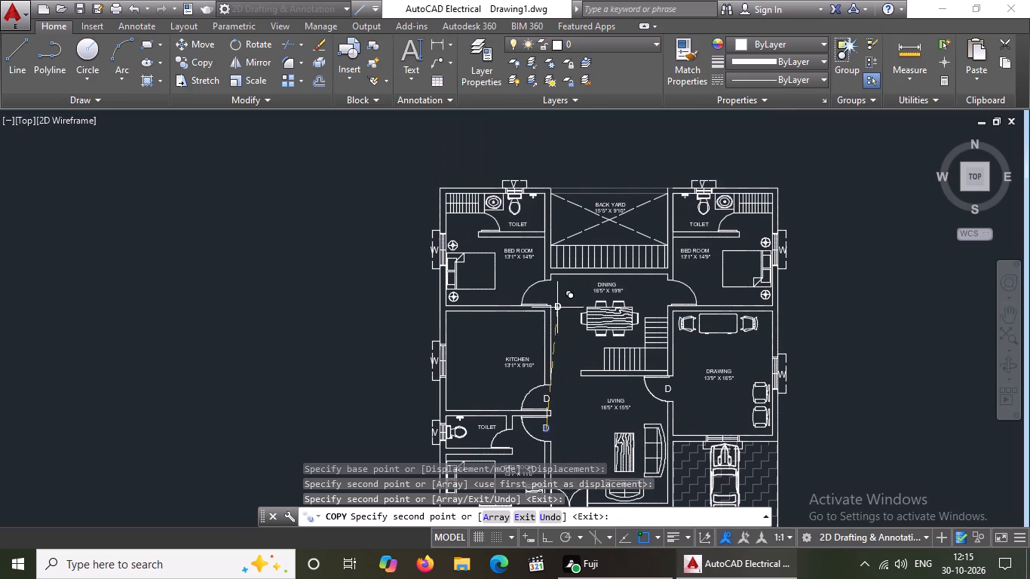
scroll(556, 307, up, 2)
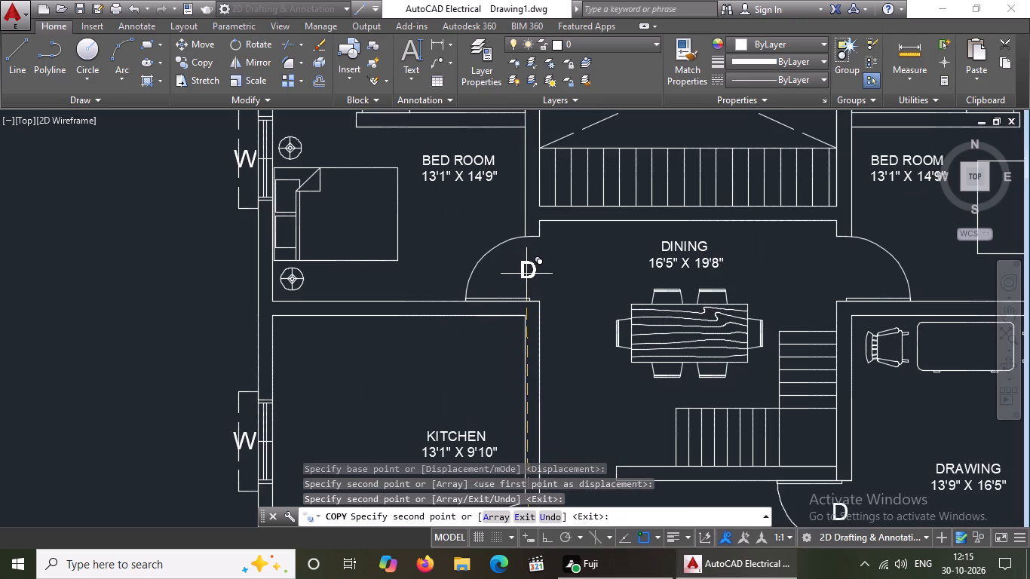
click(528, 271)
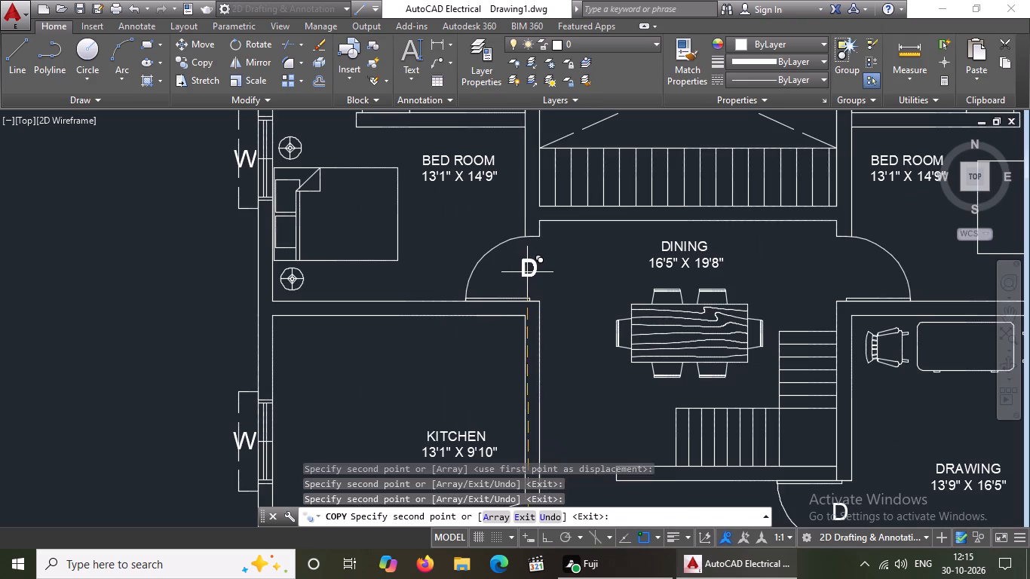
scroll(524, 289, down, 2)
scroll(661, 283, up, 2)
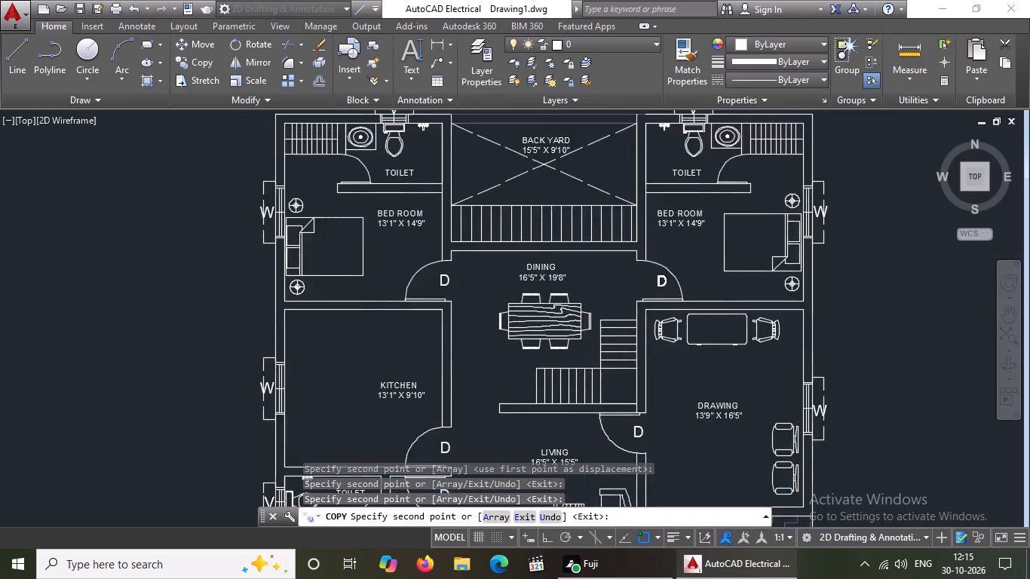
scroll(639, 283, up, 1)
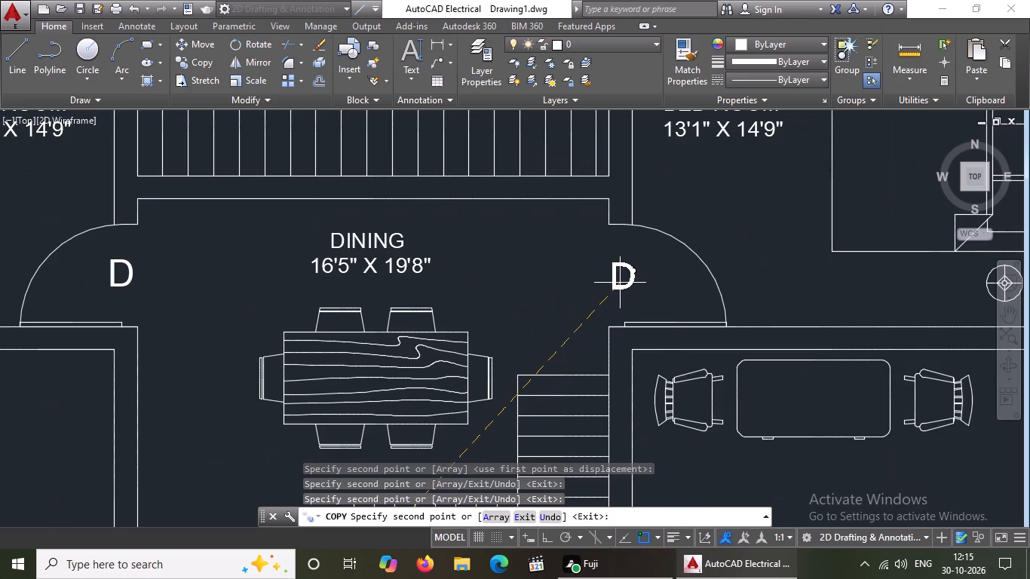
click(619, 280)
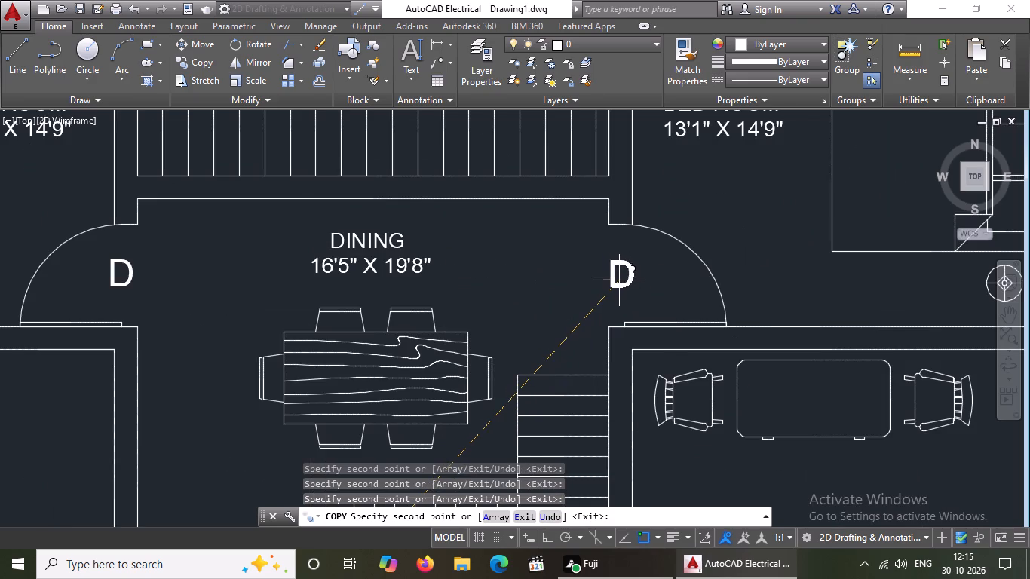
Place another copy of the D tag in the northwest toilet's door opening and finish copying.
scroll(618, 280, down, 3)
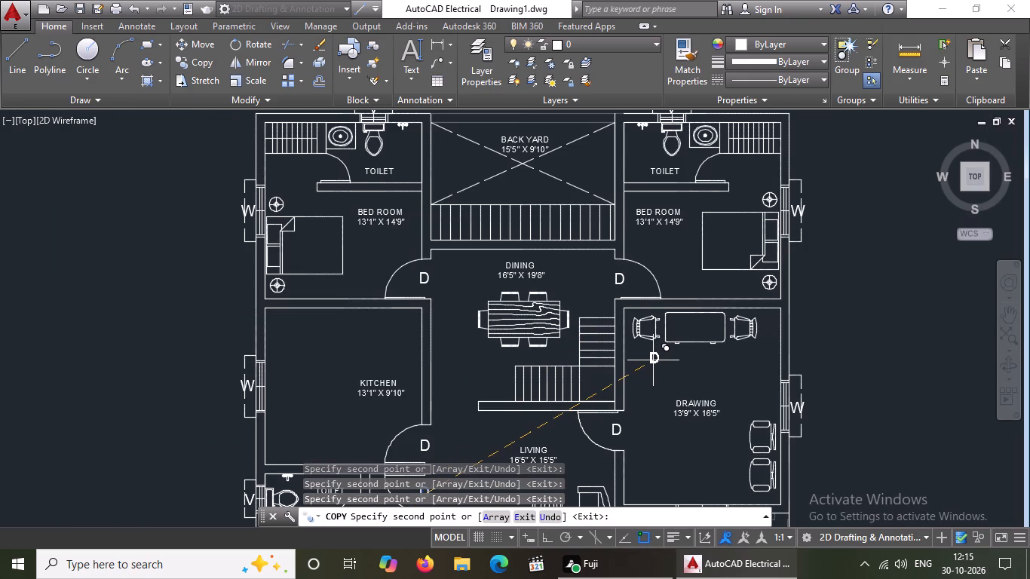
scroll(326, 198, up, 2)
scroll(305, 176, down, 3)
scroll(307, 167, up, 2)
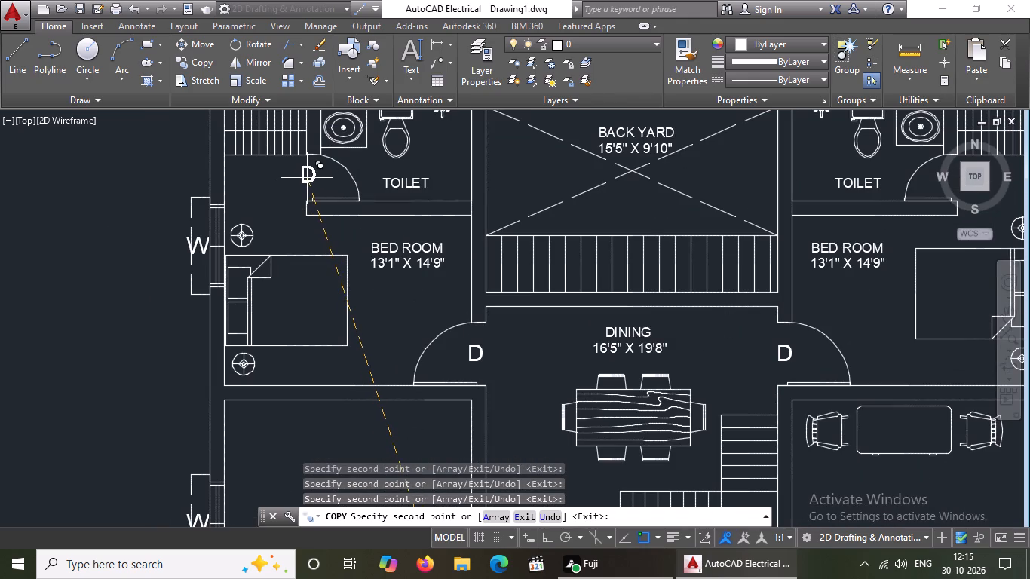
click(307, 178)
key(Escape)
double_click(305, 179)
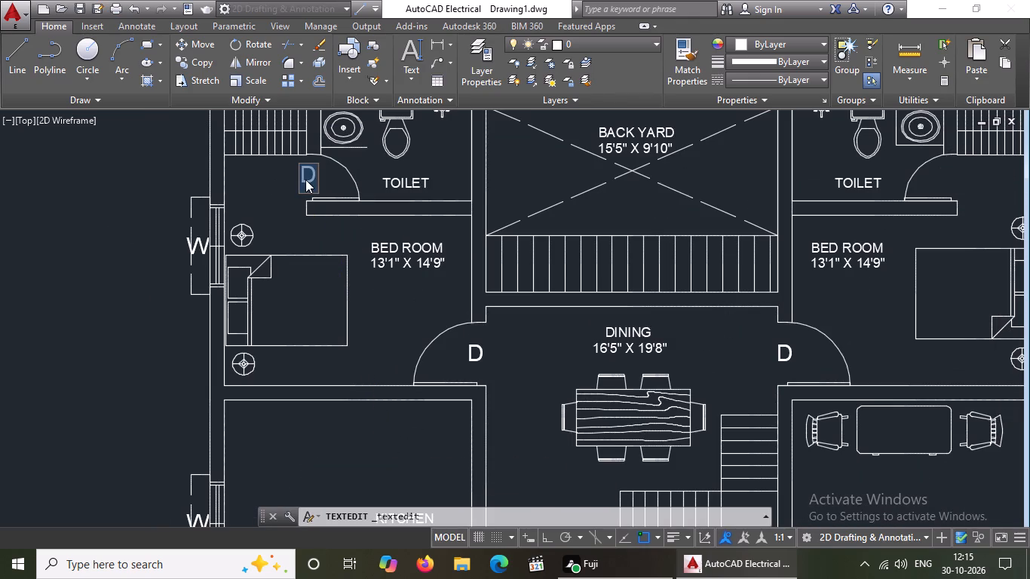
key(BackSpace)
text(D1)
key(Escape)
Change the tag at the northwest toilet door to D1.
double_click(302, 178)
key(d)
key(1)
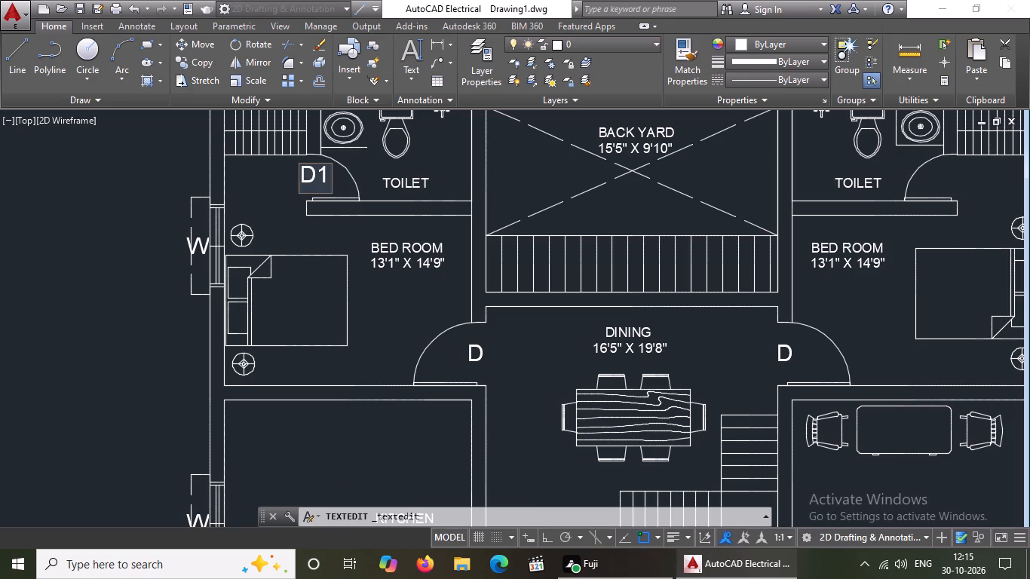
key(Return)
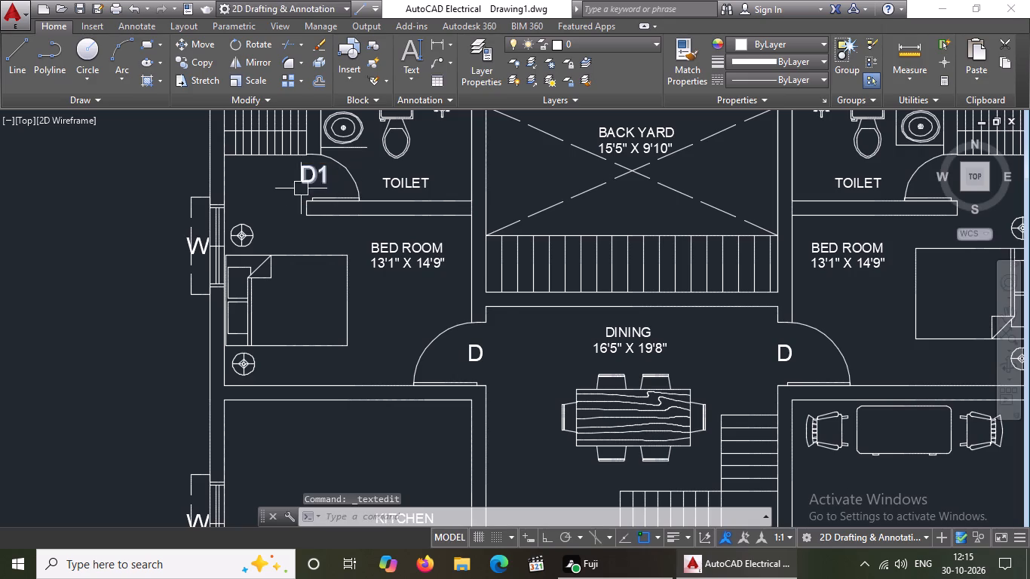
Shift the D1 tag slightly lower within the northwest toilet's door opening.
scroll(296, 190, up, 3)
click(336, 159)
scroll(336, 161, down, 3)
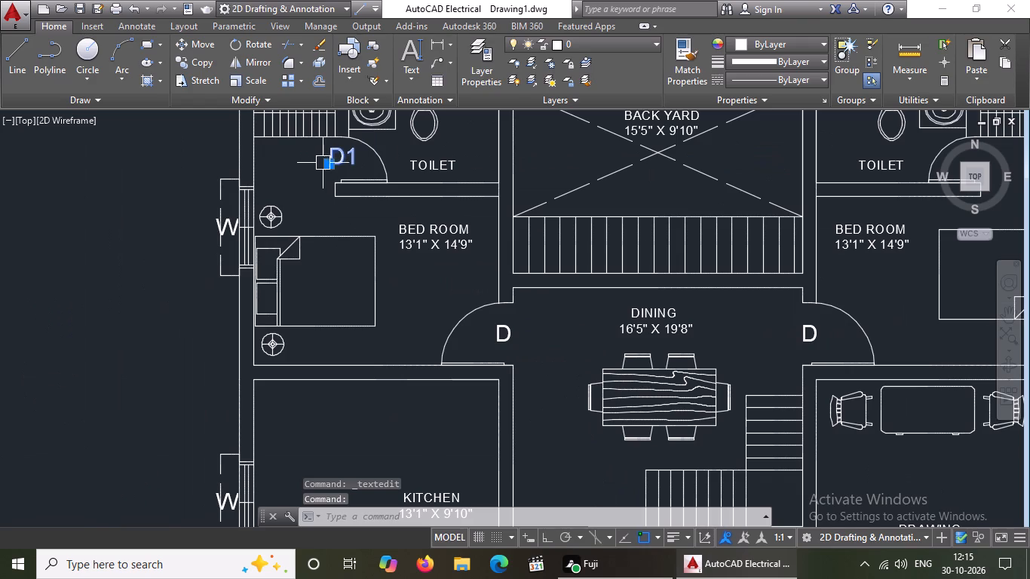
click(326, 165)
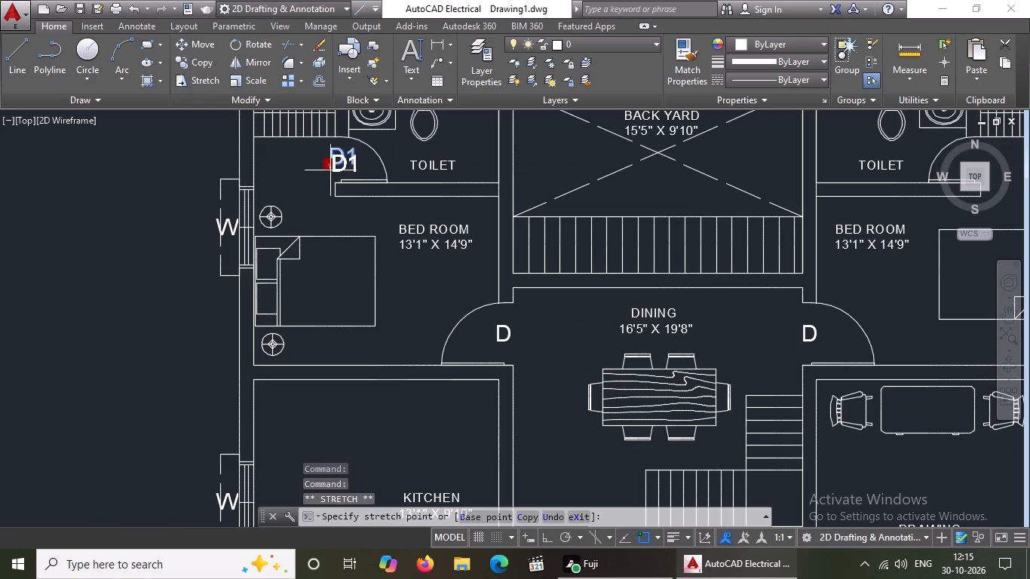
click(331, 169)
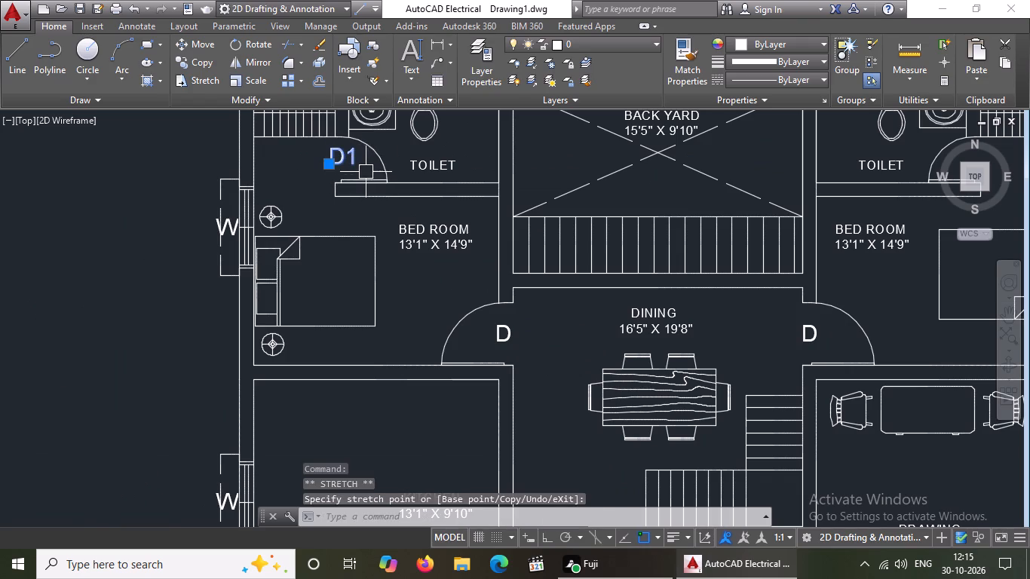
scroll(345, 167, up, 2)
key(Escape)
scroll(345, 167, down, 2)
middle_drag(342, 173, 307, 254)
click(297, 237)
click(296, 244)
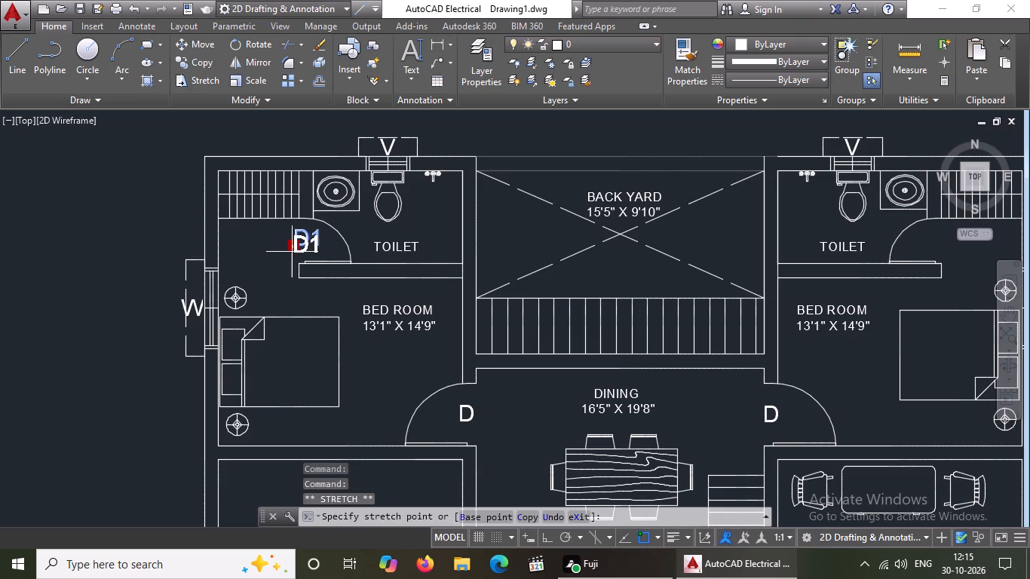
scroll(293, 252, up, 2)
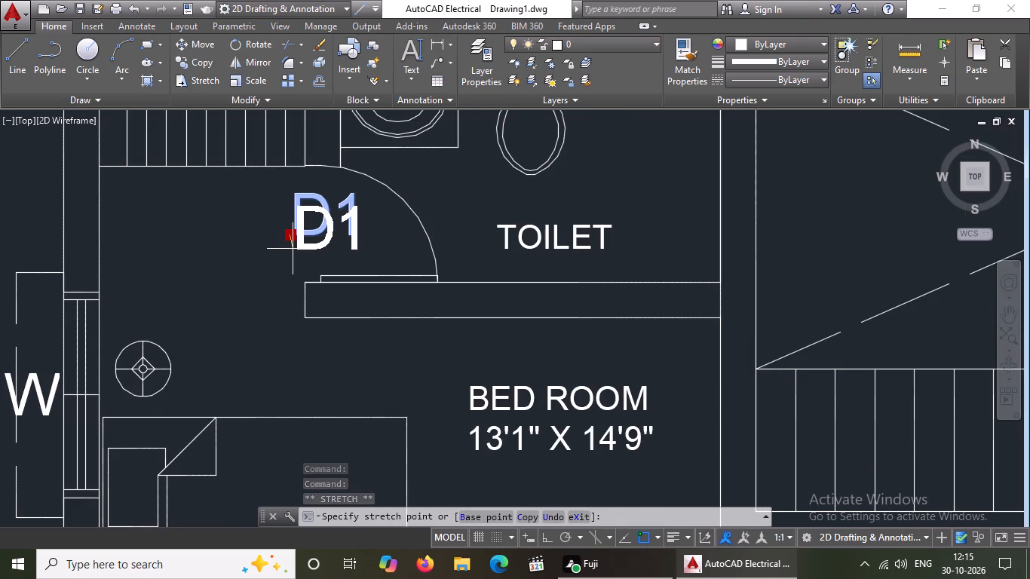
click(293, 249)
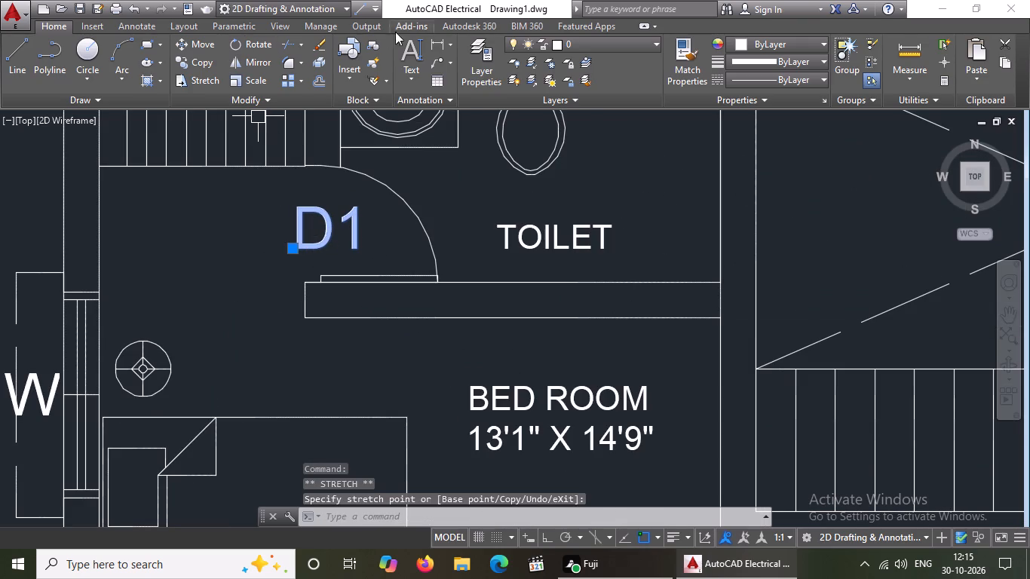
Copy the northwest toilet's D1 tag to the northeast toilet's door opening.
click(192, 60)
click(318, 229)
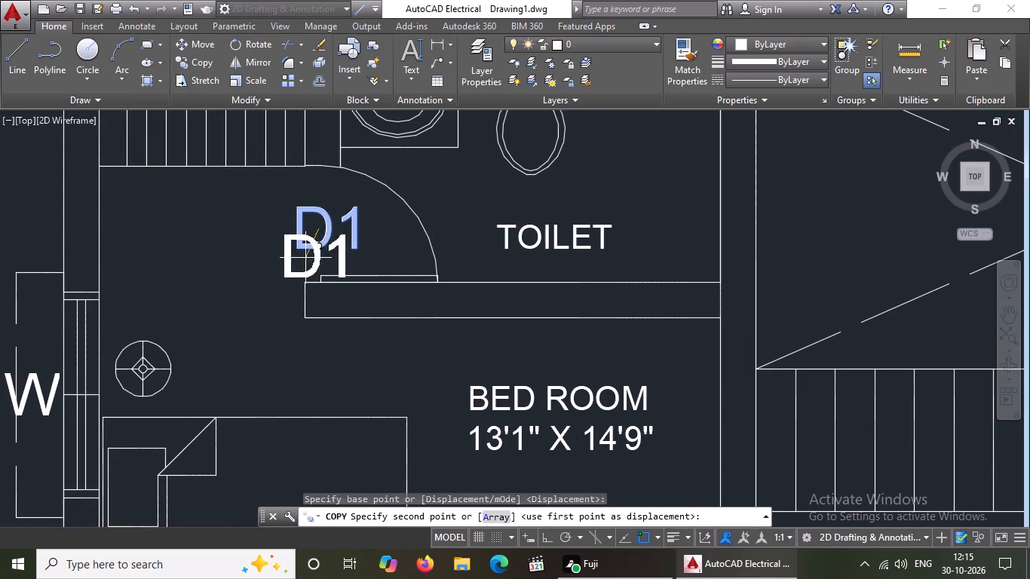
scroll(305, 259, down, 3)
scroll(411, 258, down, 1)
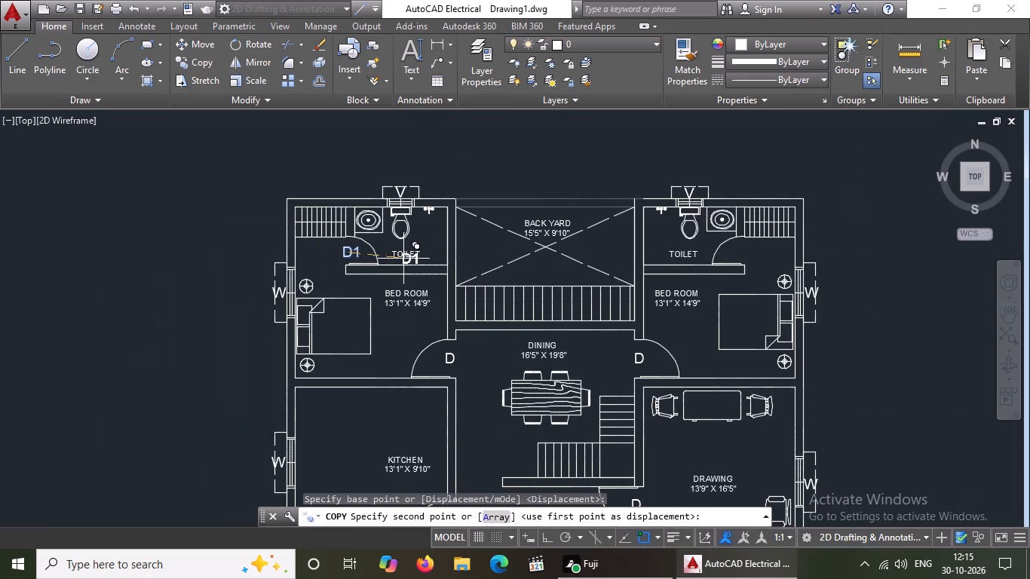
scroll(766, 263, up, 3)
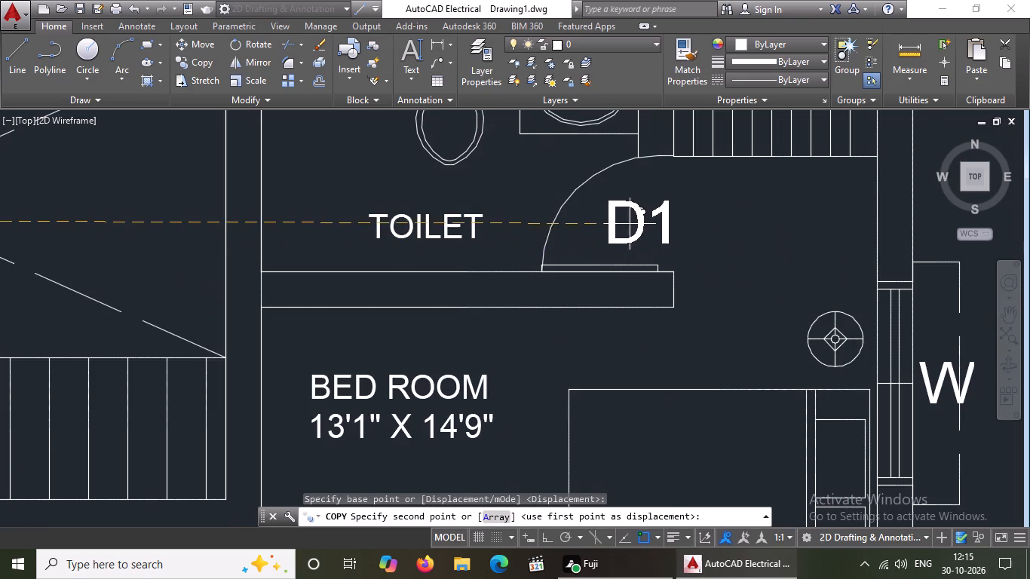
click(634, 219)
scroll(635, 219, down, 3)
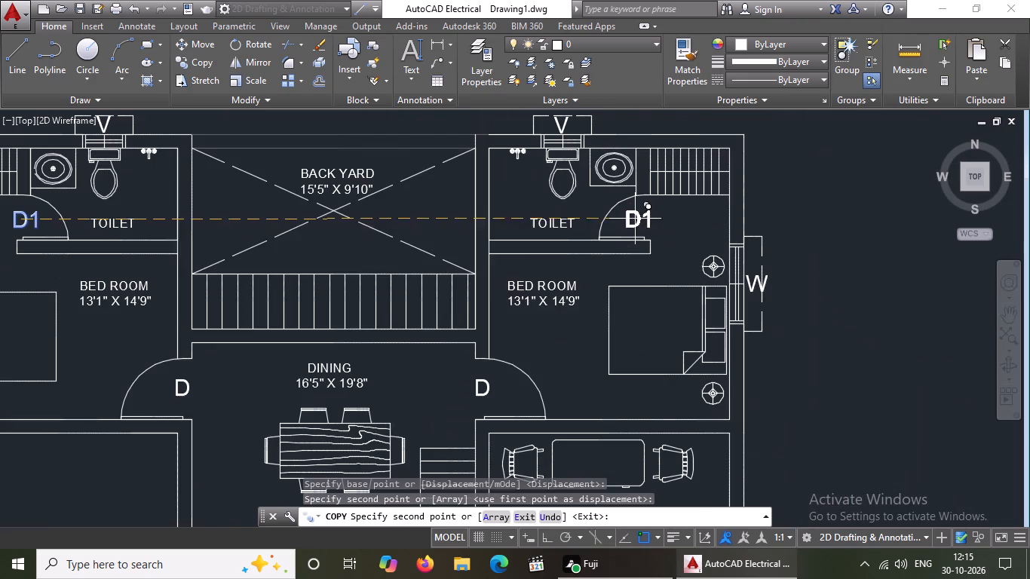
Place another copy of the D1 tag in the southwest toilet's door opening.
scroll(604, 280, down, 2)
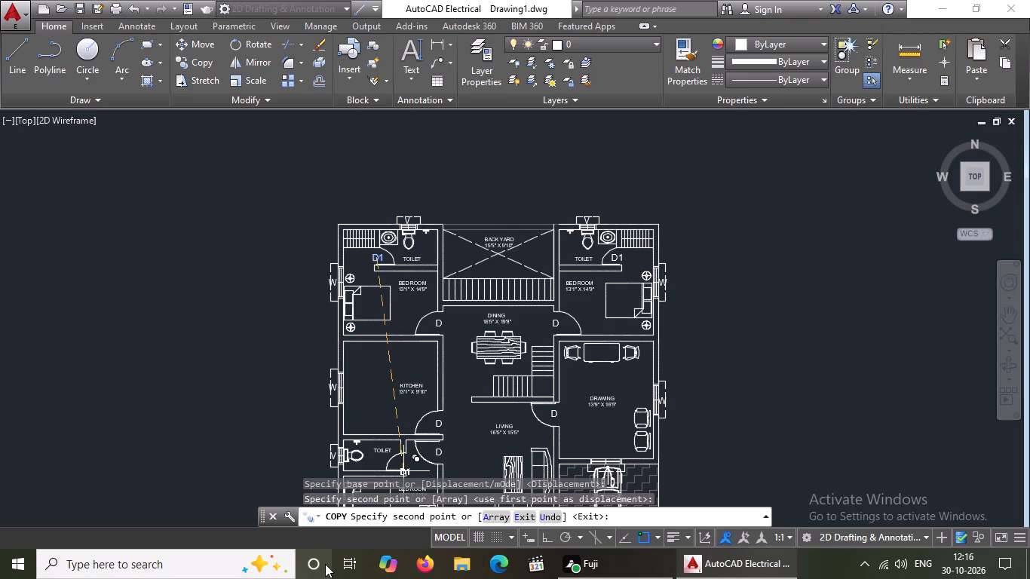
scroll(599, 286, up, 1)
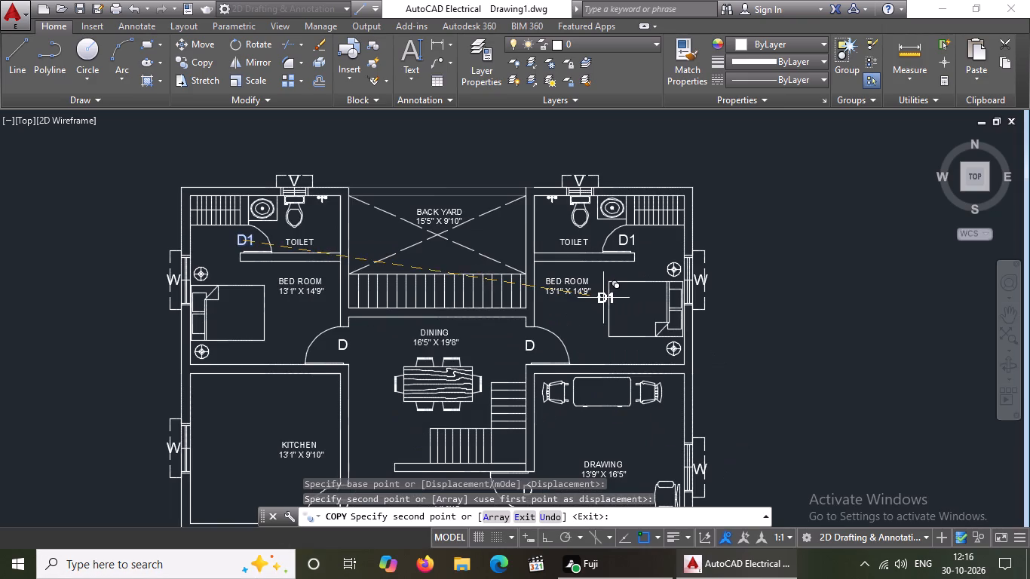
scroll(559, 298, down, 2)
scroll(500, 331, down, 1)
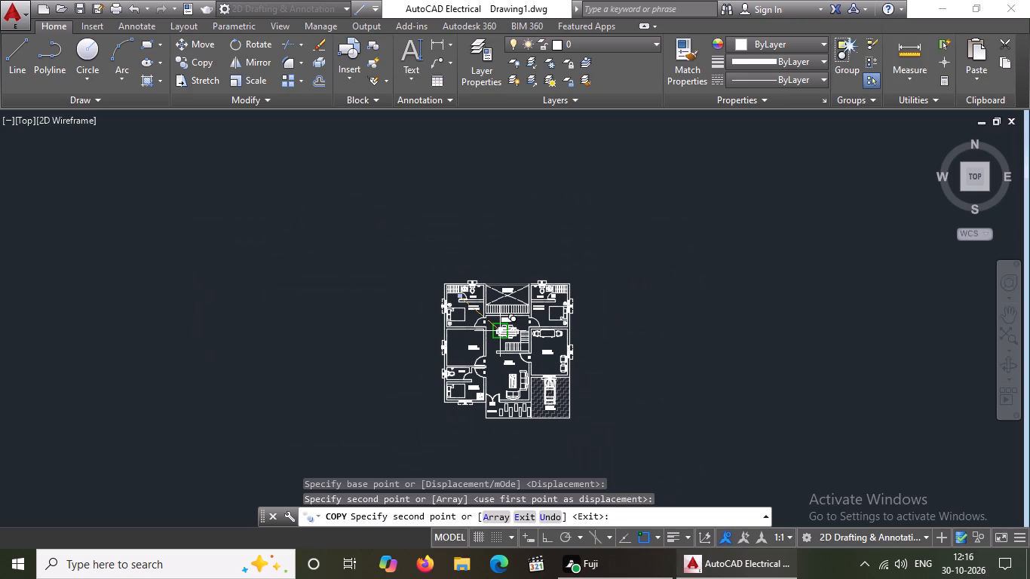
scroll(491, 334, up, 1)
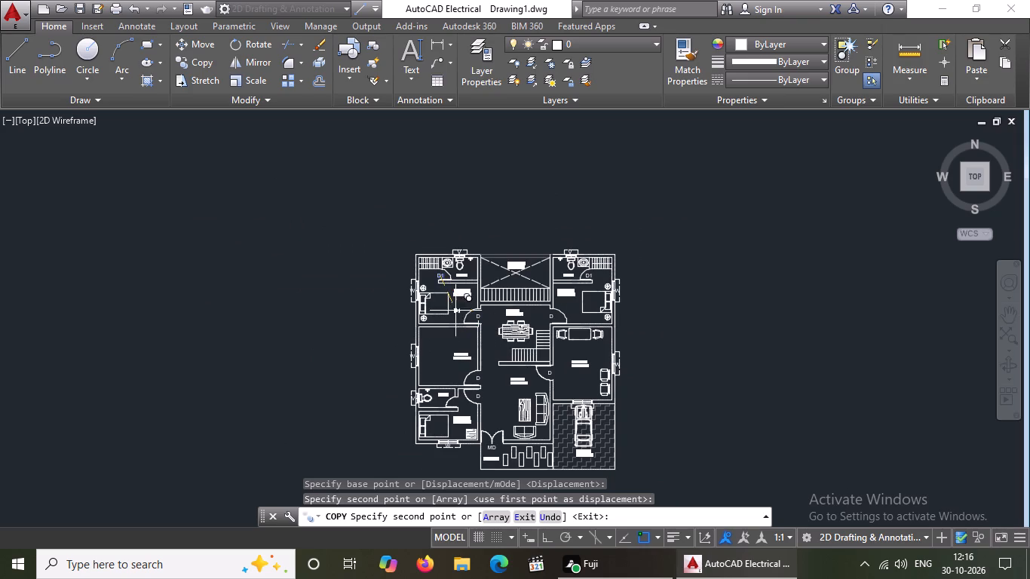
scroll(464, 275, up, 3)
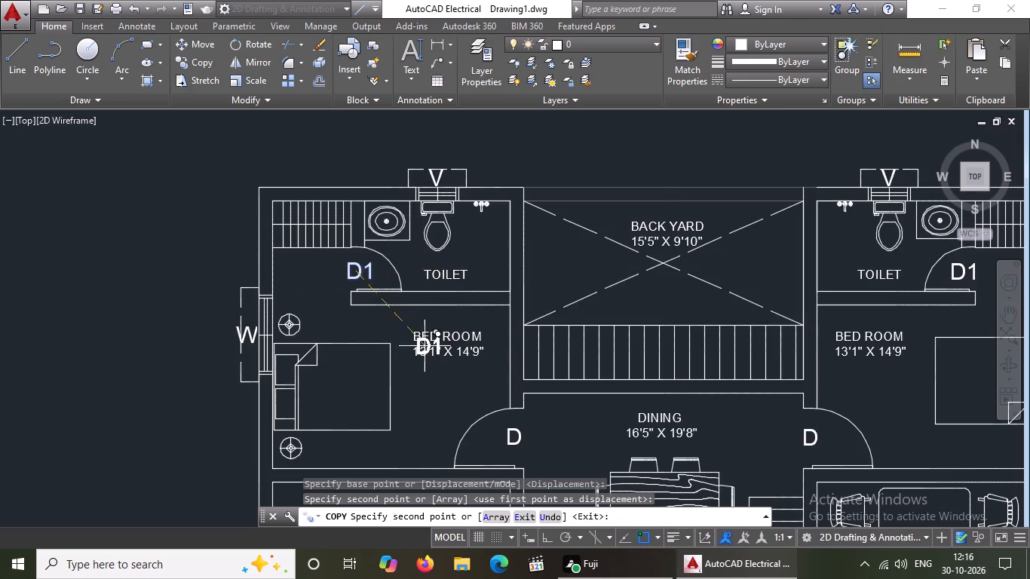
scroll(413, 343, down, 1)
scroll(773, 299, up, 1)
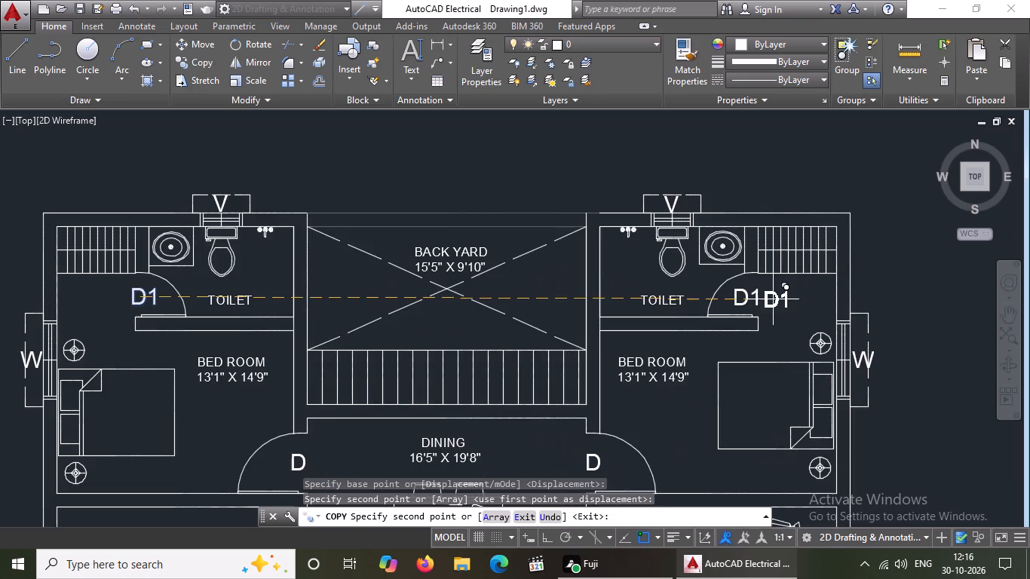
scroll(760, 305, down, 3)
scroll(758, 403, up, 2)
scroll(681, 335, down, 4)
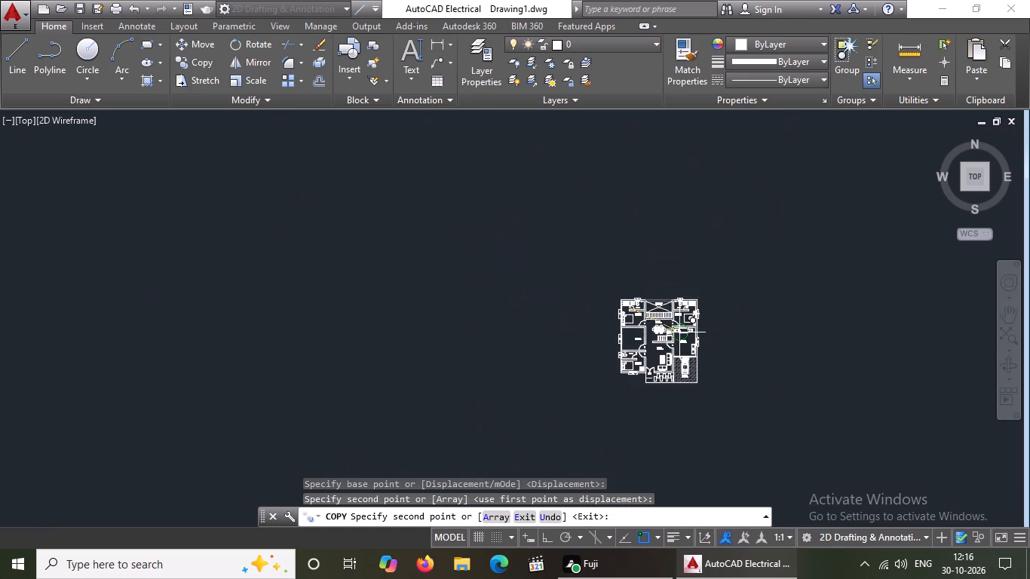
scroll(698, 375, up, 2)
scroll(581, 351, up, 2)
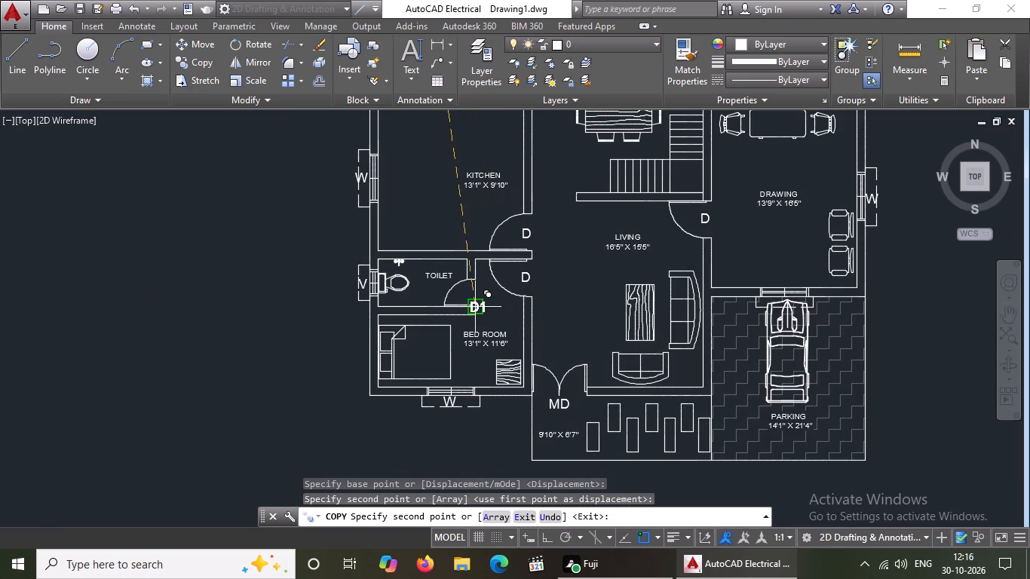
scroll(466, 298, up, 2)
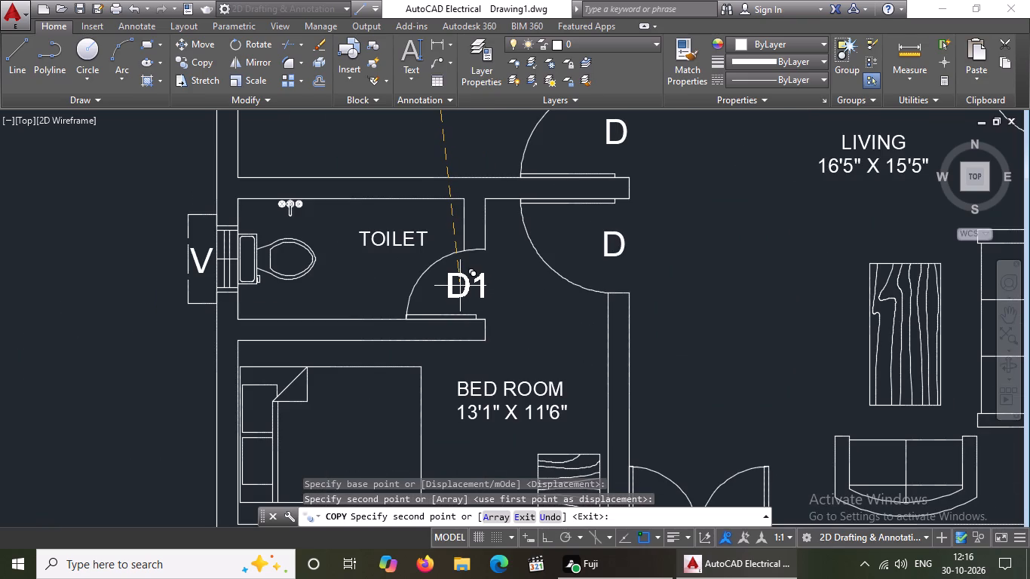
click(460, 286)
Place one more D1 copy in the open passage between dining and living, beside the stair wall, and finish copying.
scroll(457, 296, down, 2)
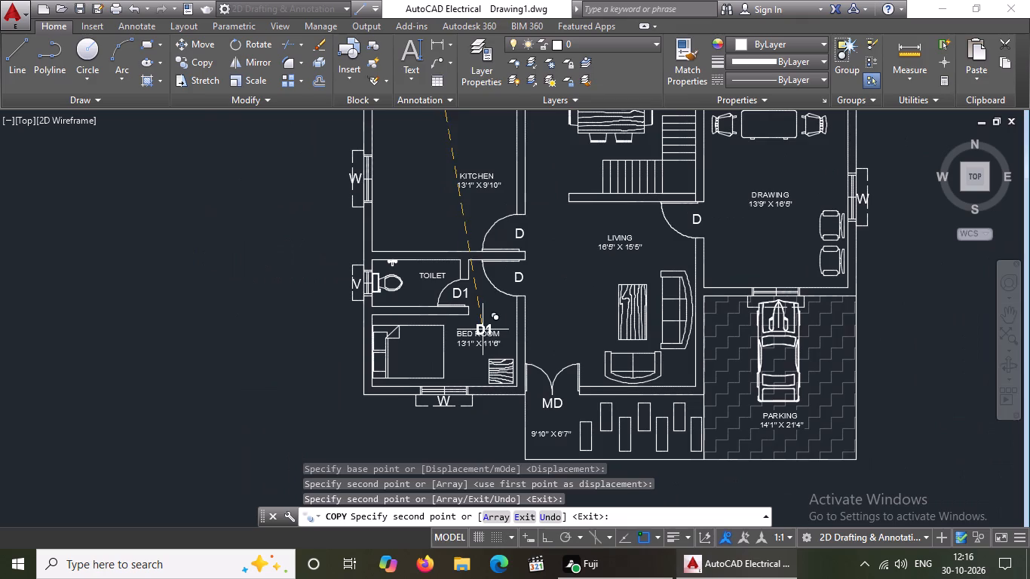
middle_drag(459, 359, 330, 435)
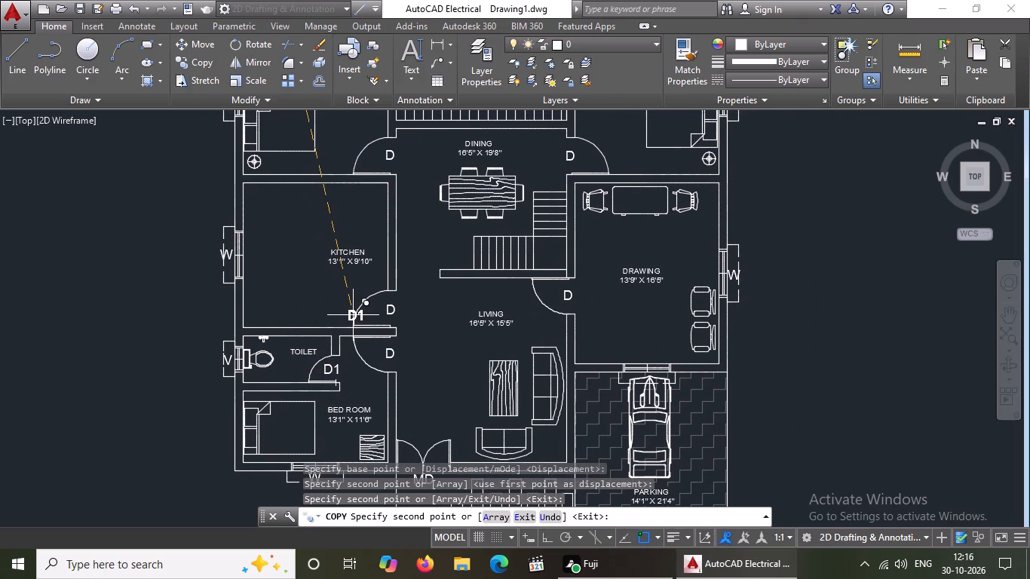
middle_drag(350, 332, 293, 448)
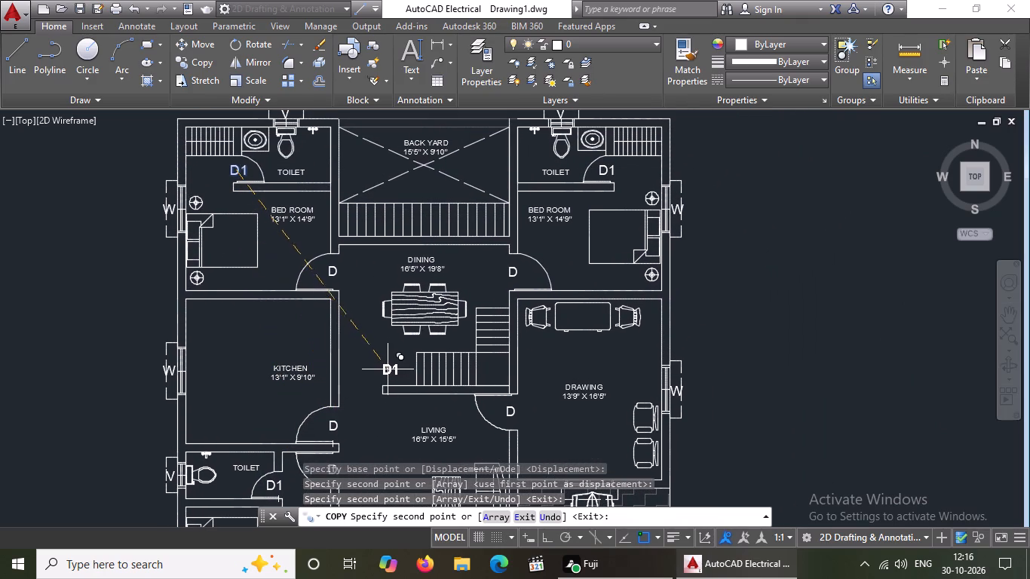
scroll(399, 335, down, 2)
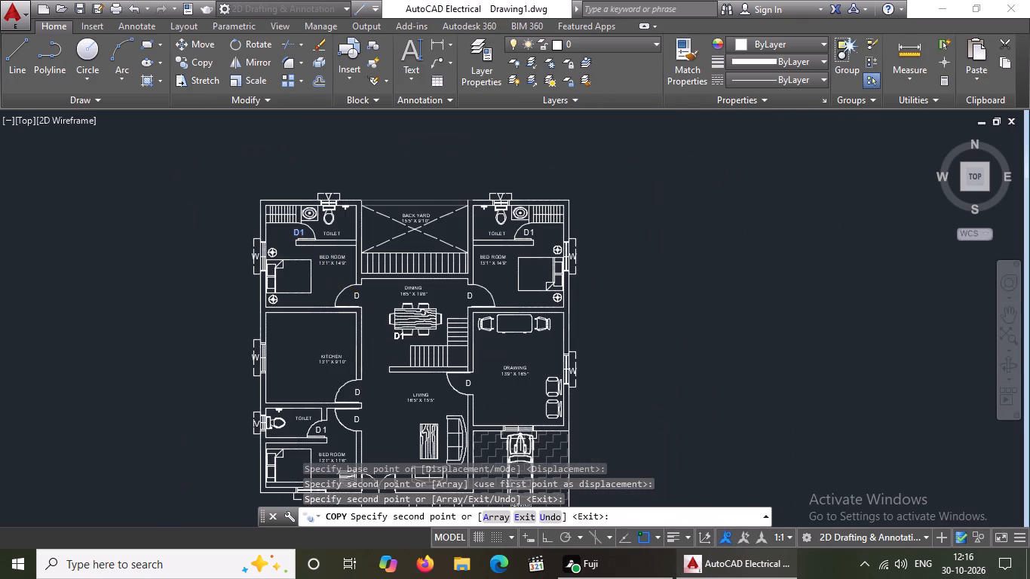
middle_drag(388, 376, 387, 346)
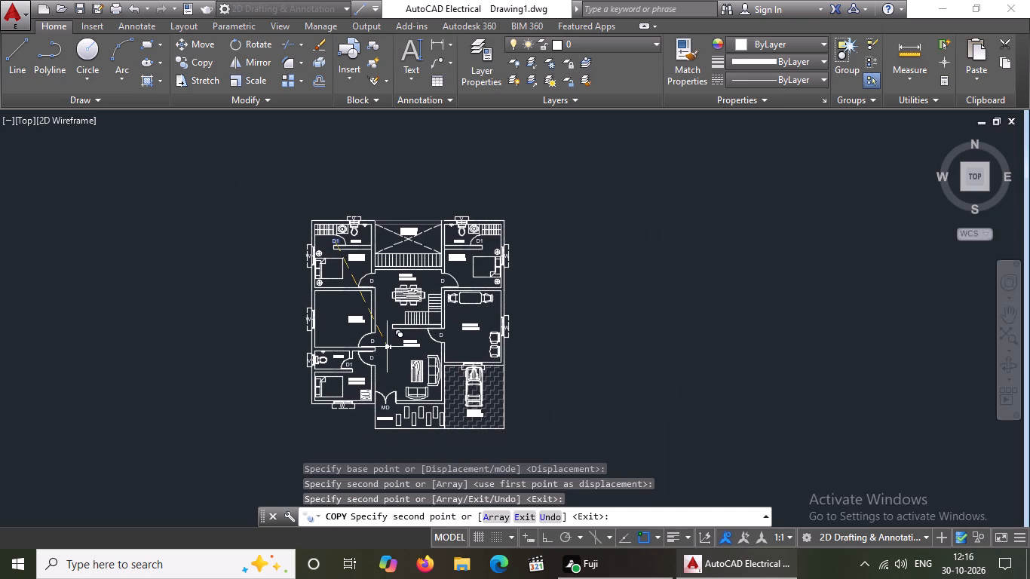
scroll(386, 329, up, 4)
click(354, 329)
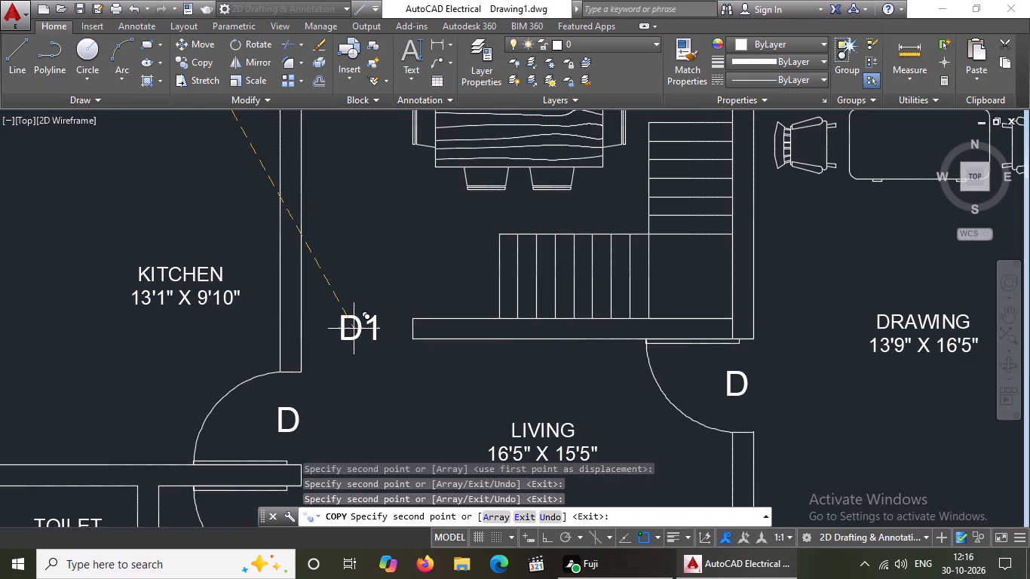
key(Escape)
Change the tag in the passage between dining and living to O.
double_click(353, 329)
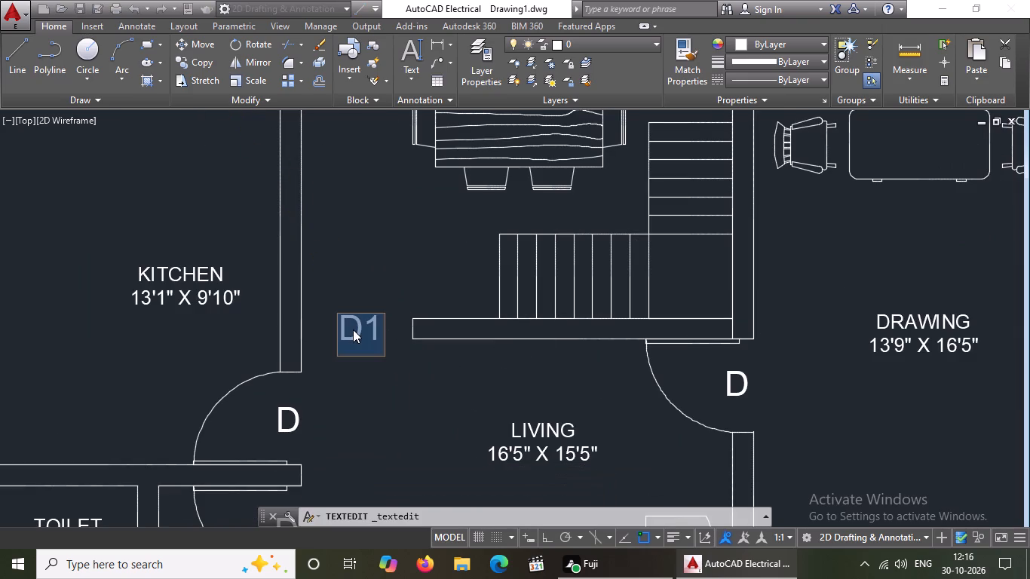
key(BackSpace)
key(BackSpace)
key(o)
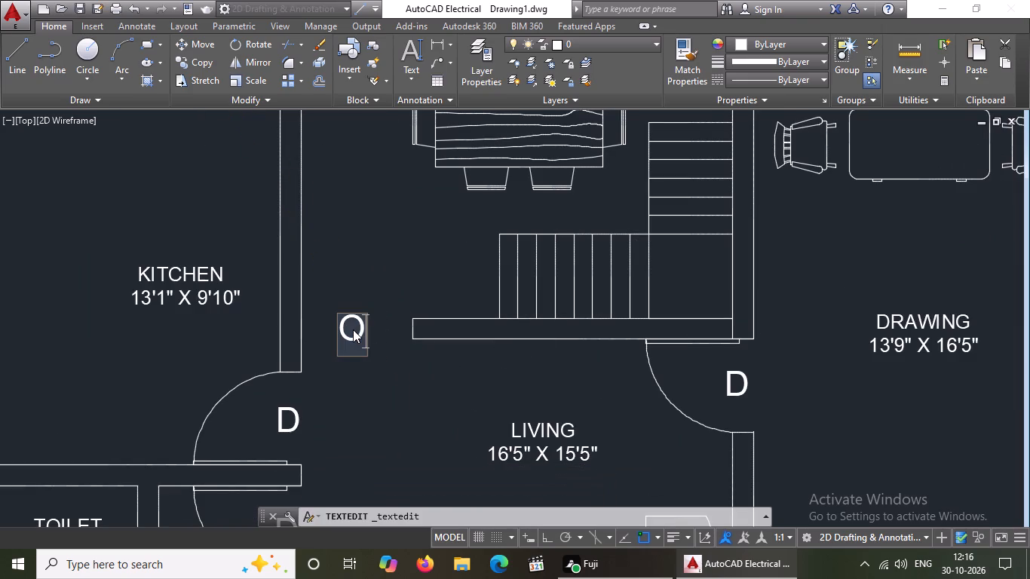
click(379, 370)
Shift the O tag slightly within the passage between dining and living.
scroll(379, 370, down, 3)
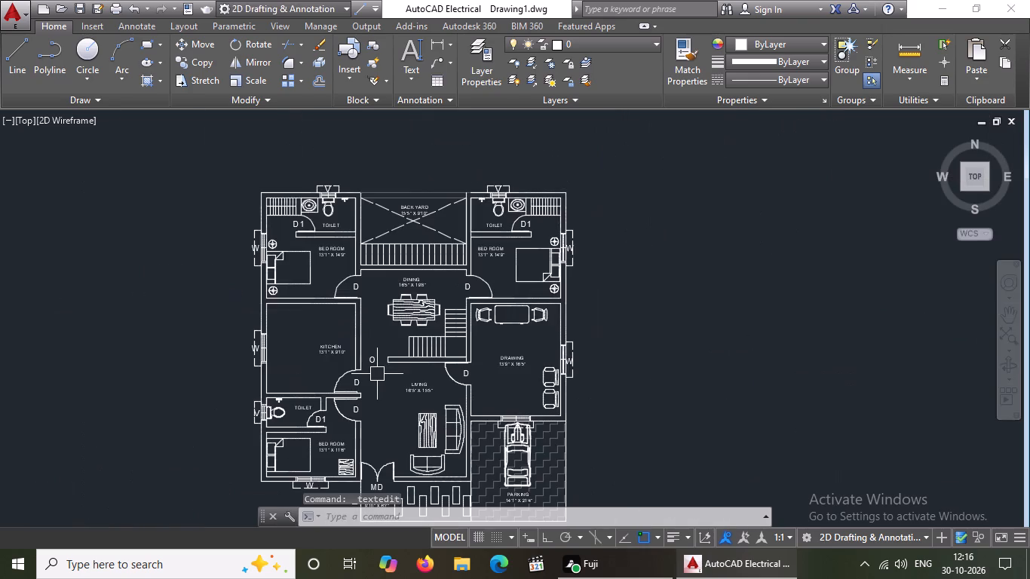
scroll(377, 374, up, 3)
click(348, 327)
click(339, 330)
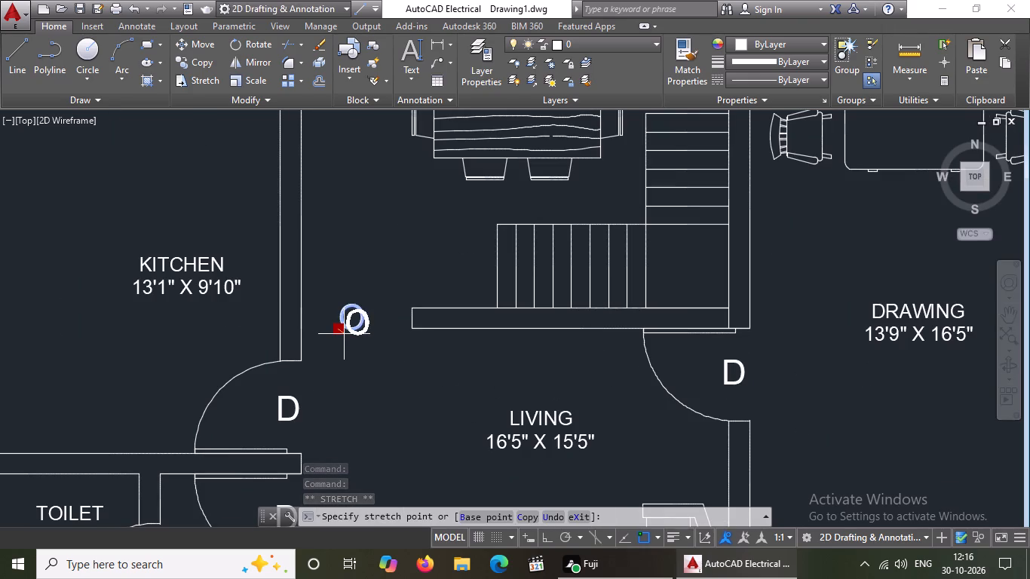
click(344, 334)
scroll(348, 331, down, 3)
key(Escape)
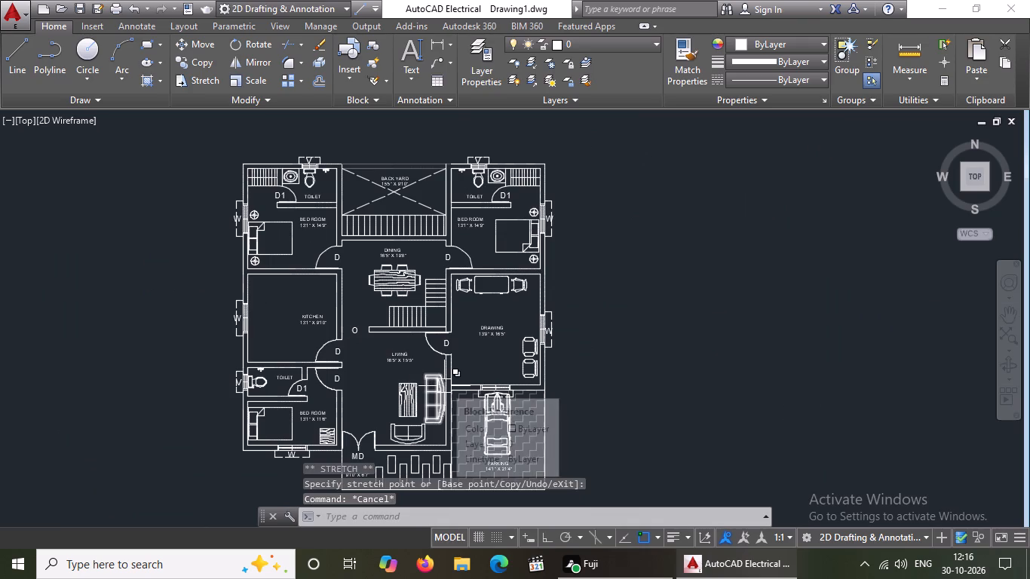
Examine the whole floor plan to check the door, window and opening tags.
scroll(448, 381, down, 1)
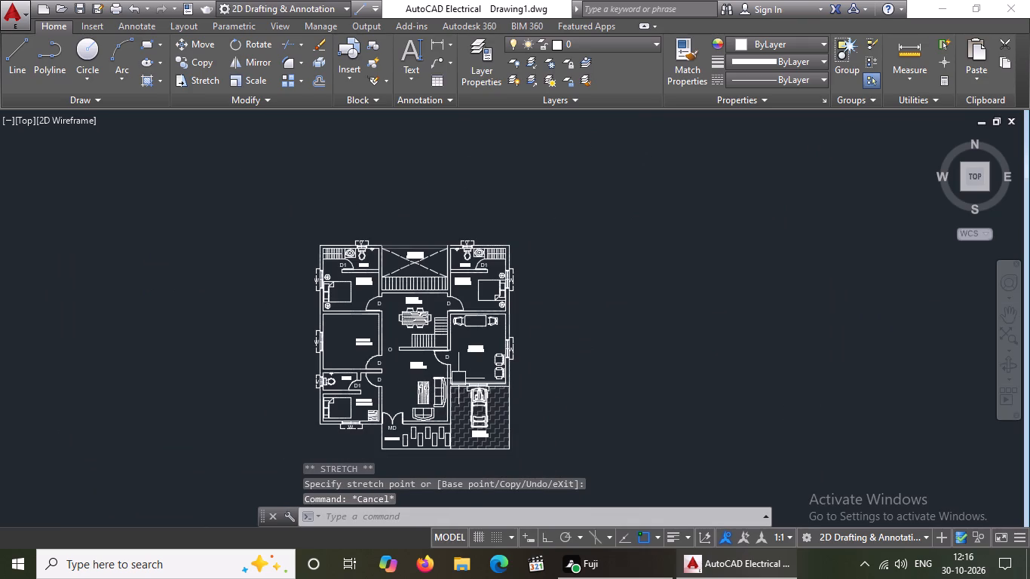
scroll(461, 369, up, 3)
scroll(463, 358, down, 3)
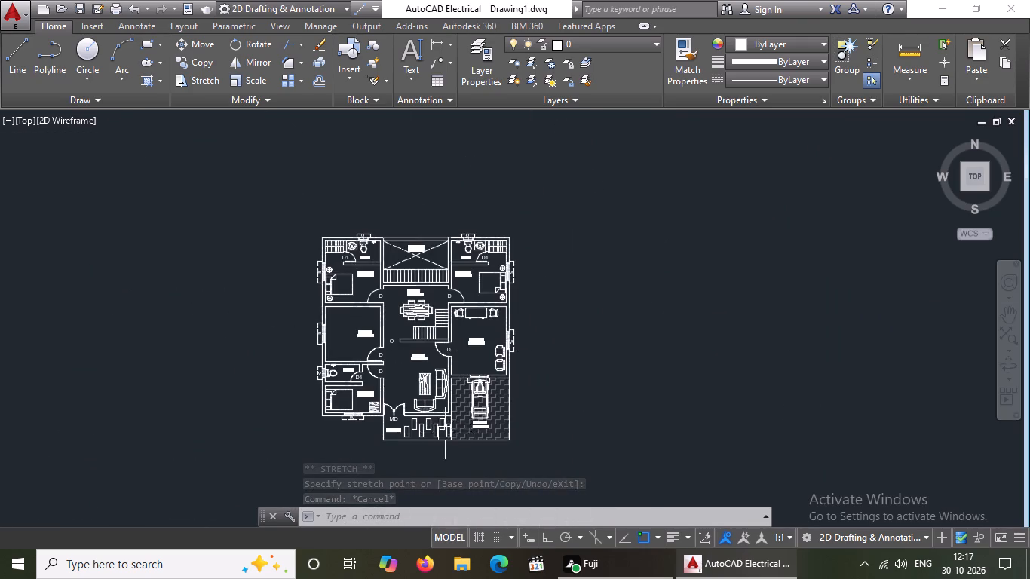
scroll(440, 438, up, 3)
scroll(407, 406, down, 1)
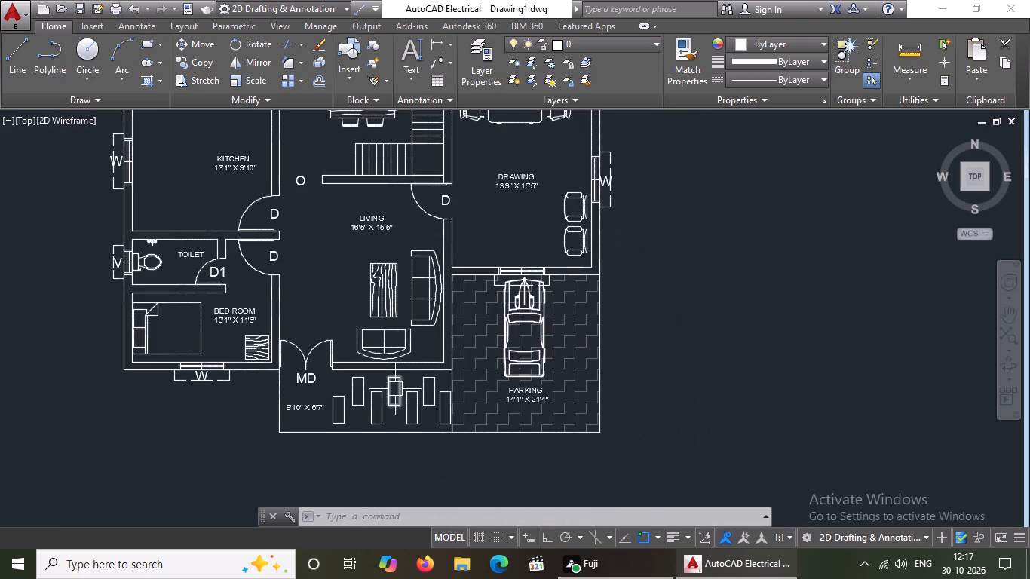
scroll(296, 191, down, 1)
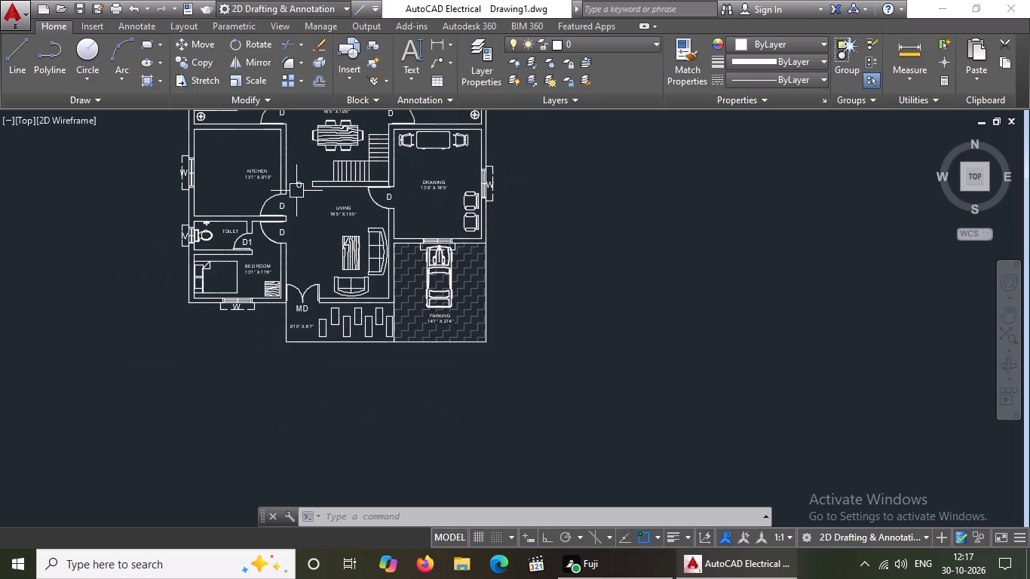
middle_drag(296, 228, 314, 345)
scroll(220, 109, up, 2)
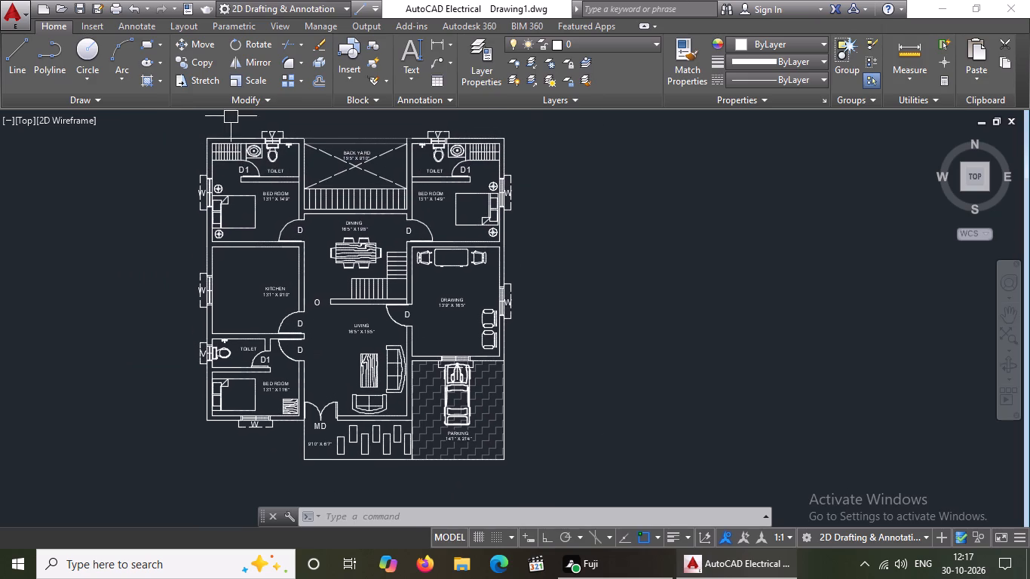
Color the outer line of the top wall above the plan's upper-left bedroom and toilet green.
scroll(247, 142, up, 2)
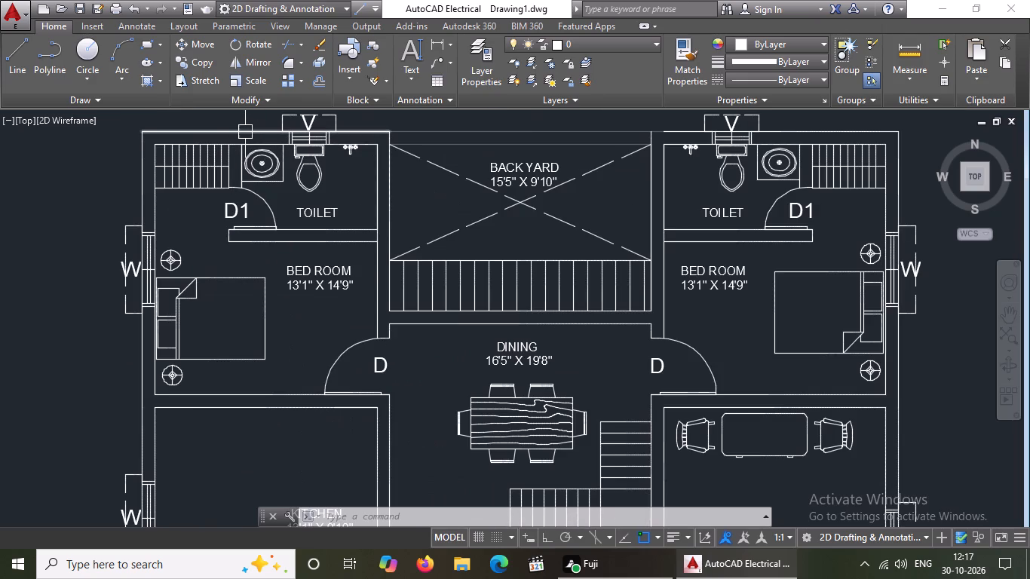
click(245, 130)
click(753, 37)
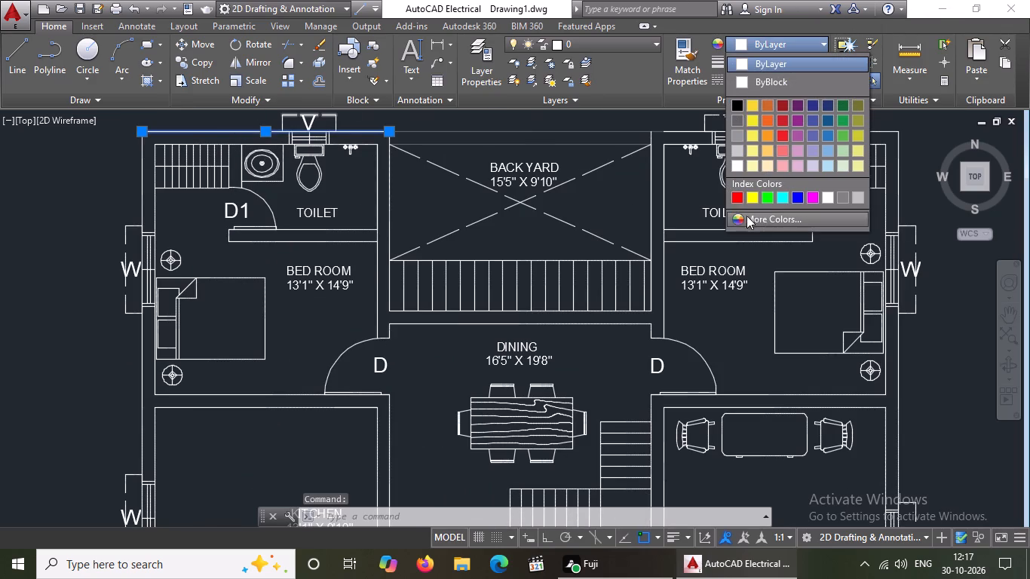
click(768, 198)
key(Escape)
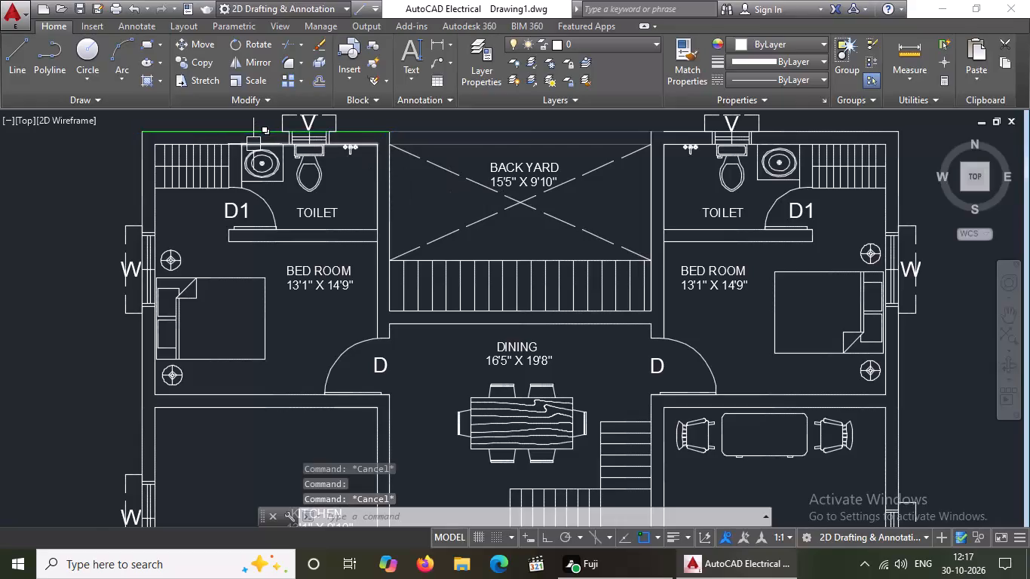
Color both inner line segments of the upper-left block's top wall green, above the wardrobe and along the toilet.
scroll(253, 144, up, 2)
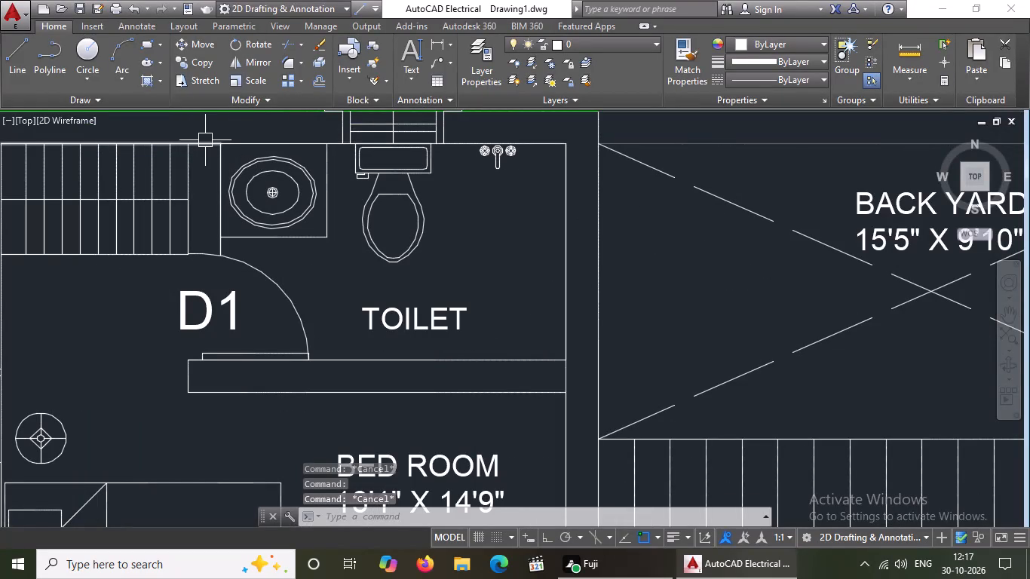
click(204, 140)
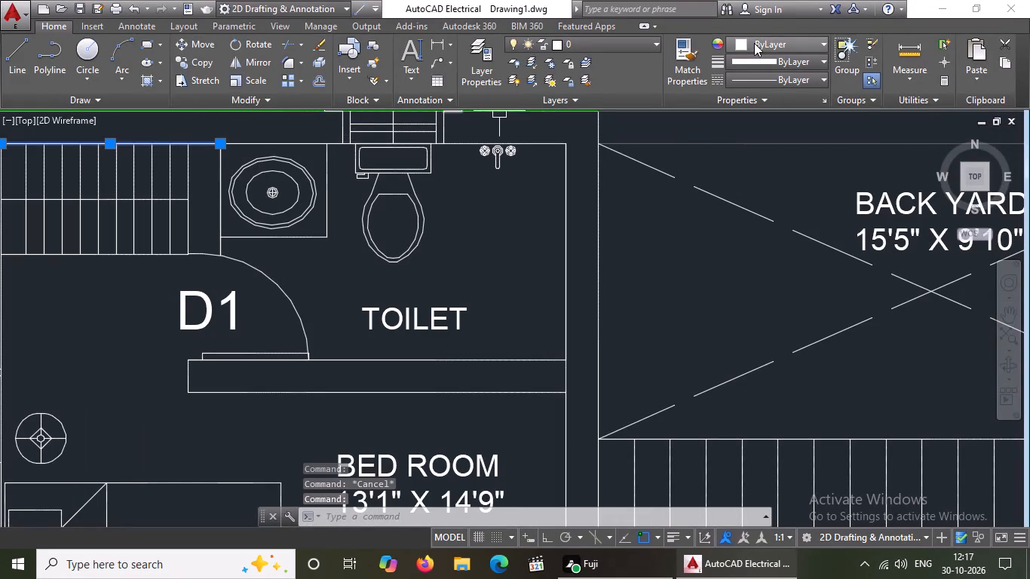
click(753, 43)
click(765, 197)
key(Escape)
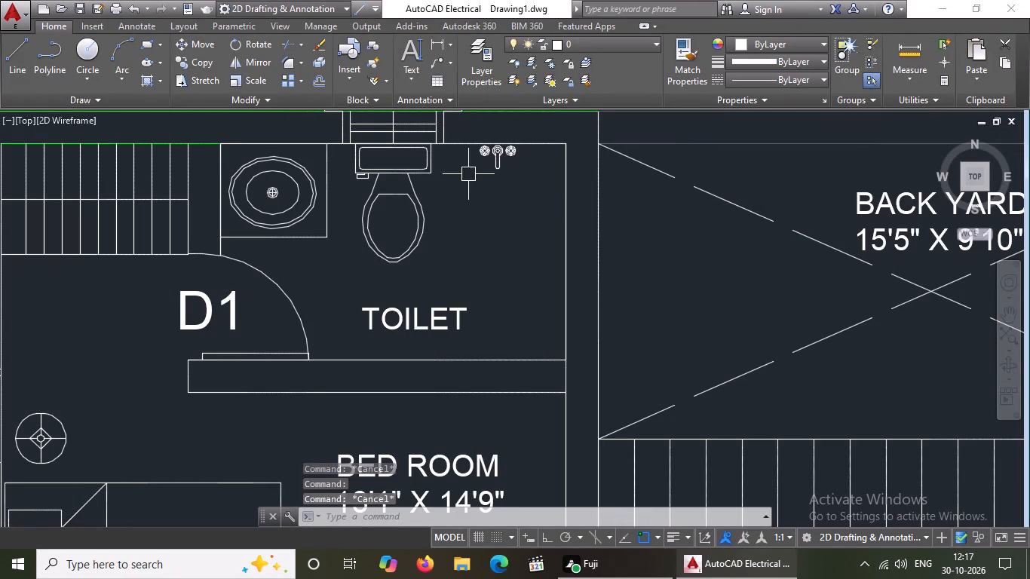
click(454, 143)
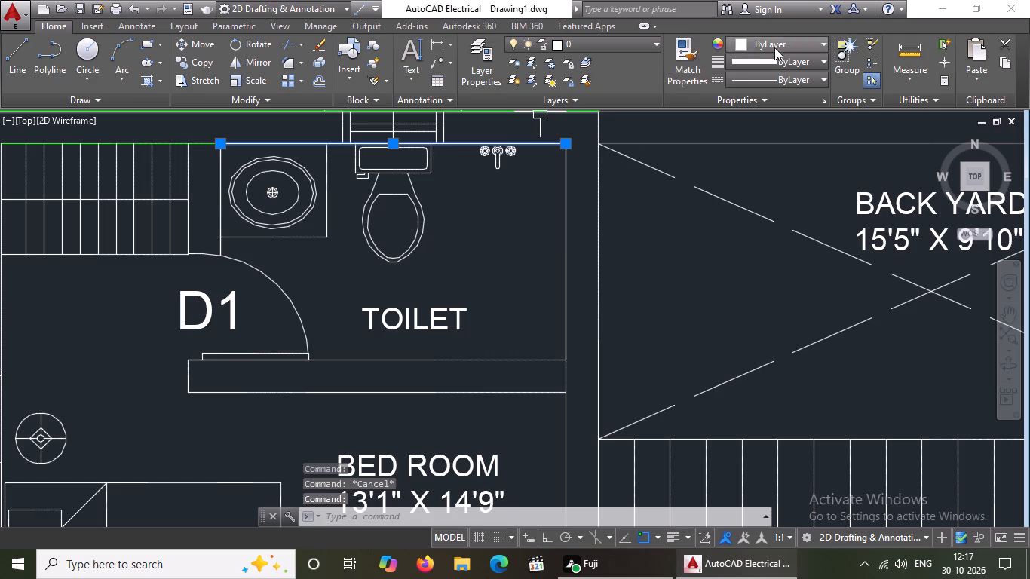
click(774, 44)
click(768, 201)
key(Escape)
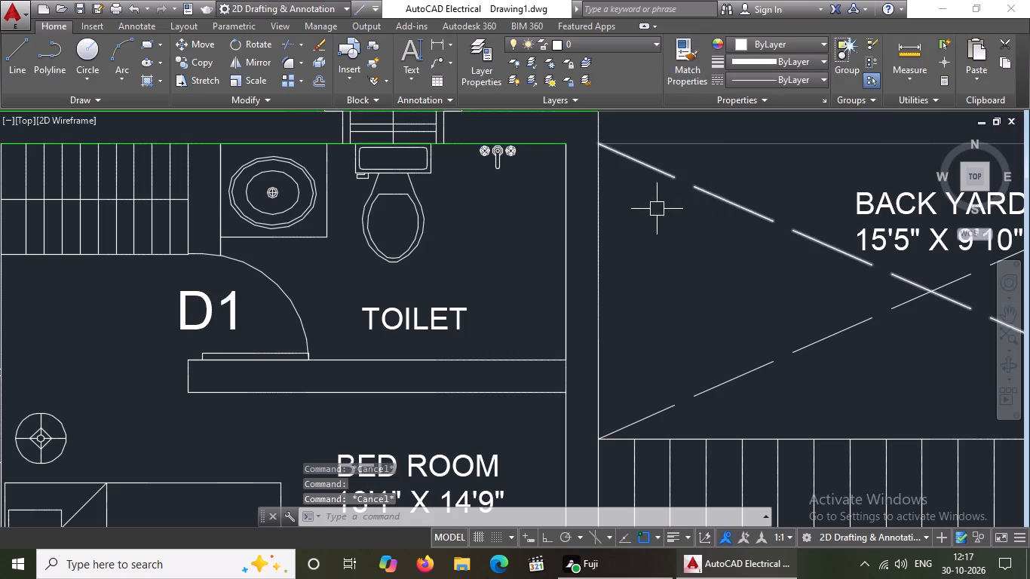
Color the inner and outer lines of the upper-left bedroom's exterior side wall, at the W window, green.
scroll(591, 213, down, 4)
scroll(527, 224, up, 3)
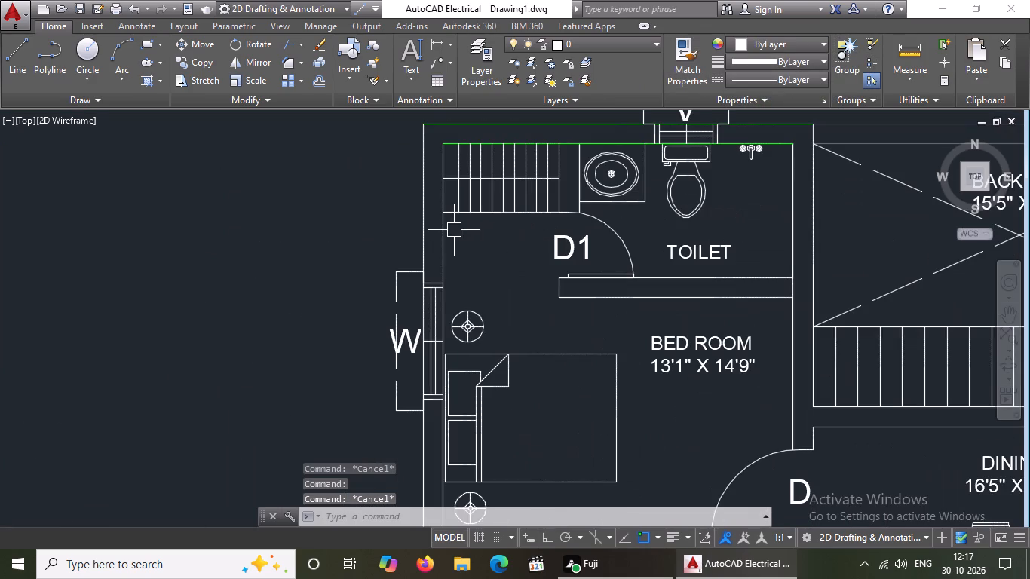
drag(441, 233, 452, 230)
click(762, 41)
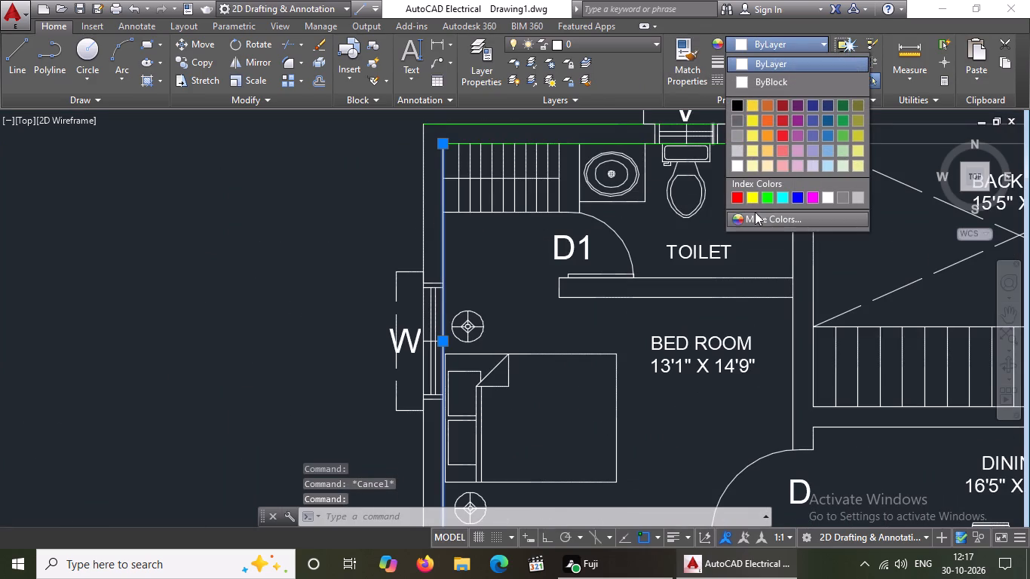
click(765, 200)
key(Escape)
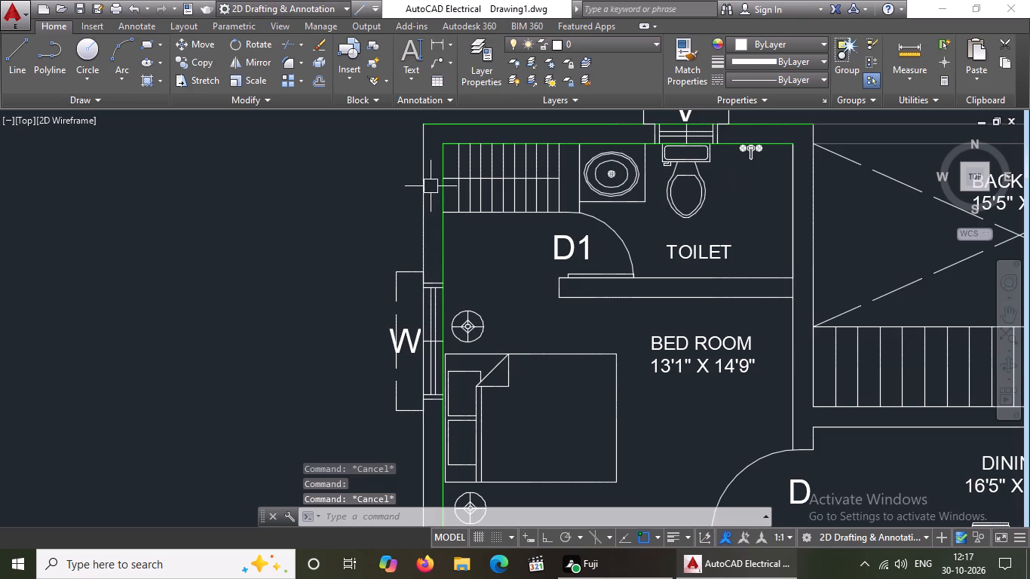
click(425, 188)
click(763, 46)
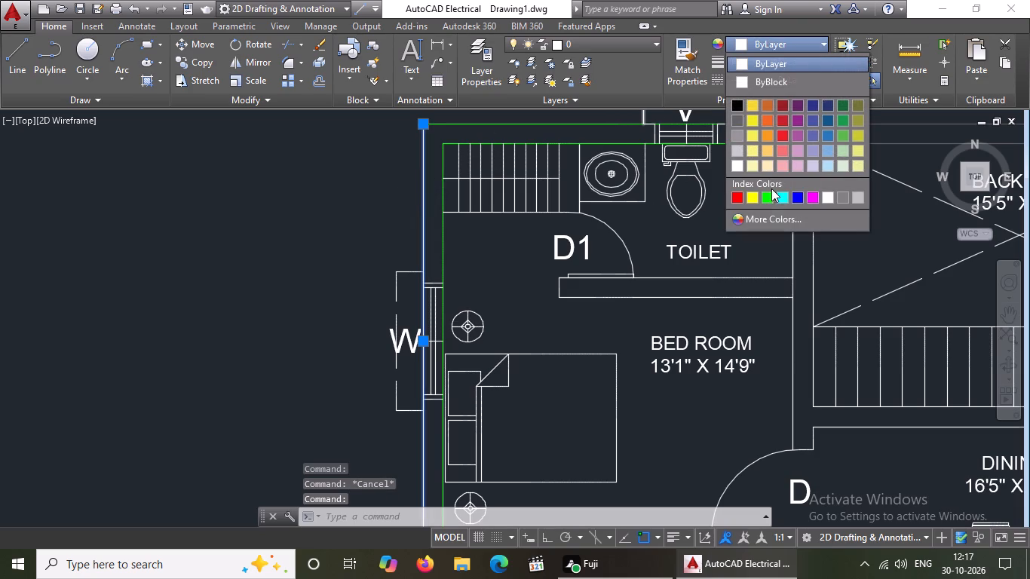
click(765, 197)
key(Escape)
Color both lines of the short wall between the wardrobe and the wash basin in the upper-left block green.
scroll(587, 225, down, 4)
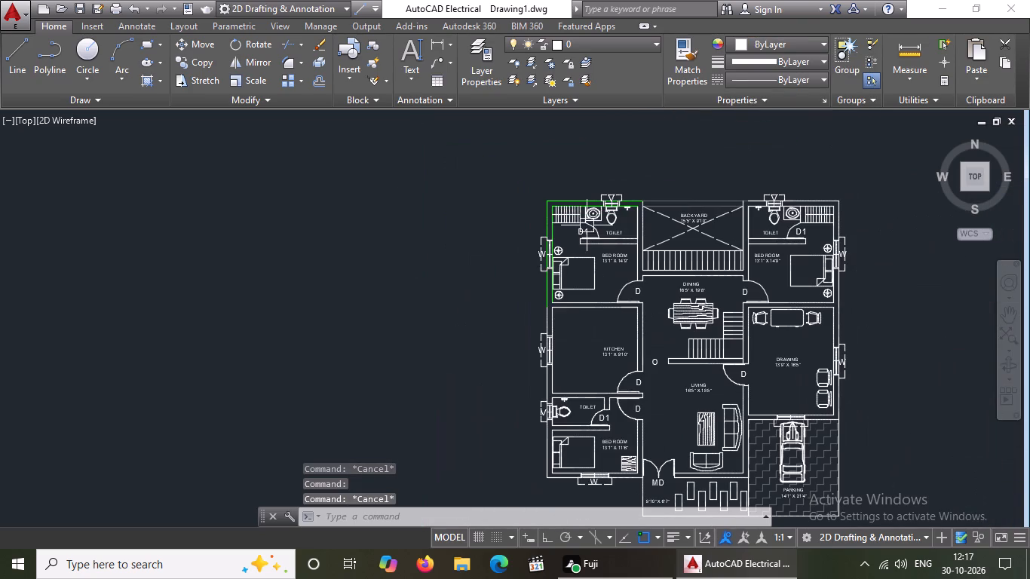
scroll(643, 270, up, 3)
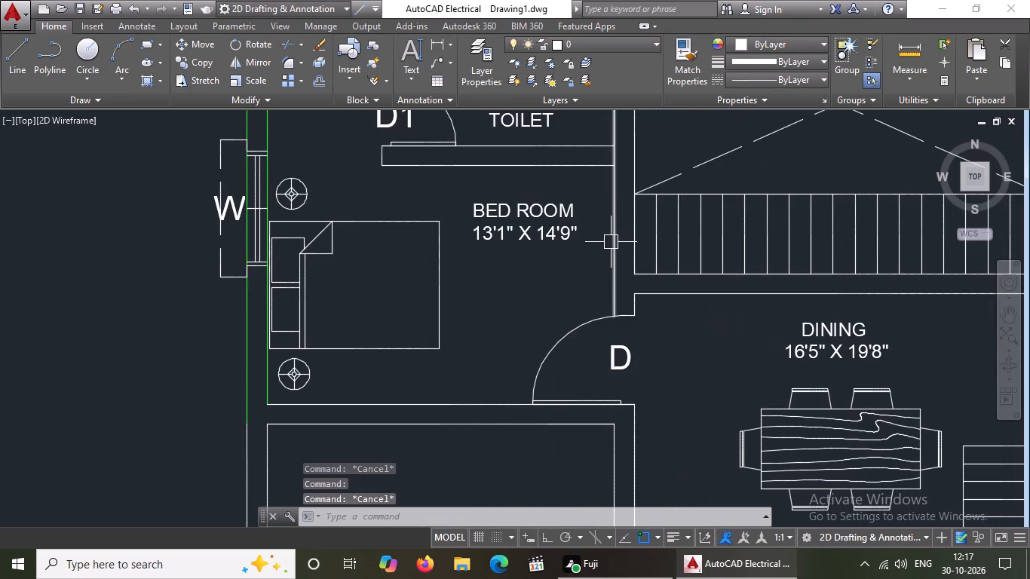
scroll(611, 242, down, 1)
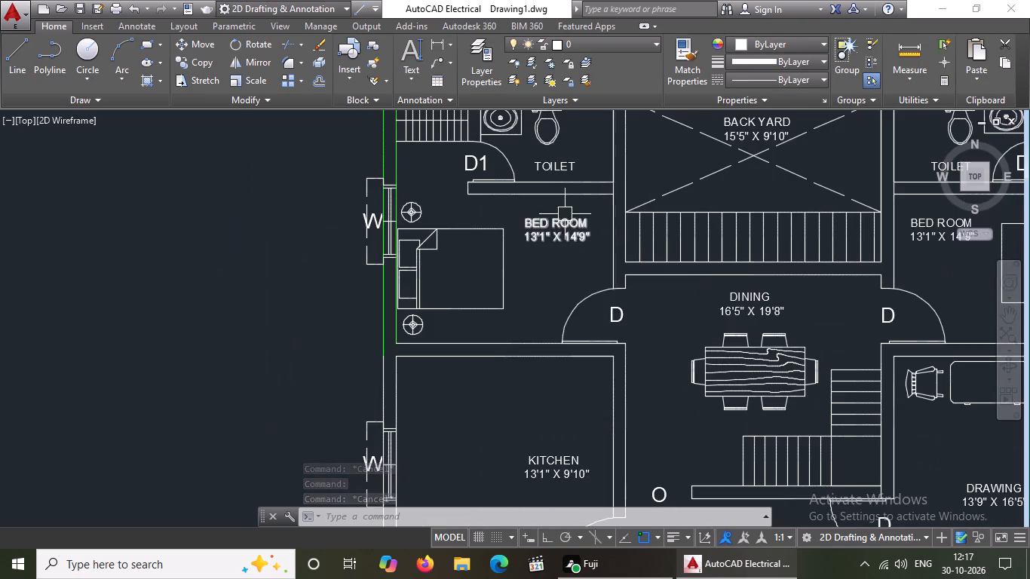
scroll(564, 213, down, 2)
middle_drag(562, 221, 551, 273)
scroll(509, 213, up, 3)
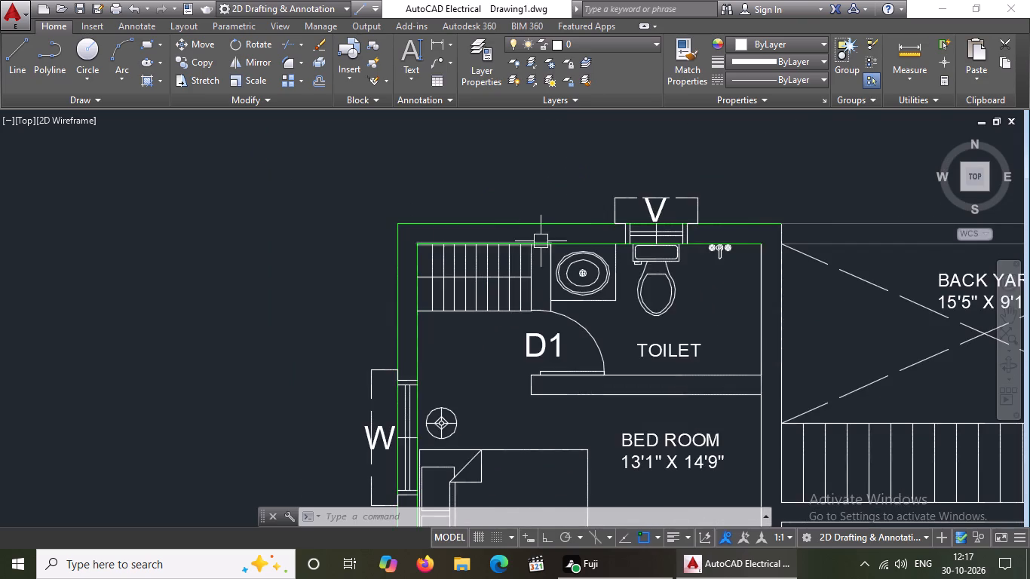
scroll(543, 250, up, 2)
click(510, 287)
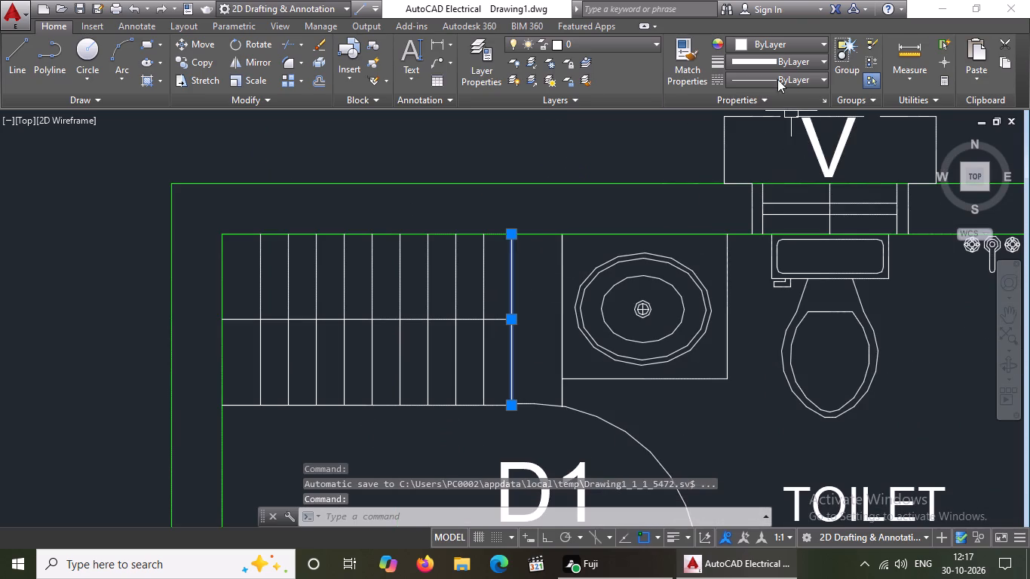
click(783, 43)
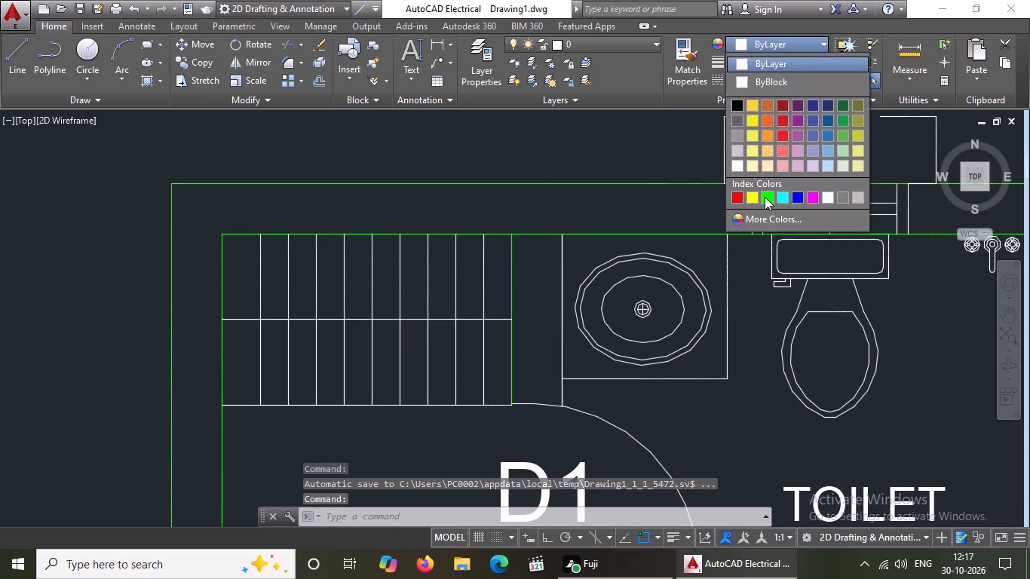
click(765, 197)
click(560, 280)
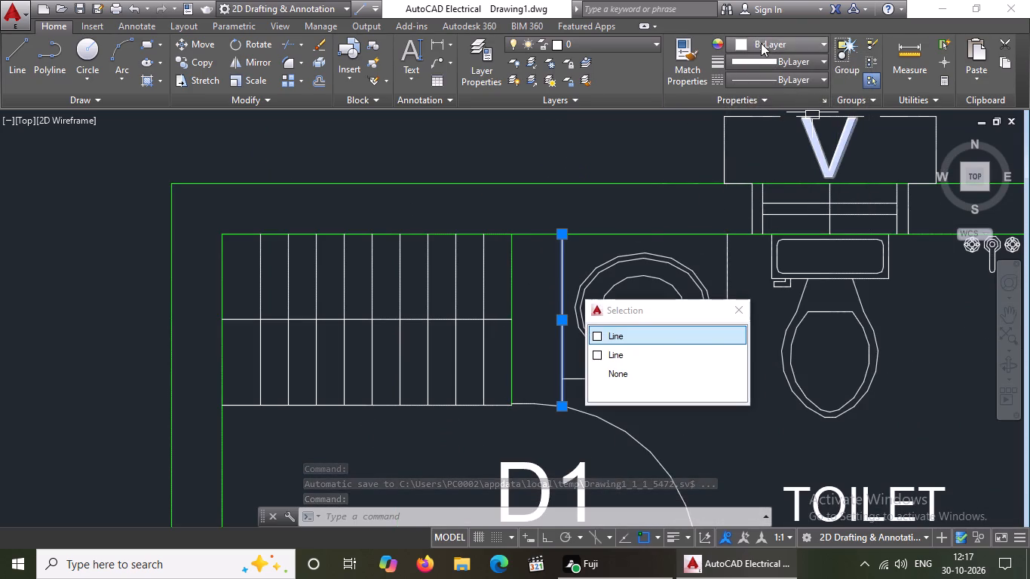
double_click(761, 43)
click(811, 46)
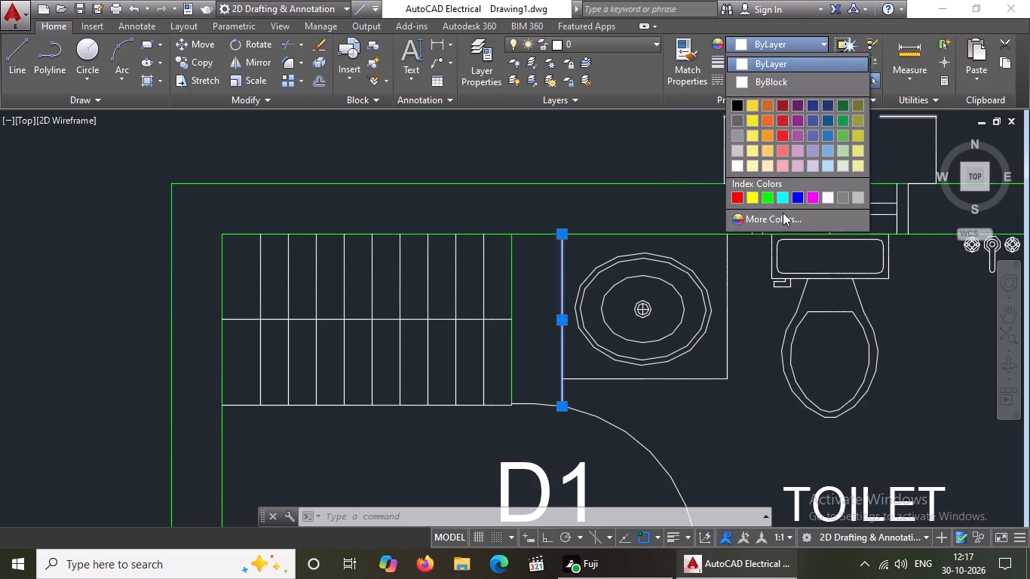
click(768, 195)
key(Escape)
Color all lines of the partition wall between the upper-left toilet and its bedroom green, including the closed end by door D1.
scroll(609, 249, down, 2)
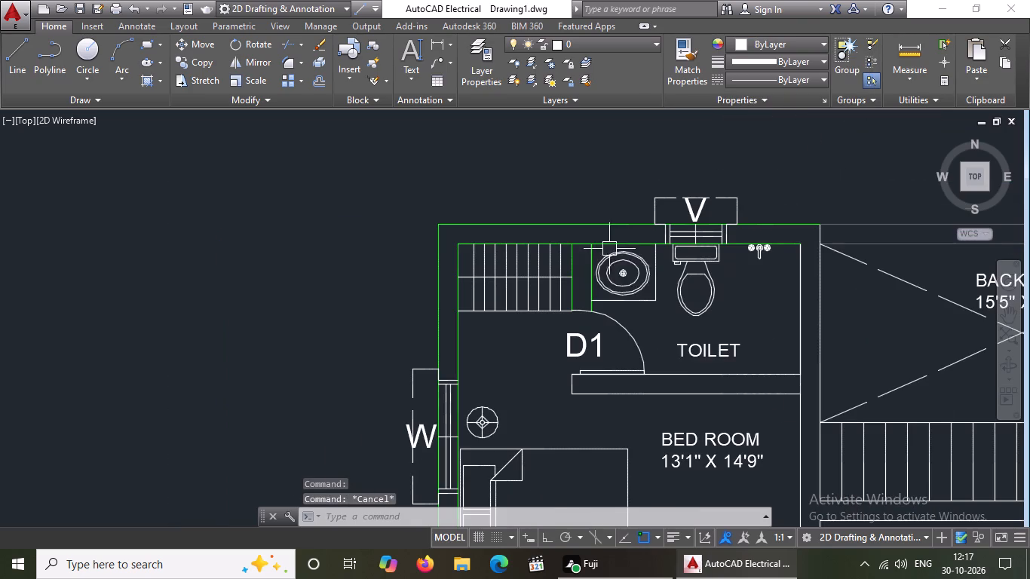
click(686, 373)
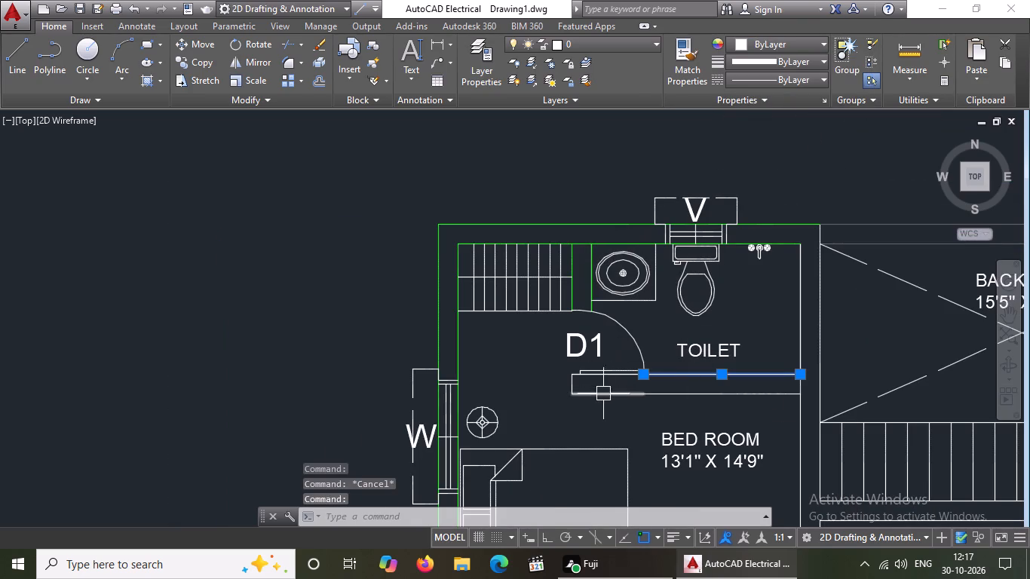
click(760, 34)
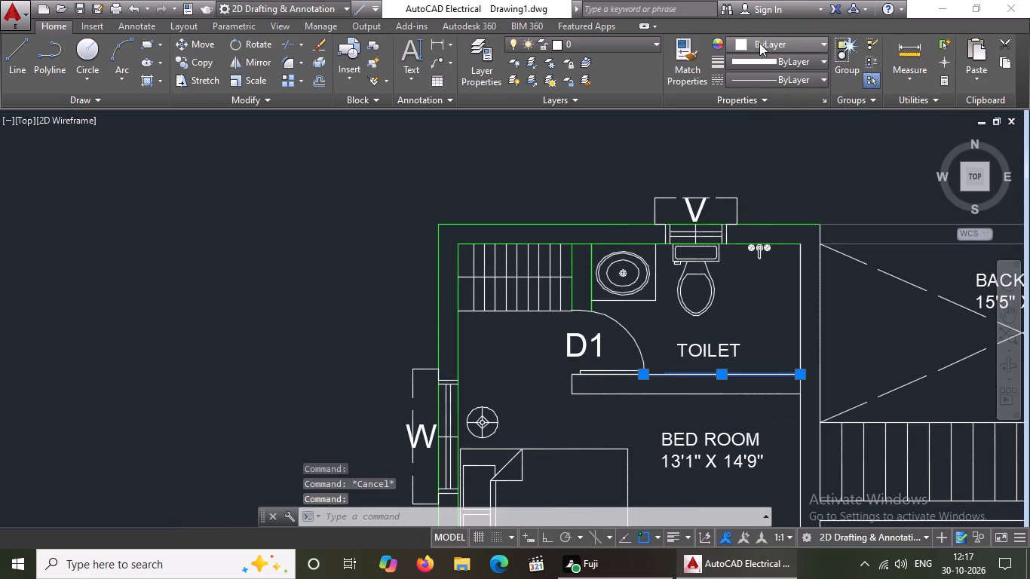
click(759, 43)
click(766, 193)
key(Escape)
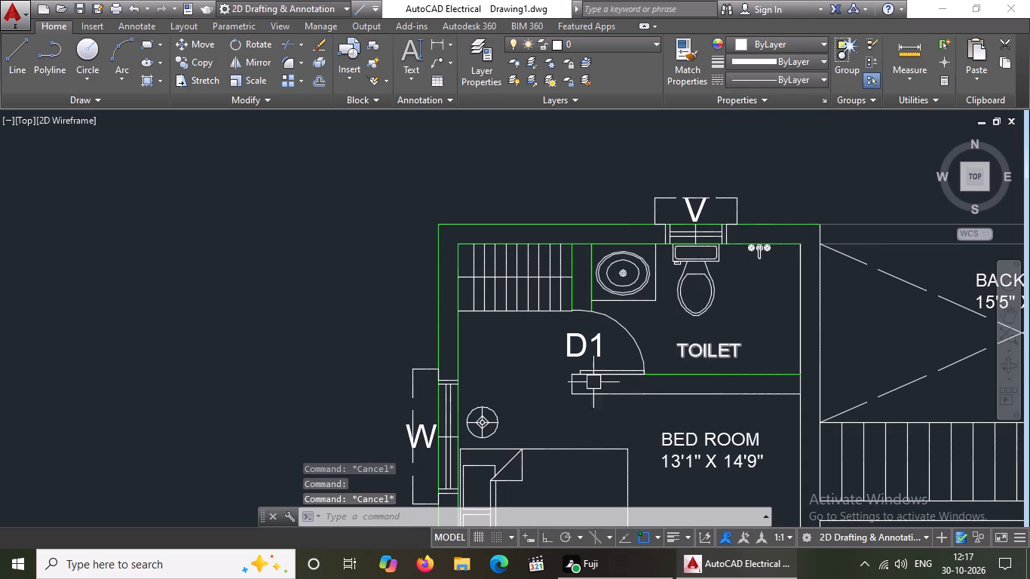
click(538, 369)
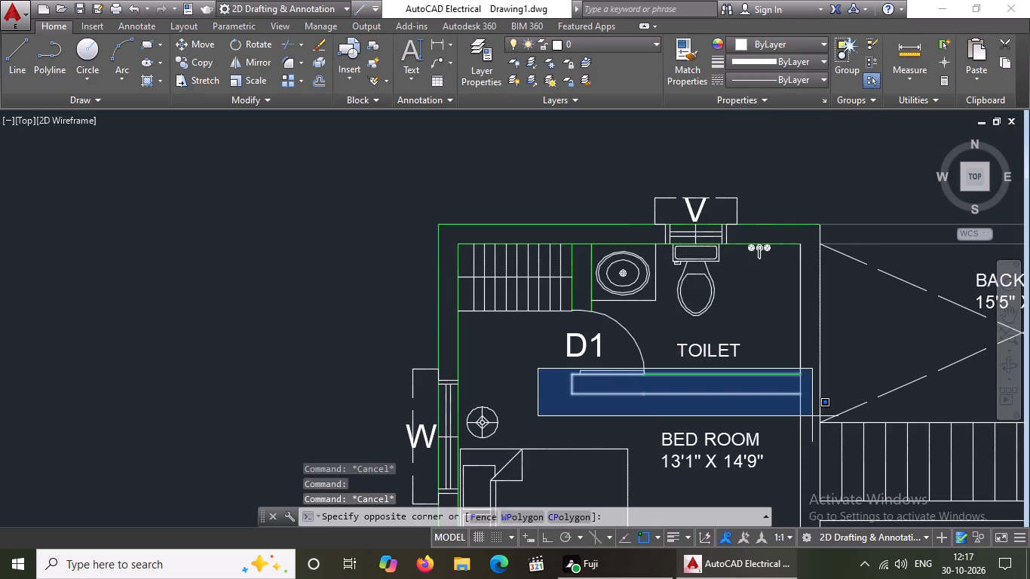
click(812, 416)
click(771, 38)
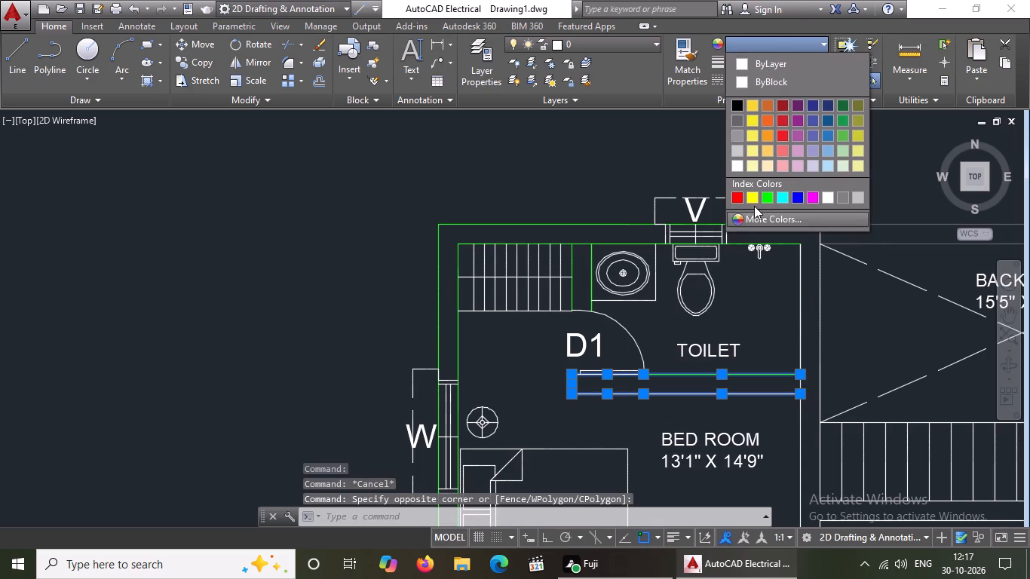
click(766, 197)
key(Escape)
Color the upper-left toilet's inner wall line on the back yard side green.
click(792, 293)
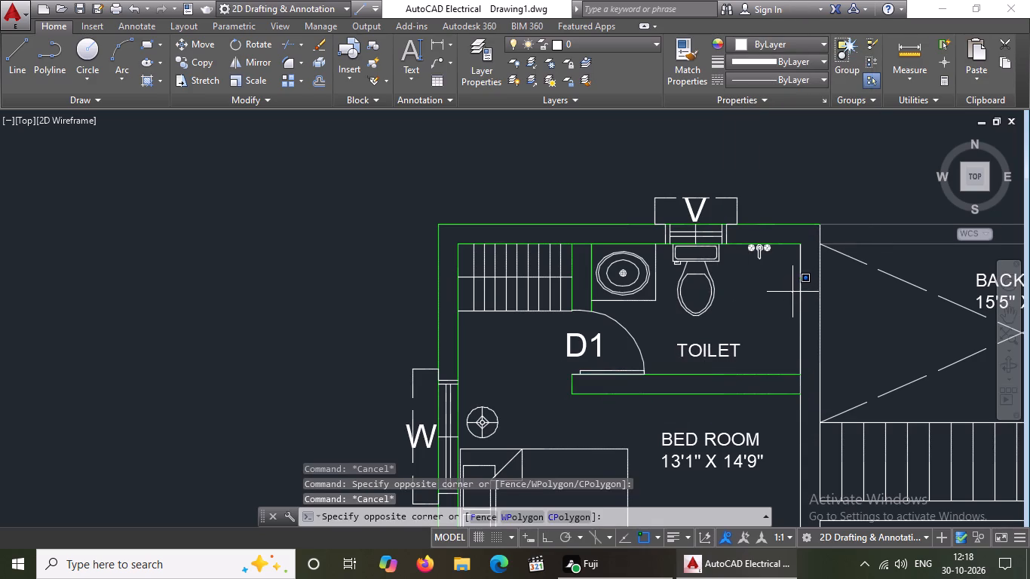
click(802, 280)
click(802, 274)
click(759, 40)
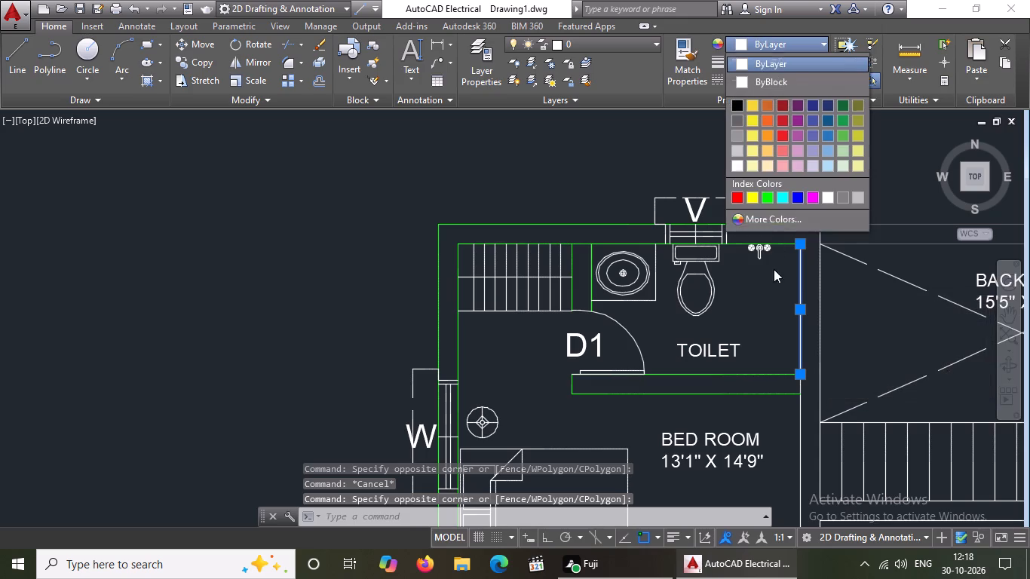
click(768, 198)
key(Escape)
Color the back yard face of the wall between the upper-left block and the back yard green.
scroll(825, 295, down, 2)
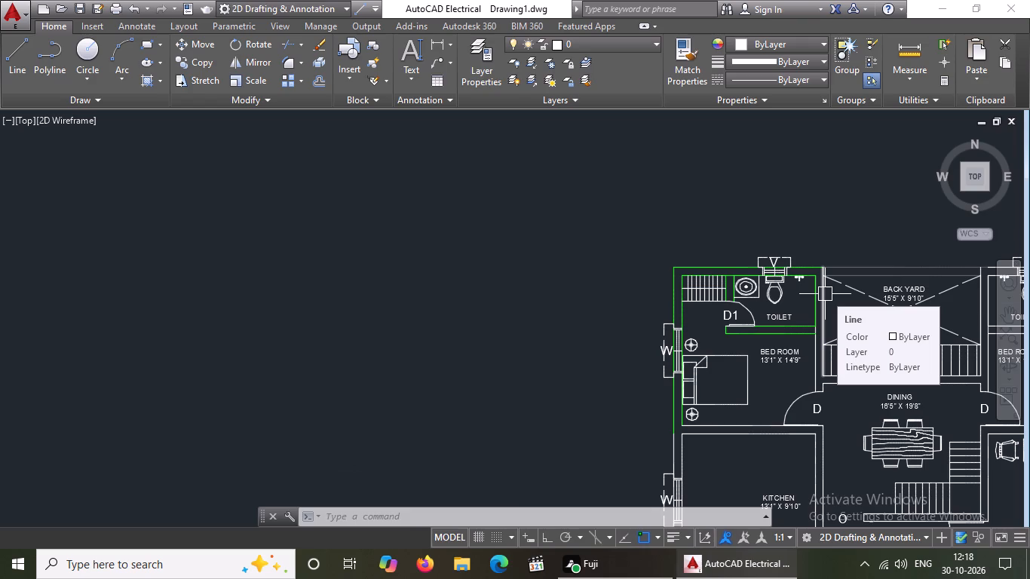
scroll(827, 293, down, 2)
scroll(826, 317, up, 4)
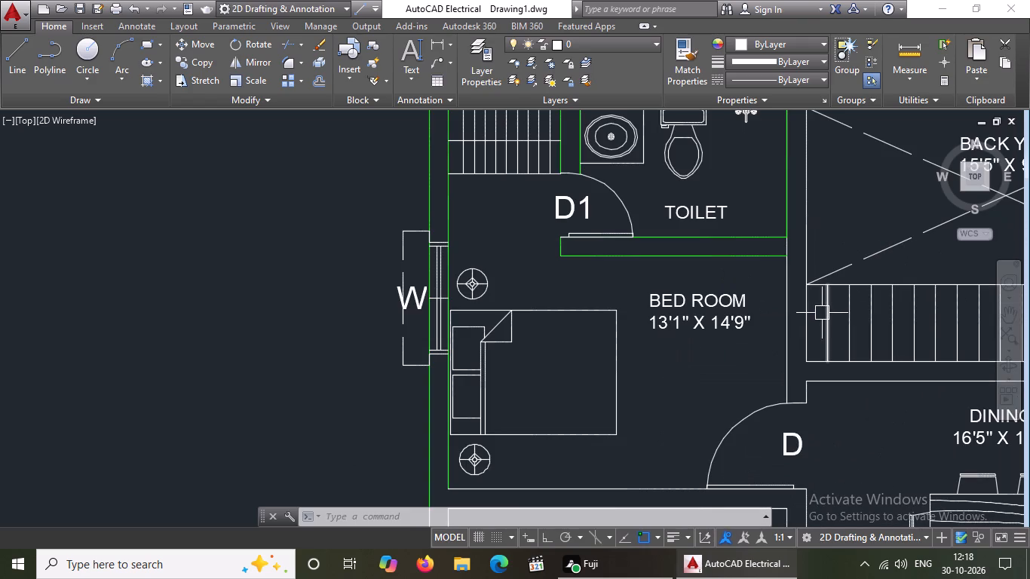
scroll(826, 272, down, 2)
scroll(823, 264, up, 3)
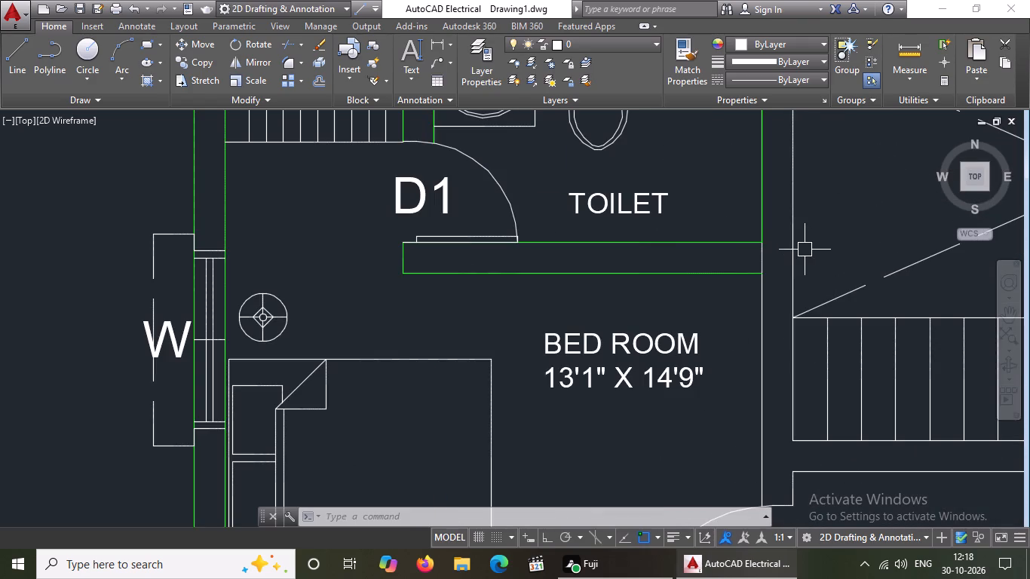
click(795, 247)
click(768, 38)
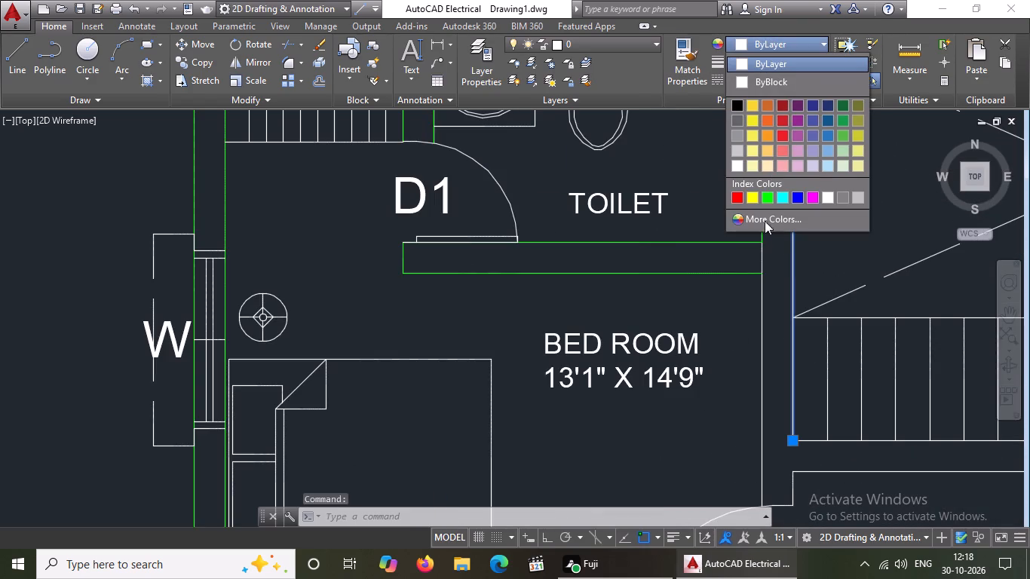
click(768, 194)
key(Escape)
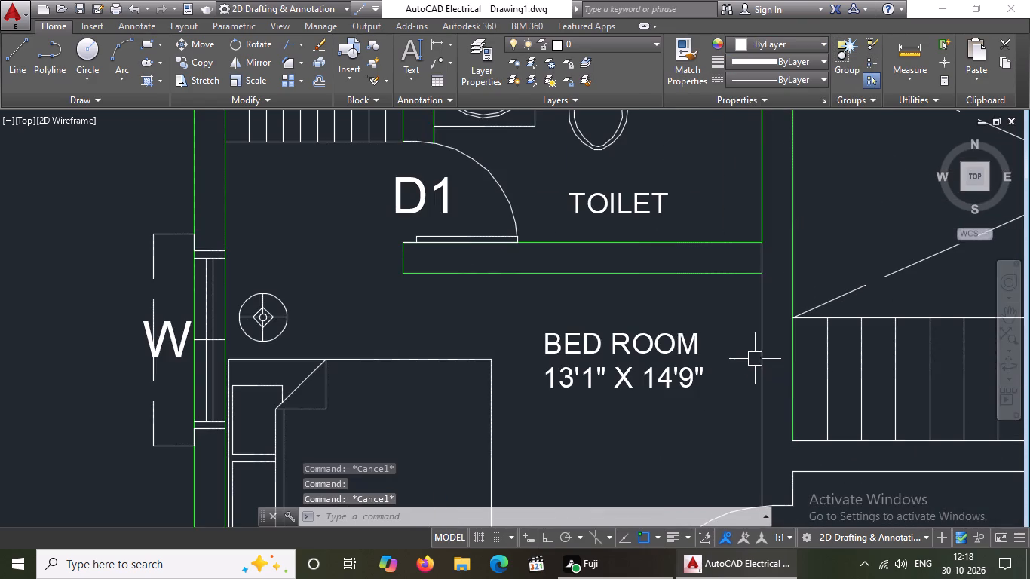
Color the upper-left bedroom's inner wall line running down to door D green.
scroll(769, 332, down, 1)
click(764, 372)
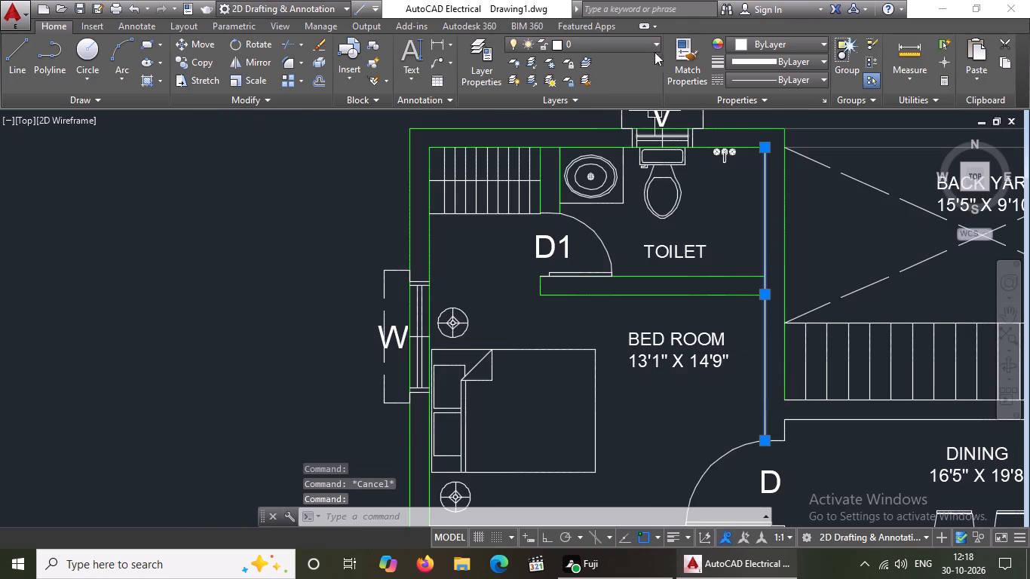
click(759, 42)
click(765, 198)
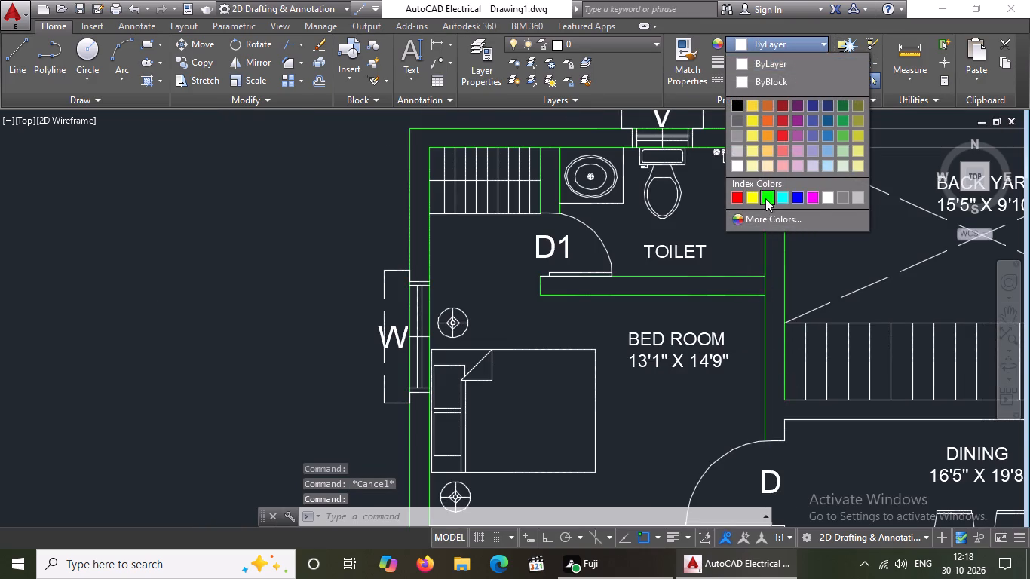
Color both lines of the wall between the upper-left bedroom and the kitchen green.
key(Escape)
scroll(581, 287, down, 2)
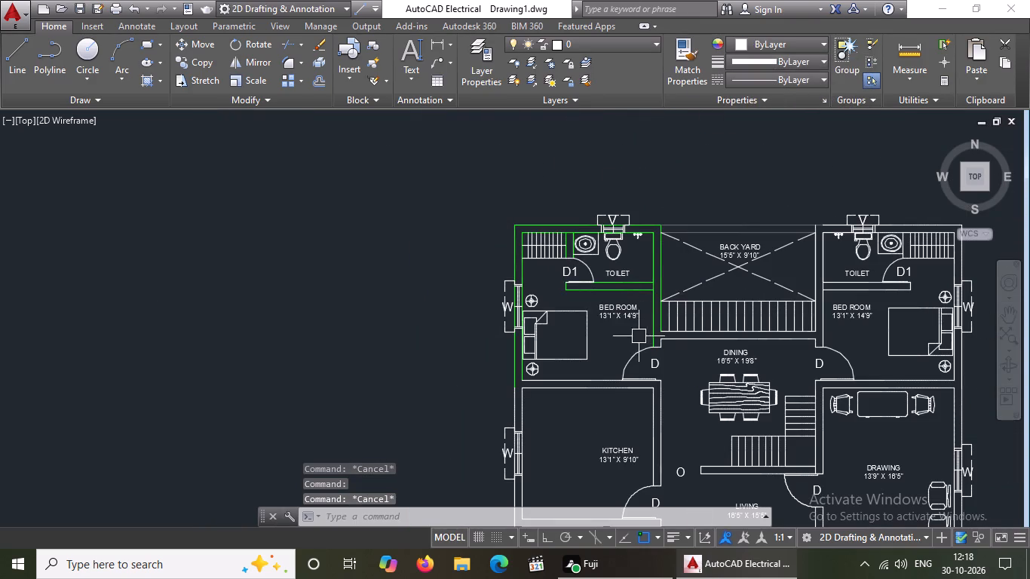
scroll(598, 382, up, 1)
click(596, 381)
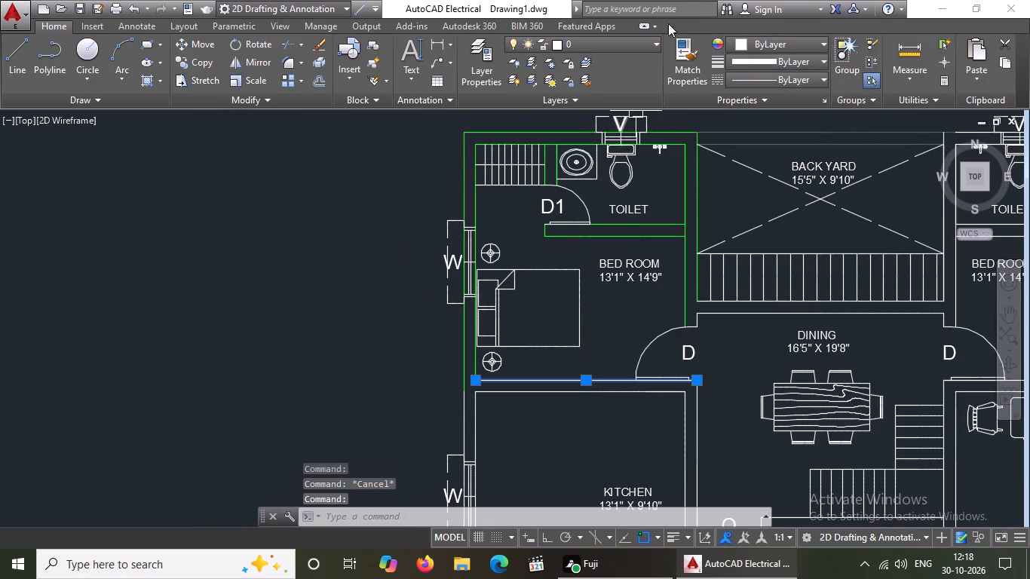
click(740, 38)
click(768, 196)
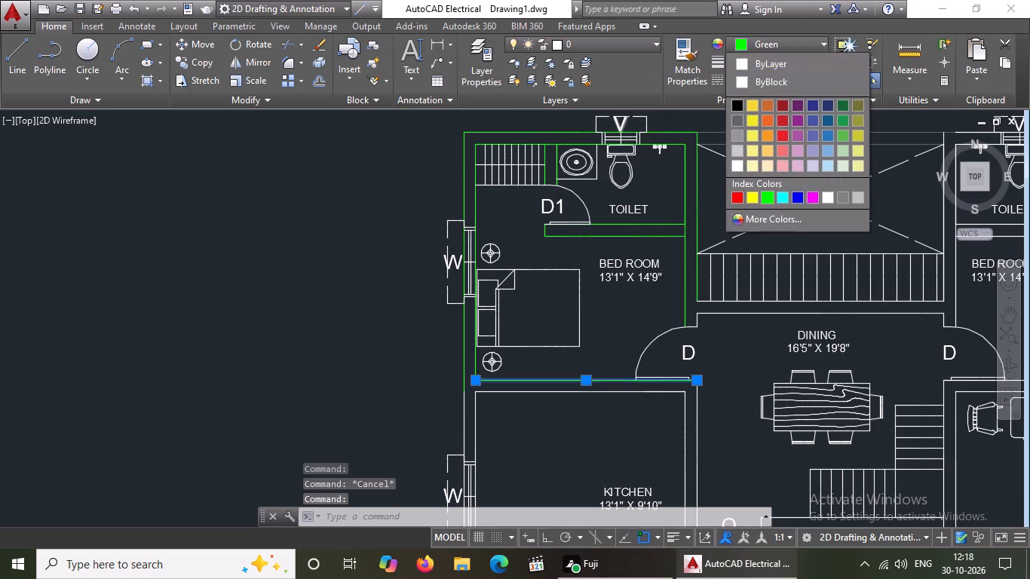
key(Escape)
click(630, 394)
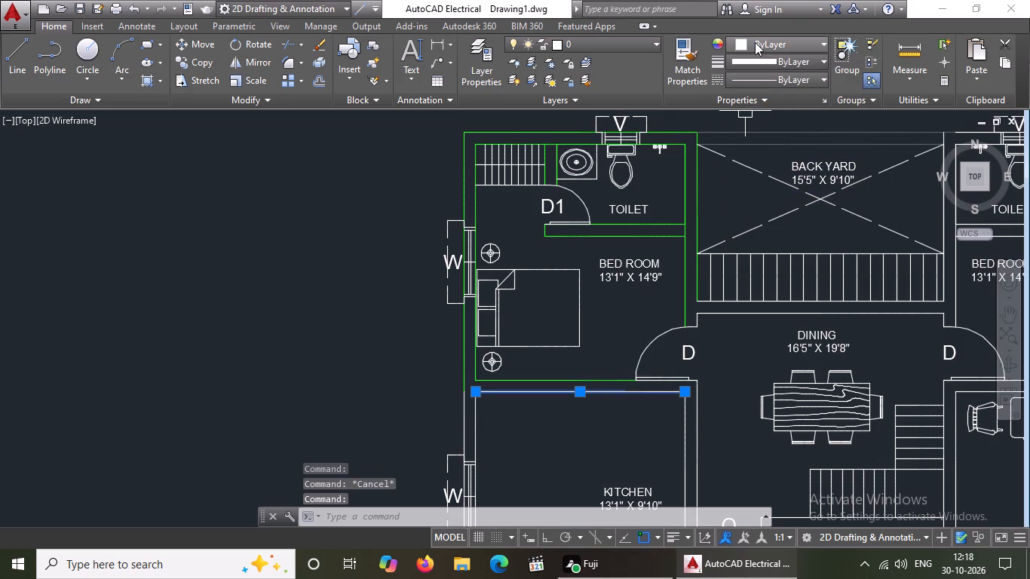
click(755, 42)
click(768, 198)
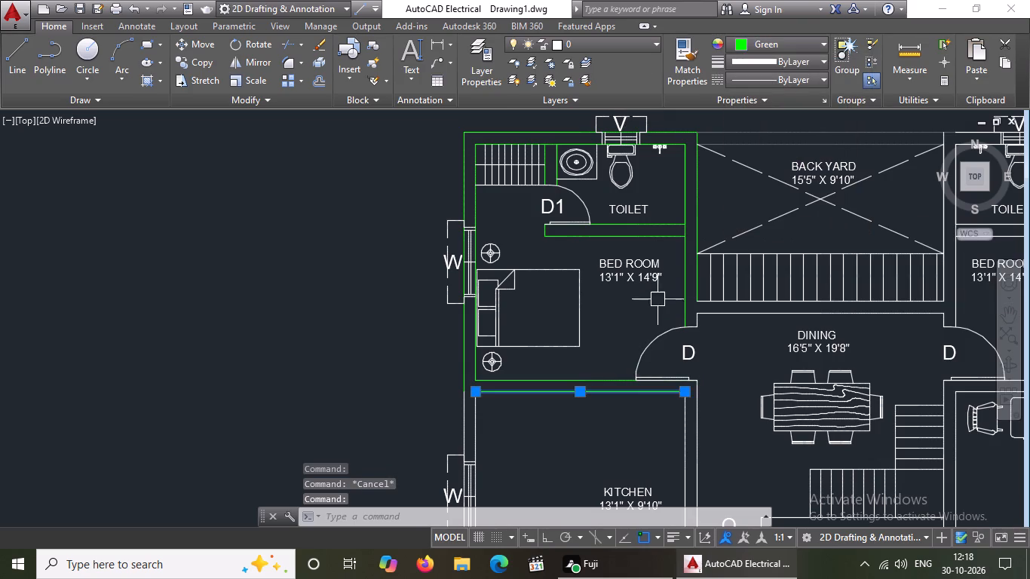
key(Escape)
Delete the short white line overlapping the kitchen's upper wall line below door D.
middle_drag(477, 268, 341, 249)
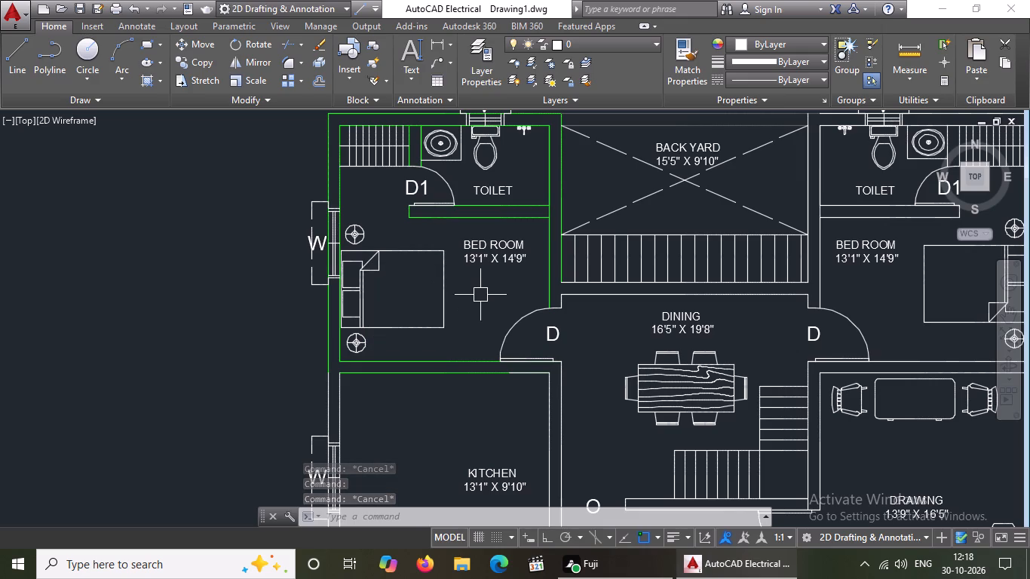
scroll(538, 391, up, 3)
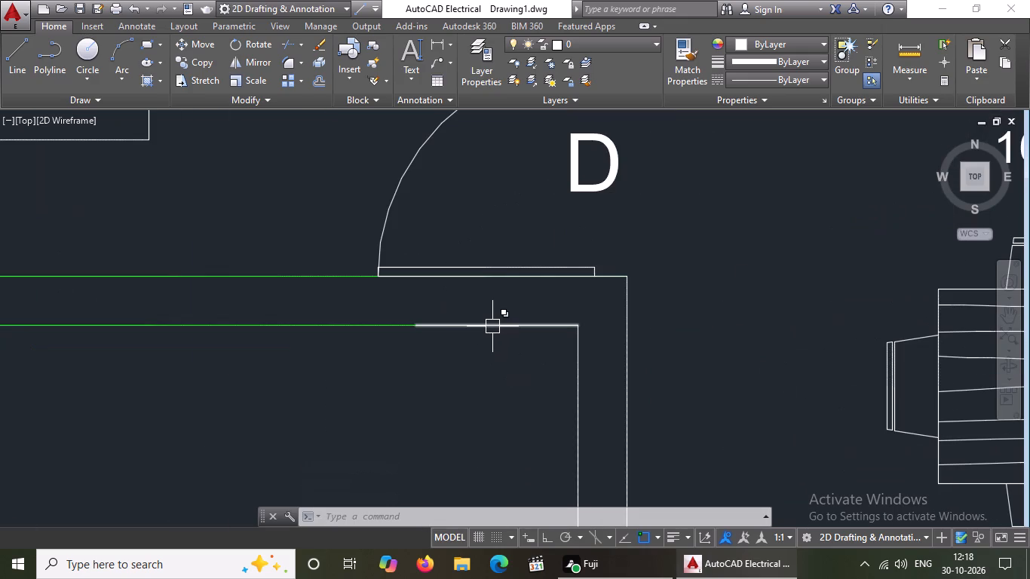
click(495, 325)
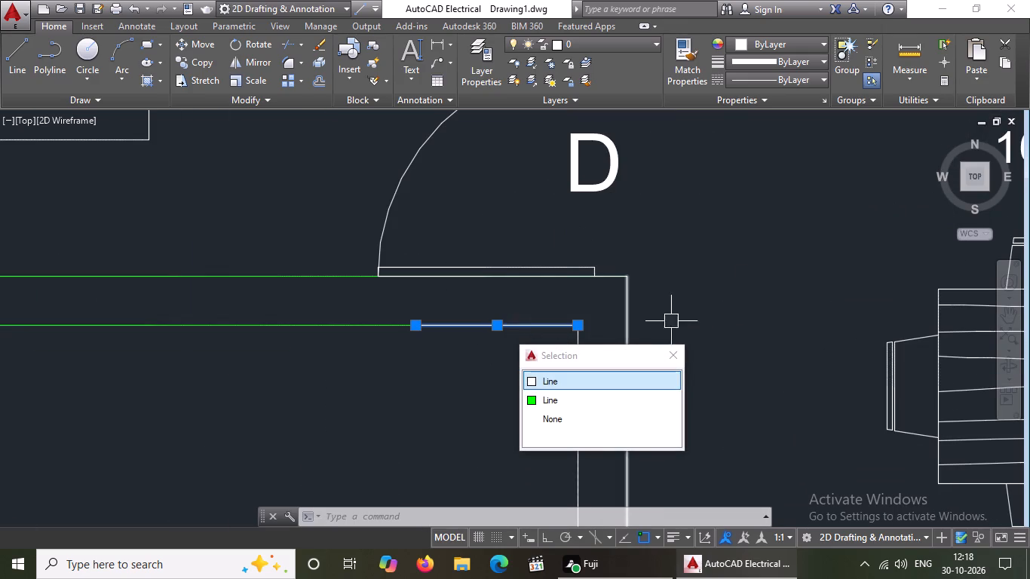
key(Delete)
Color both faces of the wall between the back yard steps and the dining area green, including the short returns beside the D doors.
scroll(539, 329, down, 3)
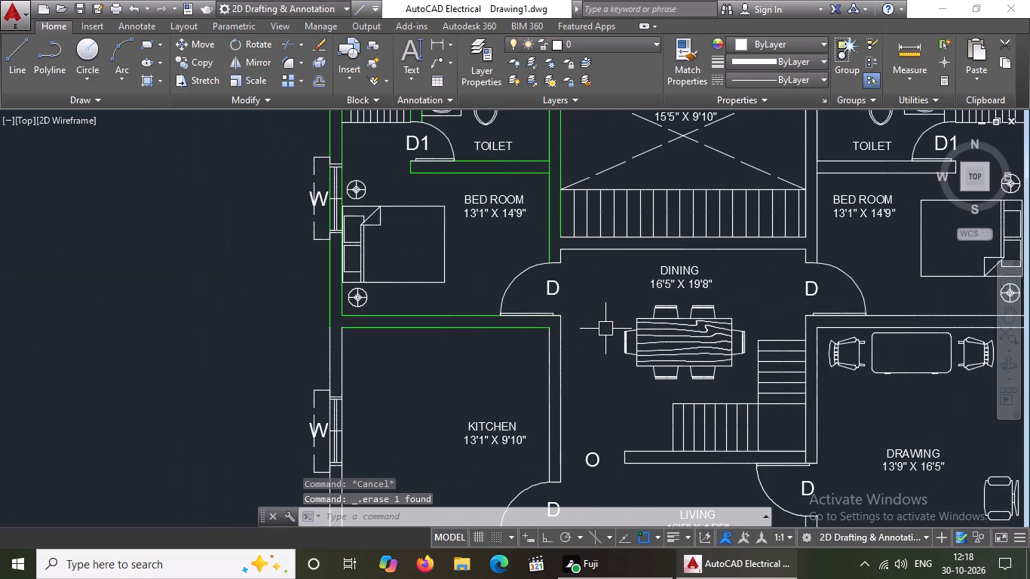
middle_drag(525, 315, 421, 424)
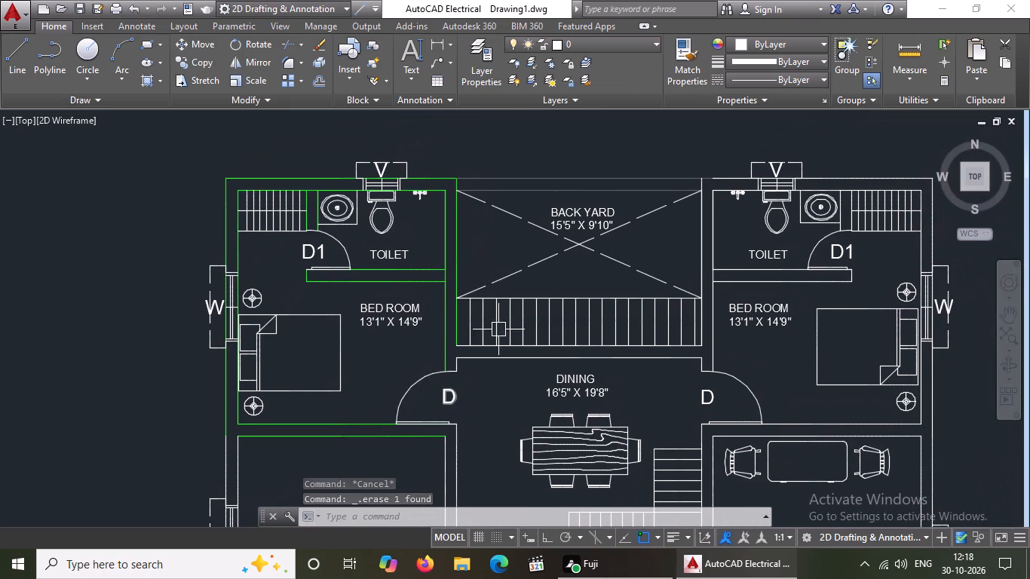
scroll(578, 375, up, 2)
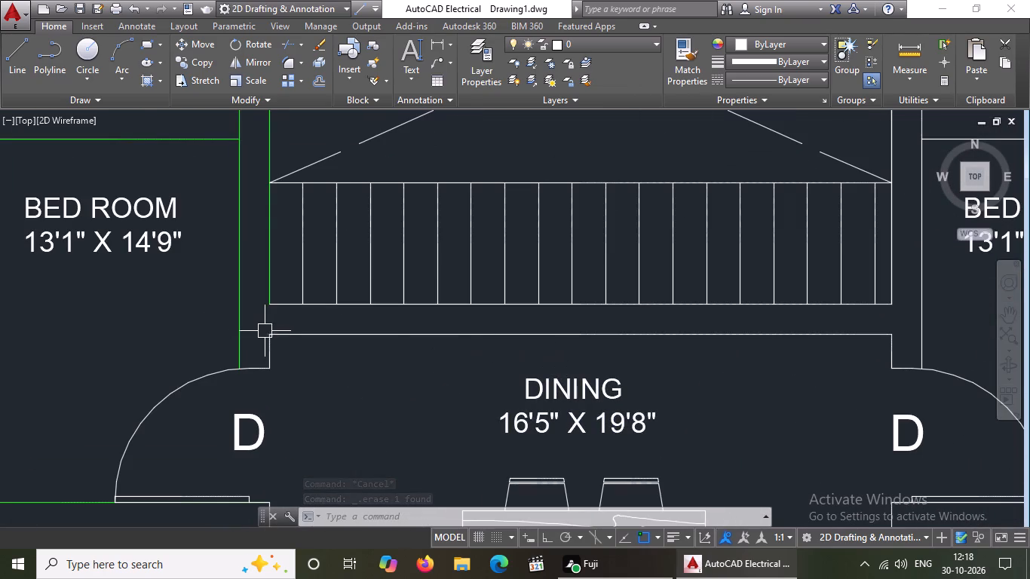
click(259, 322)
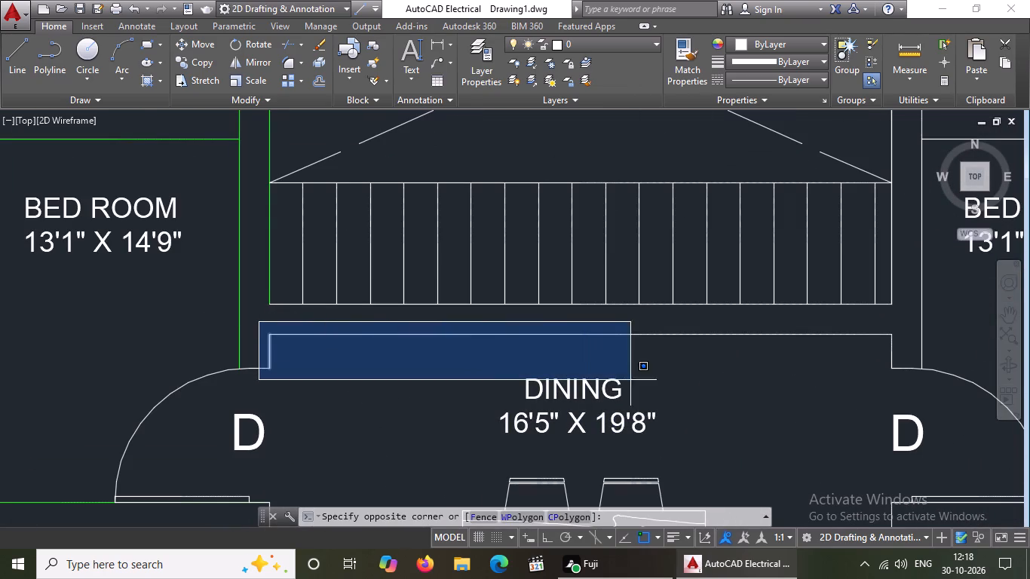
click(900, 380)
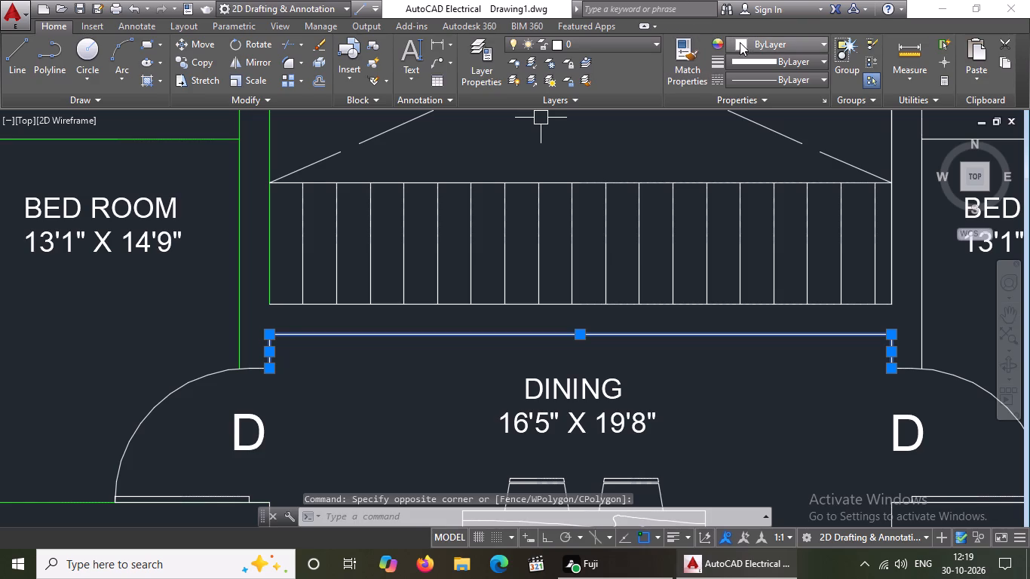
click(748, 41)
click(768, 198)
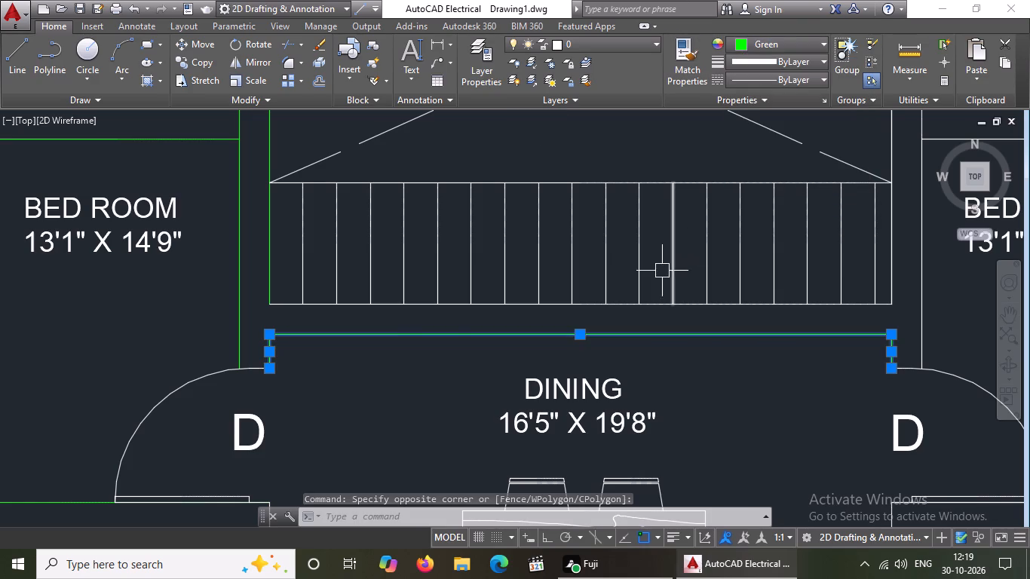
key(Escape)
click(425, 306)
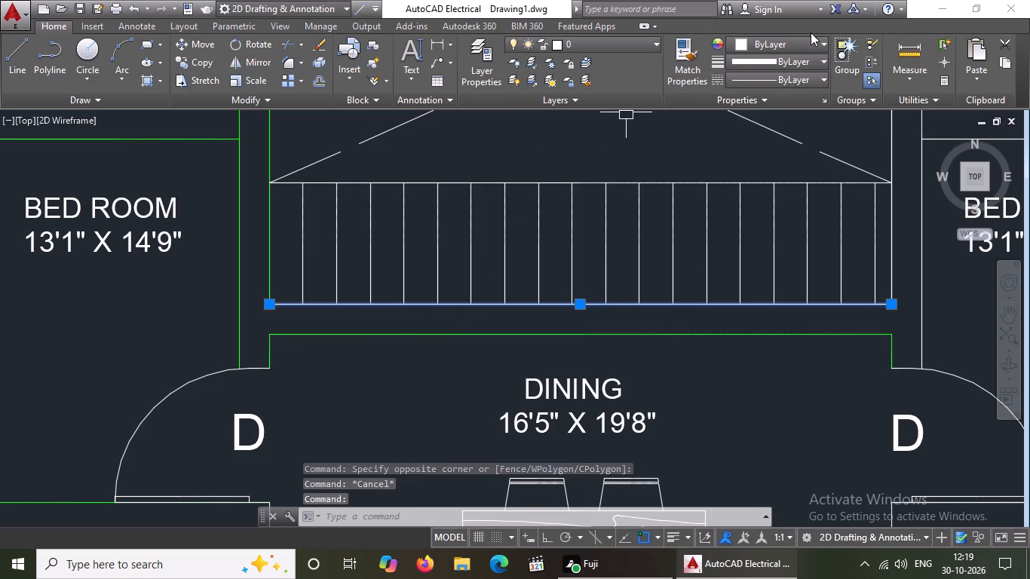
click(798, 42)
click(765, 199)
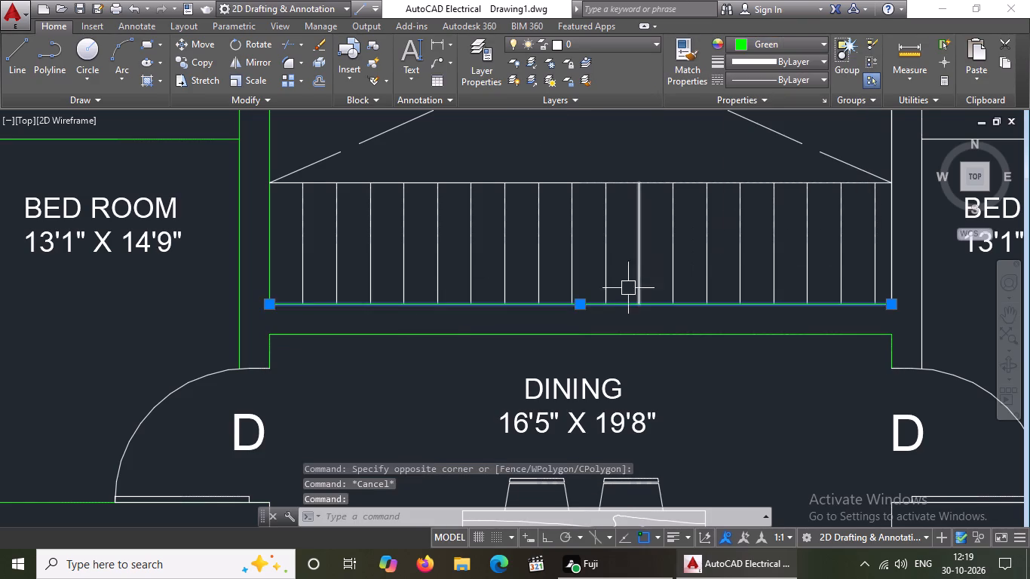
key(Escape)
Color the back yard face of the wall between the back yard and the upper-right block green.
scroll(592, 302, down, 1)
scroll(682, 299, down, 1)
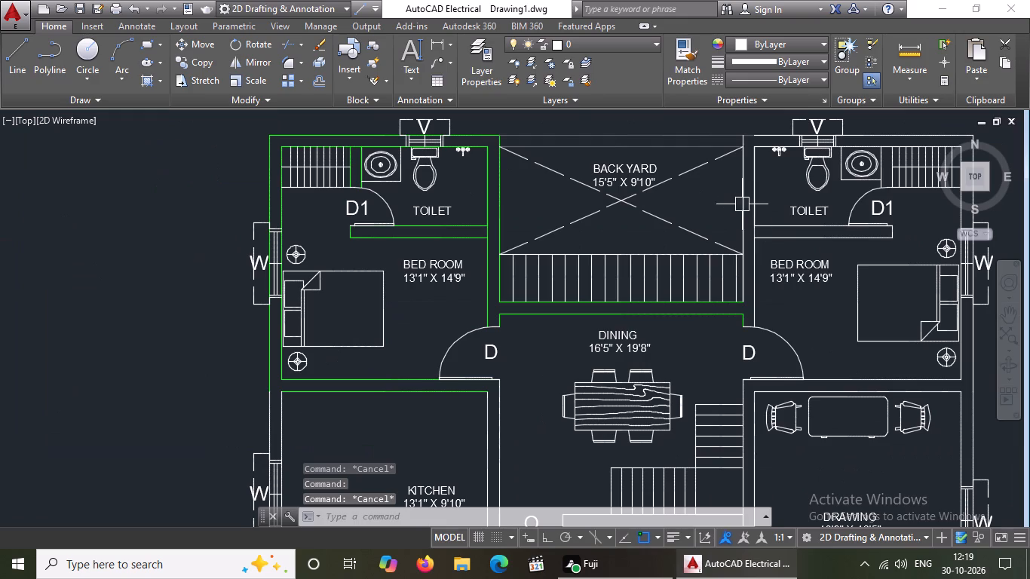
click(741, 201)
click(752, 45)
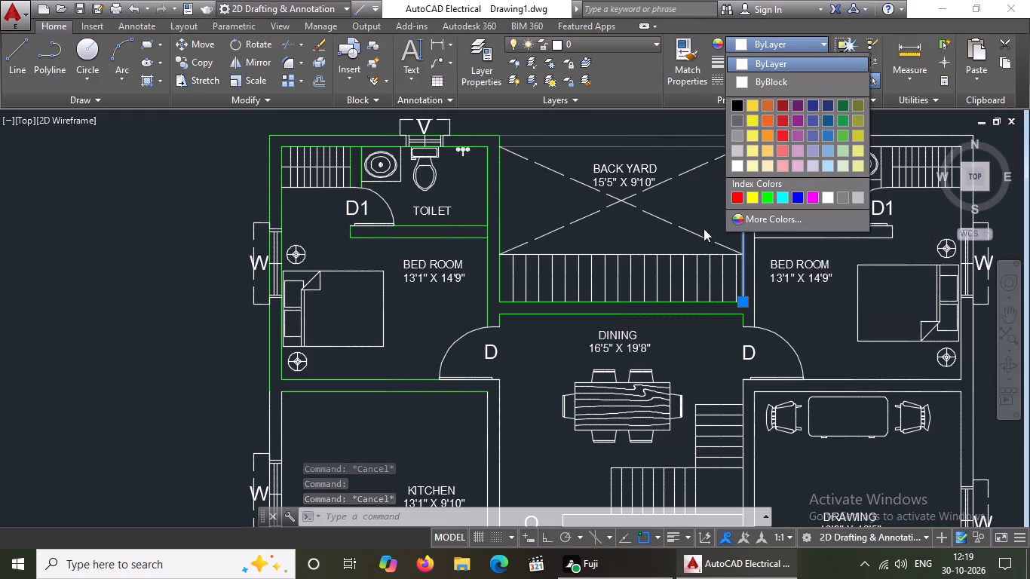
click(771, 201)
key(Escape)
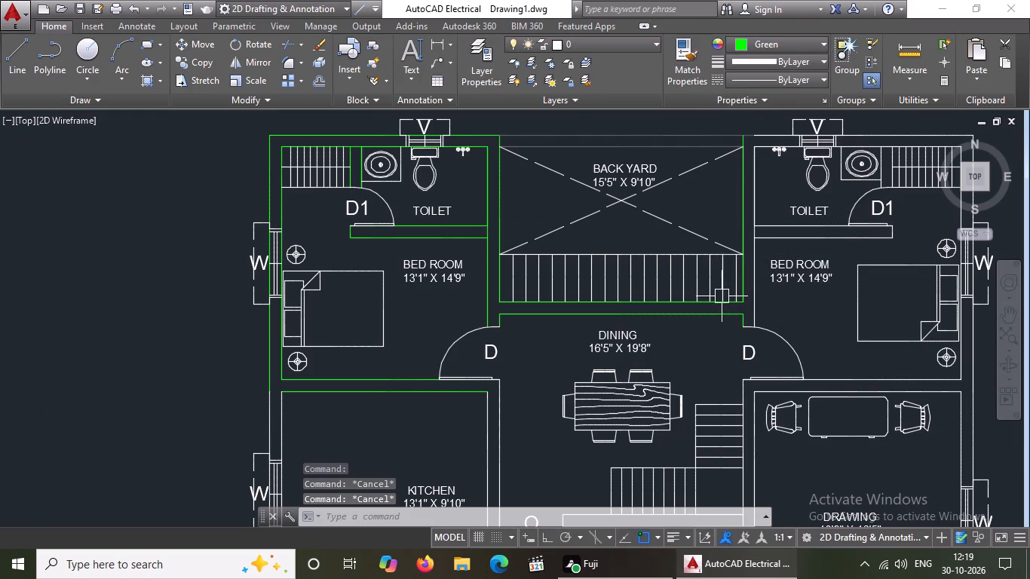
Extend the upper-right toilet's outer top wall line to the green back yard wall line.
scroll(755, 212, up, 1)
scroll(754, 217, down, 1)
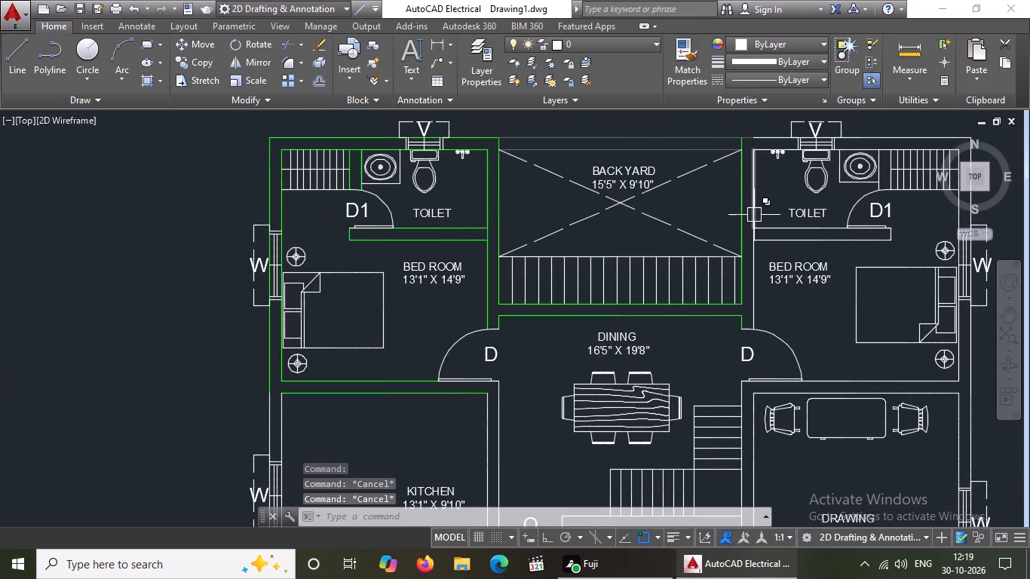
middle_drag(736, 150, 673, 241)
scroll(678, 236, up, 1)
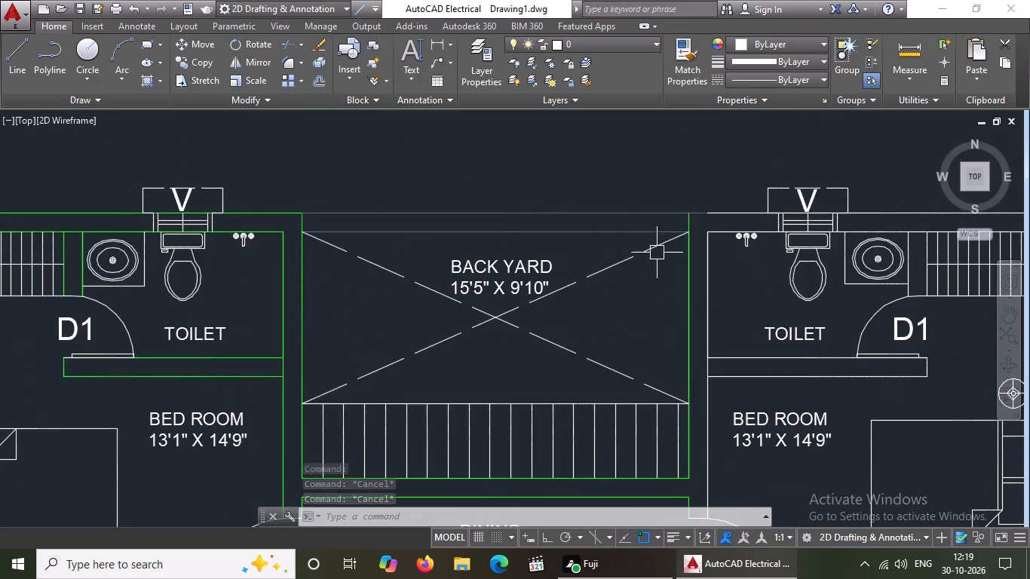
scroll(685, 198, up, 1)
key(Escape)
key(e)
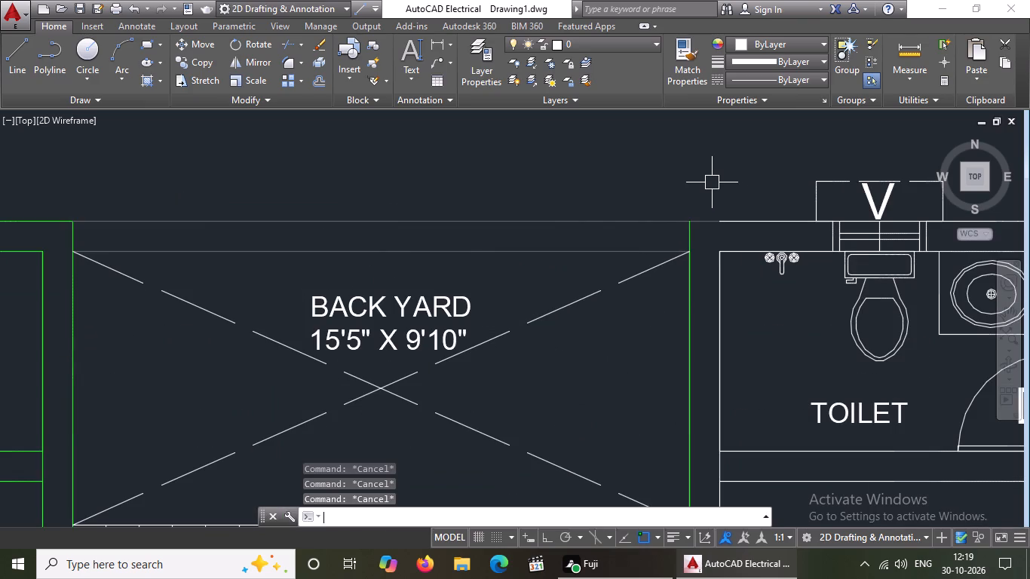
text(X)
key(space)
key(space)
click(749, 220)
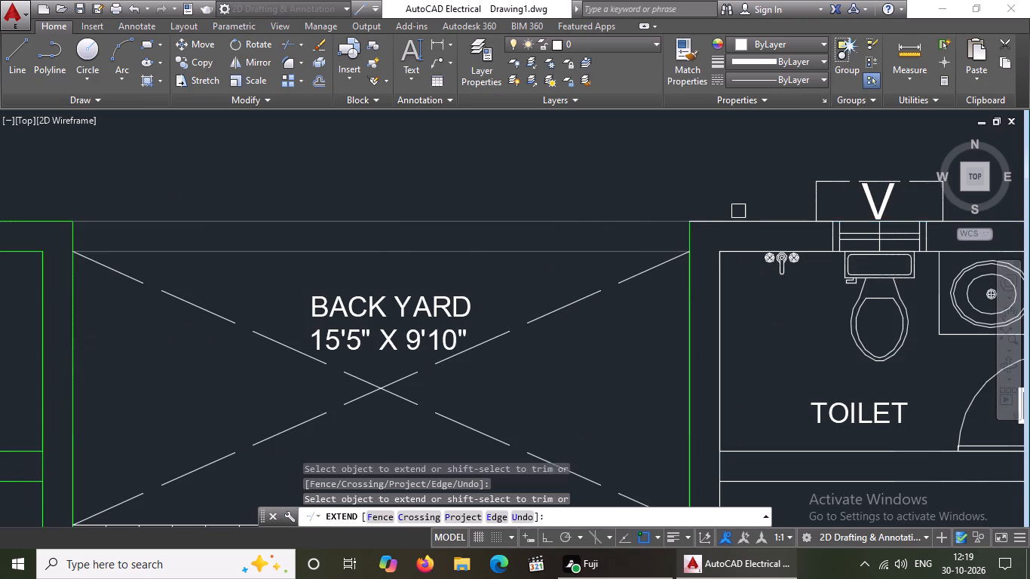
scroll(708, 193, down, 2)
key(Escape)
Color the upper-right toilet's and bedroom's overlapping inner wall lines on the back yard side green, down to door D.
click(712, 247)
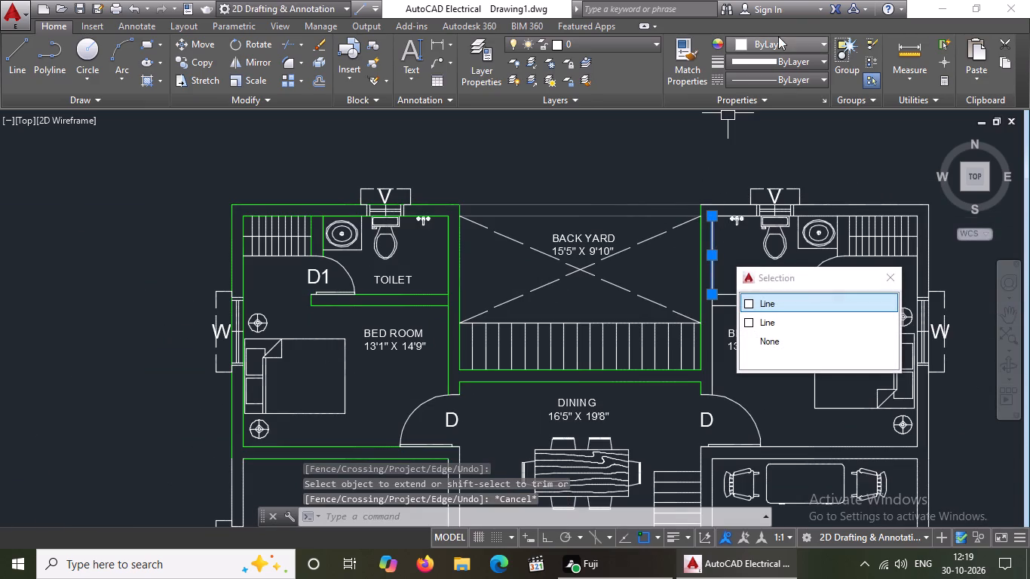
key(Escape)
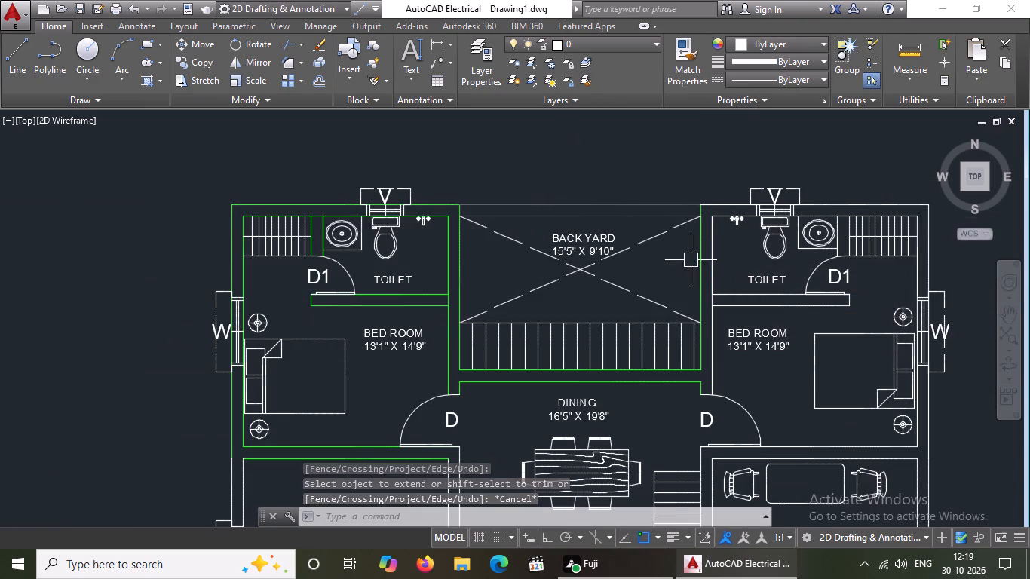
click(711, 253)
click(756, 41)
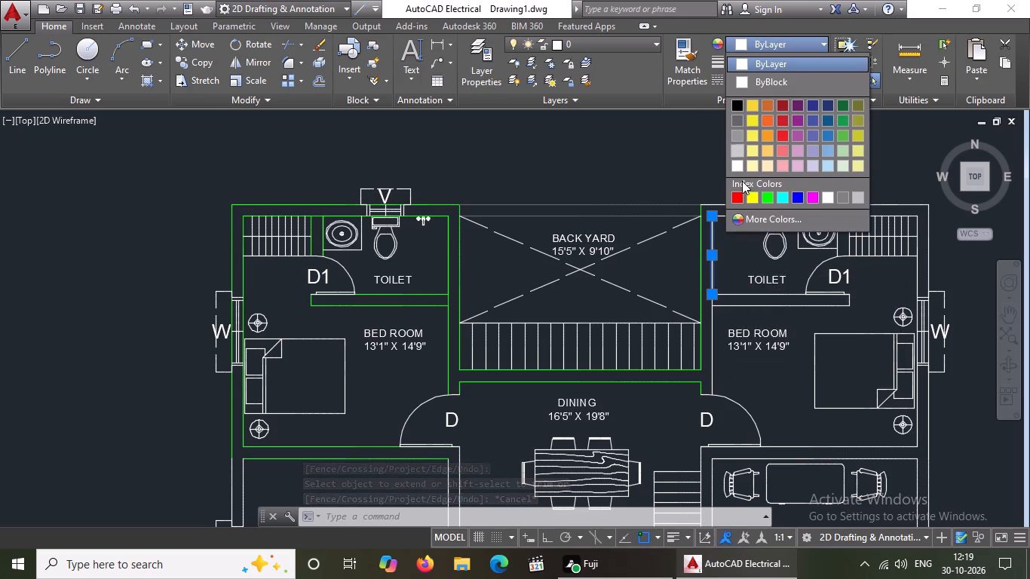
click(769, 198)
key(Escape)
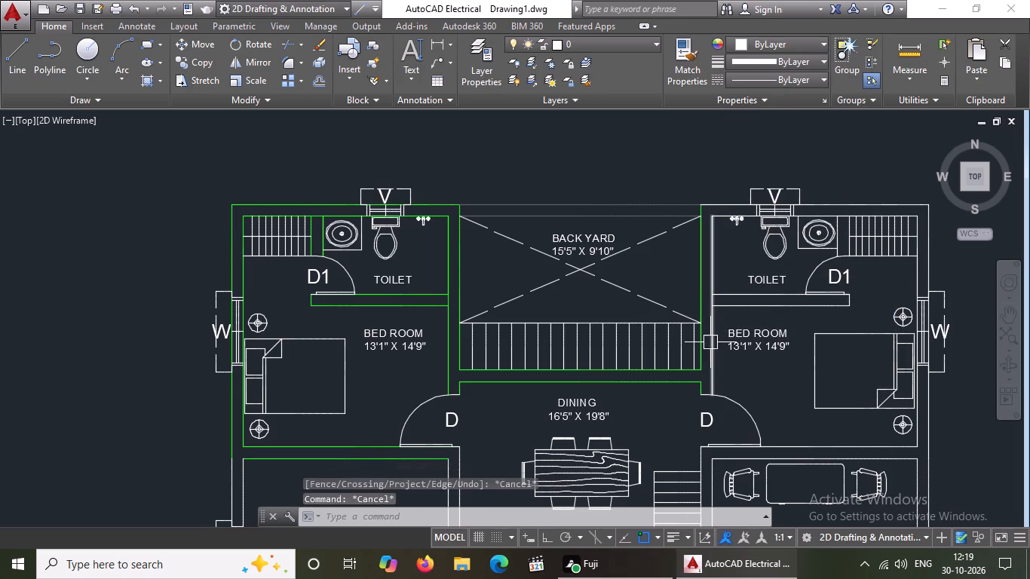
click(710, 342)
click(771, 43)
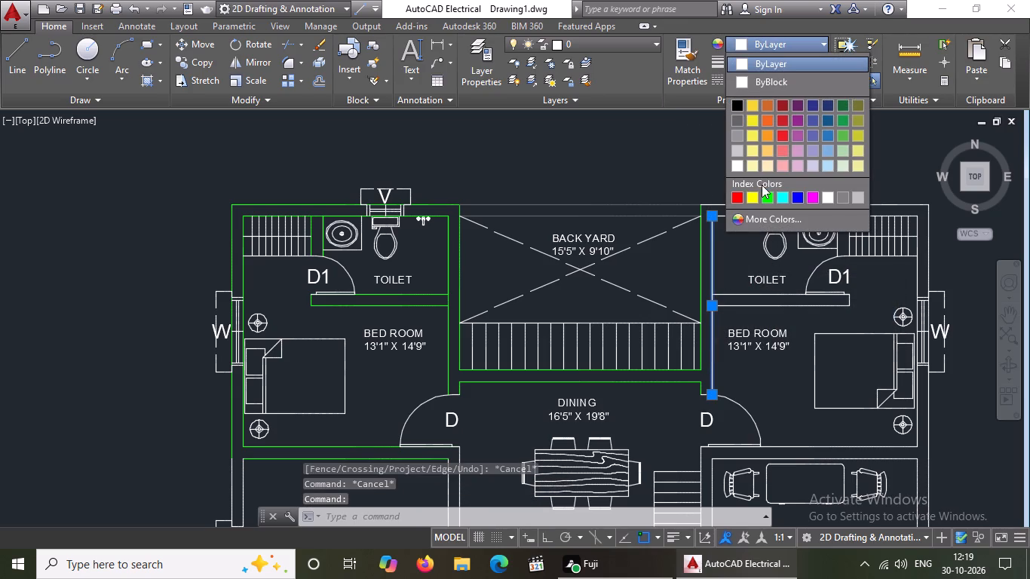
click(765, 197)
key(Escape)
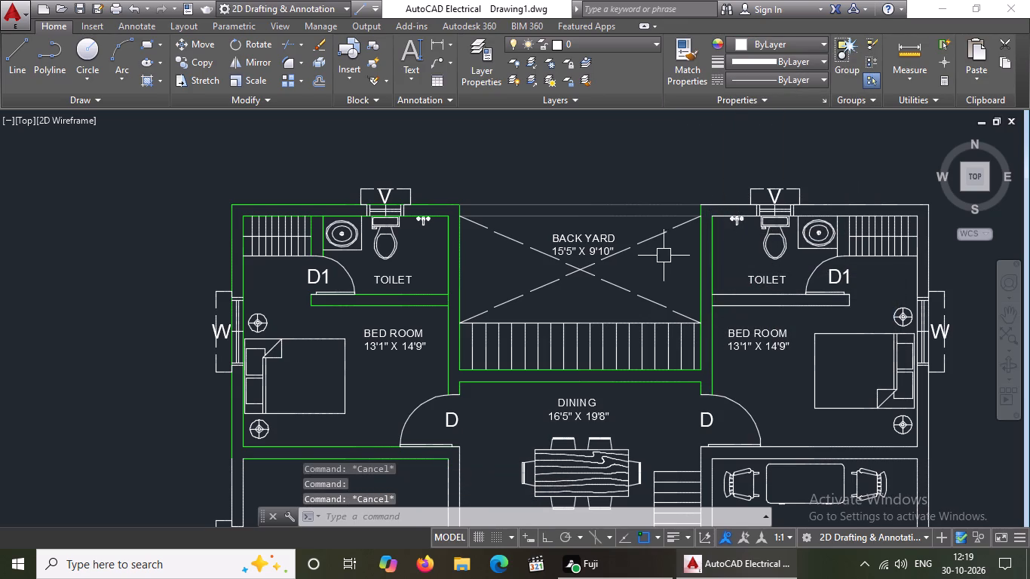
Color the line along the upper edge of the back yard steps green.
scroll(666, 248, down, 1)
scroll(673, 299, up, 2)
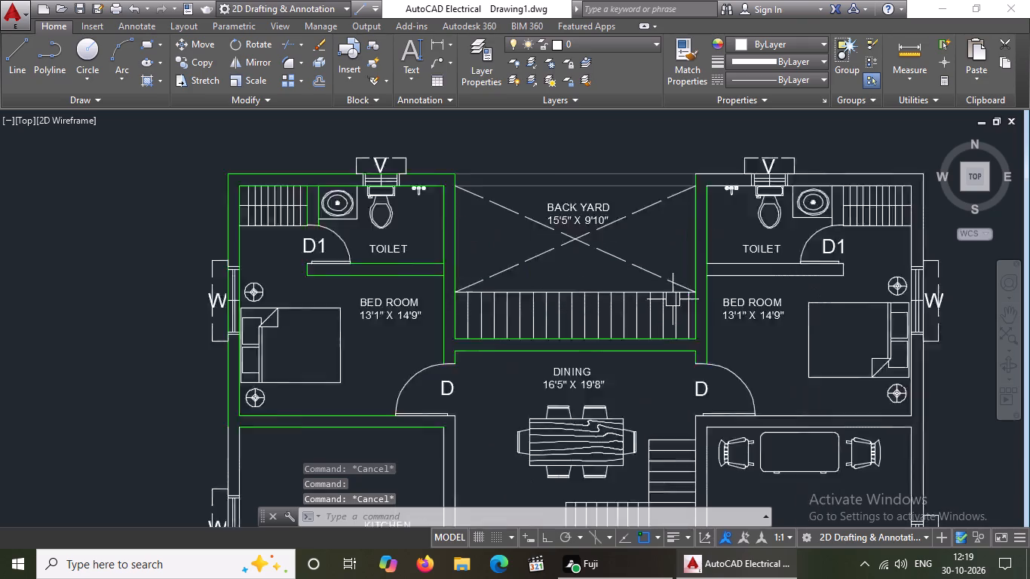
click(563, 286)
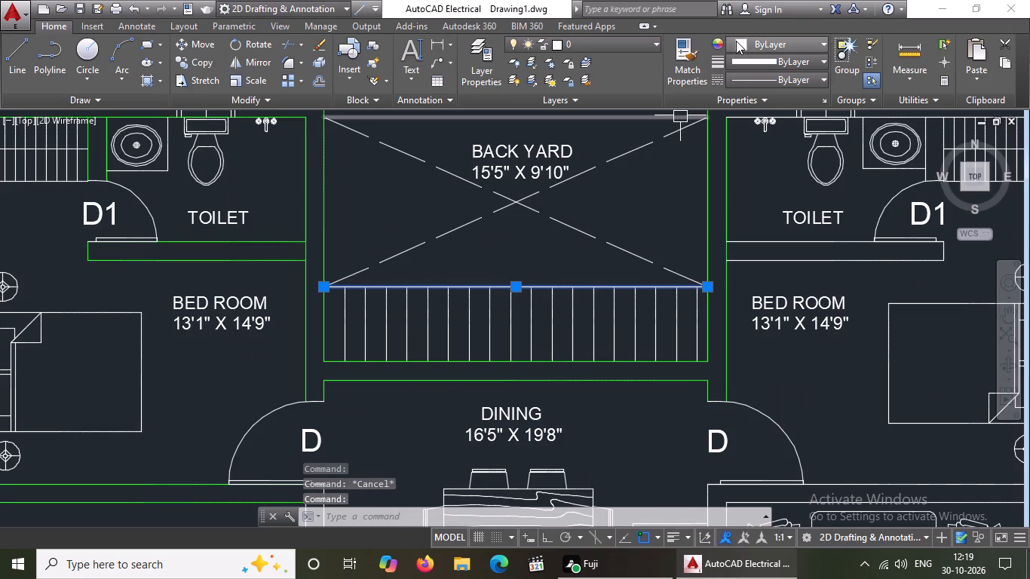
click(735, 41)
click(762, 198)
key(Escape)
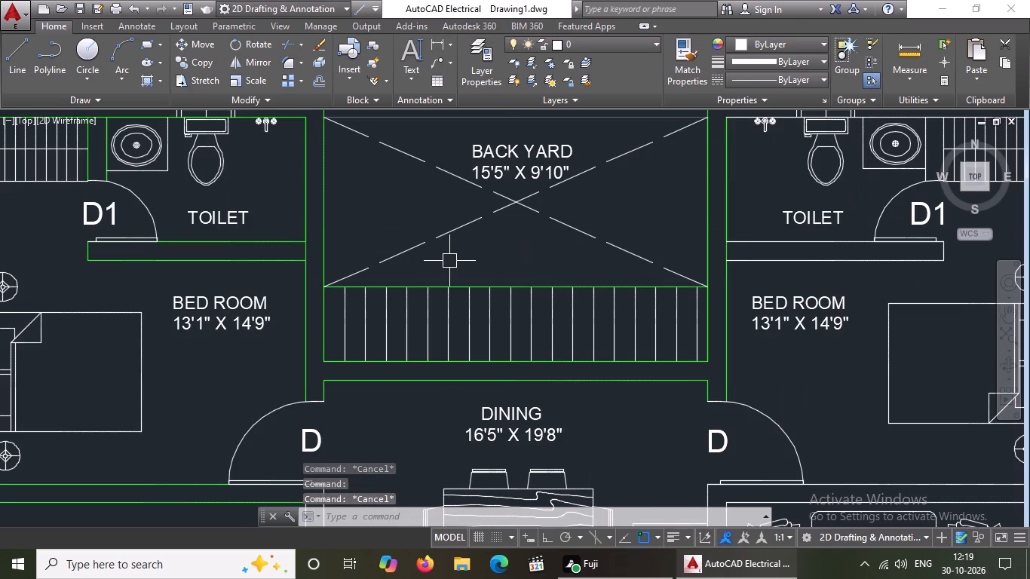
Recolor the line along the upper edge of the back yard steps white (255,255,255).
scroll(449, 261, down, 1)
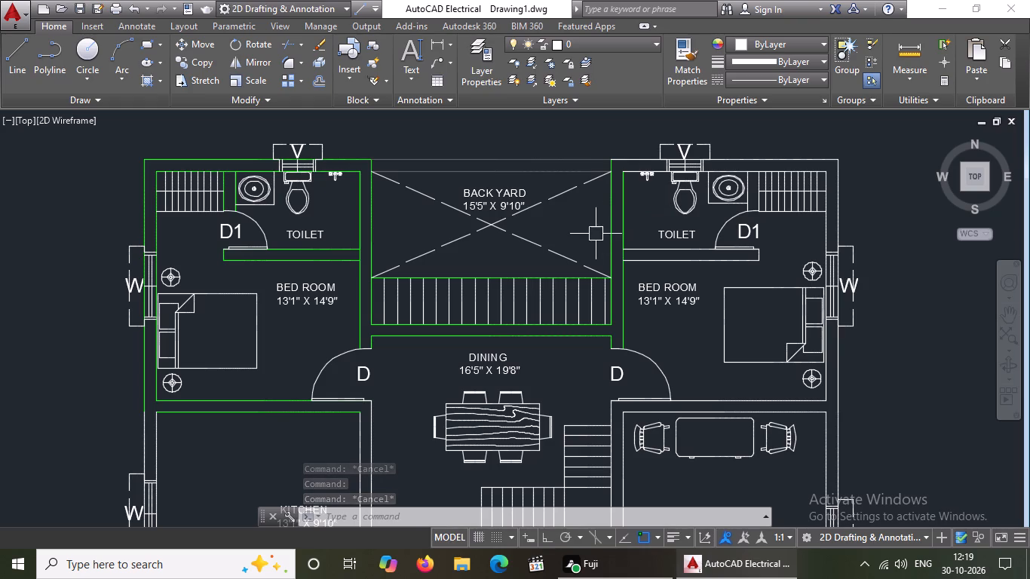
scroll(465, 263, down, 1)
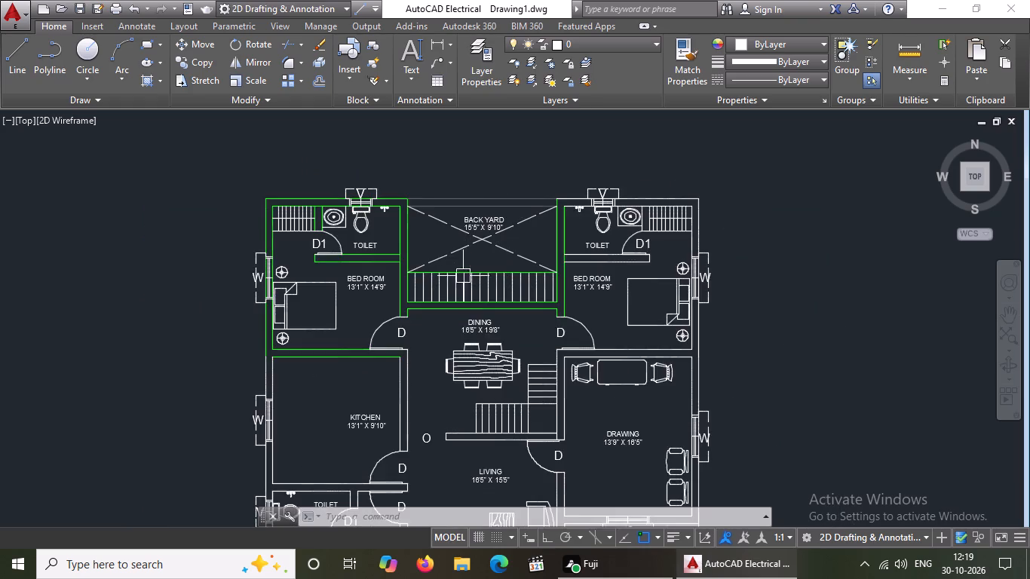
scroll(460, 284, up, 3)
click(452, 233)
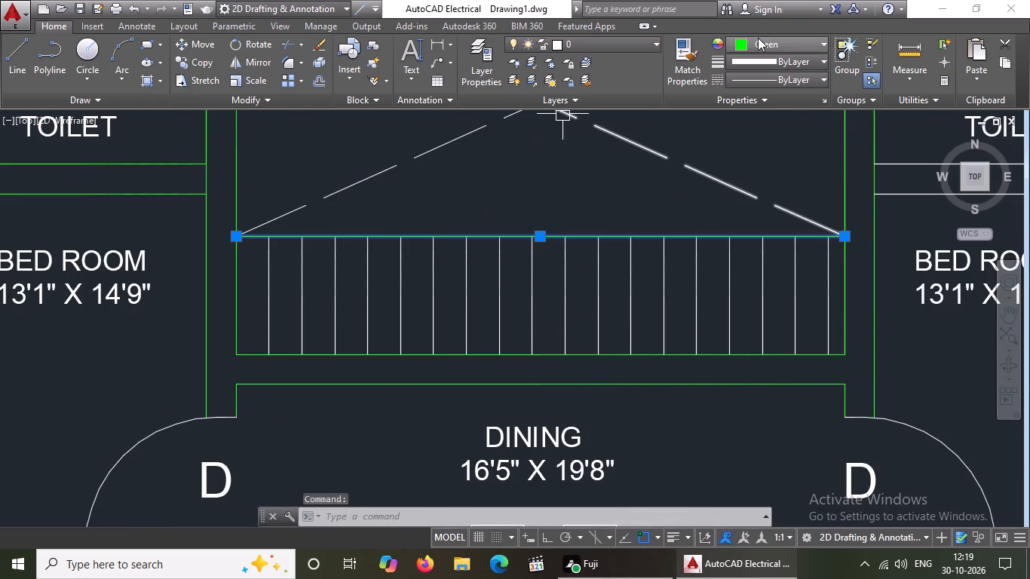
click(758, 39)
click(740, 162)
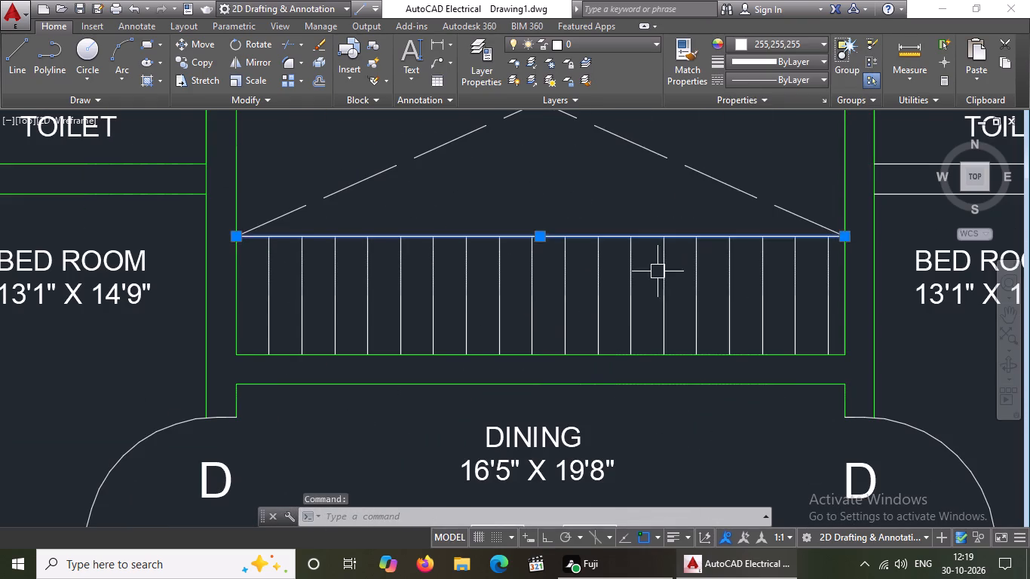
key(Escape)
Color the upper-right block's outer top wall line and the toilet's inner top wall line green.
scroll(543, 282, down, 3)
scroll(672, 249, up, 2)
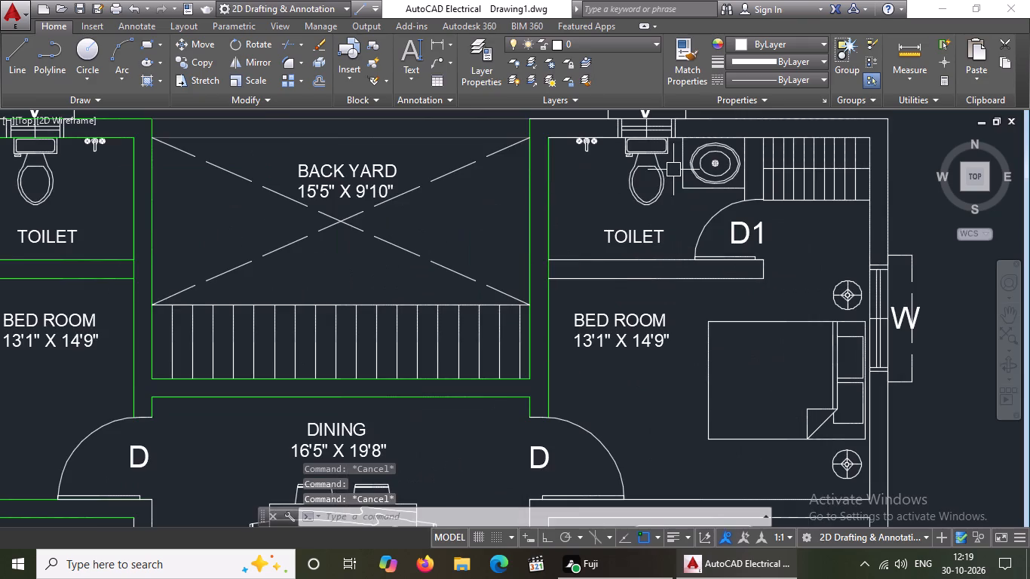
scroll(673, 169, down, 1)
scroll(714, 130, up, 1)
click(691, 148)
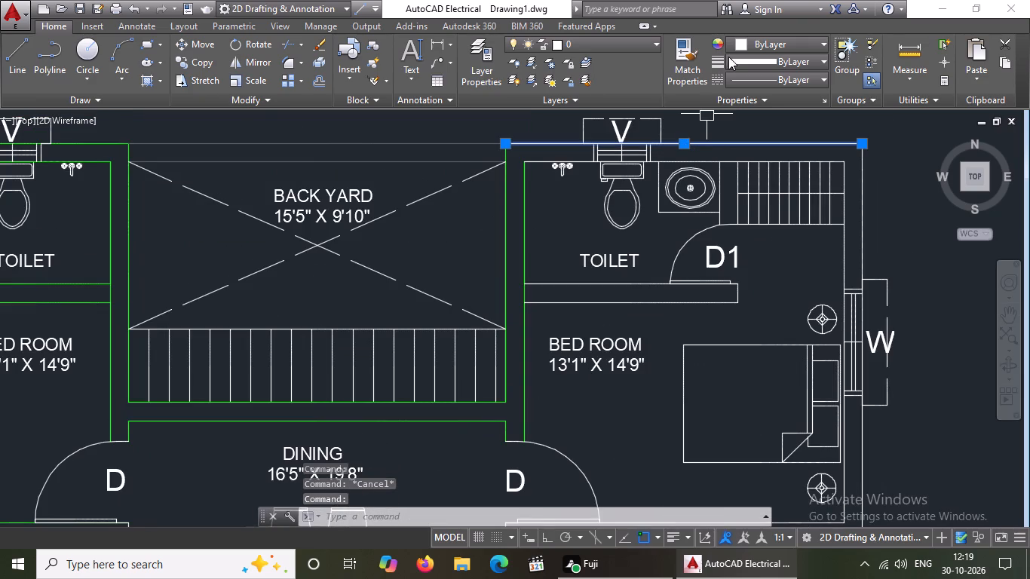
click(765, 43)
click(766, 197)
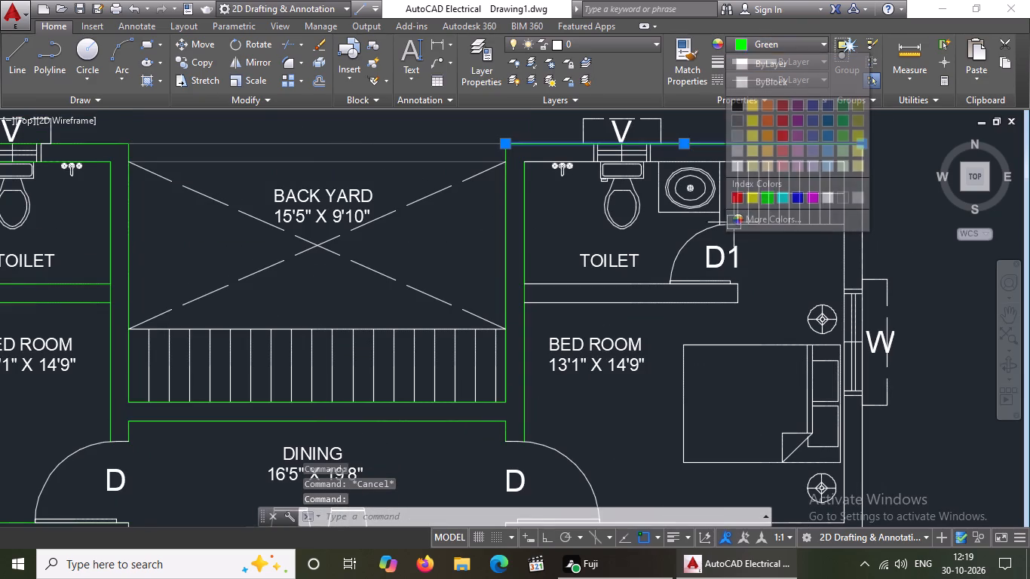
key(Escape)
click(701, 165)
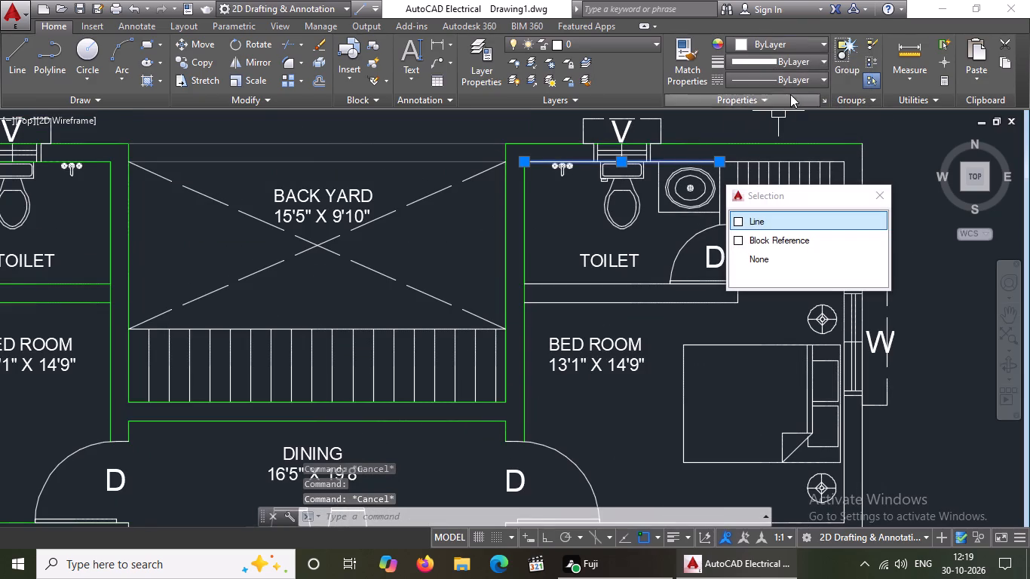
click(792, 45)
click(765, 193)
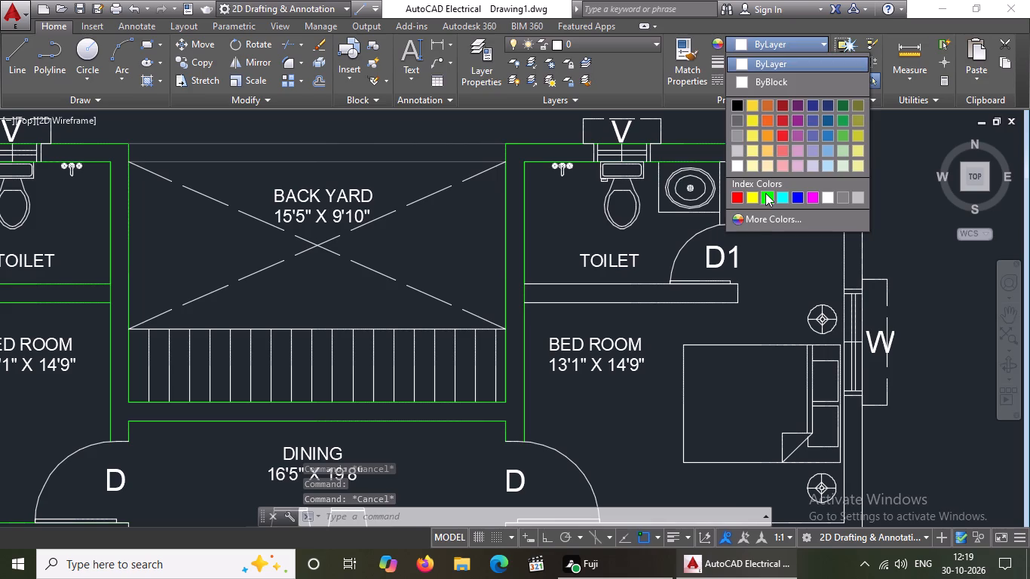
key(Escape)
Delete the white inner top wall line running above the stair-like hatching beside the upper-right toilet.
scroll(746, 160, up, 2)
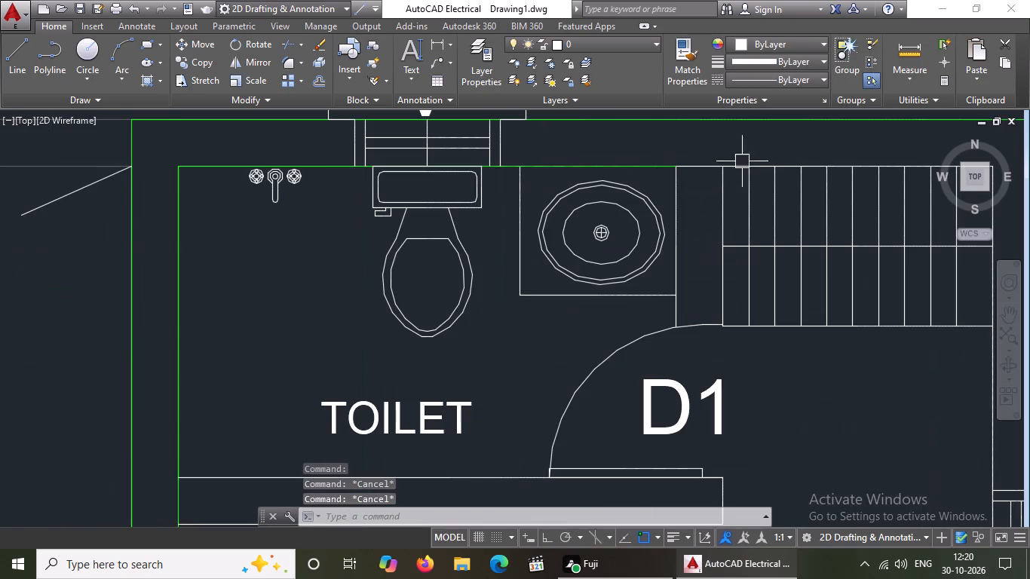
click(712, 169)
click(759, 43)
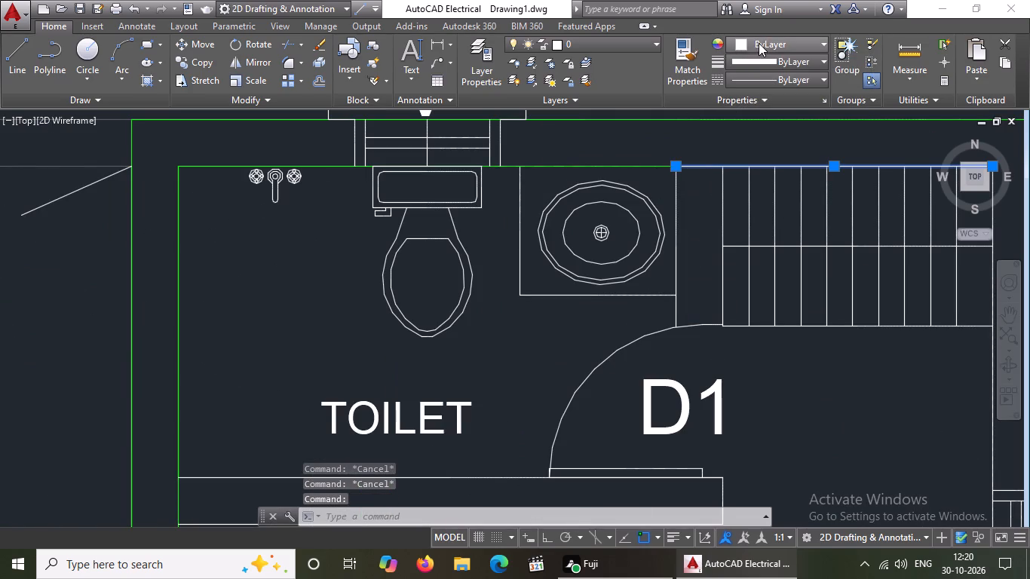
scroll(625, 247, down, 2)
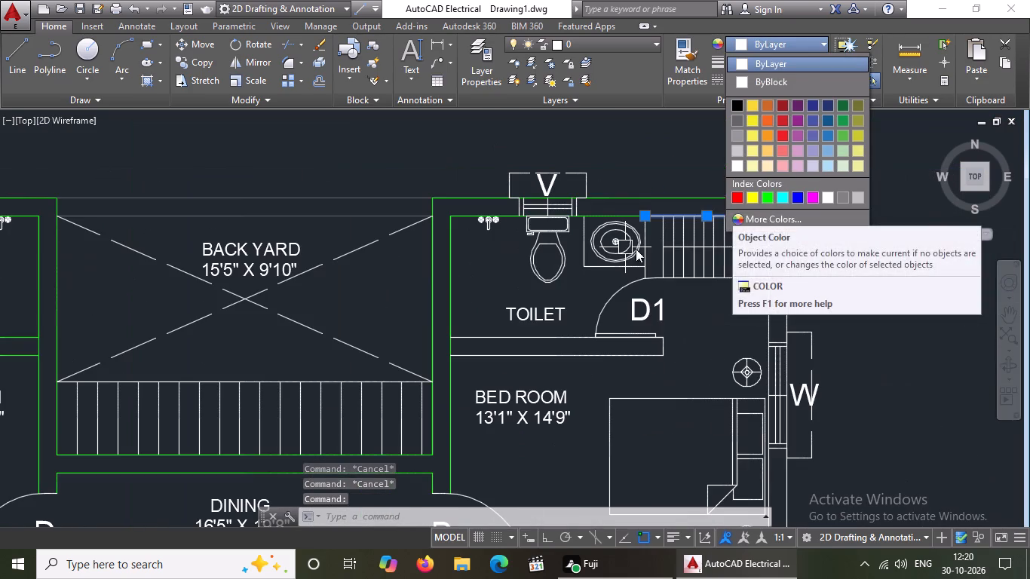
key(Escape)
key(Delete)
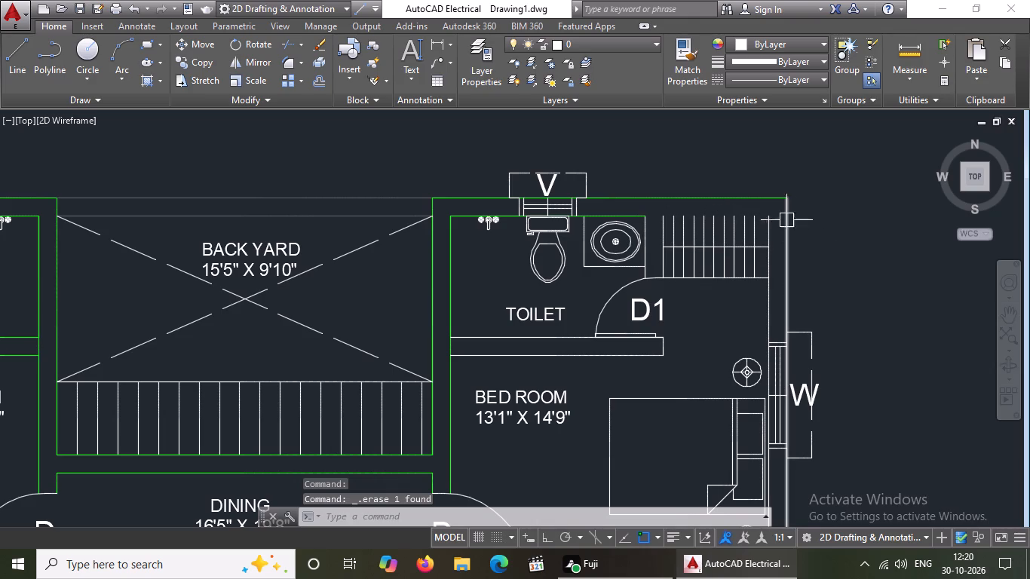
Extend the upper-right toilet's green inner top wall line across the stair-like hatching to the inner line of the right exterior wall.
key(e)
key(x)
key(space)
key(space)
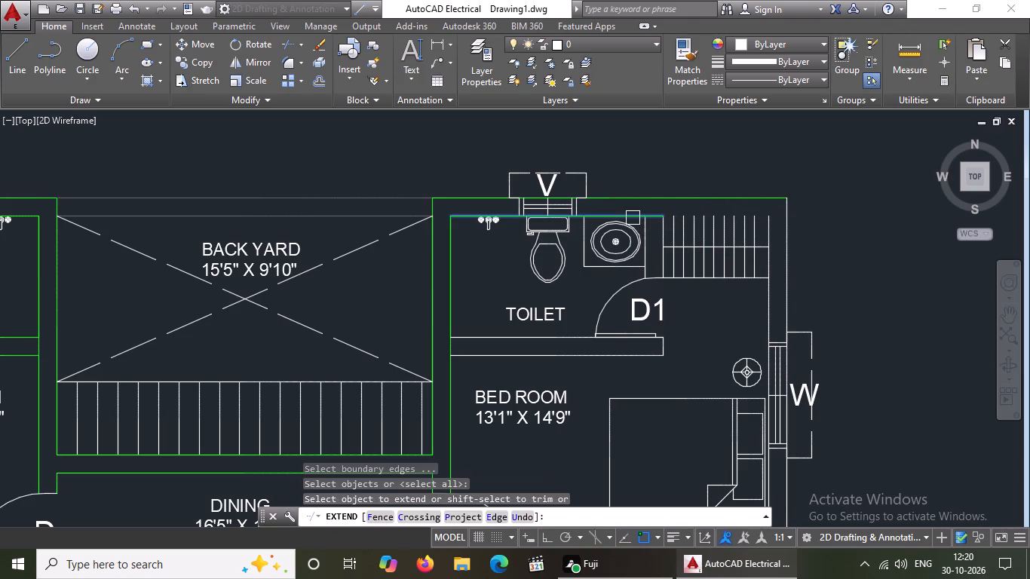
click(633, 218)
click(654, 211)
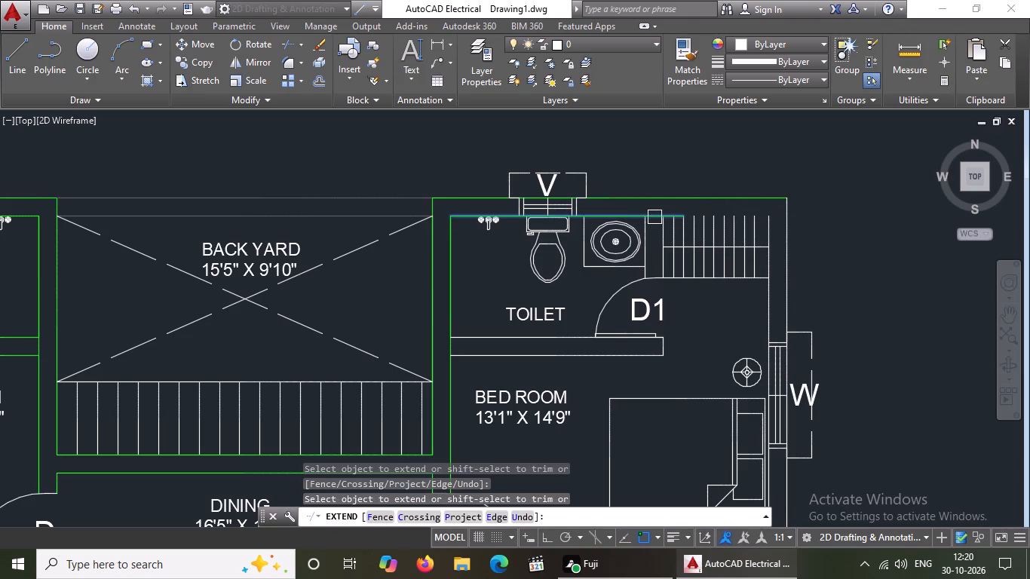
click(654, 217)
click(661, 213)
click(675, 216)
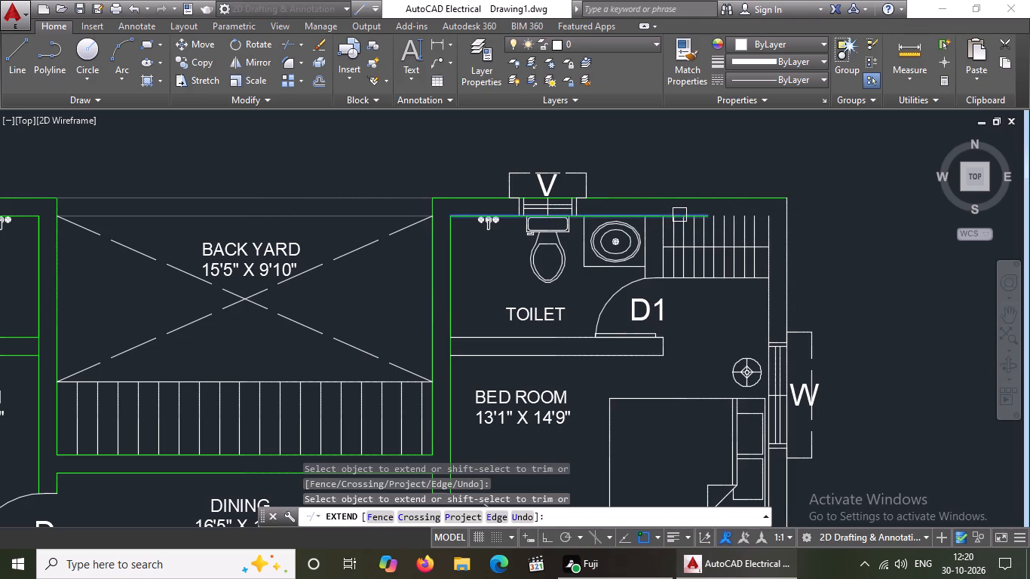
click(679, 215)
click(693, 211)
click(704, 214)
click(724, 213)
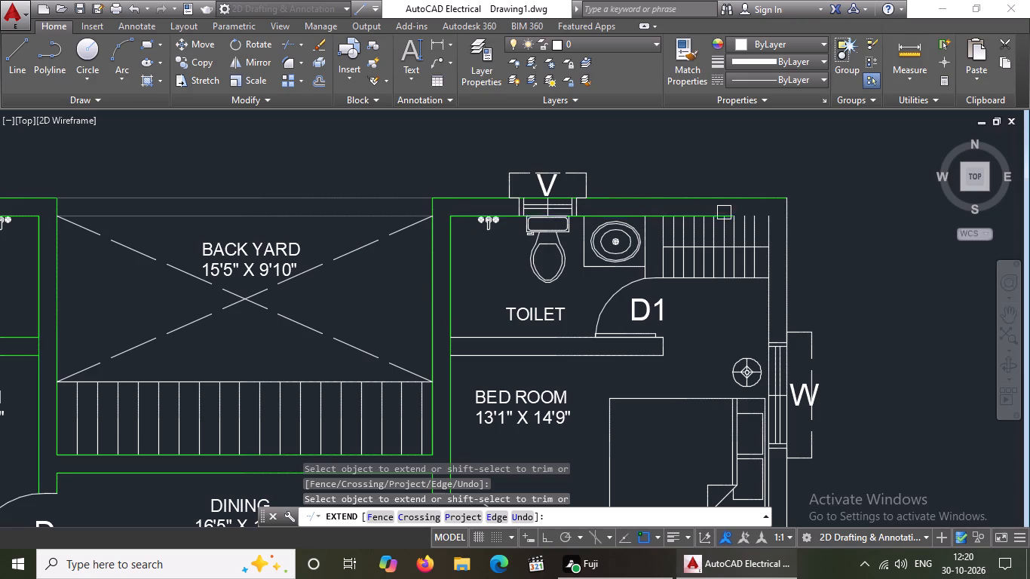
click(715, 219)
click(725, 217)
click(717, 222)
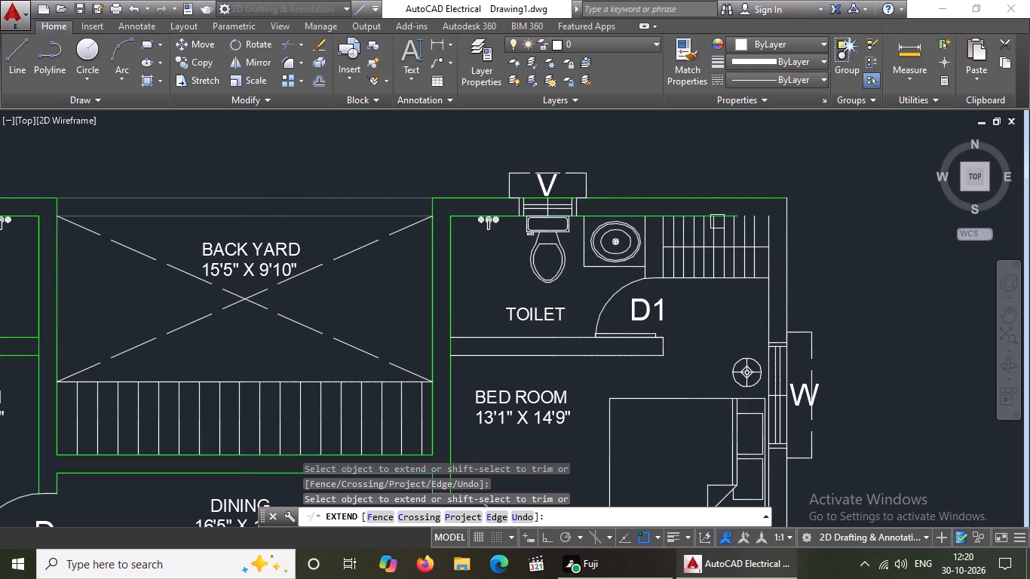
click(728, 216)
click(725, 222)
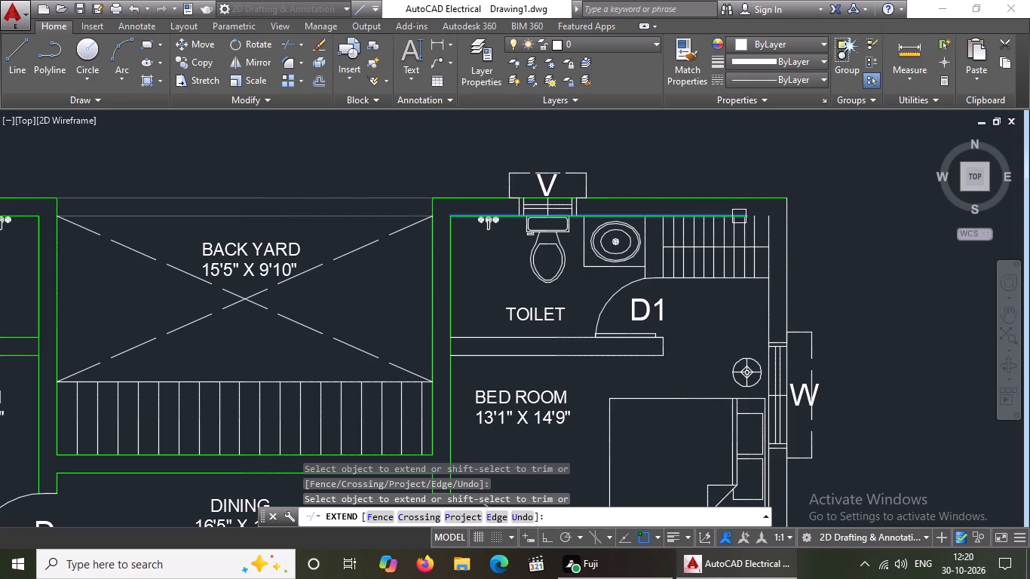
click(730, 220)
click(693, 219)
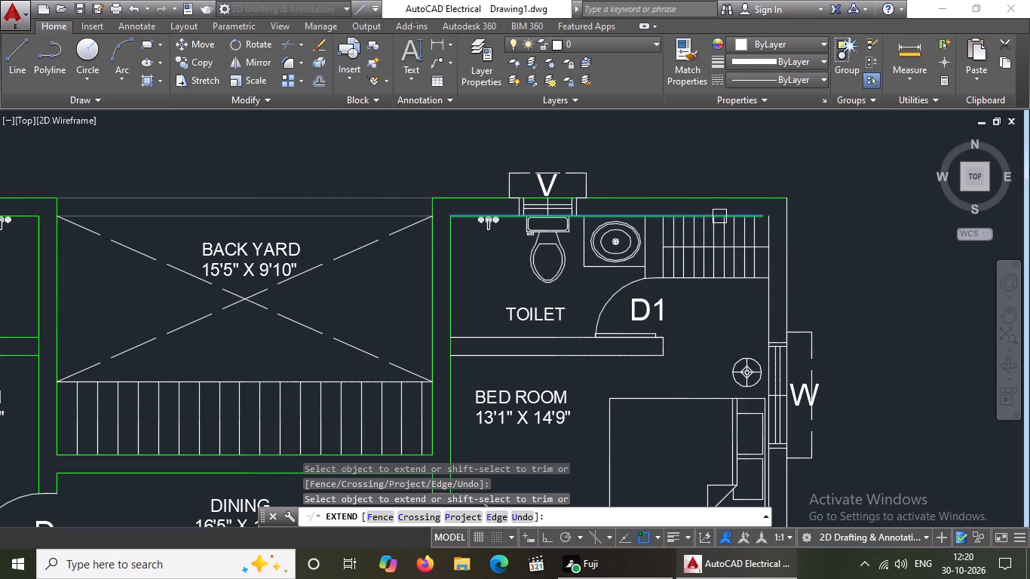
click(719, 216)
click(734, 213)
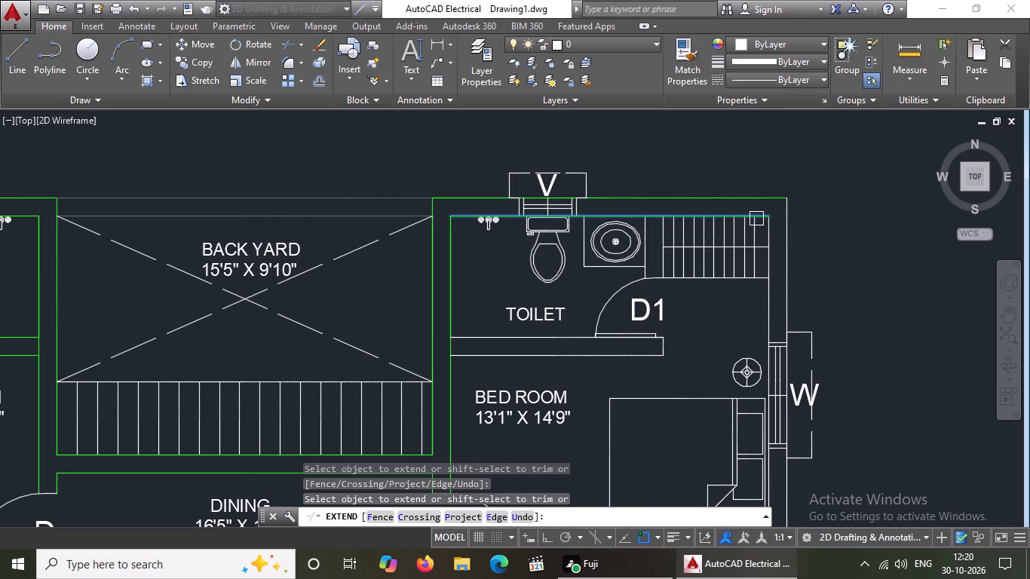
click(755, 219)
key(Escape)
Color the outer and inner lines of the upper-right bedroom's right exterior wall green.
click(785, 241)
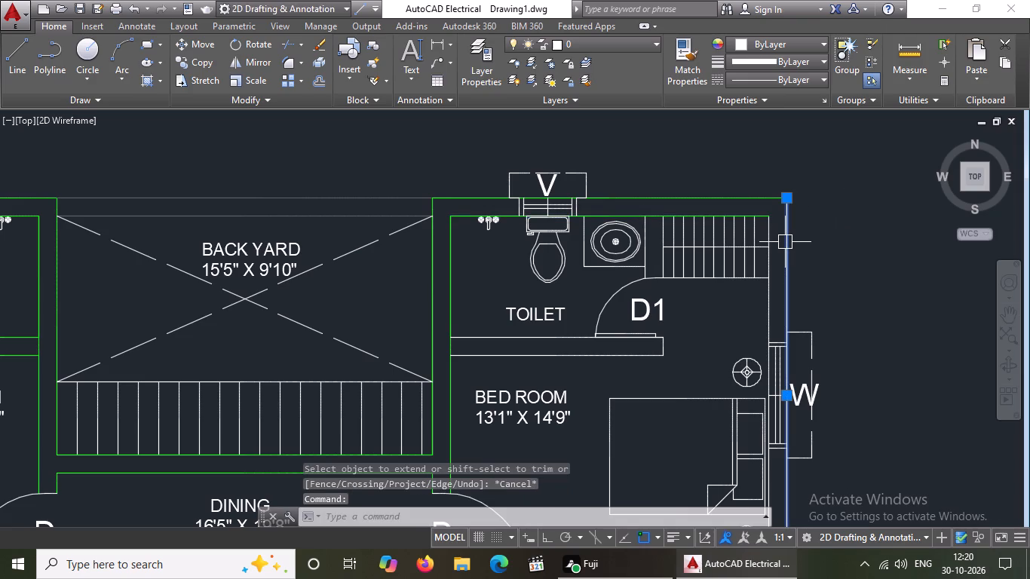
click(765, 41)
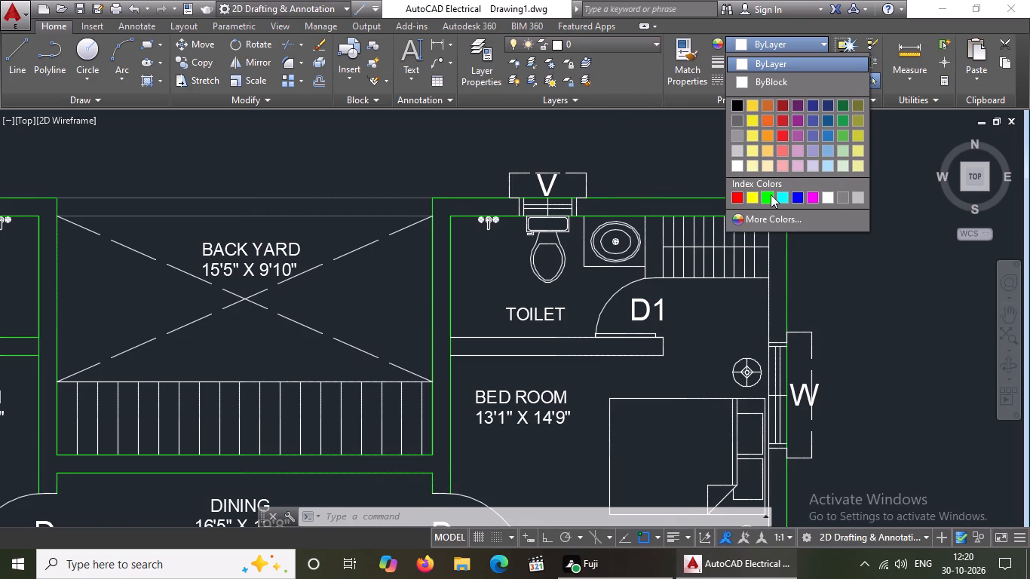
drag(771, 195, 767, 202)
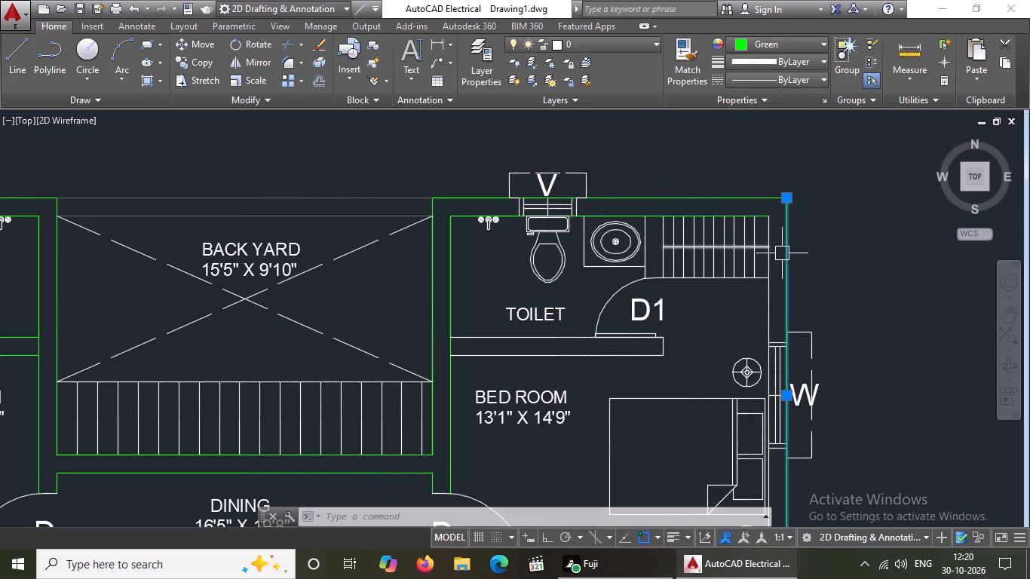
click(769, 298)
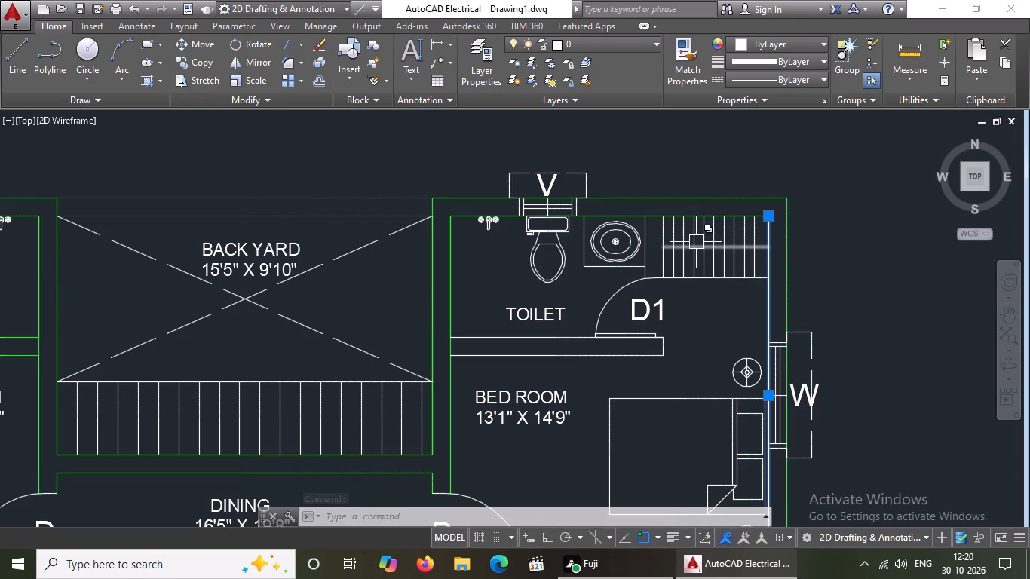
click(811, 40)
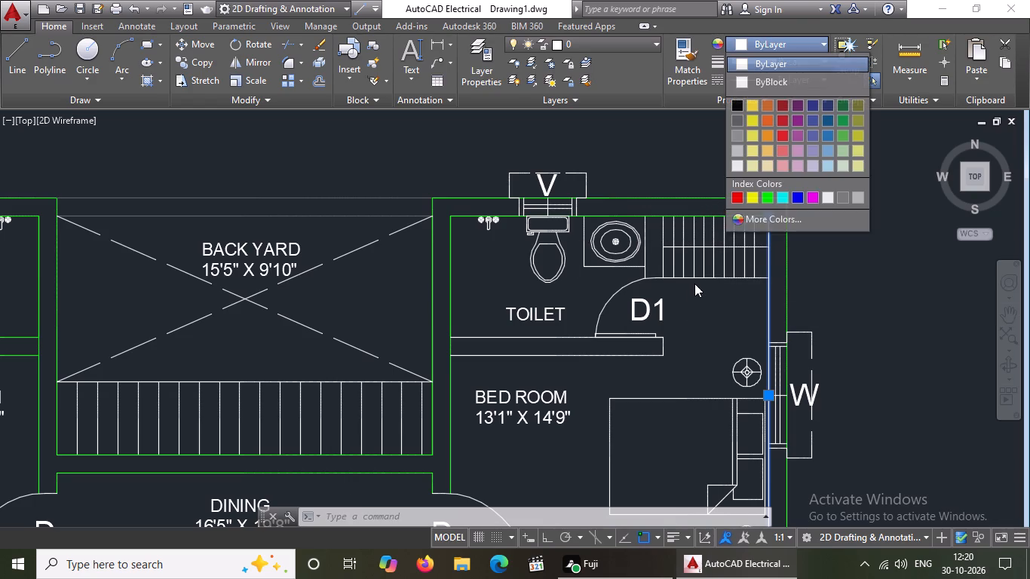
click(769, 195)
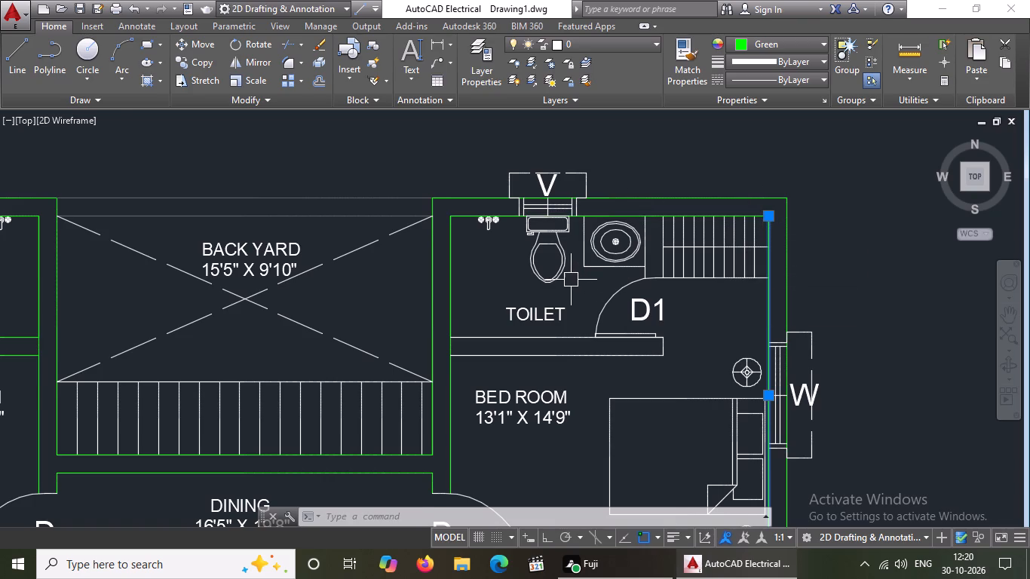
Color both lines of the wall between the upper-right bedroom and the drawing room green.
scroll(571, 280, down, 3)
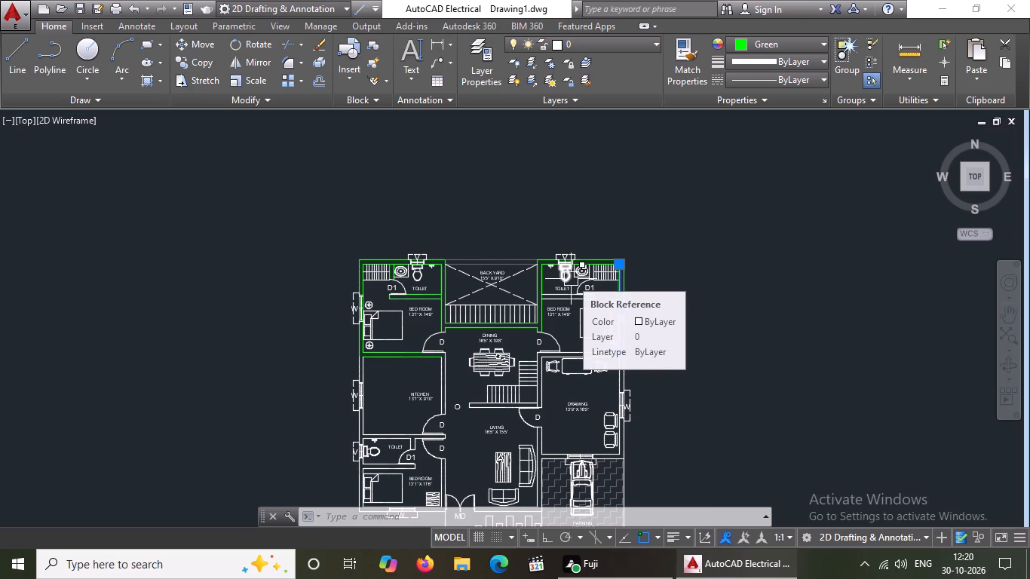
scroll(571, 275, down, 2)
scroll(571, 309, up, 5)
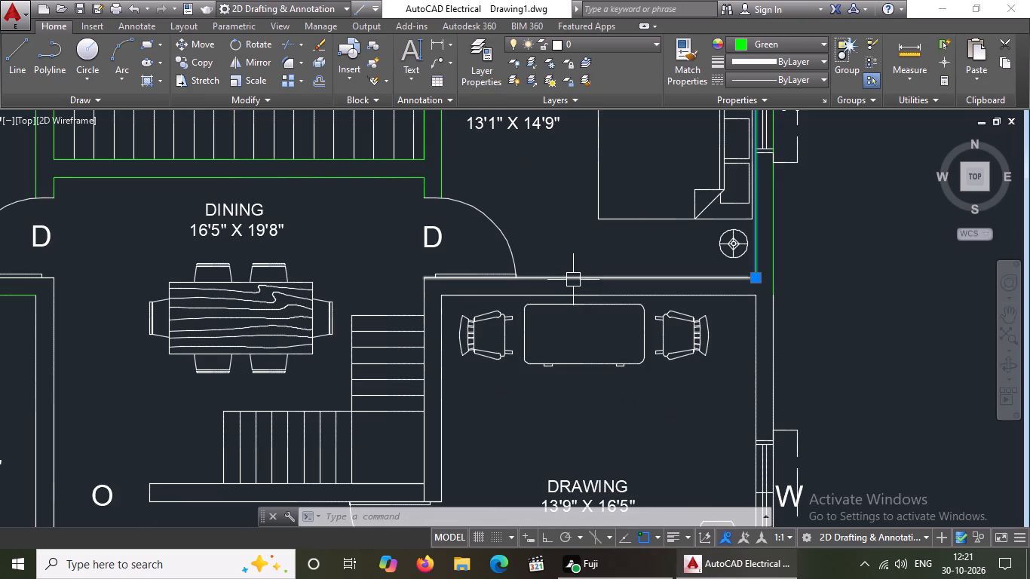
click(575, 275)
click(771, 39)
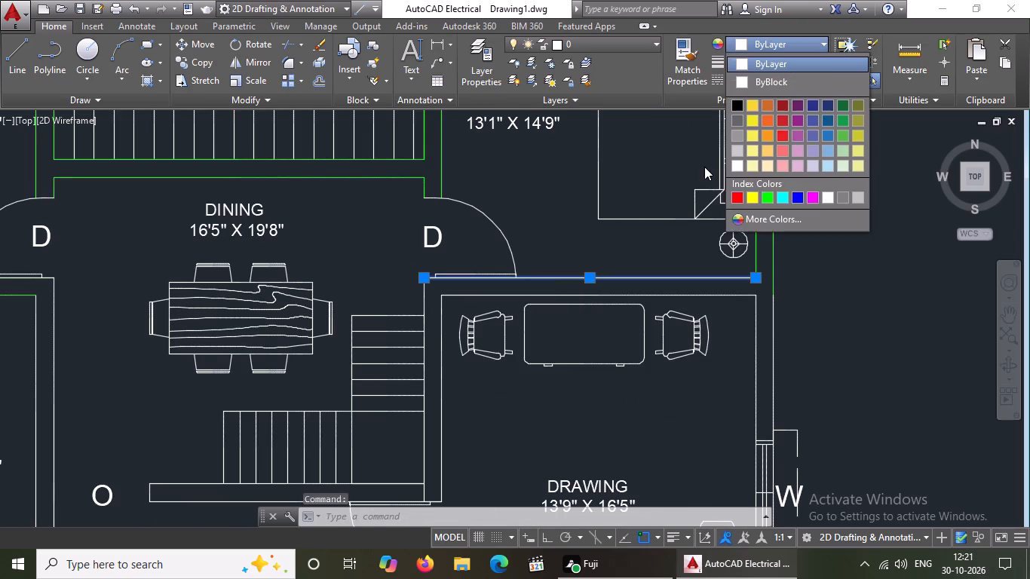
click(767, 194)
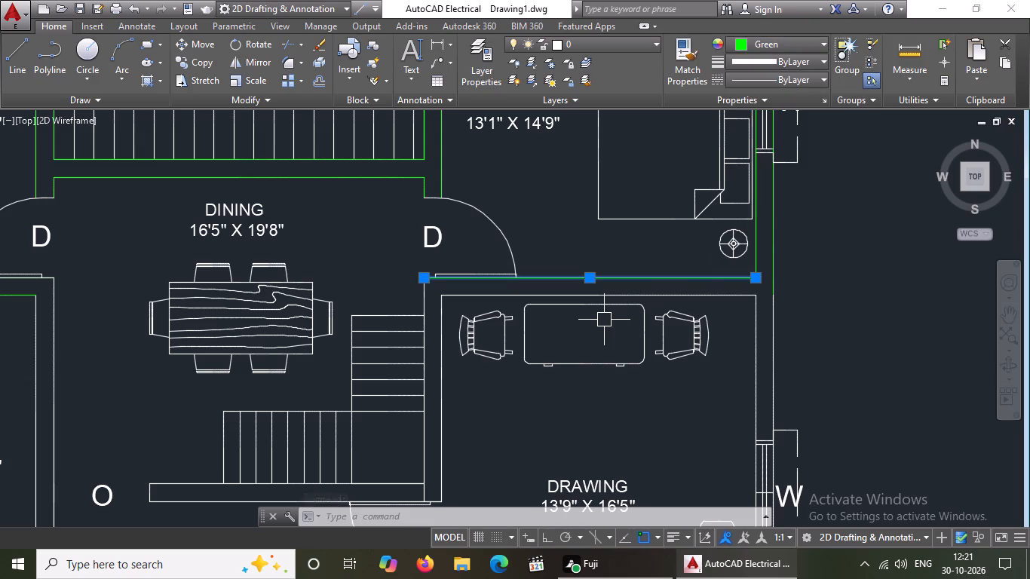
click(608, 296)
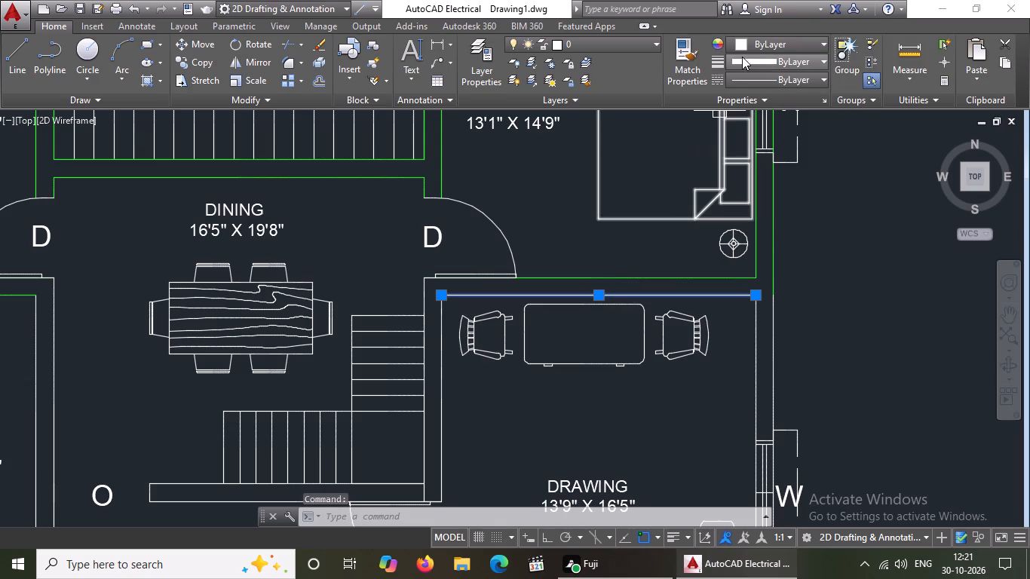
click(758, 41)
click(770, 198)
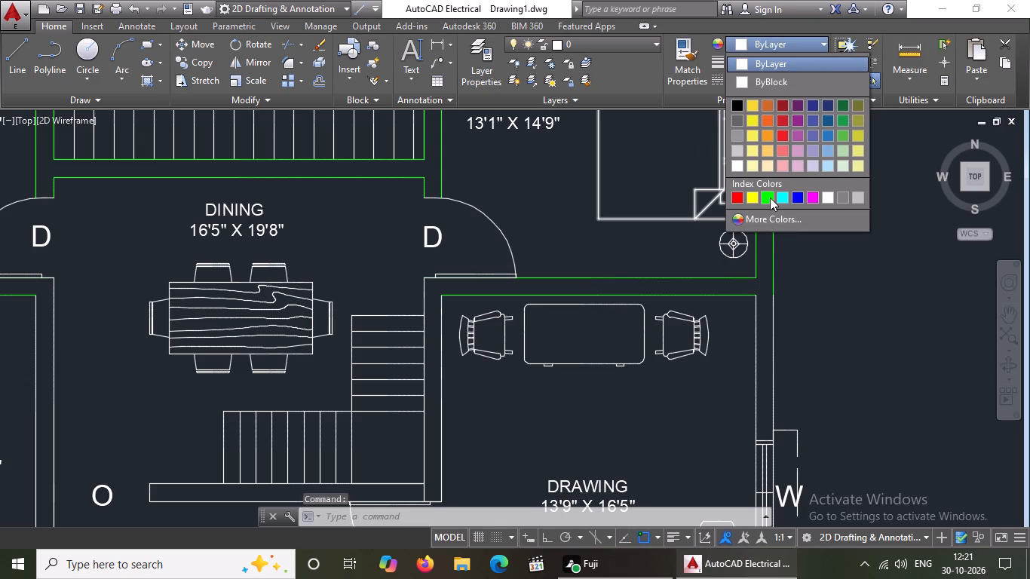
key(Escape)
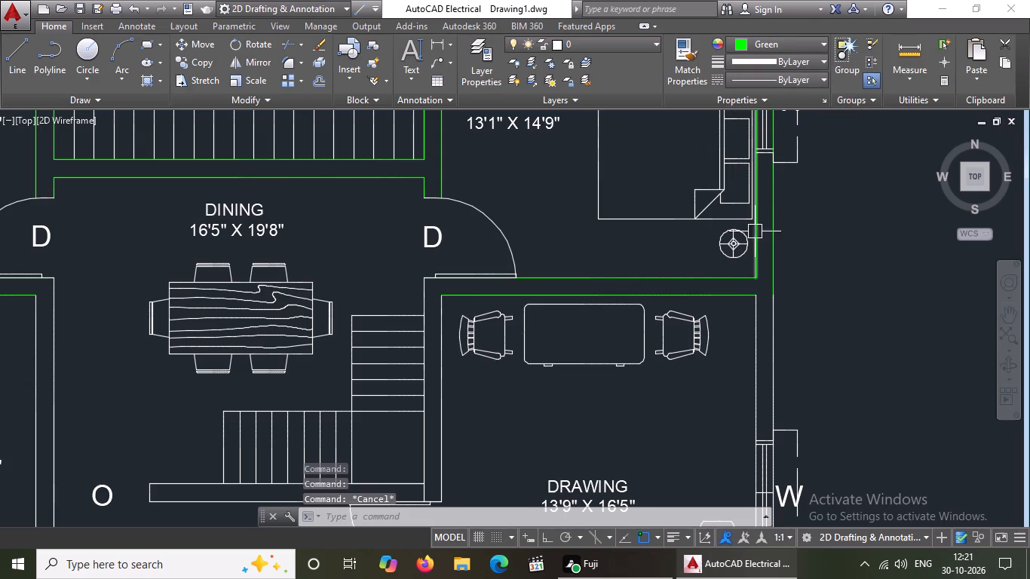
scroll(706, 256, down, 2)
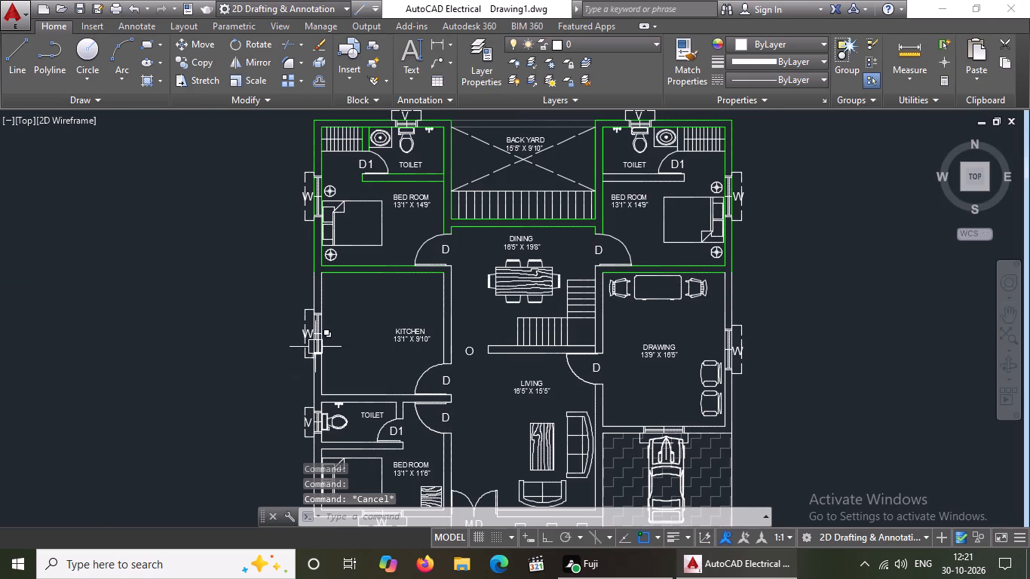
Color the outer and inner lines of the kitchen's left exterior wall green.
scroll(313, 295, up, 2)
click(313, 284)
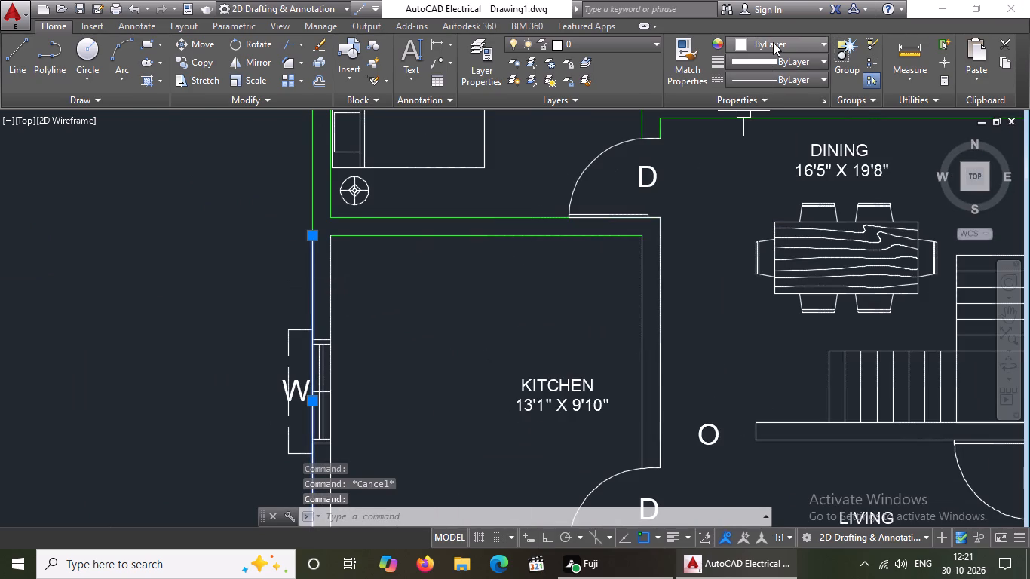
click(773, 41)
click(764, 195)
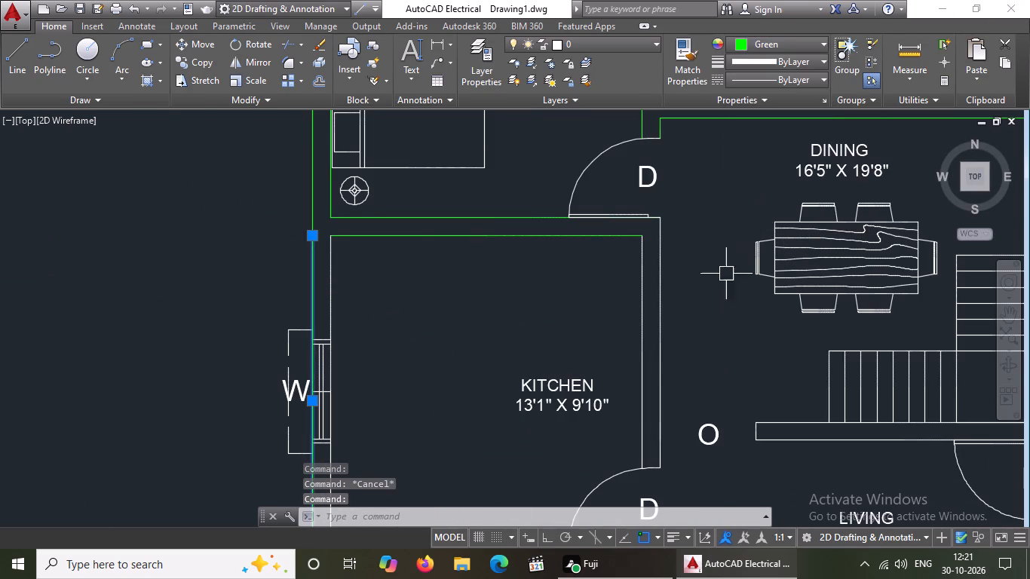
key(Escape)
click(336, 289)
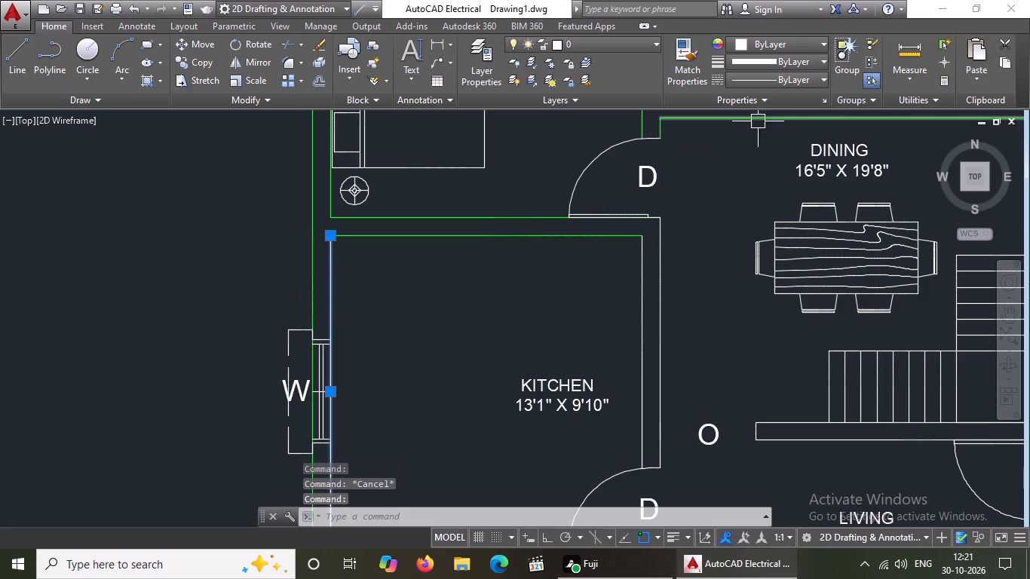
click(821, 47)
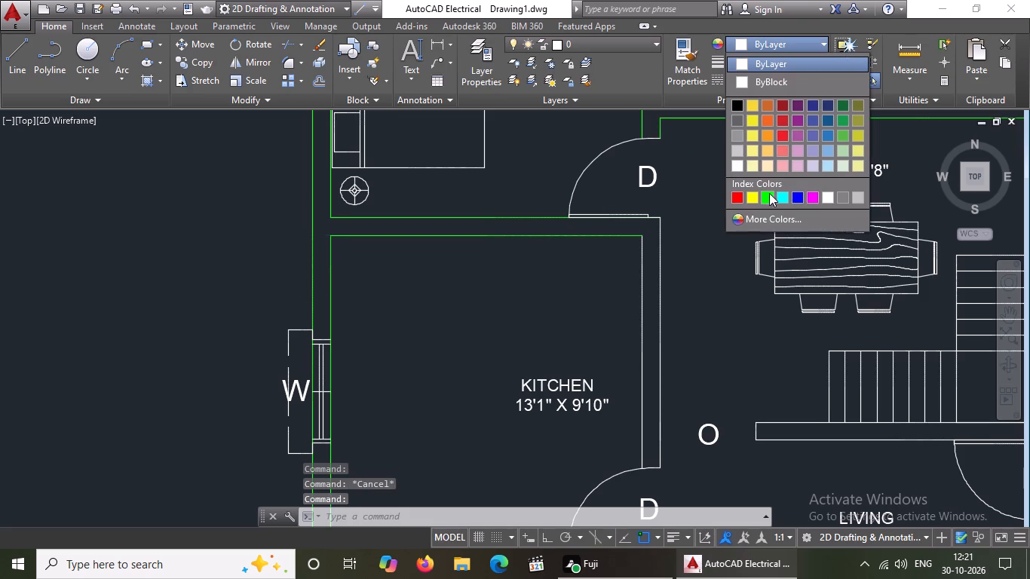
click(765, 195)
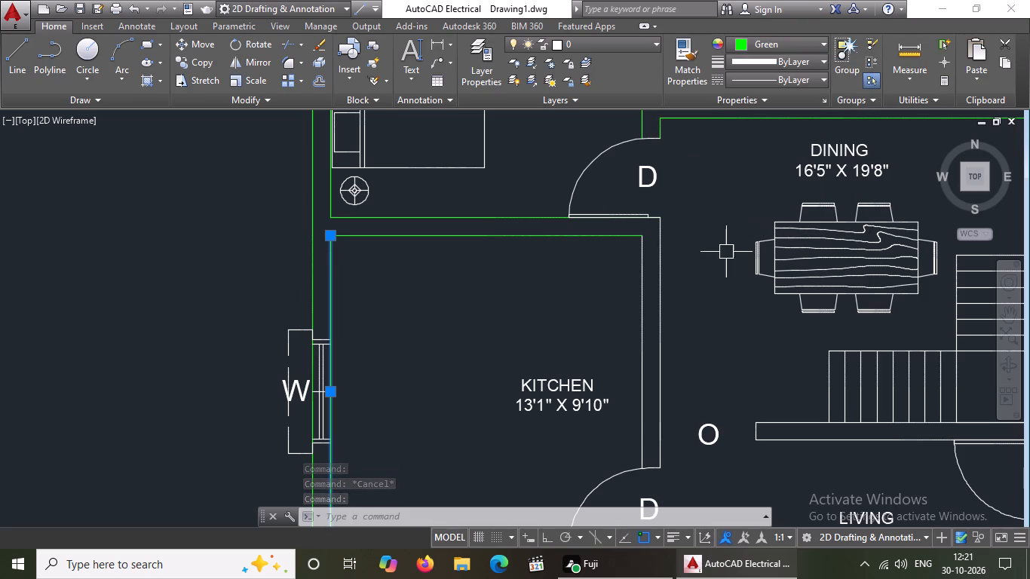
key(Escape)
Color both lines of the wall between the kitchen and the dining area green.
scroll(501, 320, down, 2)
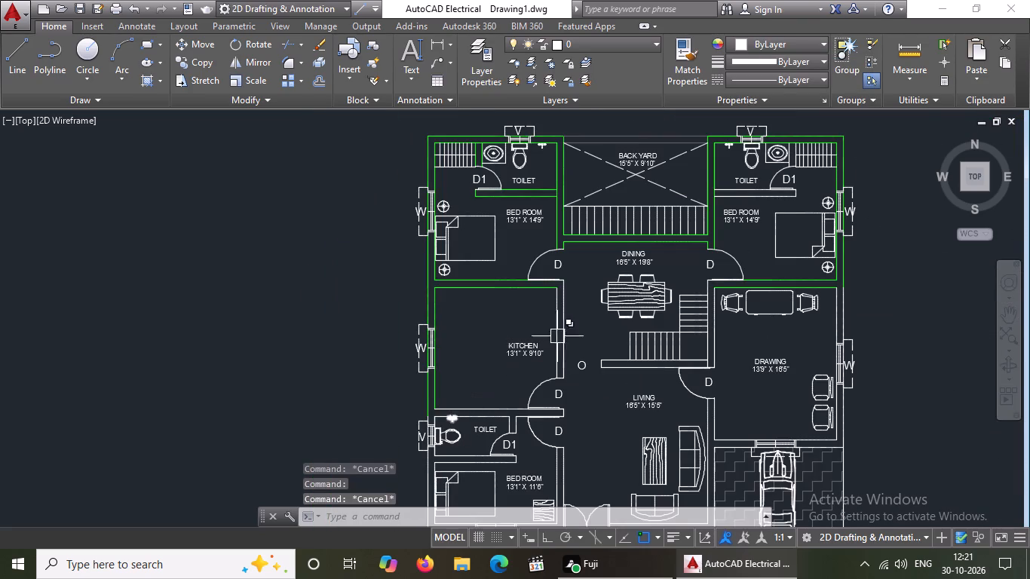
scroll(568, 308, up, 2)
click(535, 318)
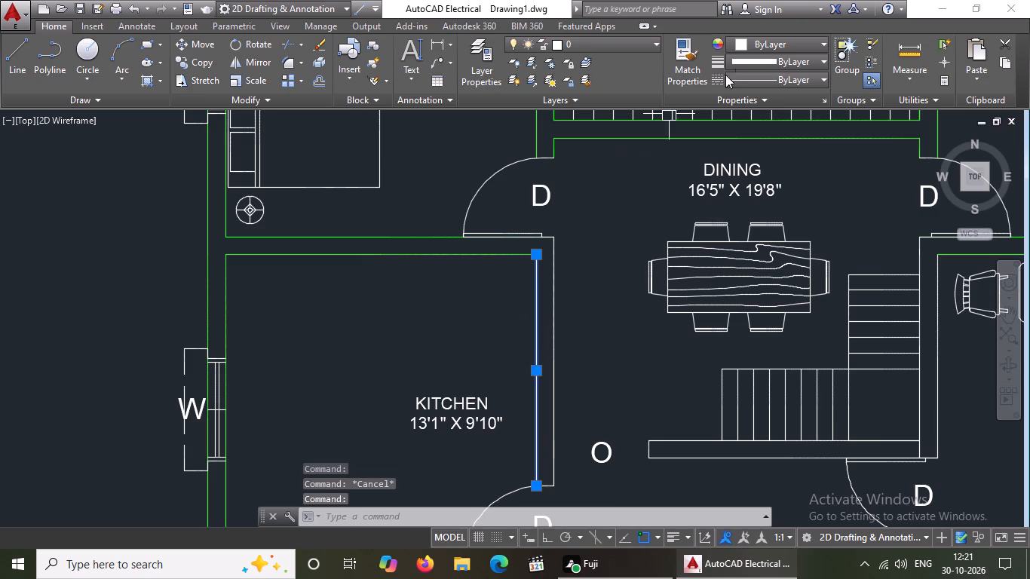
click(770, 46)
click(768, 198)
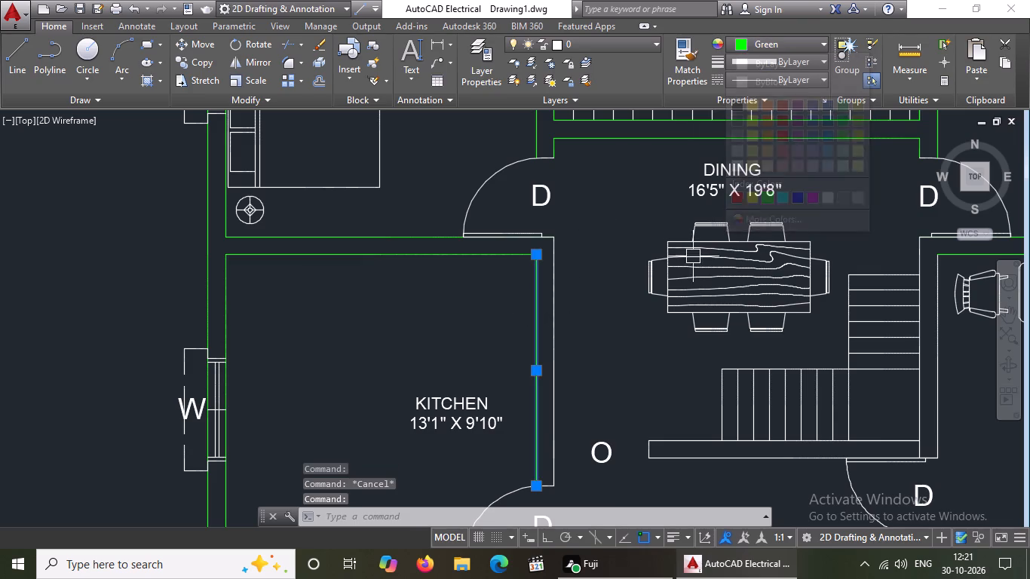
key(Escape)
click(550, 308)
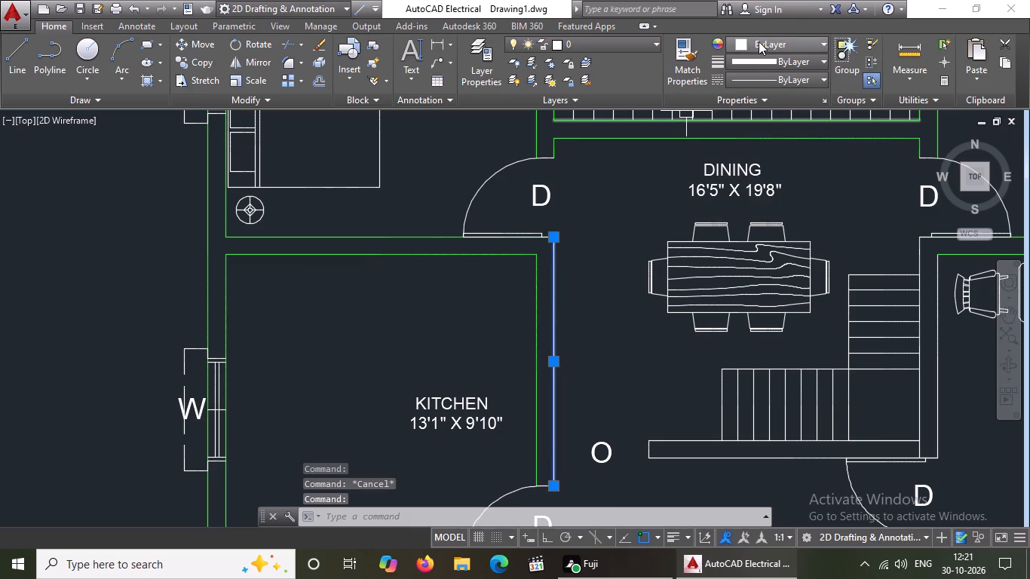
click(759, 41)
click(766, 195)
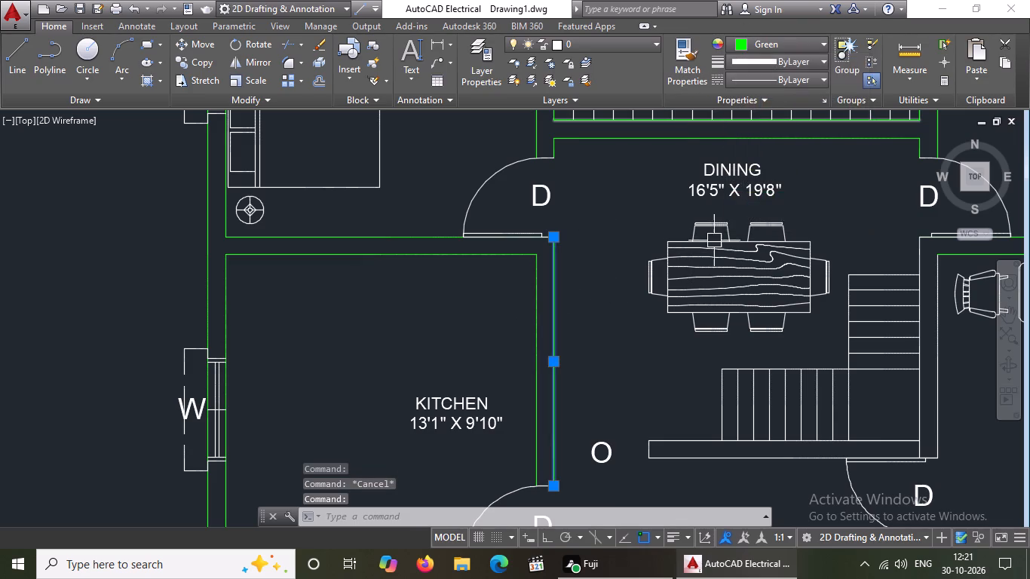
key(Escape)
Color the lines of the wall between the kitchen and the lower toilet green, including its short end line beside the doors.
scroll(597, 248, down, 2)
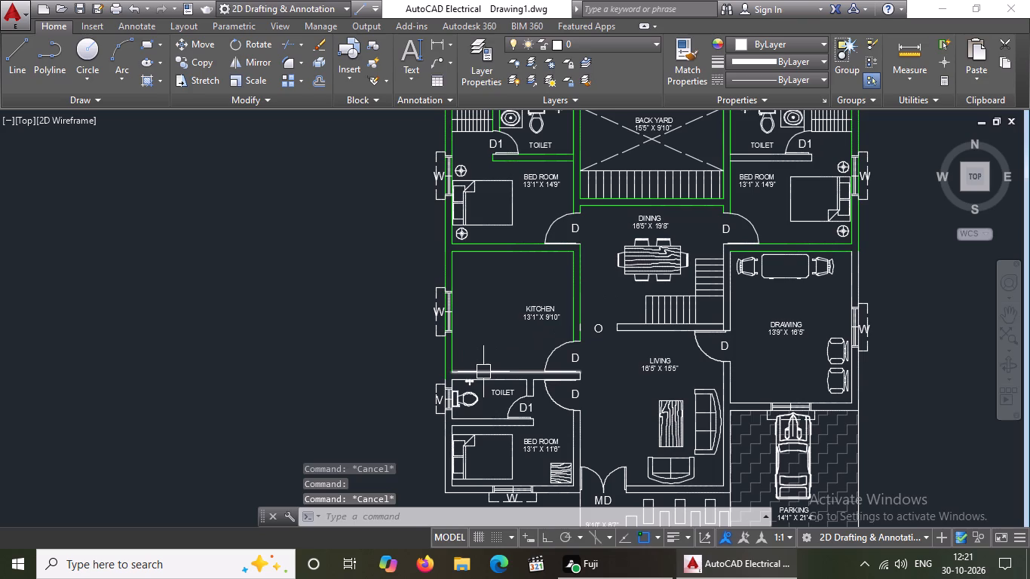
click(483, 372)
click(792, 47)
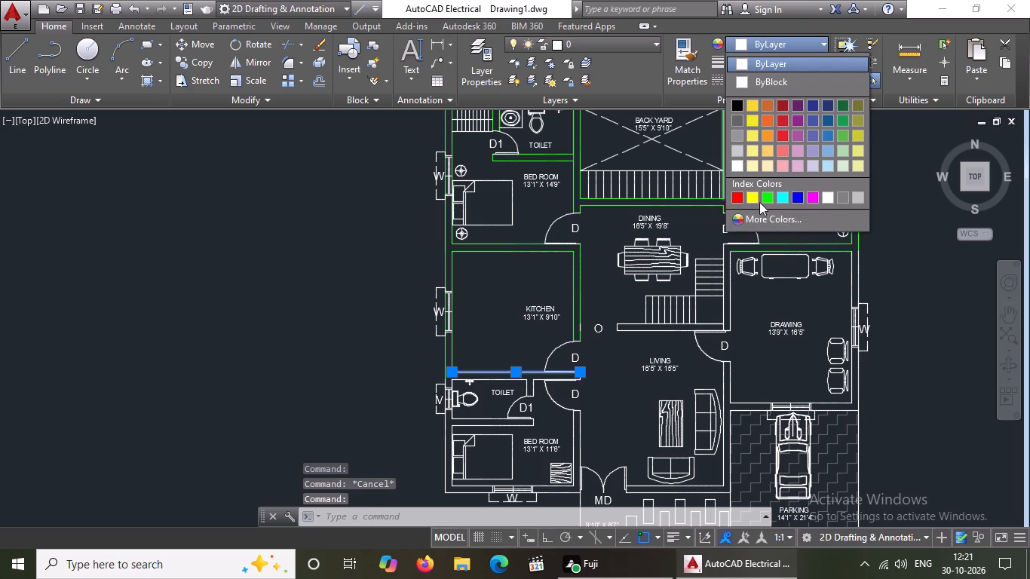
click(770, 196)
key(Escape)
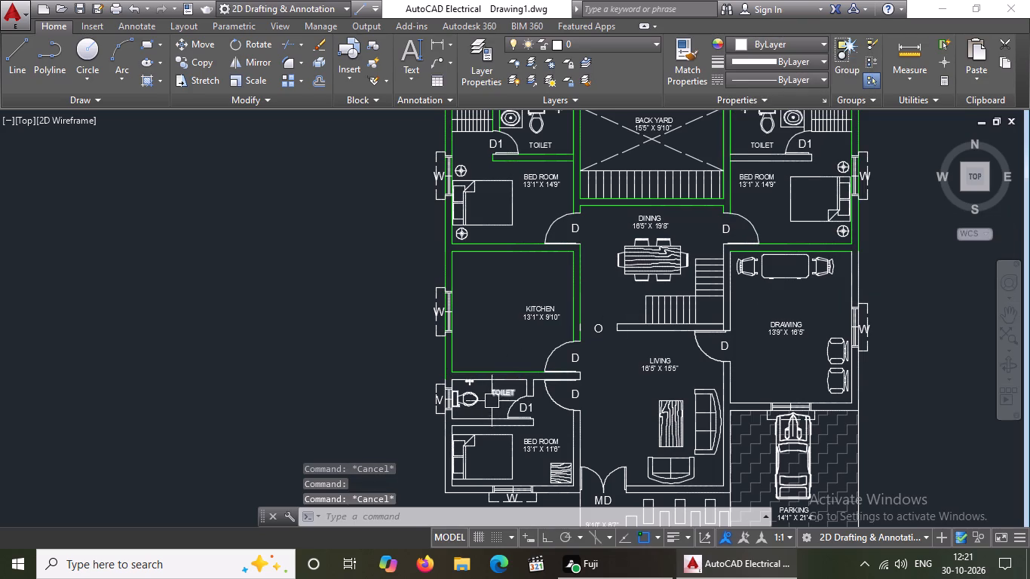
scroll(540, 399, up, 1)
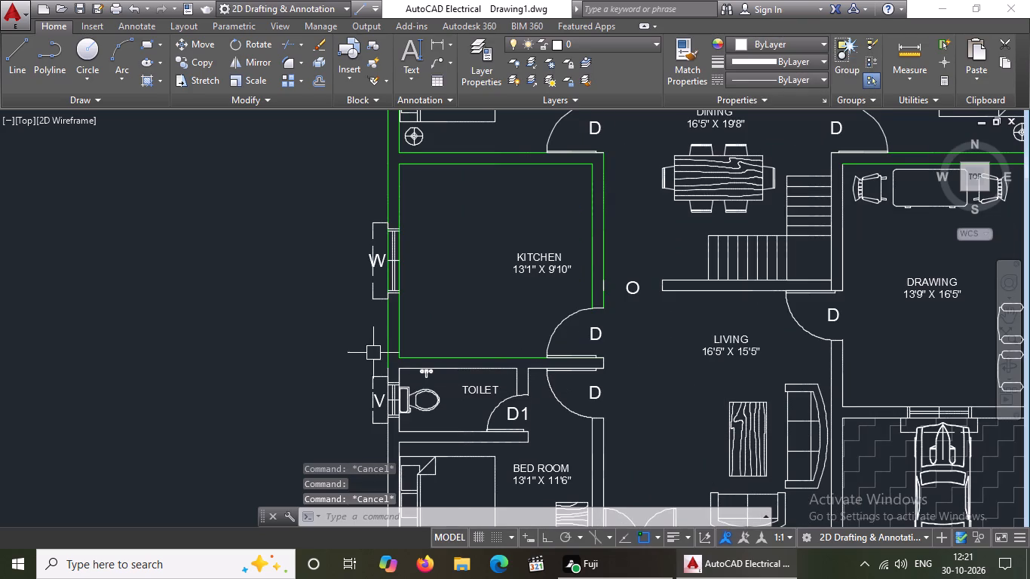
click(372, 345)
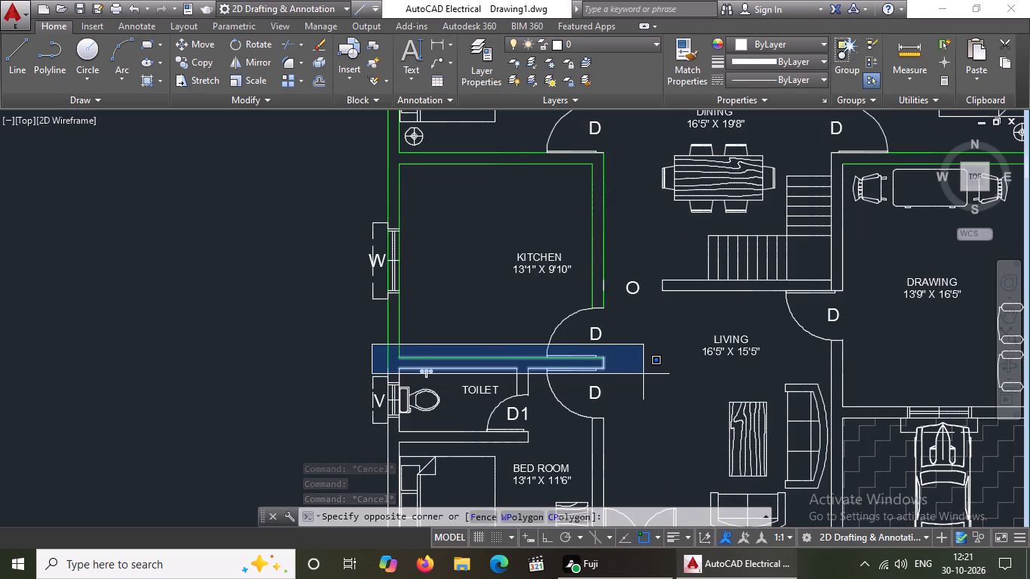
click(643, 374)
click(764, 44)
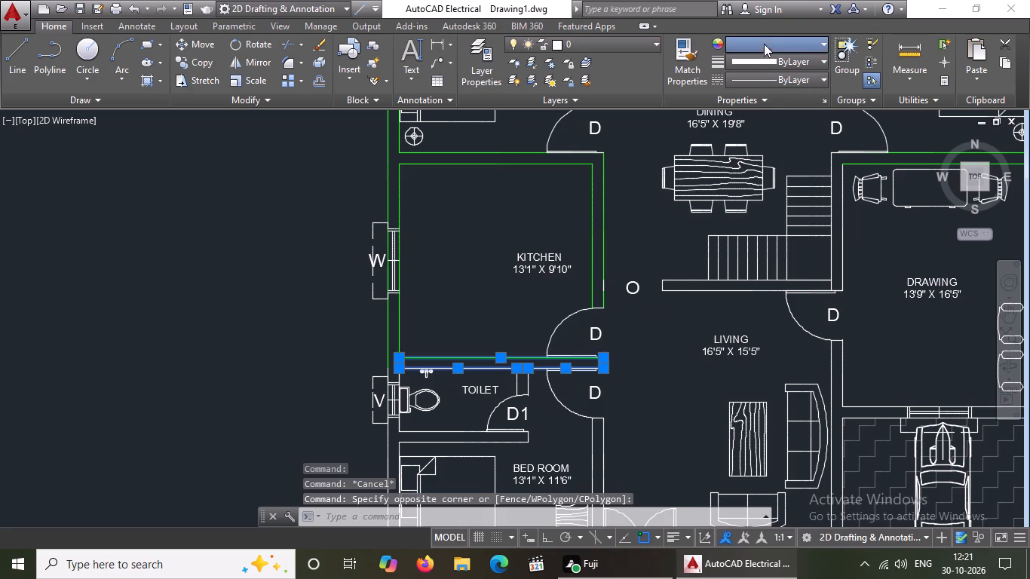
click(769, 198)
key(Escape)
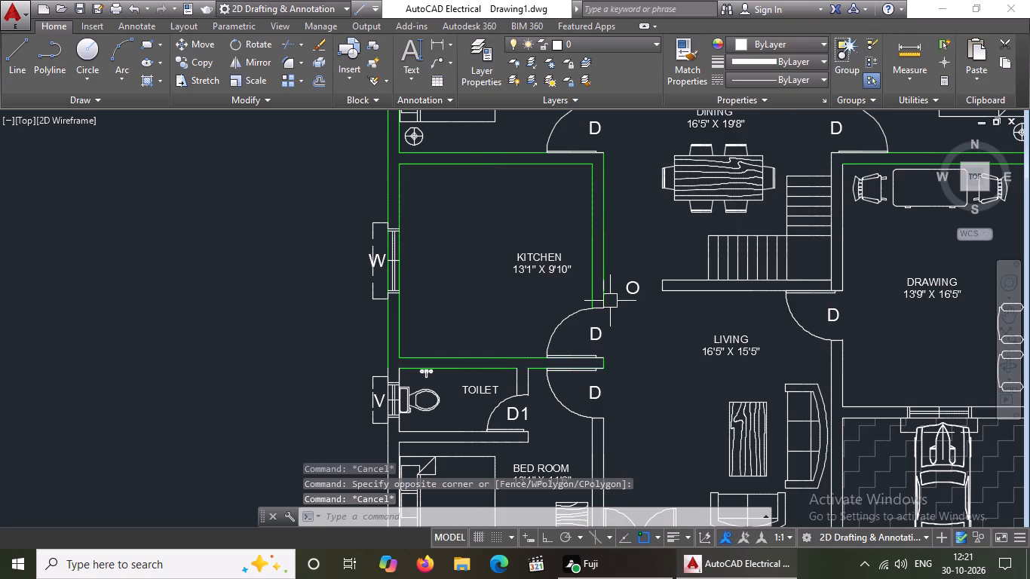
Color both lines of the wall between the dining-area staircase and the drawing room green.
scroll(560, 298, down, 3)
scroll(624, 274, up, 5)
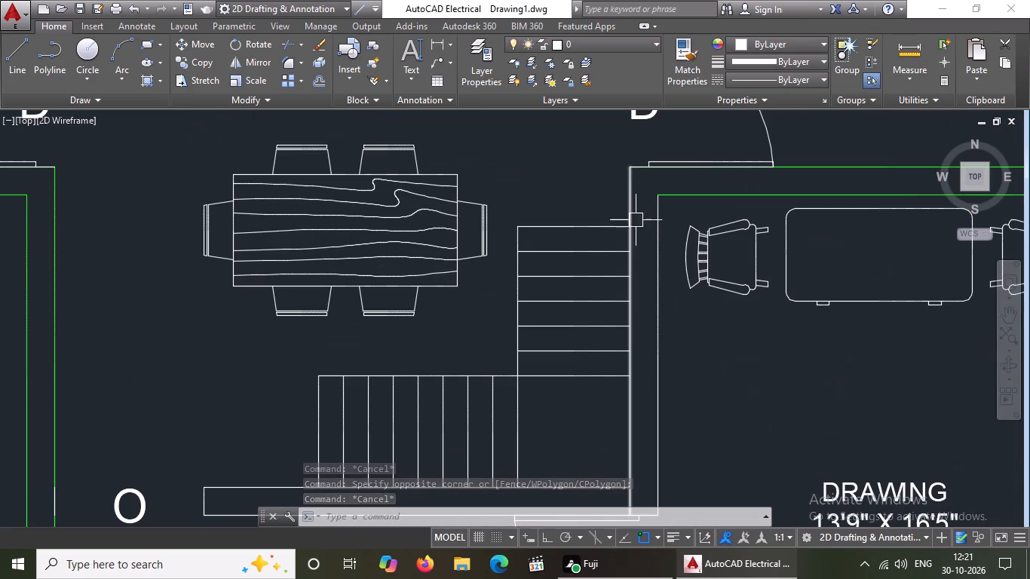
click(631, 199)
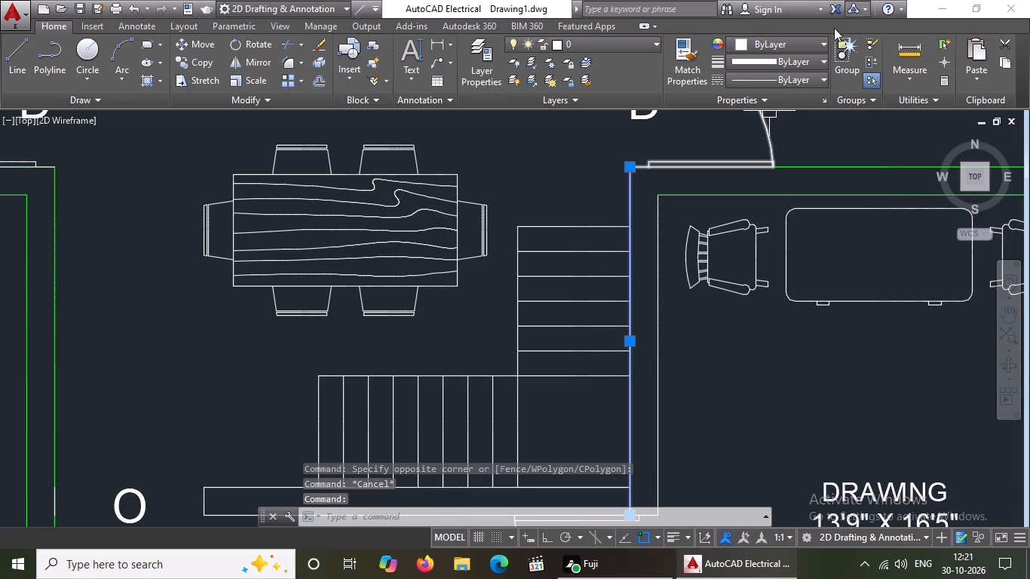
click(795, 40)
click(766, 192)
key(Escape)
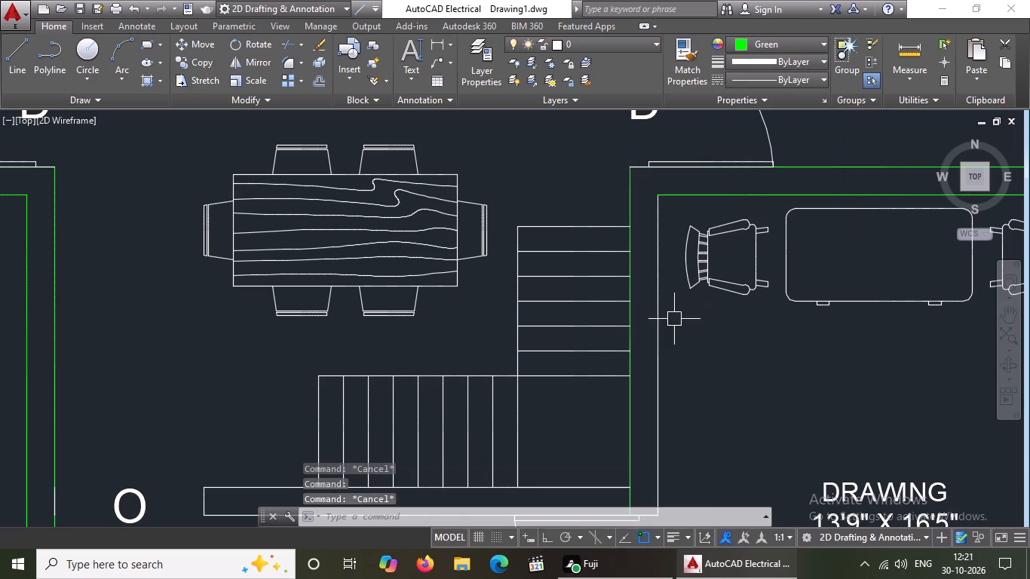
click(661, 323)
click(808, 43)
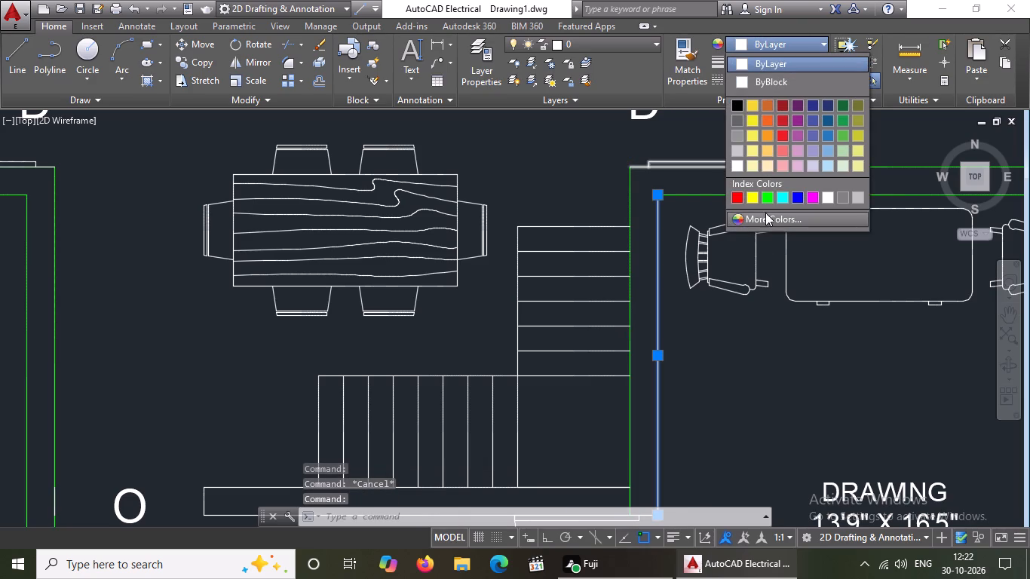
click(765, 198)
key(Escape)
Color the right exterior wall's outer line along the drawing room and parking, and the drawing room's inner line, green.
scroll(672, 241, down, 3)
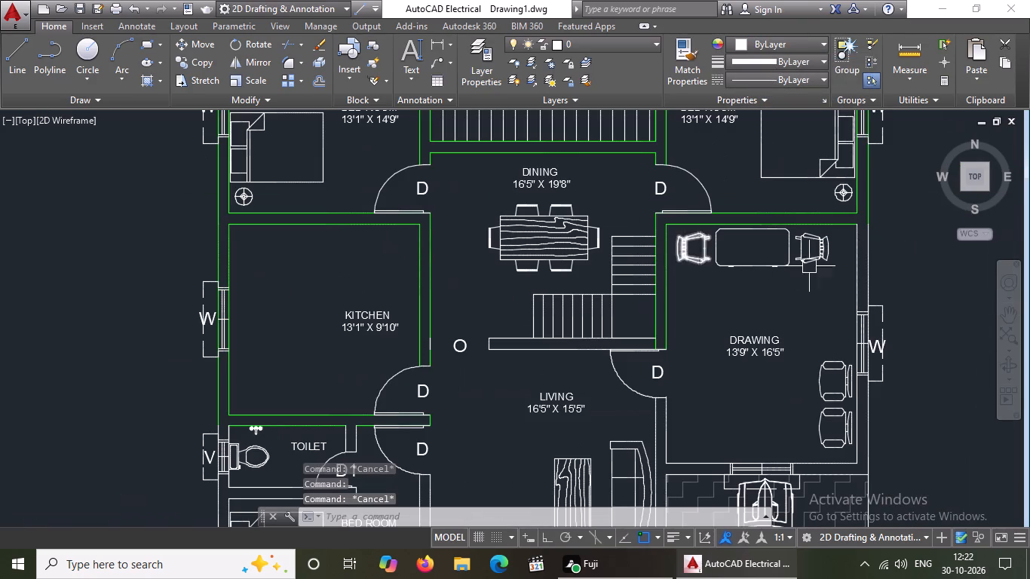
click(865, 259)
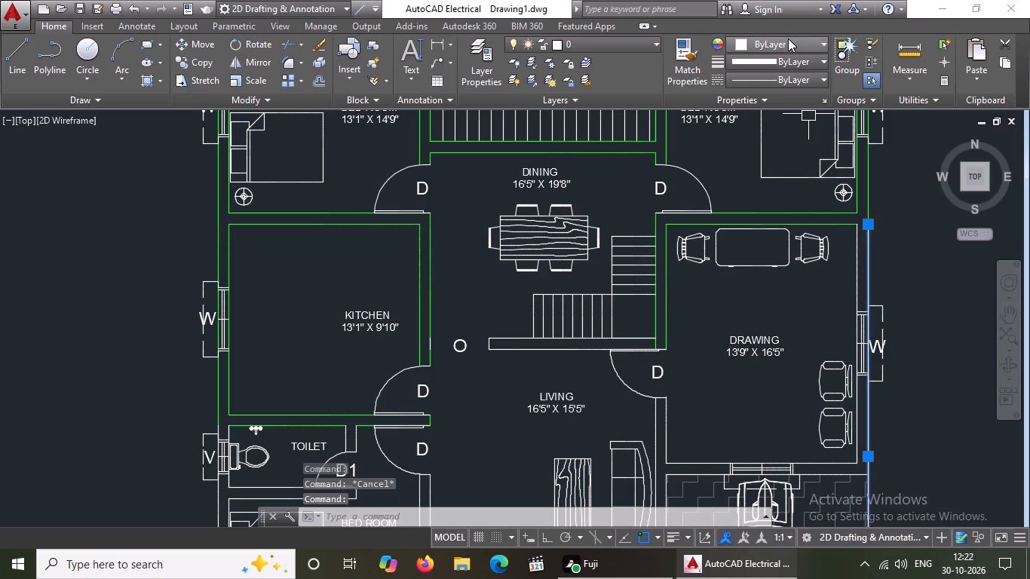
click(788, 39)
click(765, 196)
key(Escape)
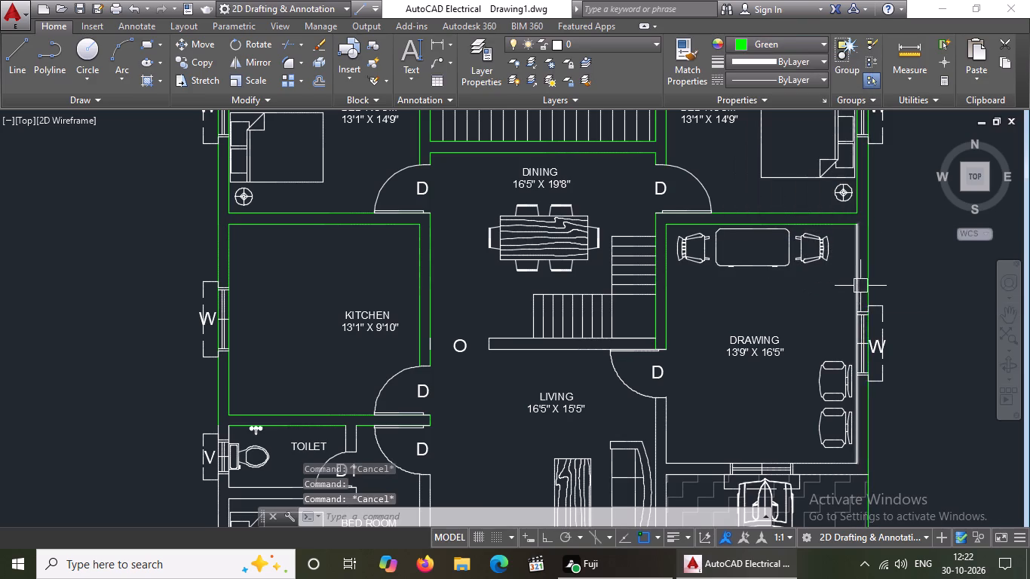
click(857, 279)
click(765, 43)
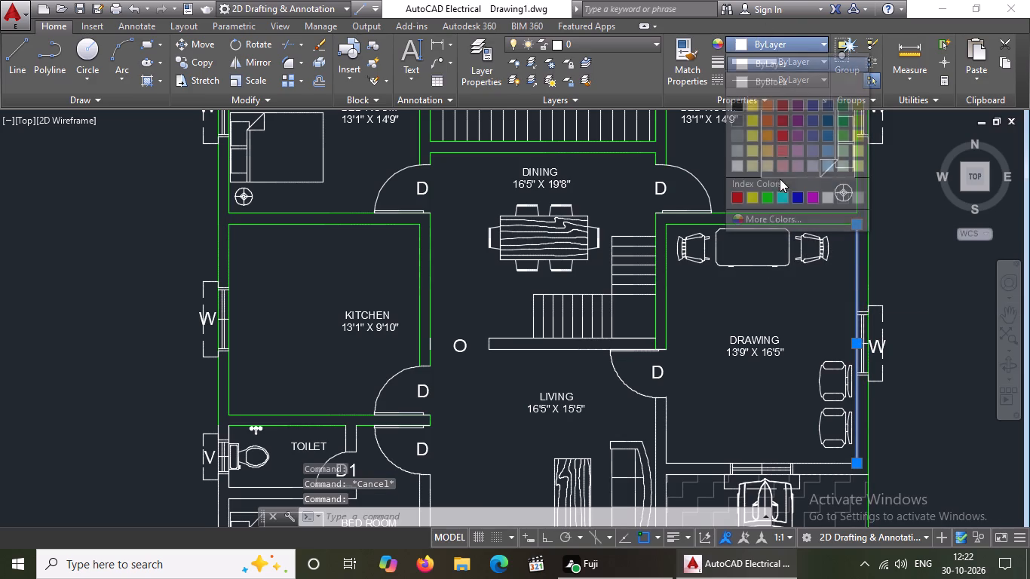
click(769, 191)
key(Escape)
Color the bottom boundary line running below the entrance porch and the parking area green.
scroll(738, 244, down, 2)
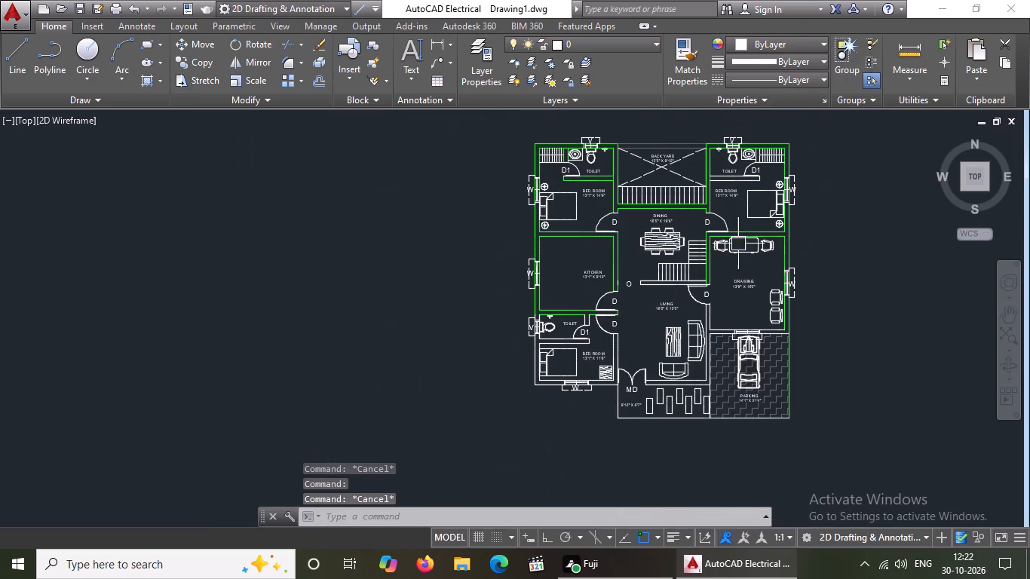
scroll(793, 440, up, 1)
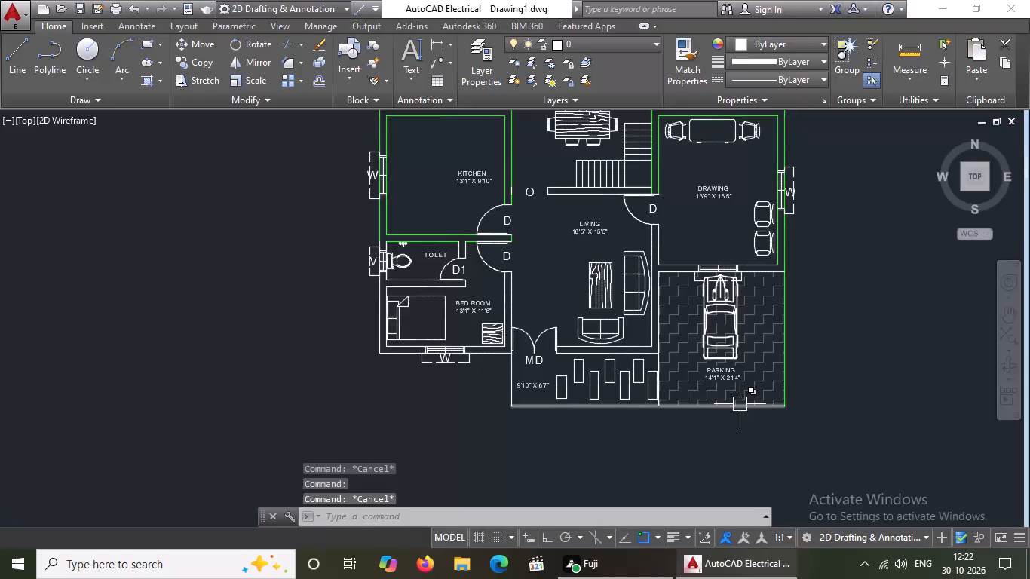
click(740, 404)
click(743, 42)
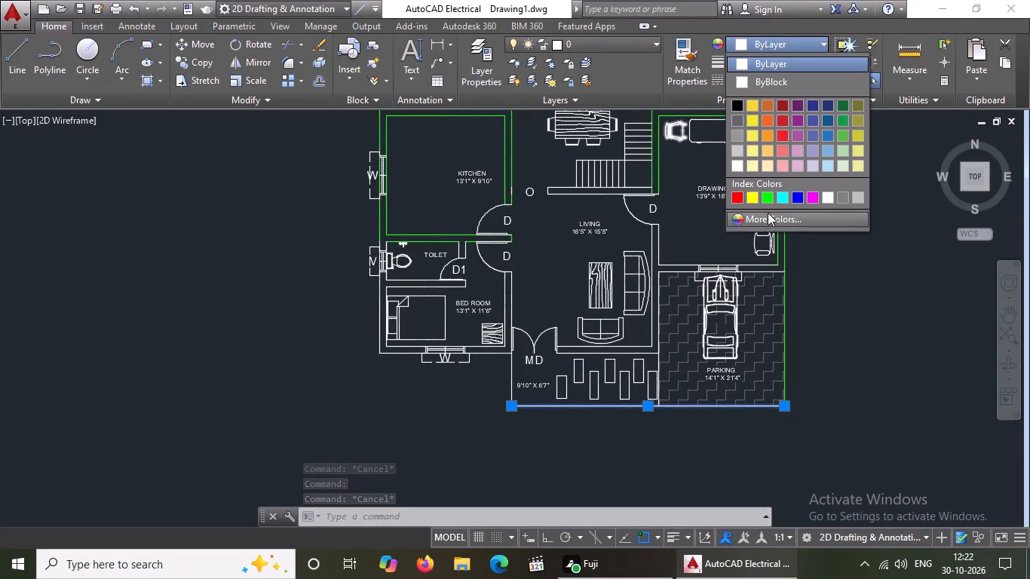
click(767, 198)
key(Escape)
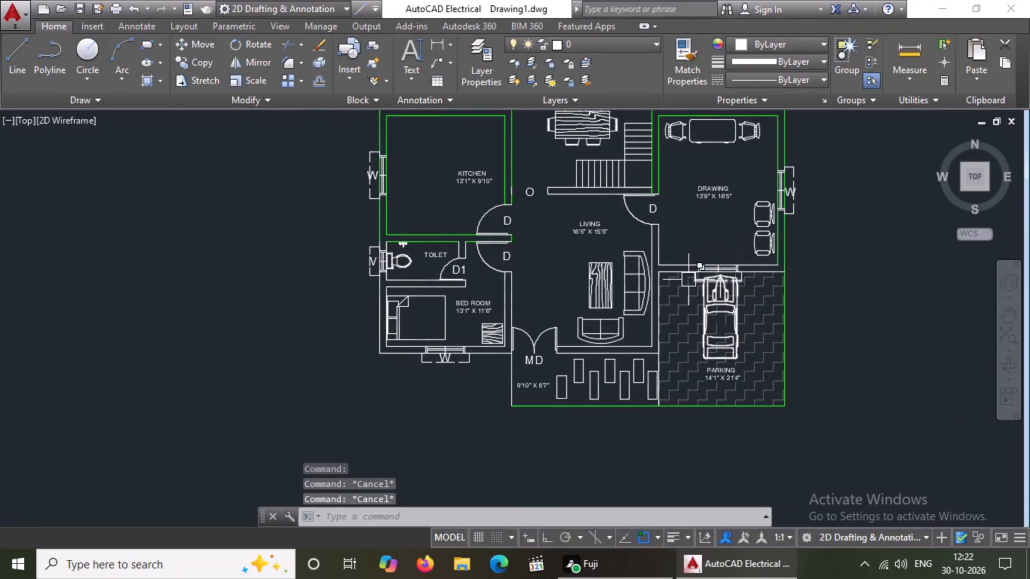
Color both lines of the wall between the drawing room and the parking area green.
scroll(778, 277, up, 2)
click(740, 248)
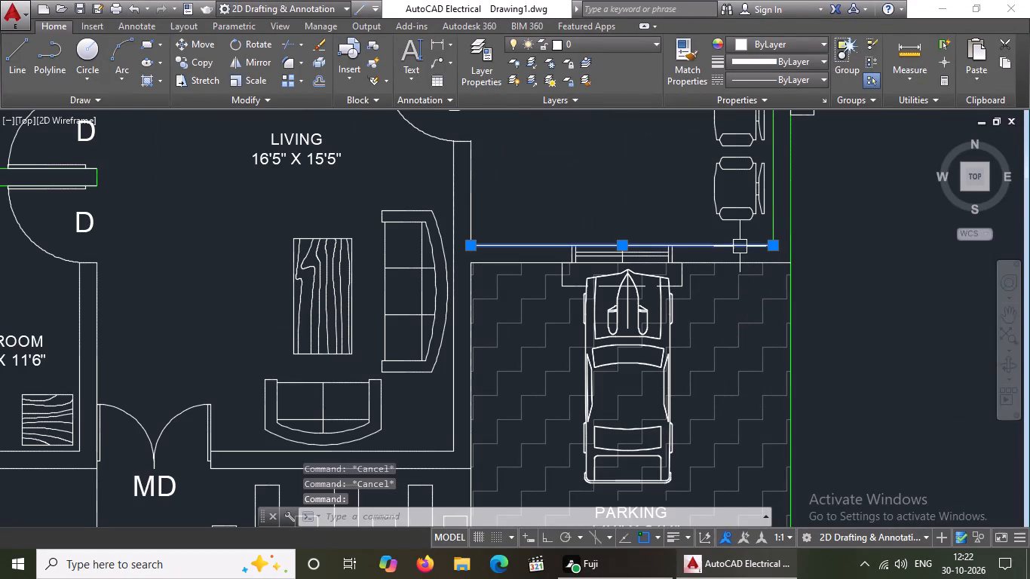
click(801, 37)
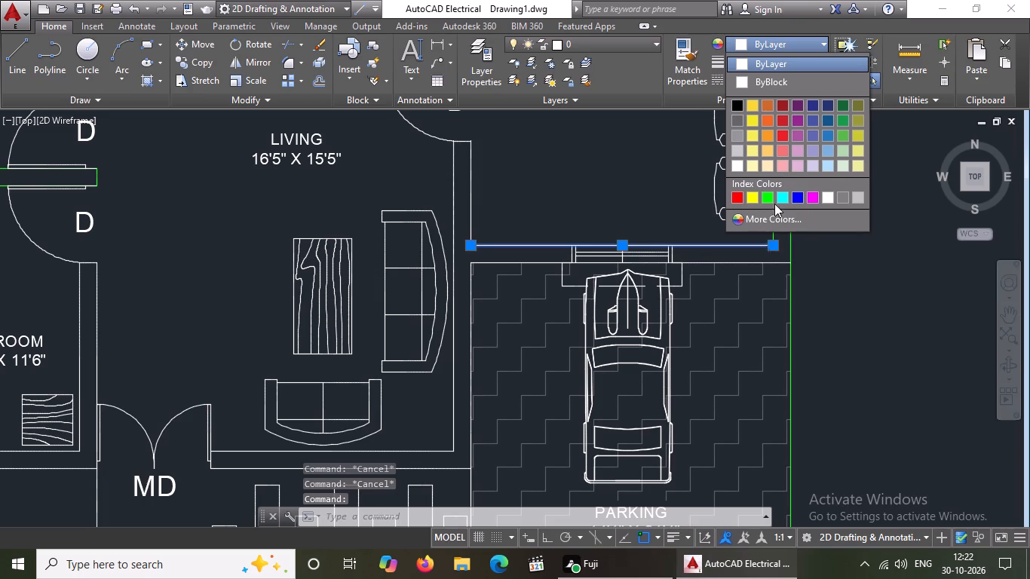
click(770, 198)
key(Escape)
scroll(766, 266, up, 3)
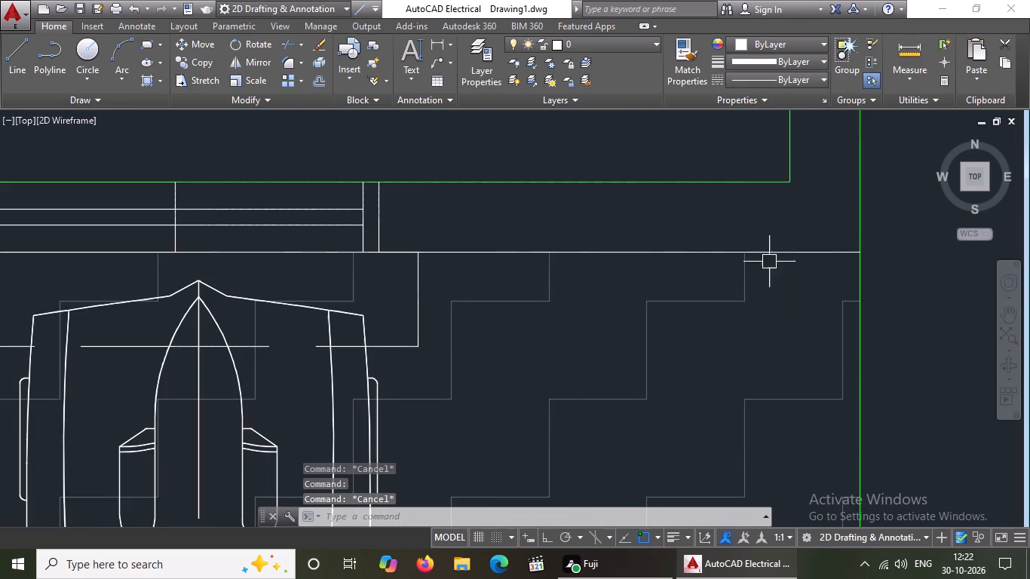
click(779, 253)
click(782, 38)
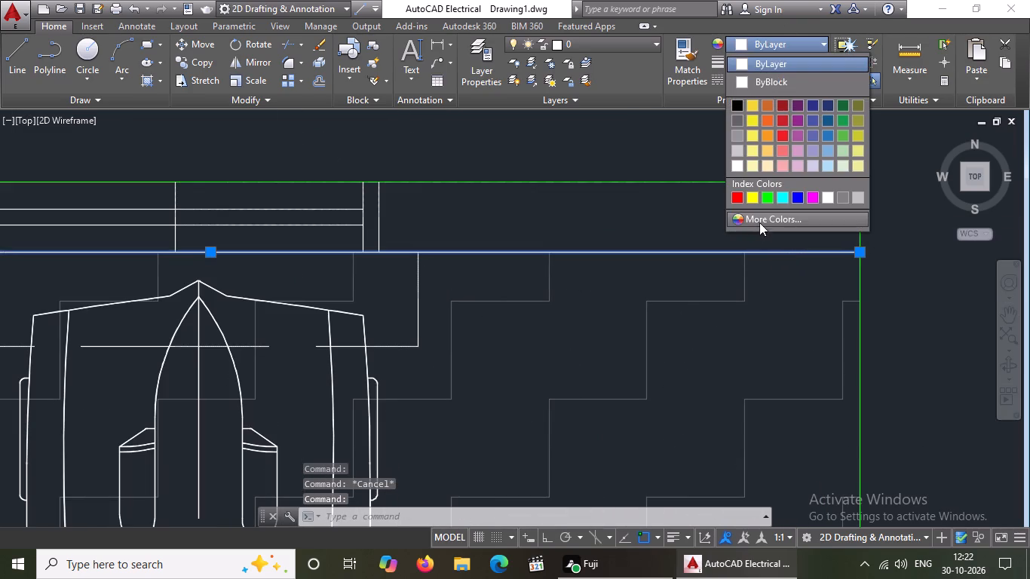
click(767, 194)
key(Escape)
scroll(718, 273, down, 3)
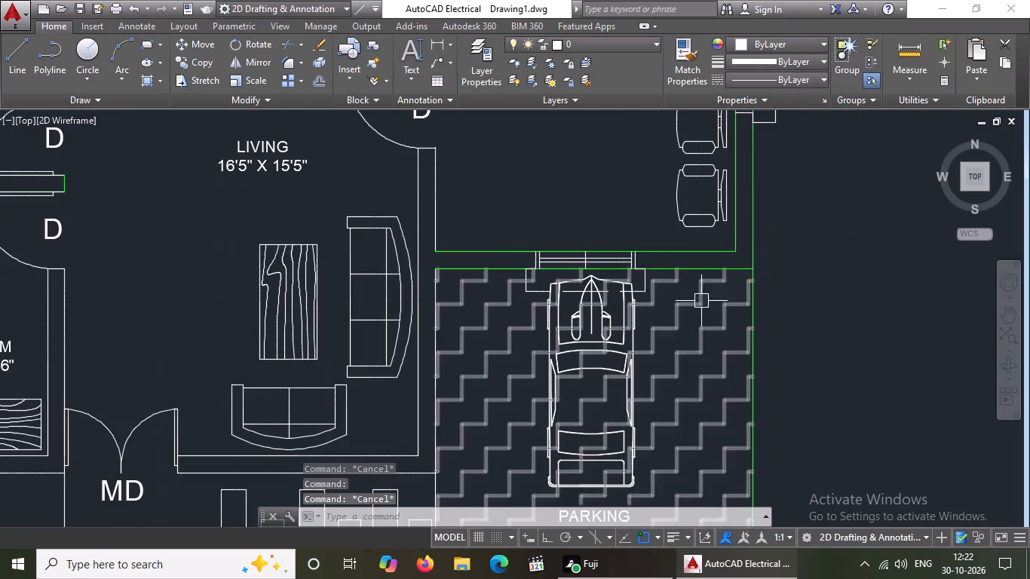
scroll(566, 274, down, 2)
scroll(507, 364, up, 3)
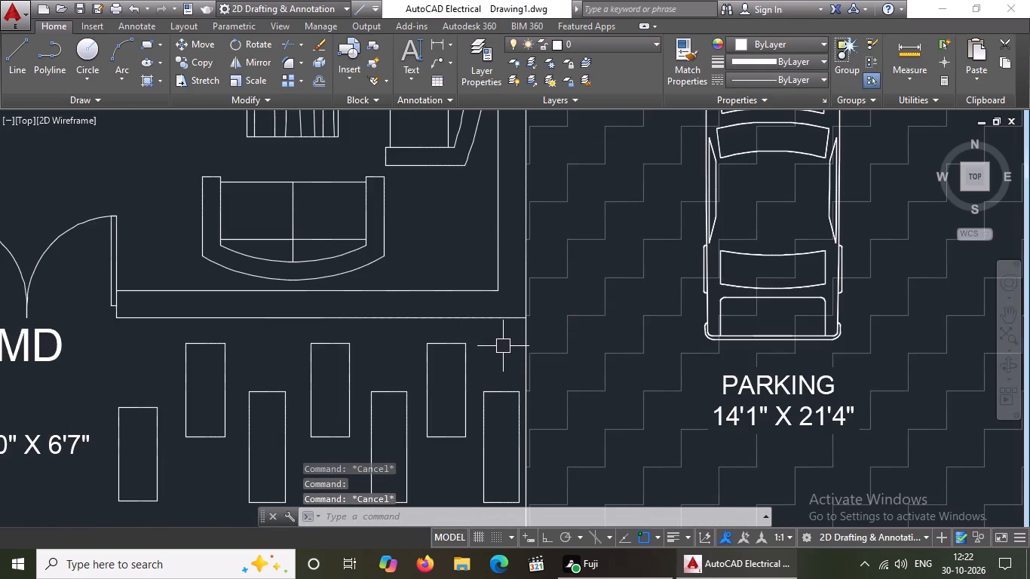
Color the left exterior wall's outer line along the lower toilet and bedroom, and the bedroom's inner line, green.
scroll(503, 346, down, 2)
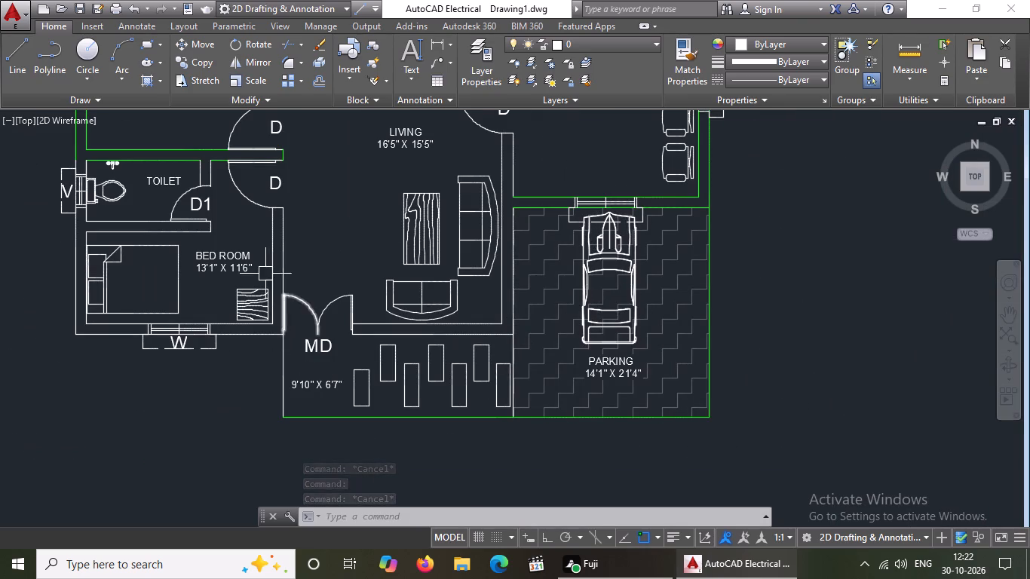
click(72, 288)
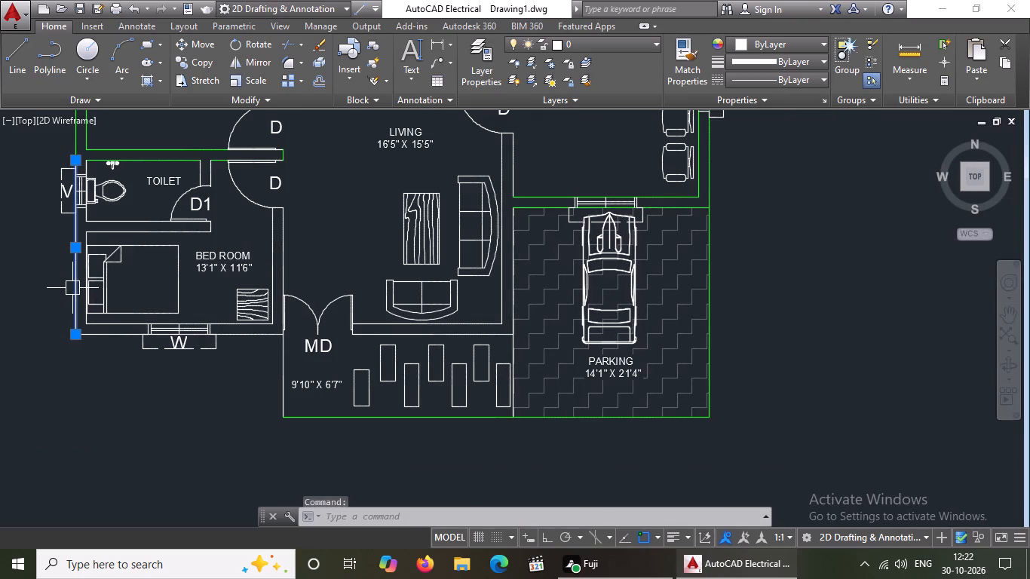
click(746, 42)
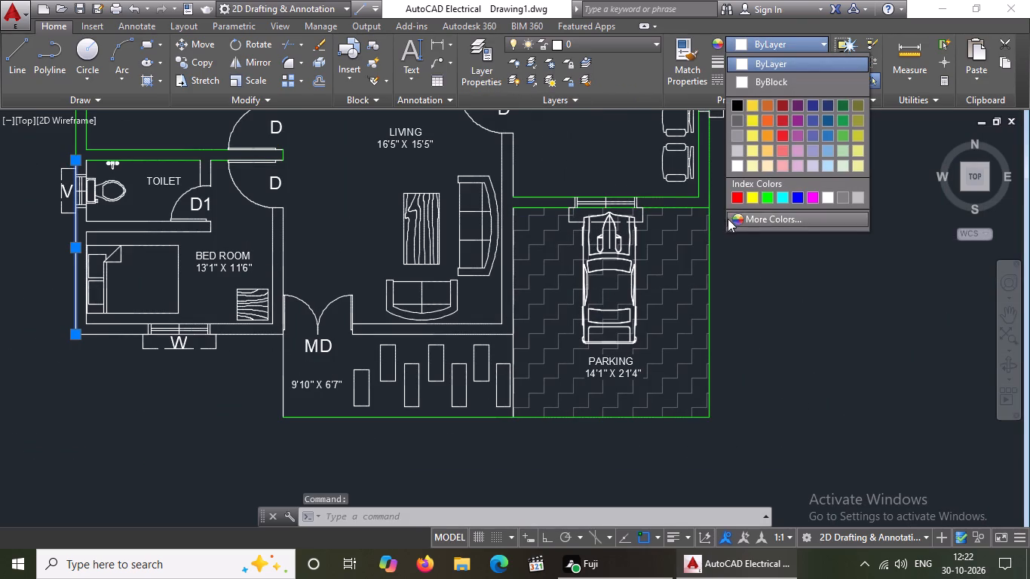
click(768, 200)
key(Escape)
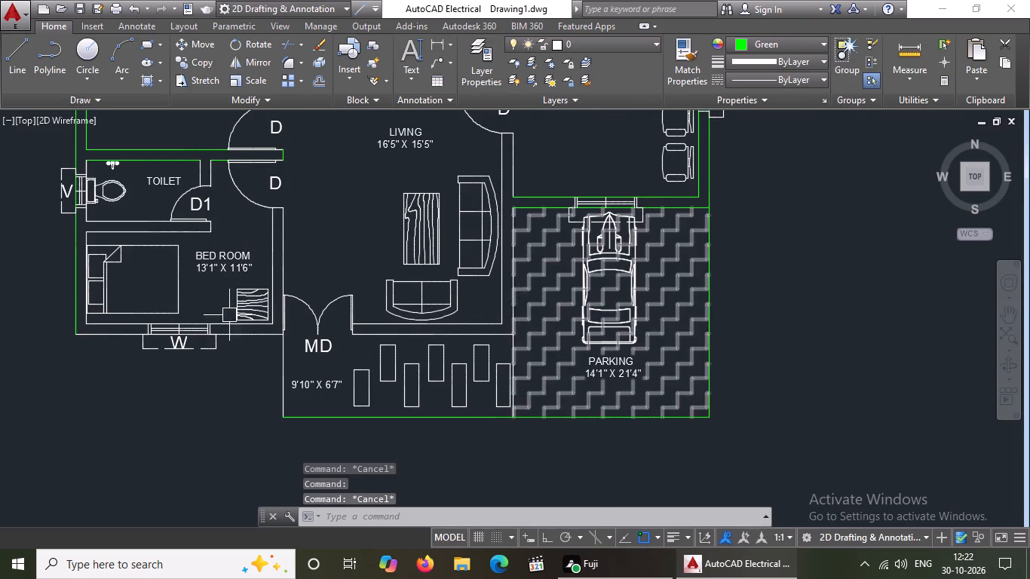
scroll(90, 320, up, 2)
click(78, 326)
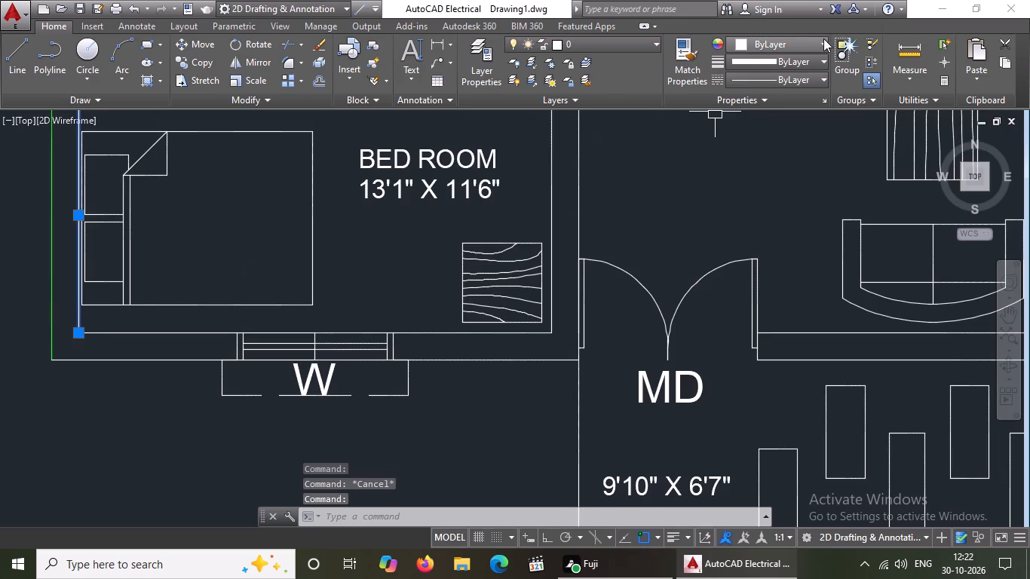
click(814, 41)
click(765, 194)
key(Escape)
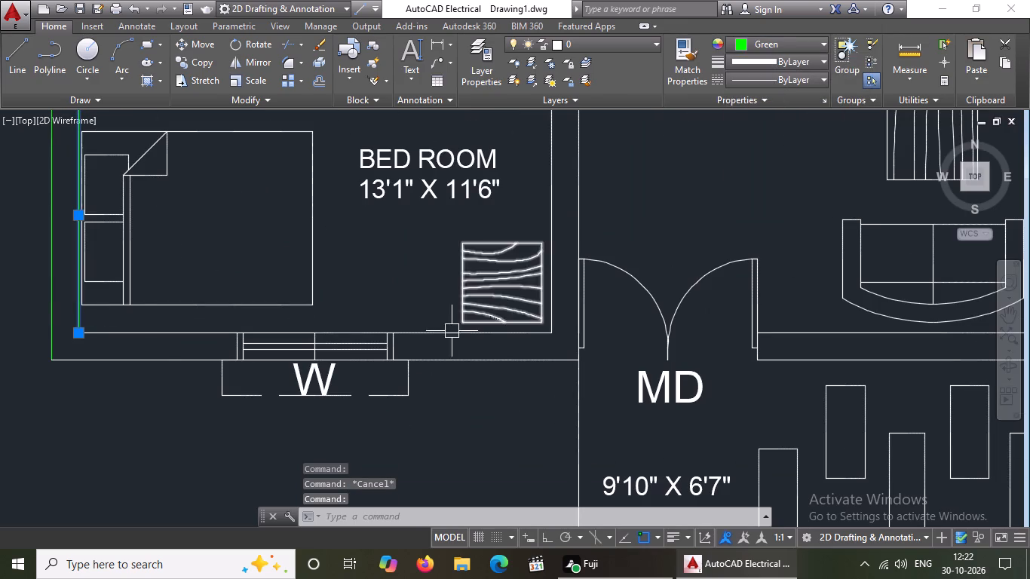
Color the outer and inner lines of the lower bedroom's bottom wall, at the window, green.
drag(139, 365, 146, 365)
click(795, 39)
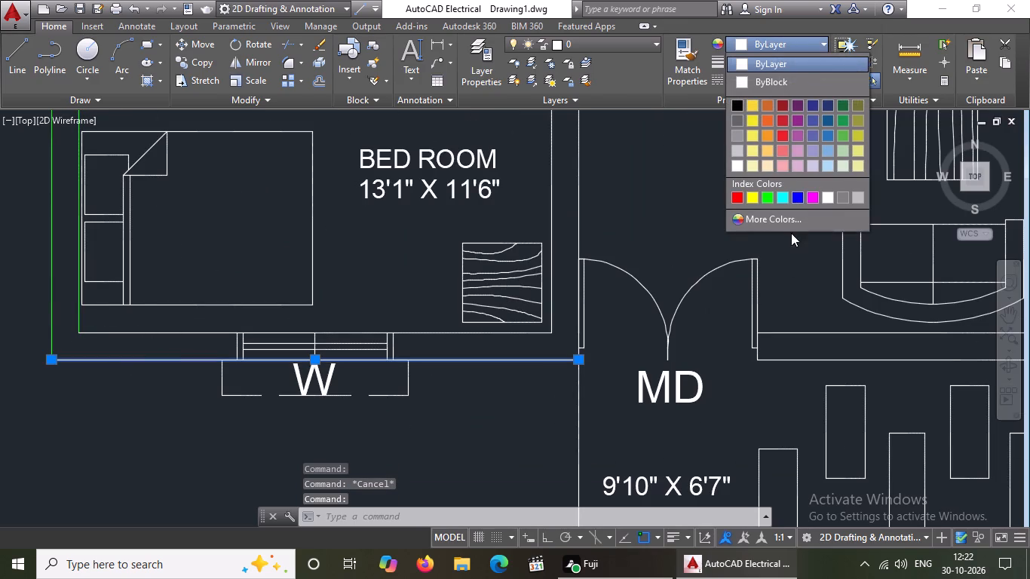
click(765, 195)
key(Escape)
click(426, 334)
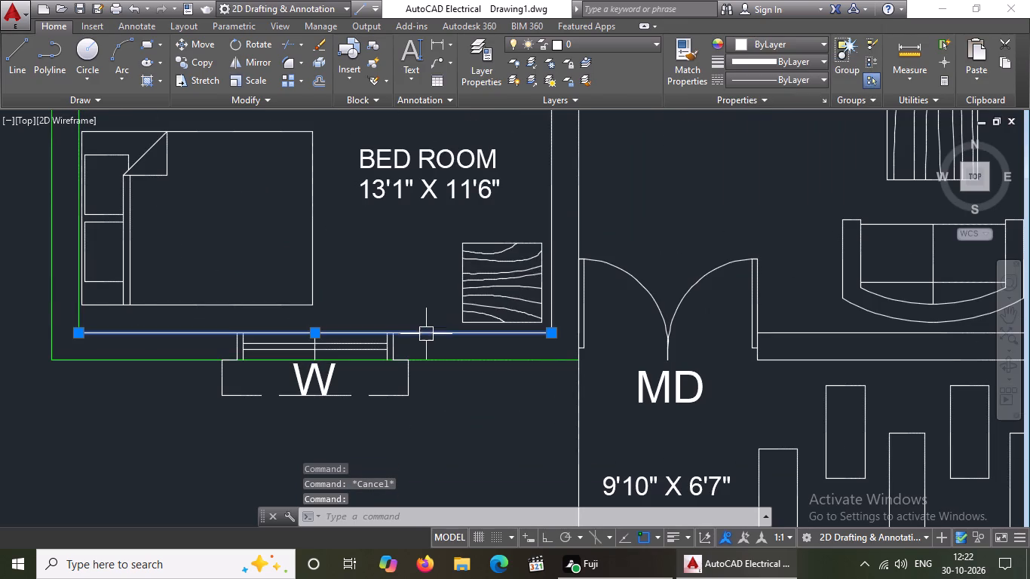
click(778, 45)
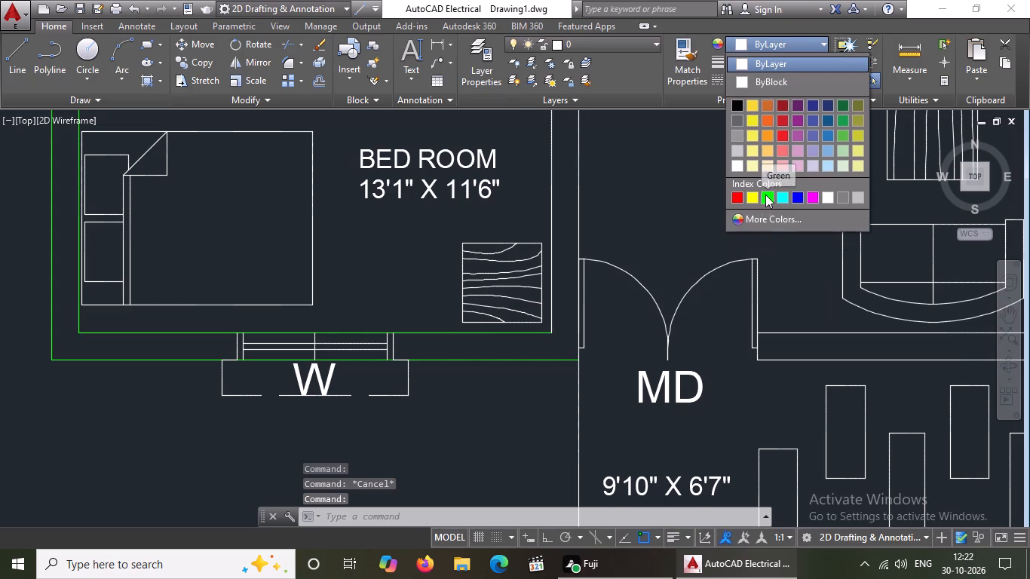
click(765, 195)
key(Escape)
Color both lines of the wall between the lower bedroom and the living room green.
scroll(689, 267, down, 2)
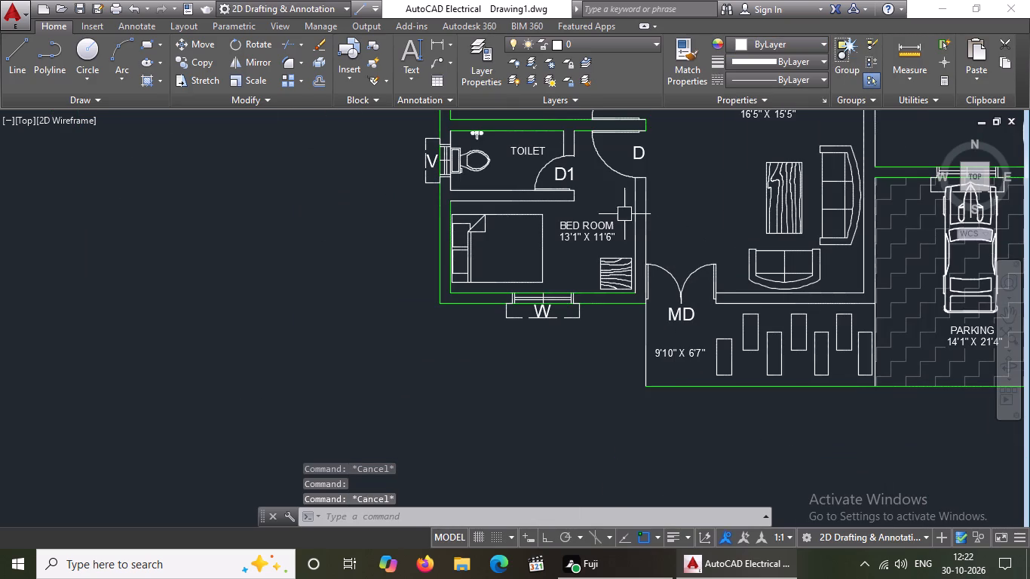
click(632, 206)
click(801, 47)
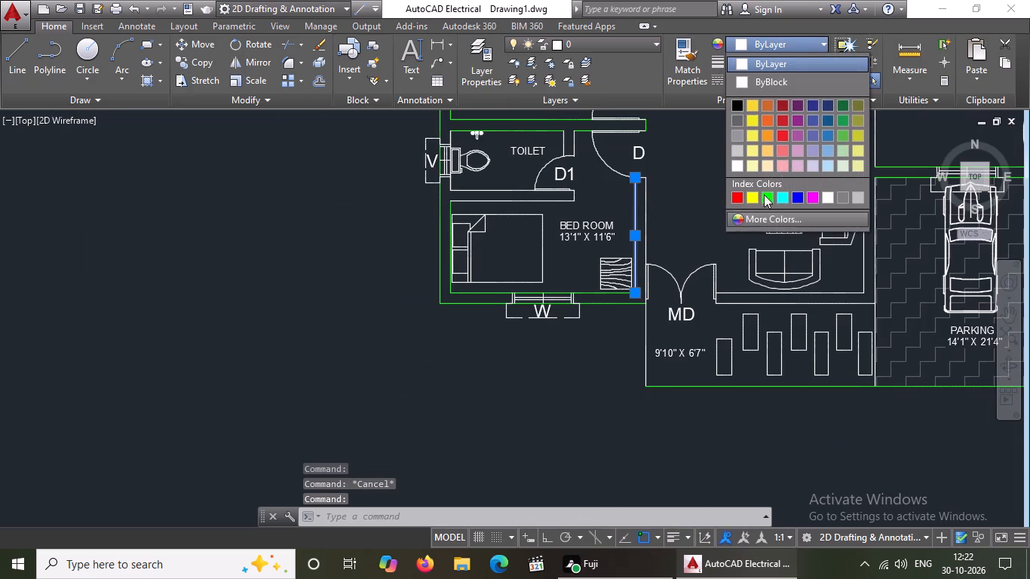
click(771, 189)
key(Escape)
click(634, 201)
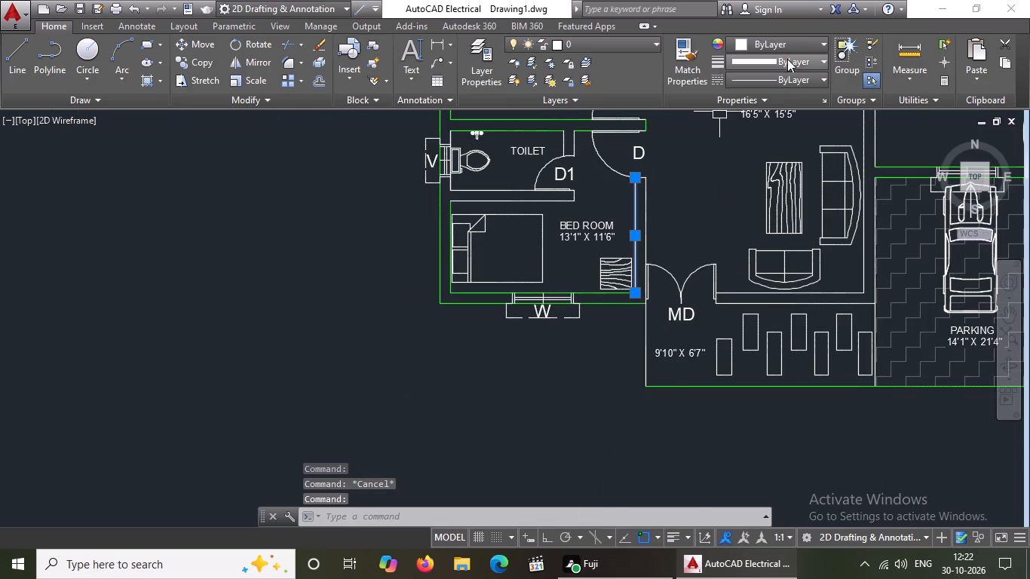
click(792, 39)
click(767, 193)
key(Escape)
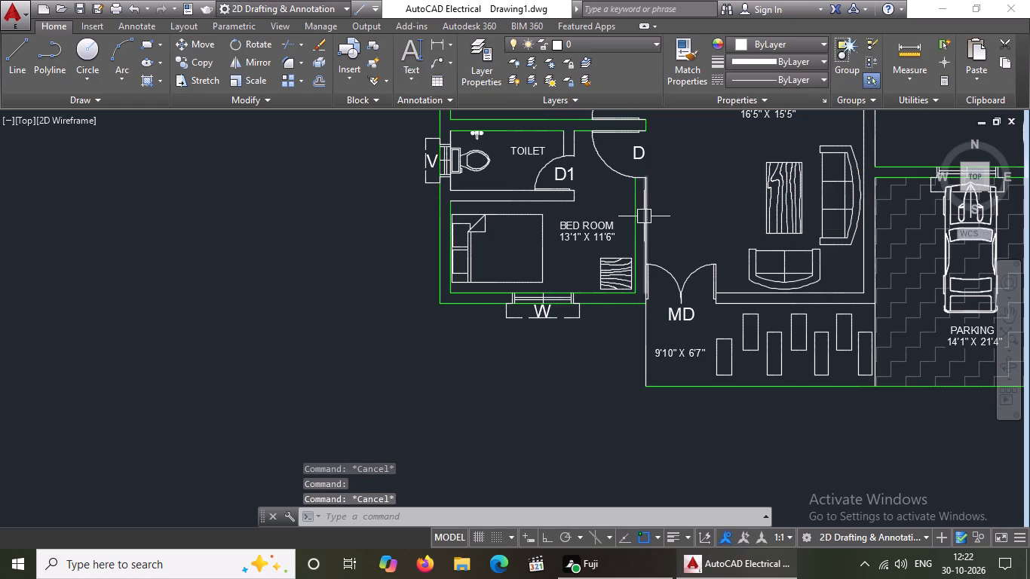
click(647, 206)
click(789, 48)
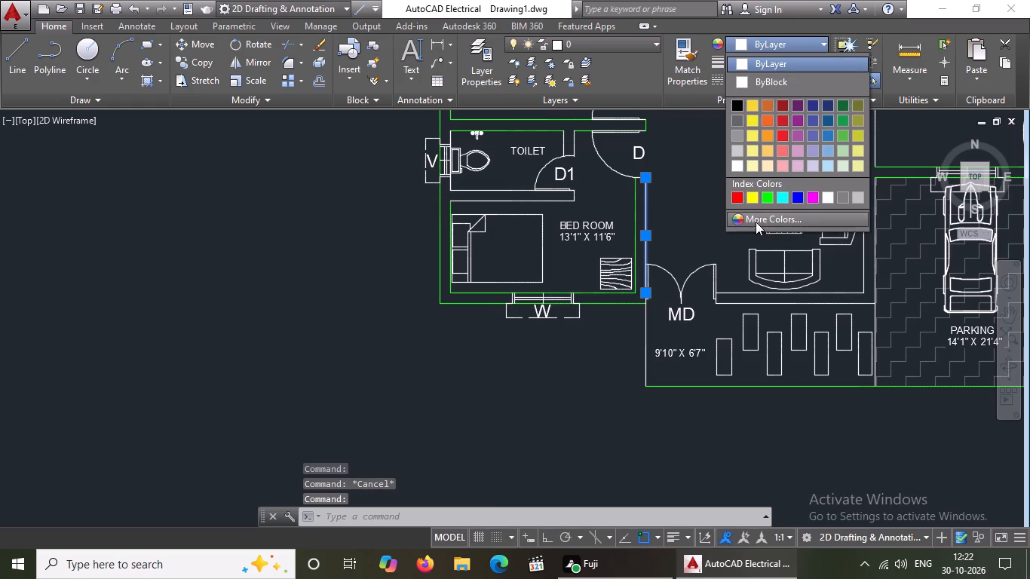
click(768, 198)
key(Escape)
Color the left boundary line of the entrance porch green.
click(644, 340)
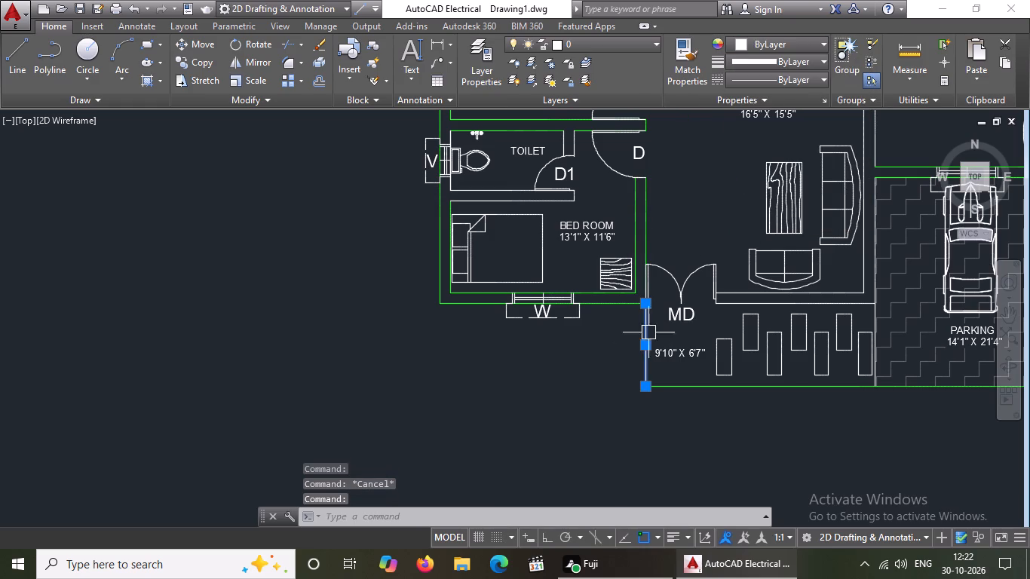
click(769, 49)
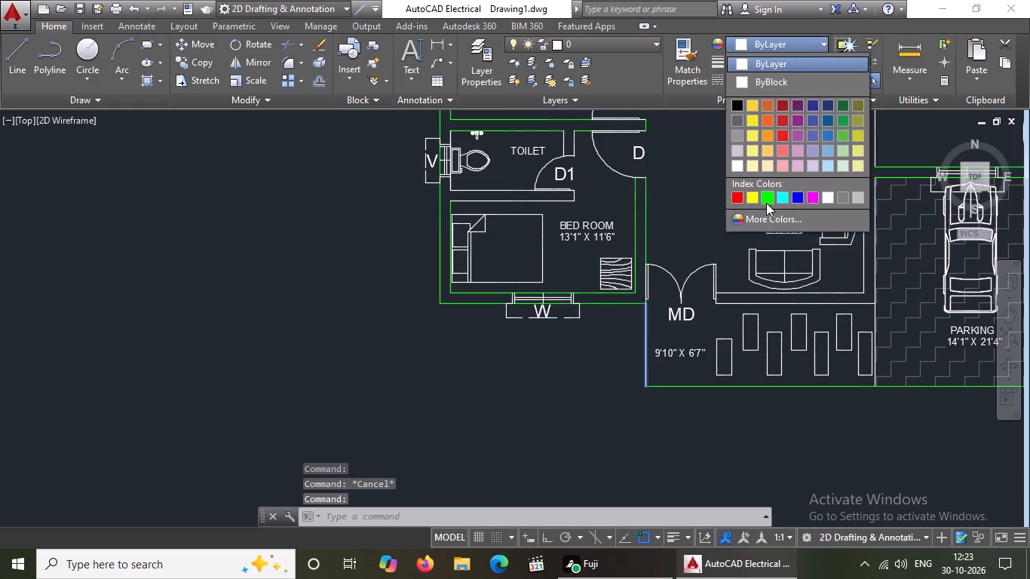
click(770, 195)
key(Escape)
Color both lines of the wall between the living room and the entrance porch, beside the main door, green.
scroll(718, 311, down, 3)
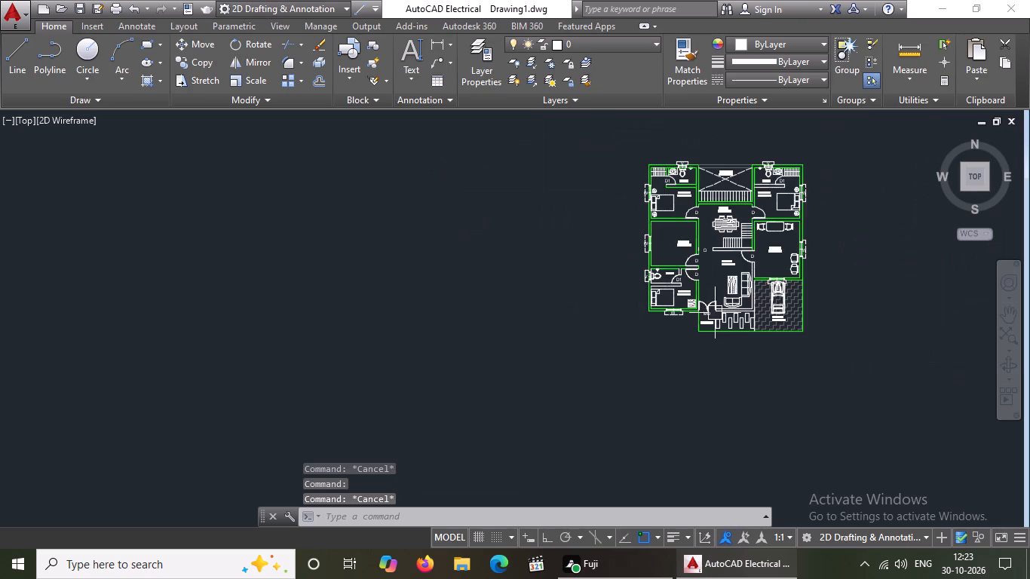
scroll(755, 302, up, 3)
click(697, 340)
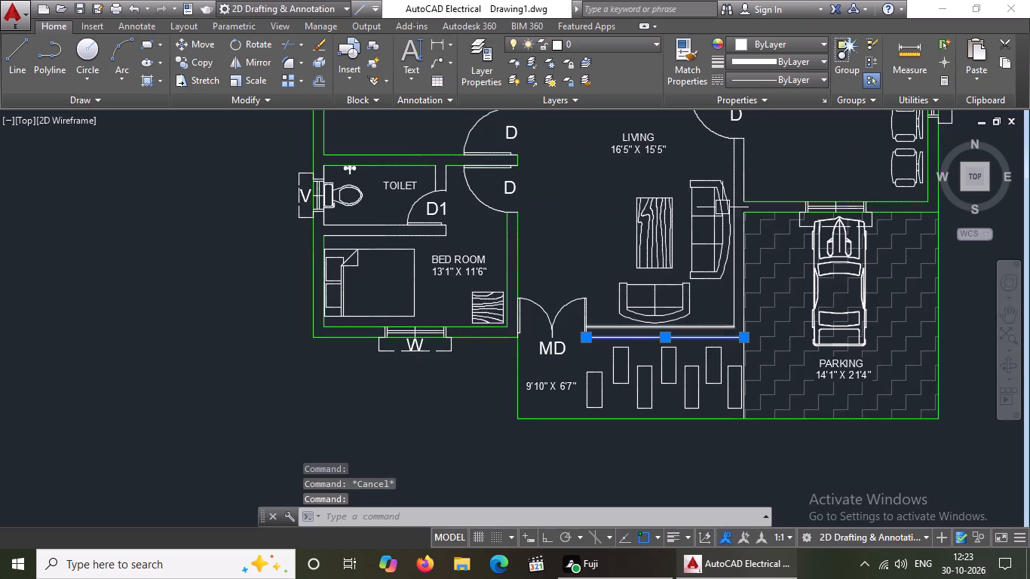
click(764, 38)
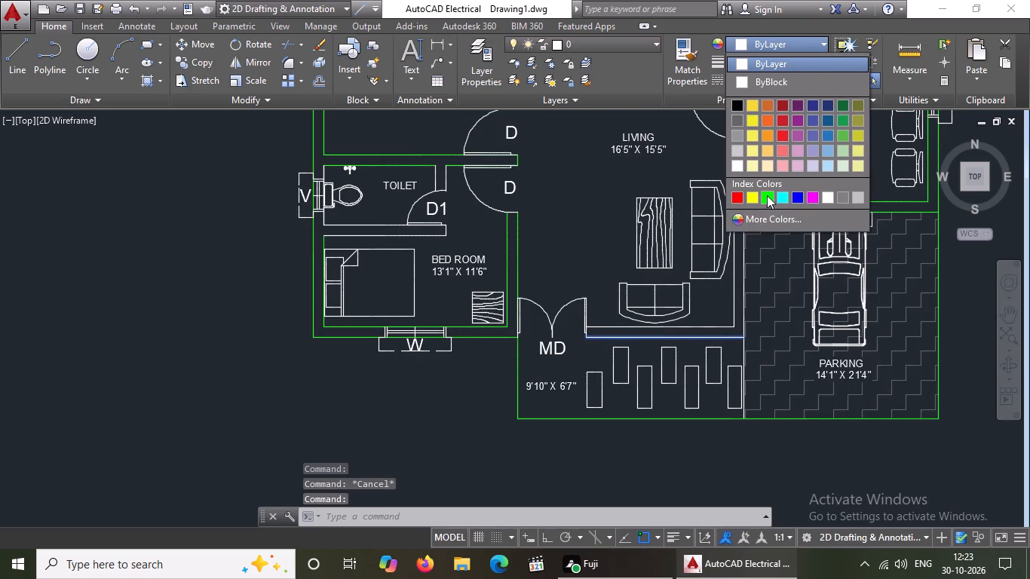
click(767, 195)
key(Escape)
click(713, 326)
click(811, 47)
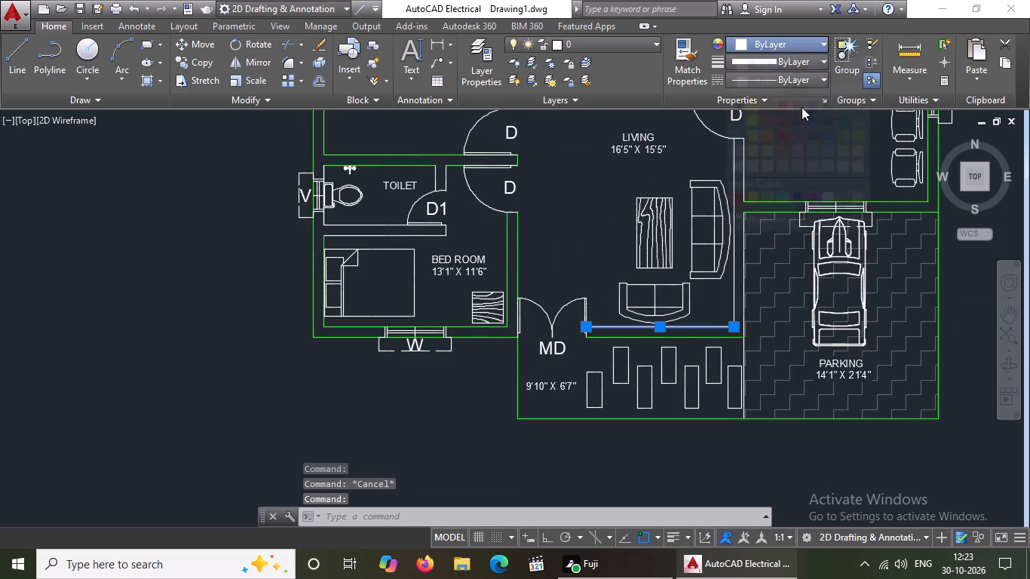
click(766, 196)
key(Escape)
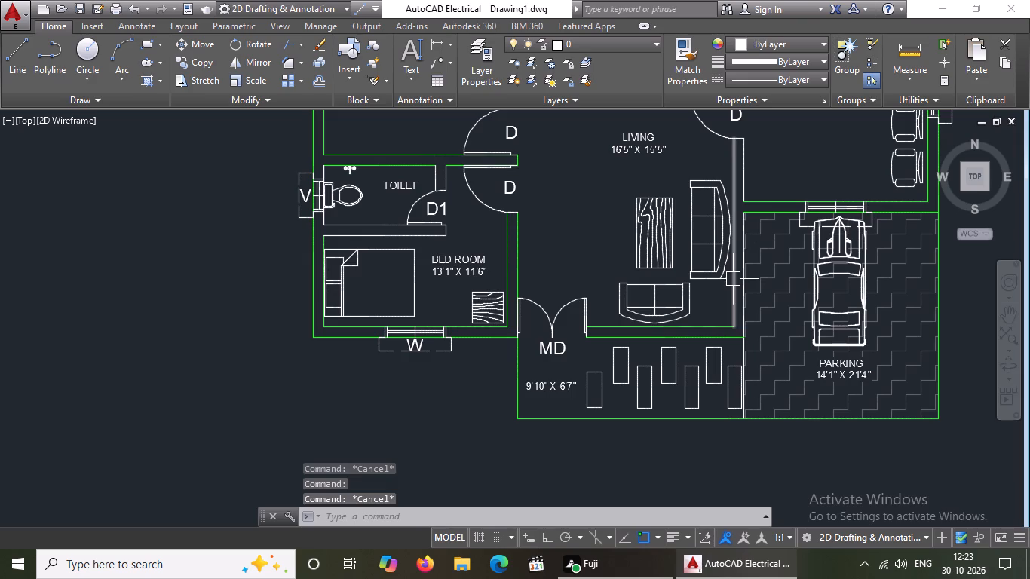
Color the living room's right wall green: its inner line and the outer line segments along the parking and drawing room.
click(733, 279)
click(781, 47)
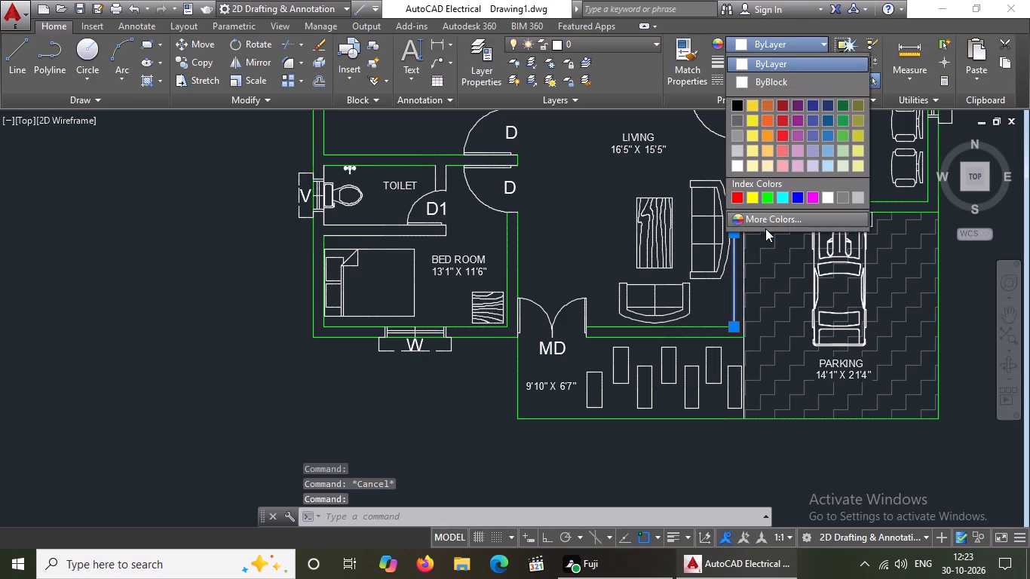
click(768, 197)
key(Escape)
scroll(744, 257, up, 2)
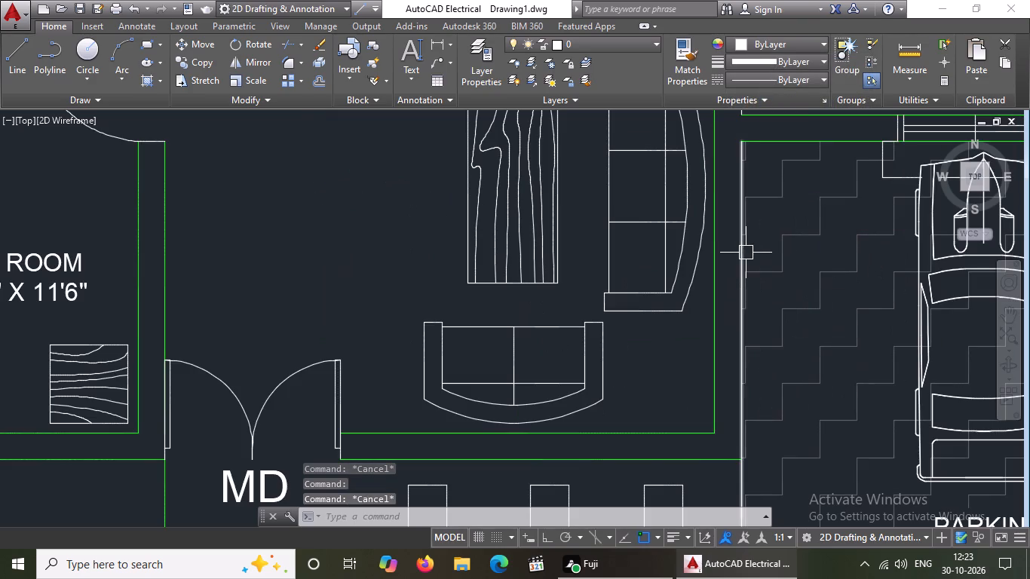
click(746, 253)
click(800, 44)
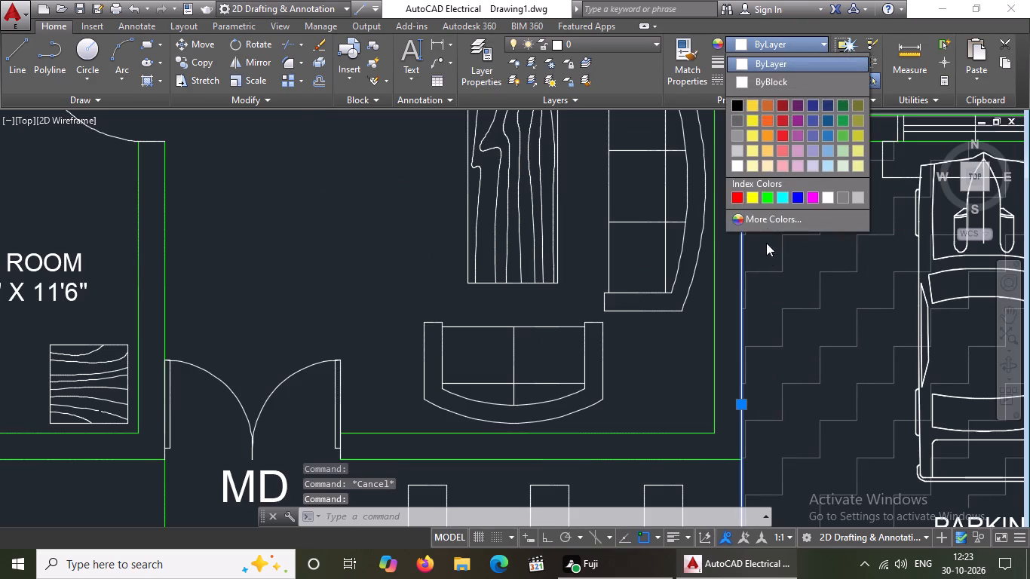
click(769, 195)
scroll(685, 247, down, 2)
key(Escape)
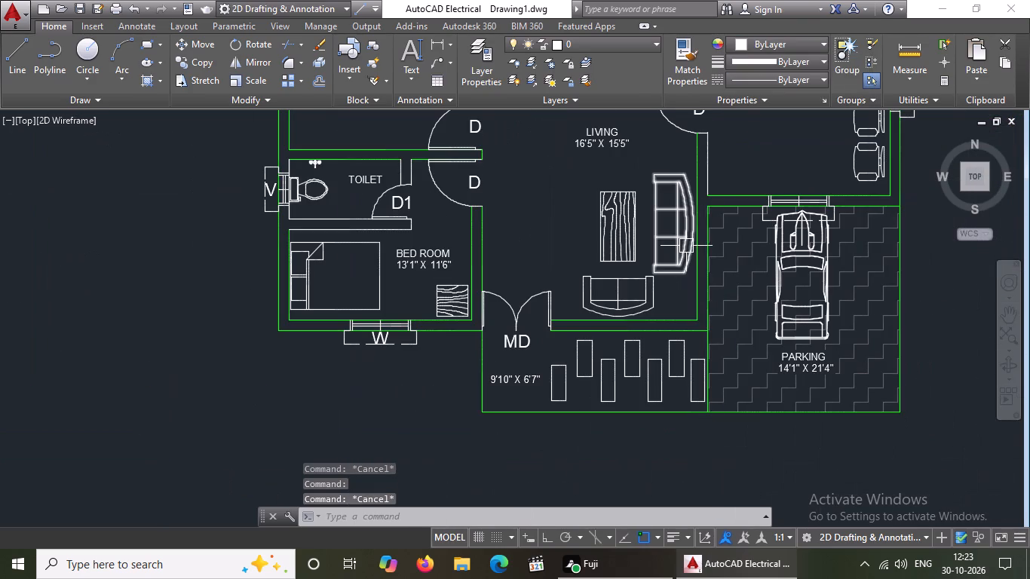
click(711, 167)
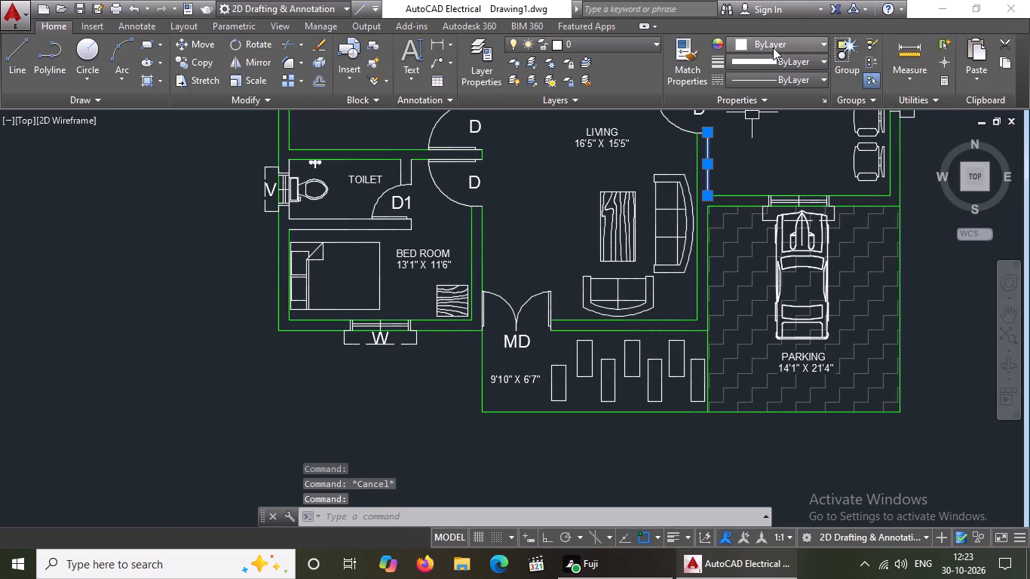
click(774, 46)
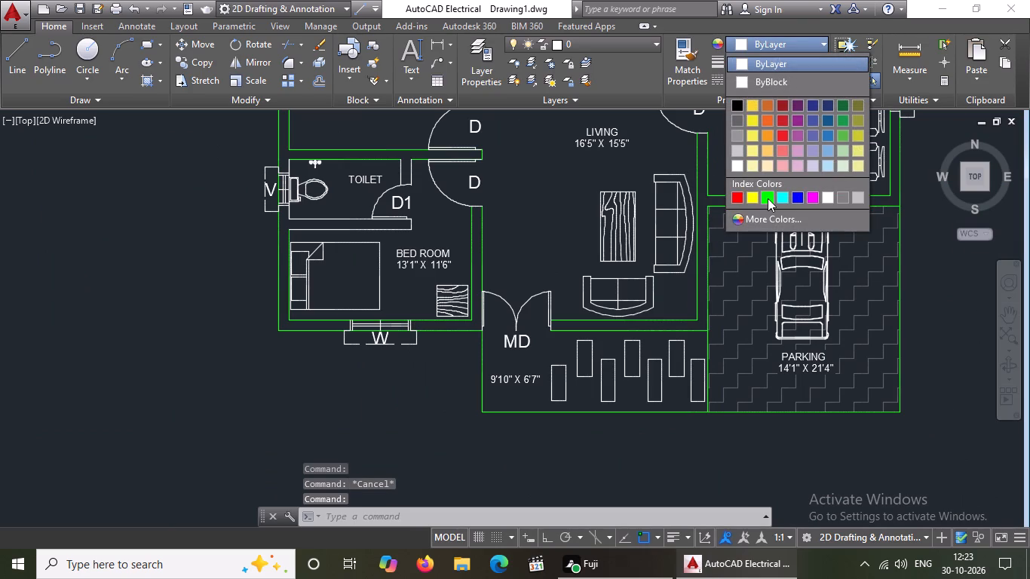
click(769, 198)
key(Escape)
Color the toilet-side line of the wall between the lower toilet and the bedroom green.
scroll(713, 251, down, 2)
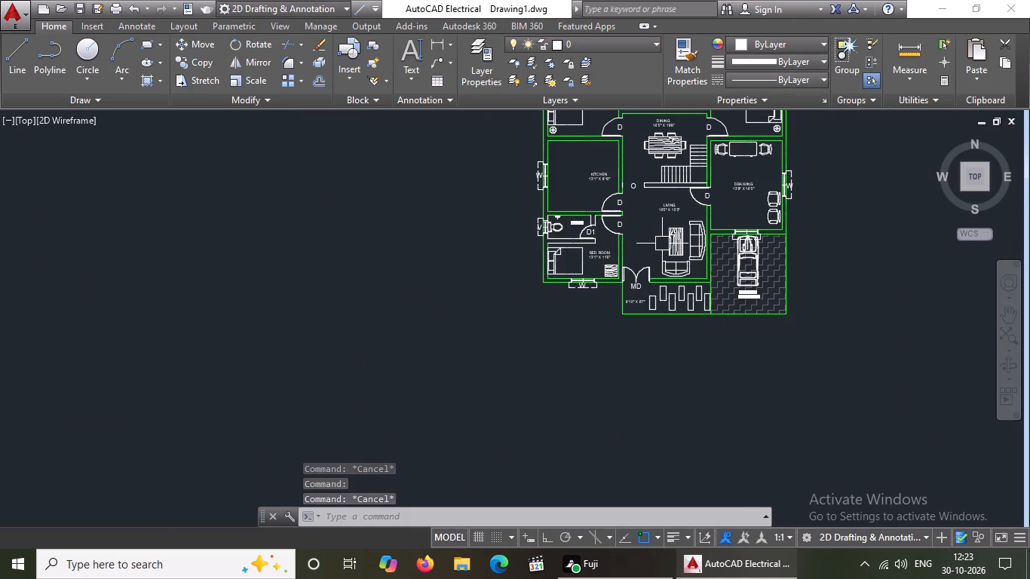
scroll(611, 235, up, 2)
click(483, 243)
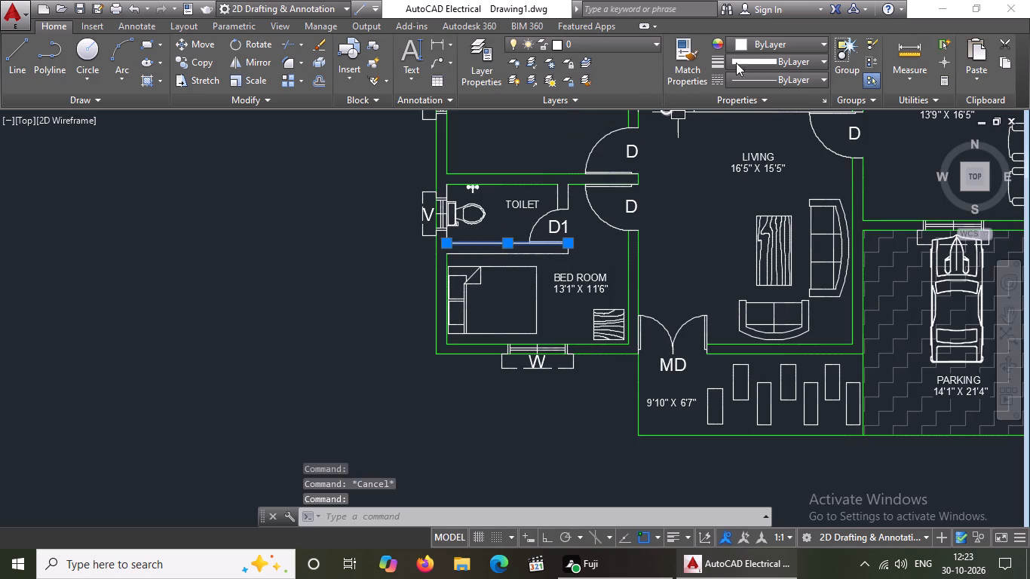
click(759, 42)
click(766, 198)
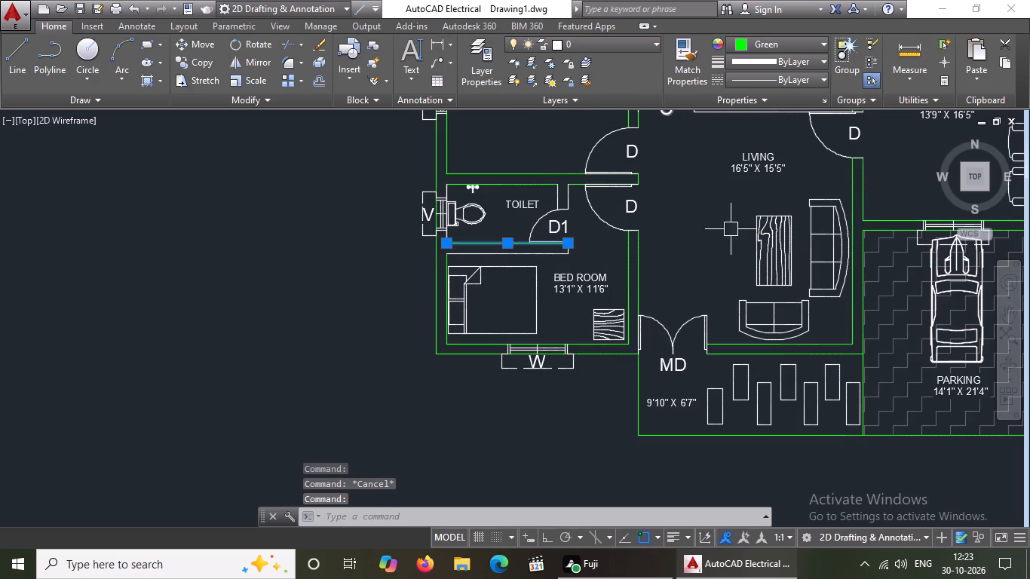
key(Escape)
Color the short end line and the bedroom-side line of the wall between the lower toilet and bedroom green.
scroll(488, 253, up, 1)
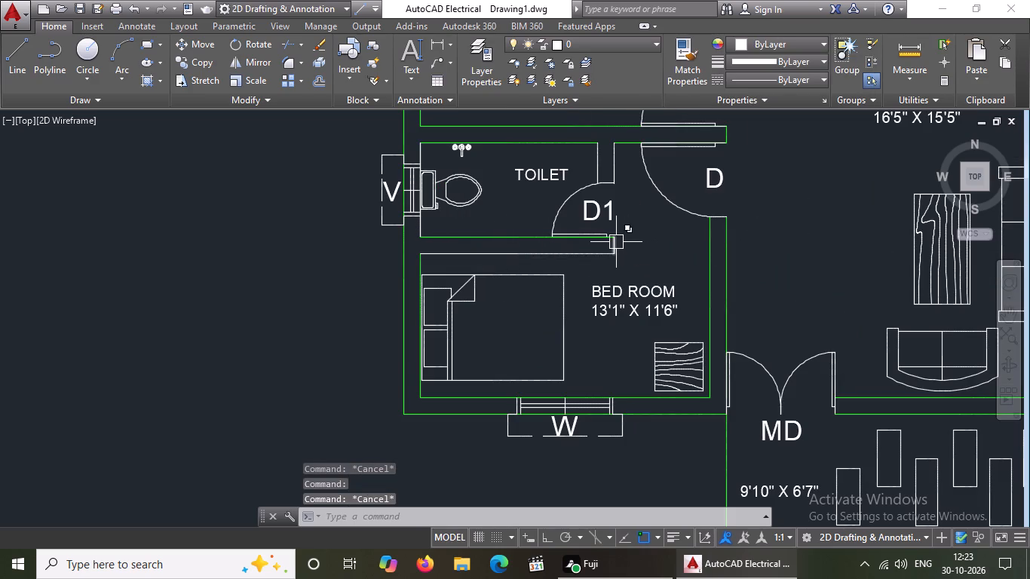
scroll(615, 243, up, 3)
click(595, 250)
click(624, 228)
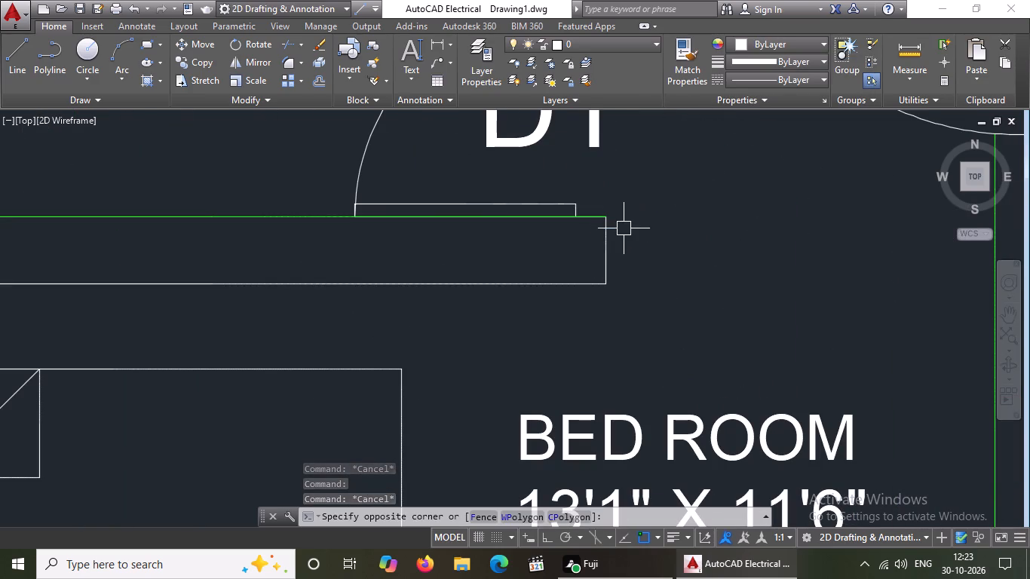
drag(587, 198, 593, 216)
click(629, 317)
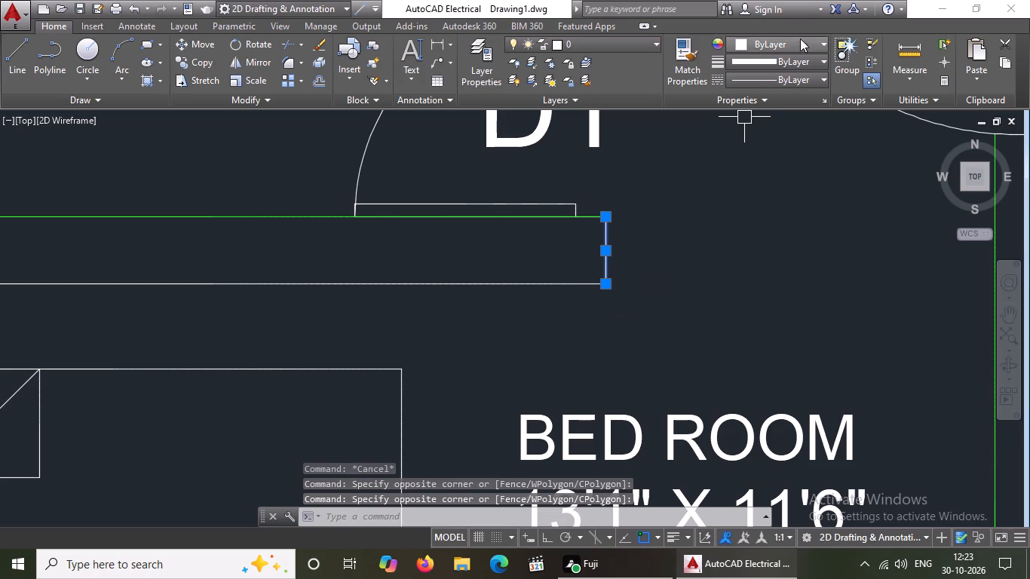
click(789, 41)
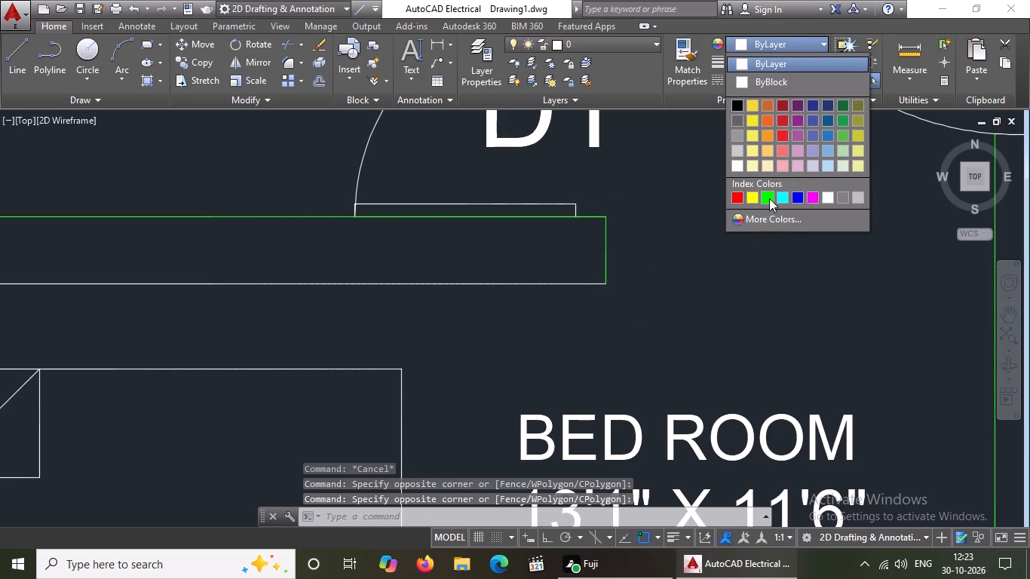
click(769, 198)
key(Escape)
click(582, 279)
click(770, 36)
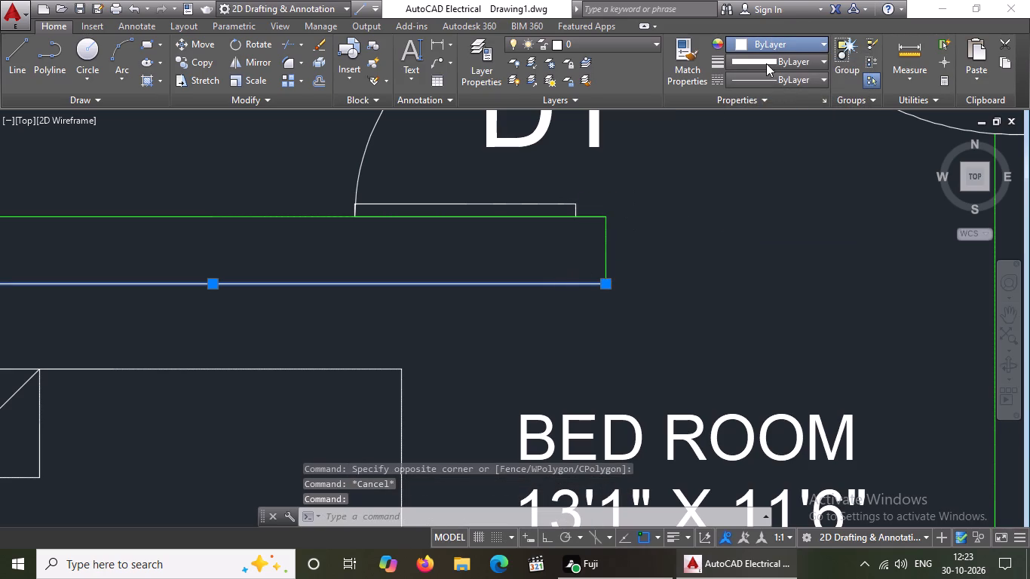
click(762, 196)
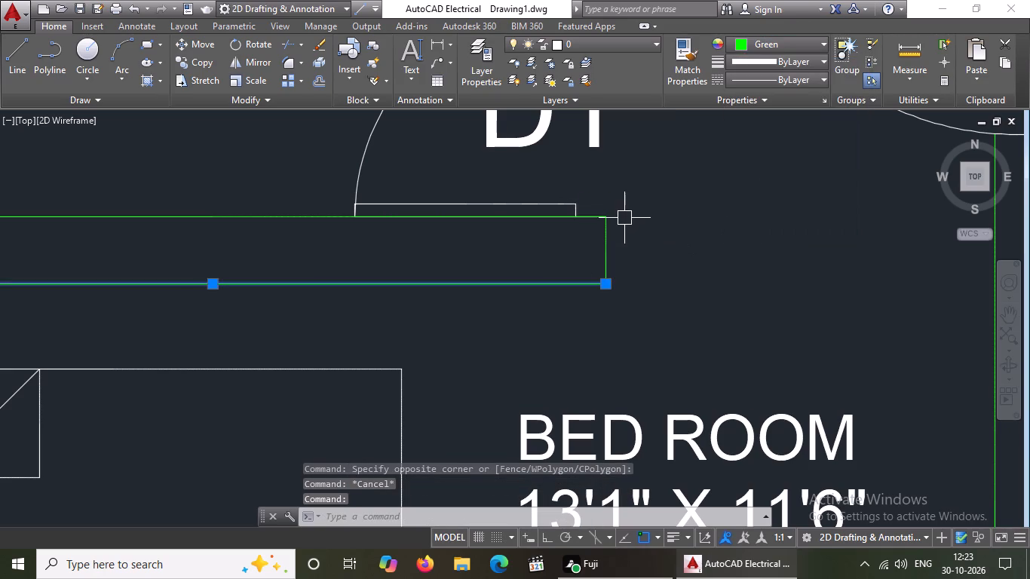
key(Escape)
Color the three rectangular porch slabs nearest the 9'10" X 6'7" label gray.
scroll(625, 216, down, 5)
middle_drag(592, 233, 565, 249)
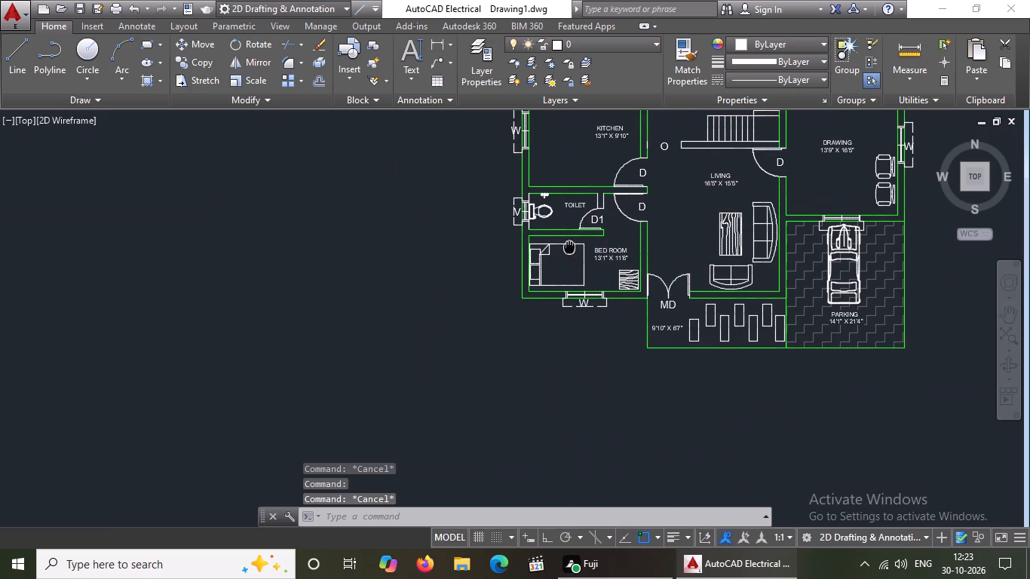
middle_drag(565, 249, 409, 338)
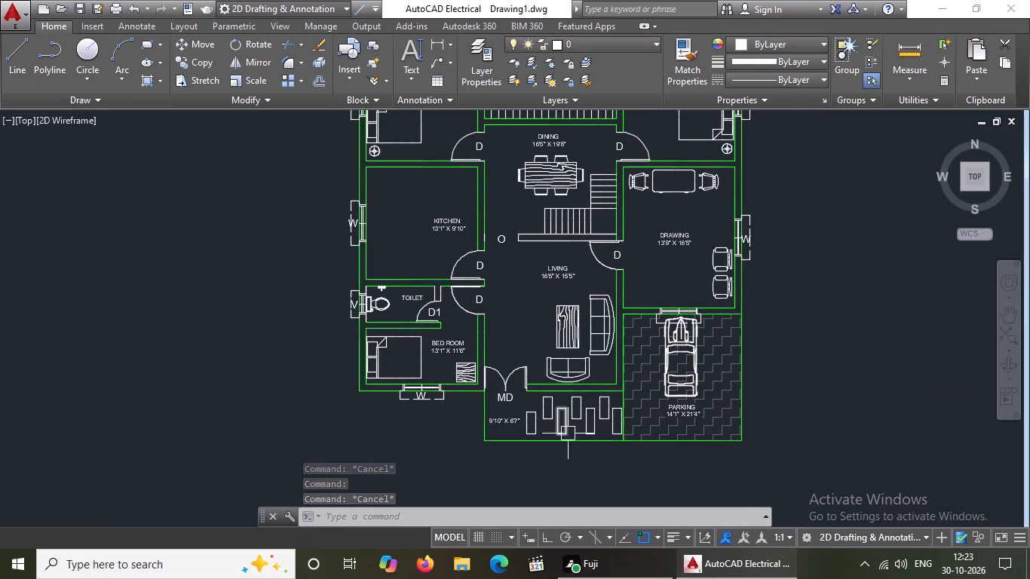
scroll(552, 433, up, 1)
click(523, 424)
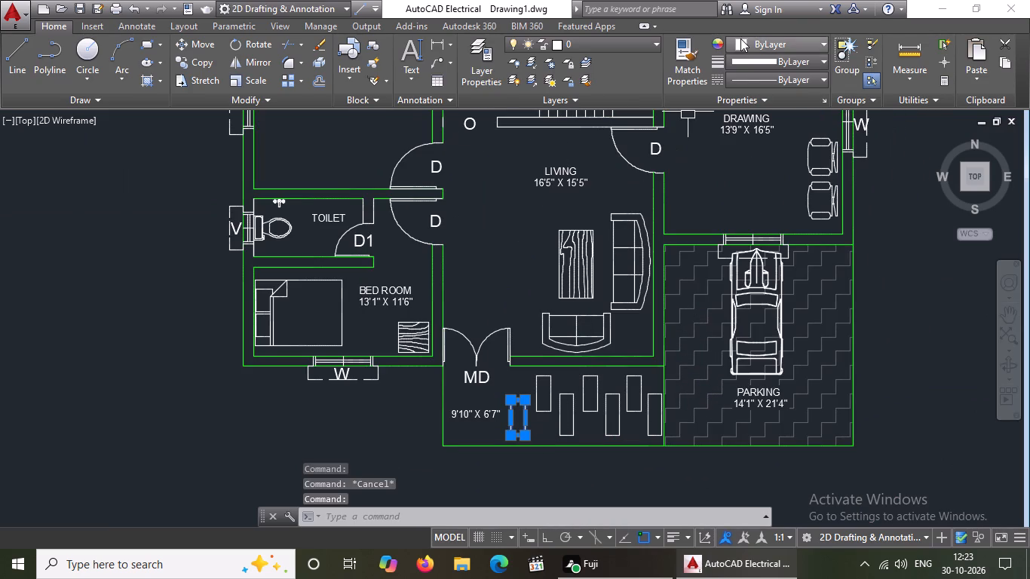
click(740, 38)
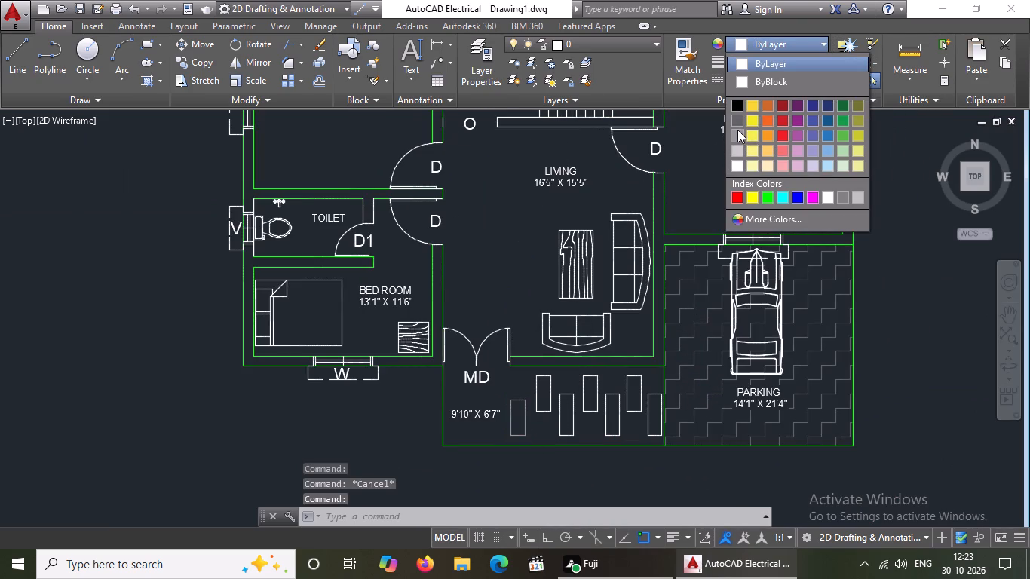
click(737, 130)
key(Escape)
click(534, 389)
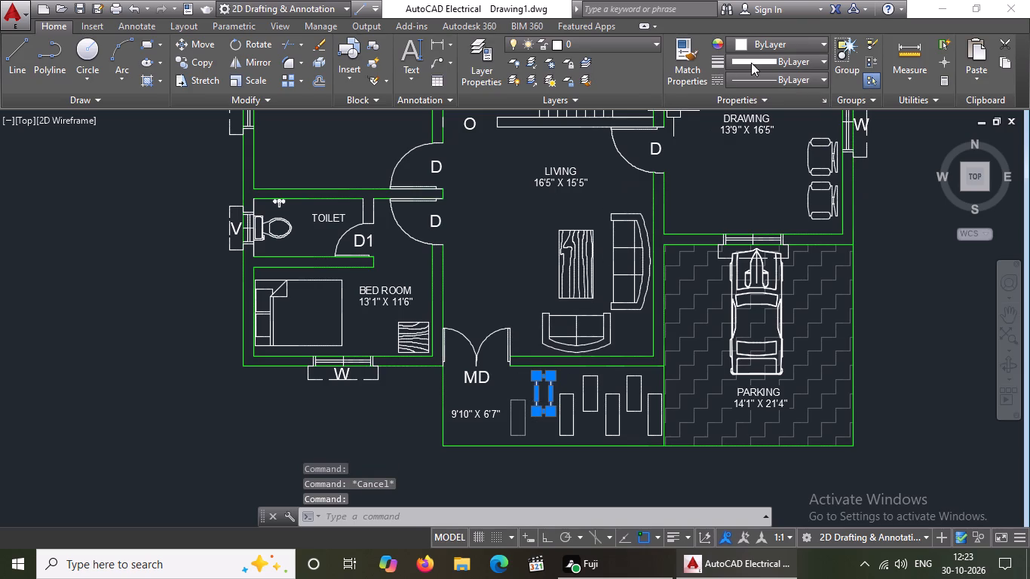
click(771, 44)
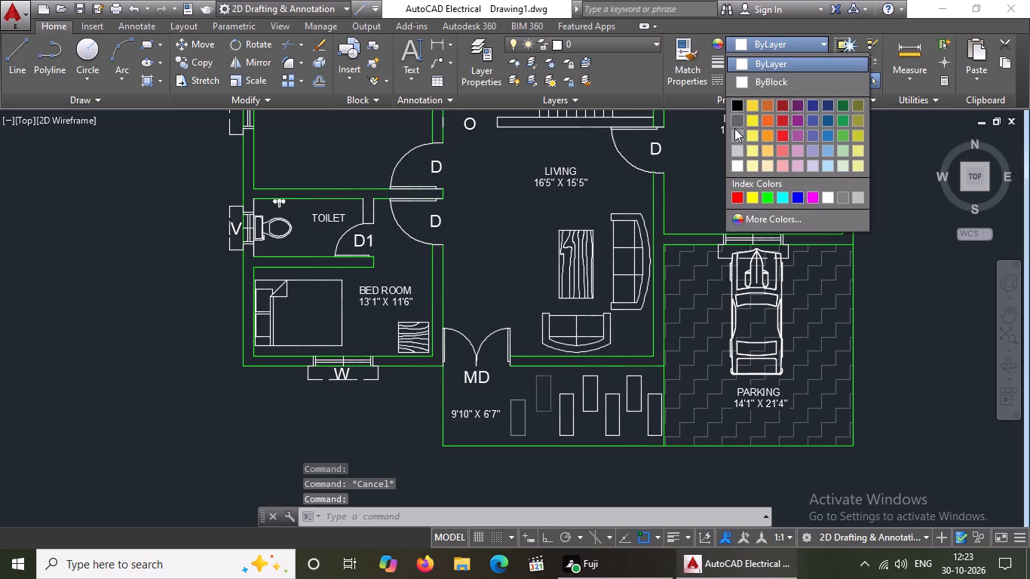
click(735, 133)
key(Escape)
click(573, 424)
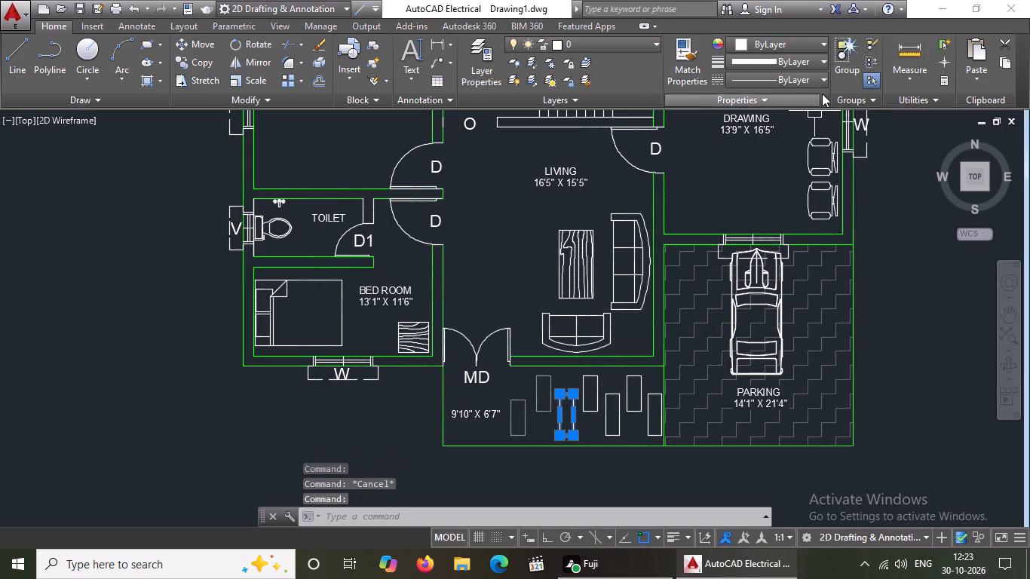
click(789, 41)
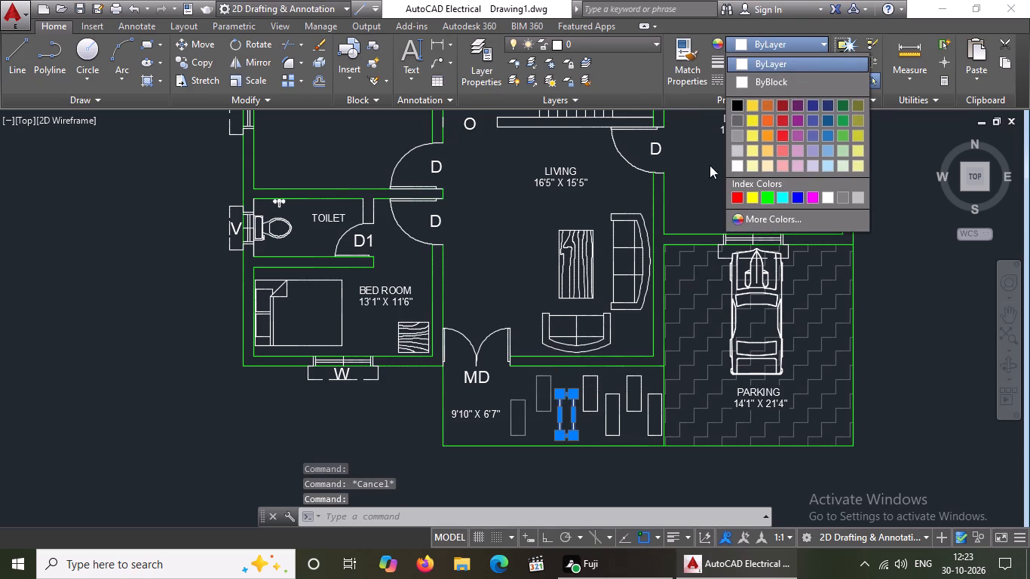
click(736, 133)
key(Escape)
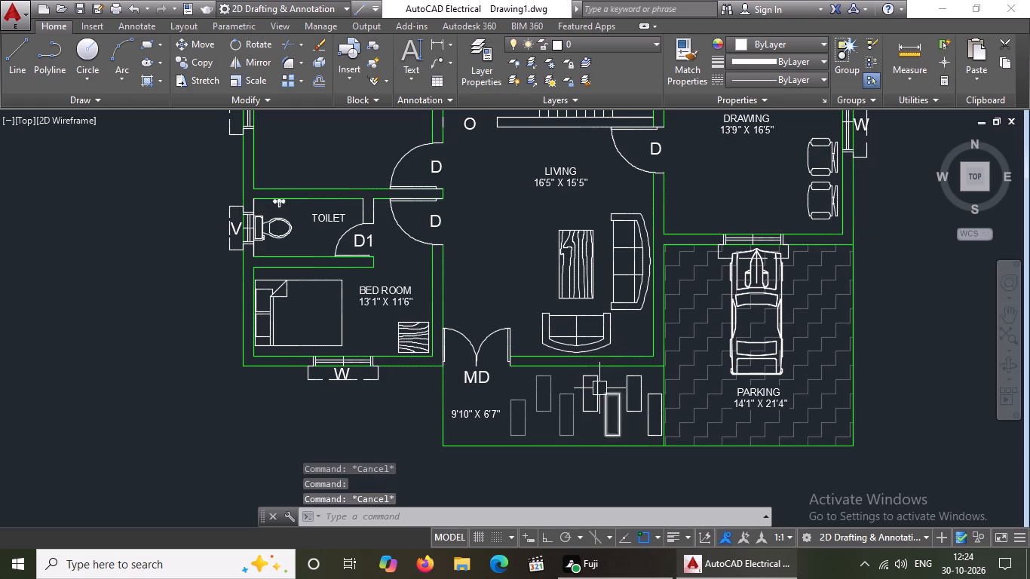
Color the remaining four rectangular porch slabs toward the parking area gray.
click(599, 386)
click(770, 41)
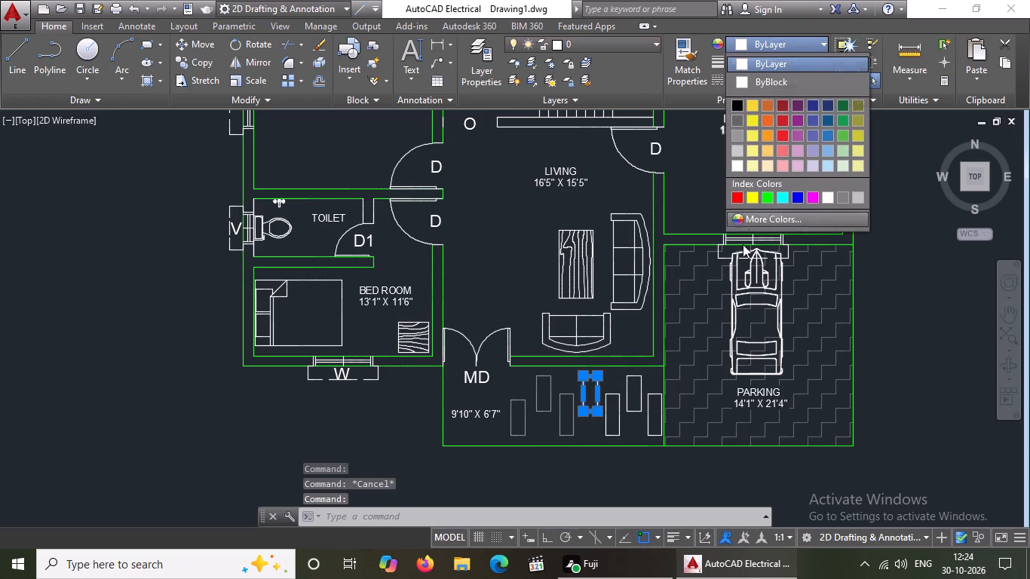
click(738, 133)
key(Escape)
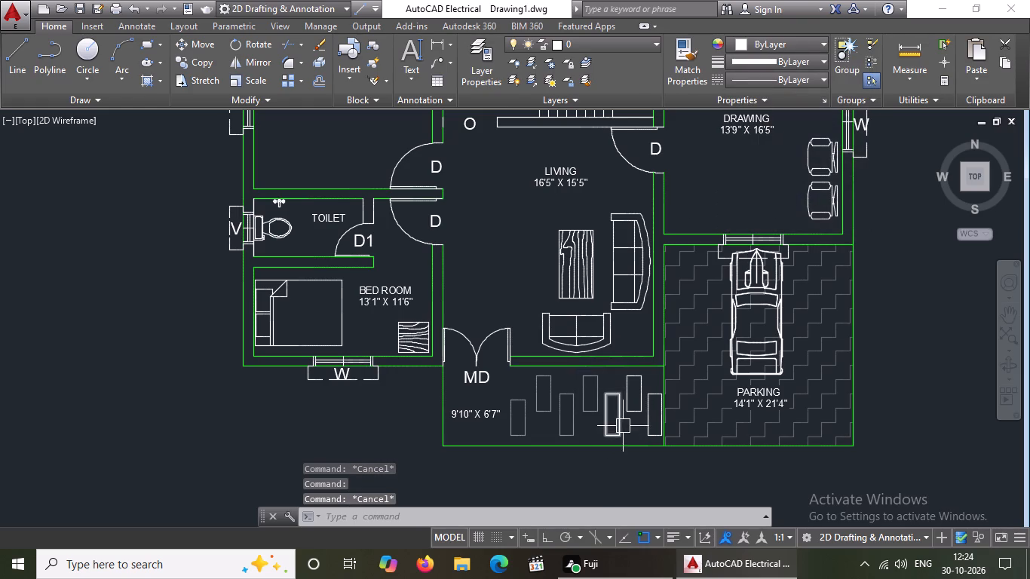
click(624, 426)
click(777, 40)
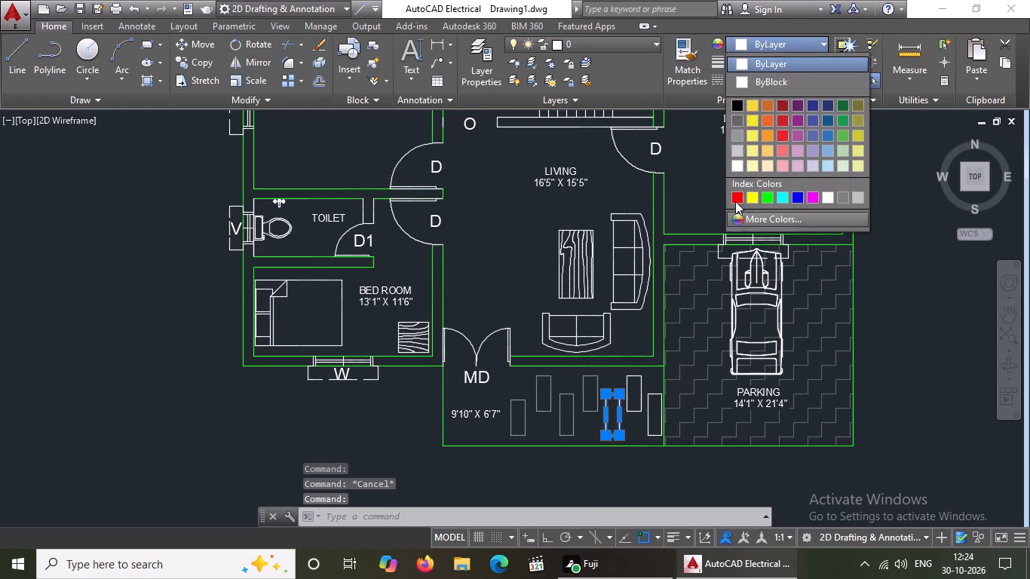
click(739, 131)
key(Escape)
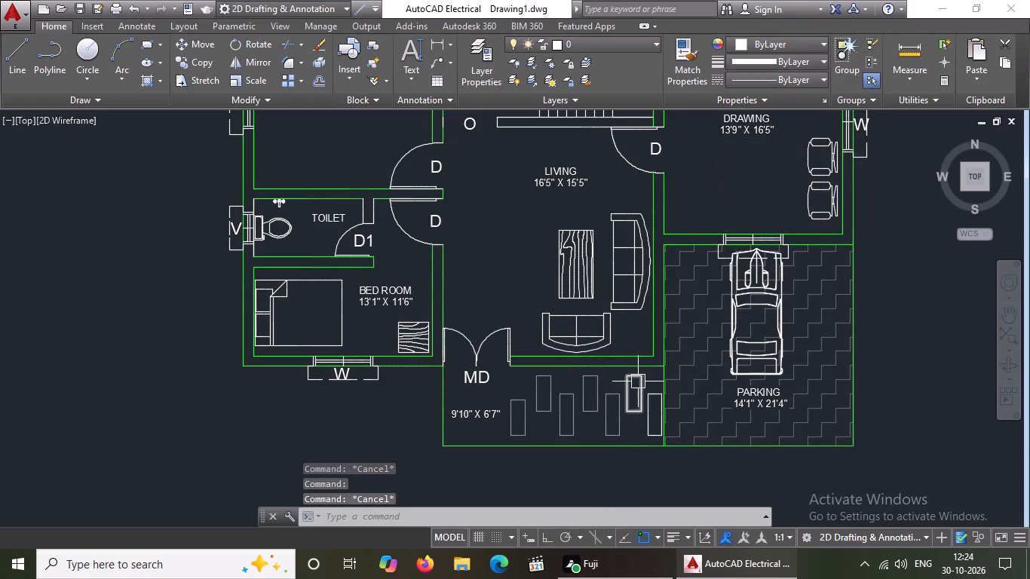
click(633, 383)
click(777, 47)
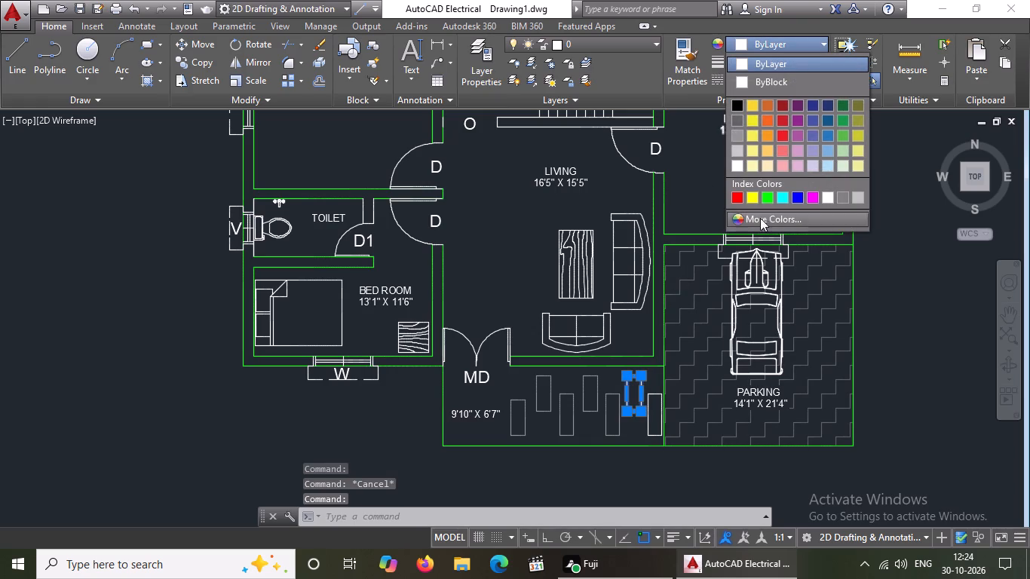
click(740, 130)
key(Escape)
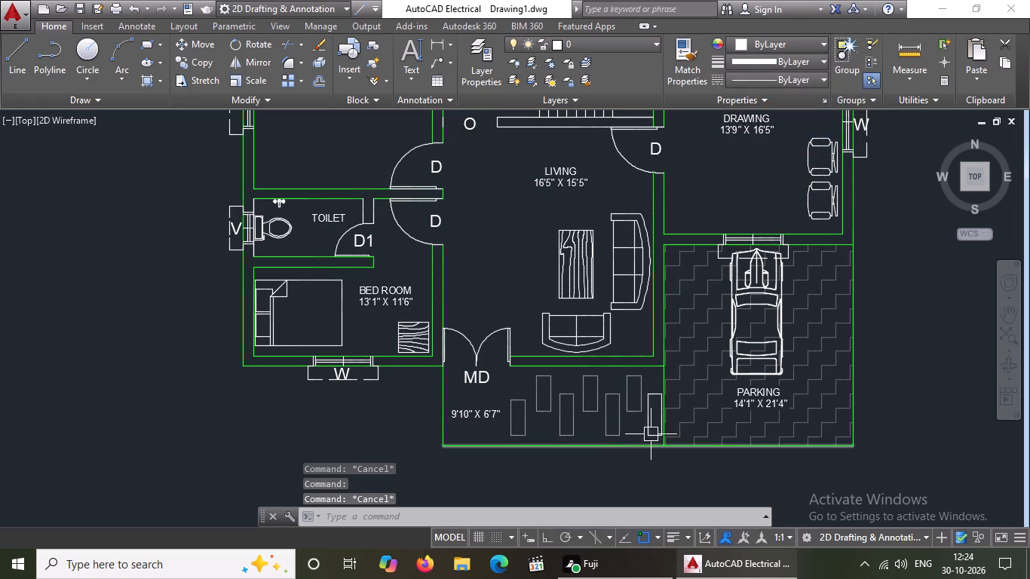
click(652, 431)
click(779, 46)
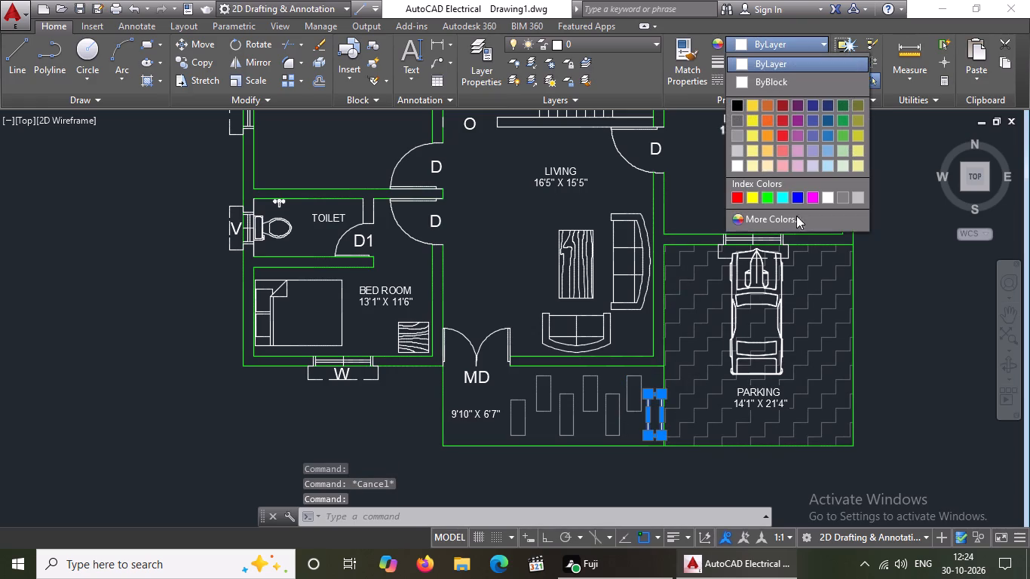
click(741, 133)
key(Escape)
scroll(652, 360, down, 2)
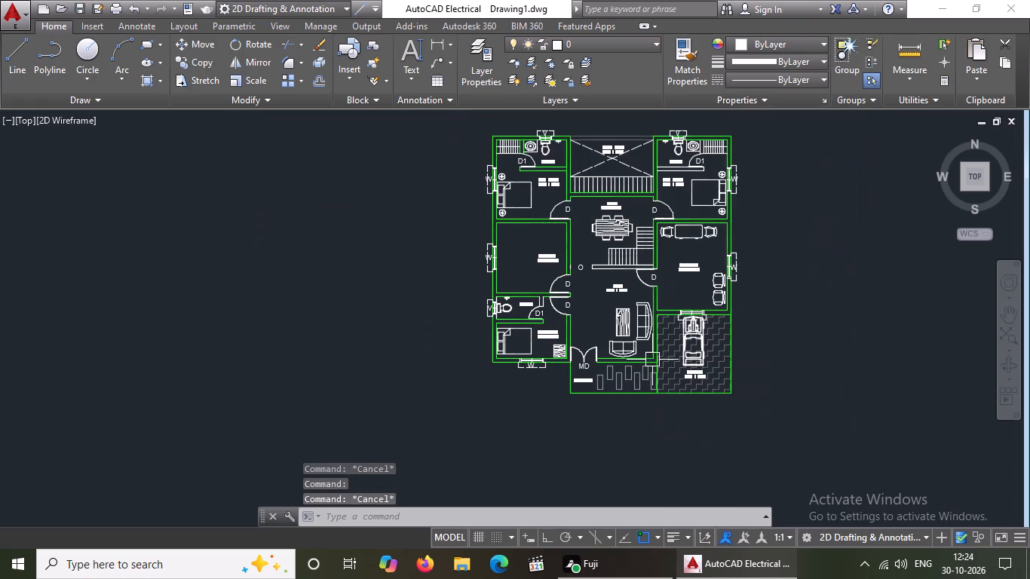
key(Escape)
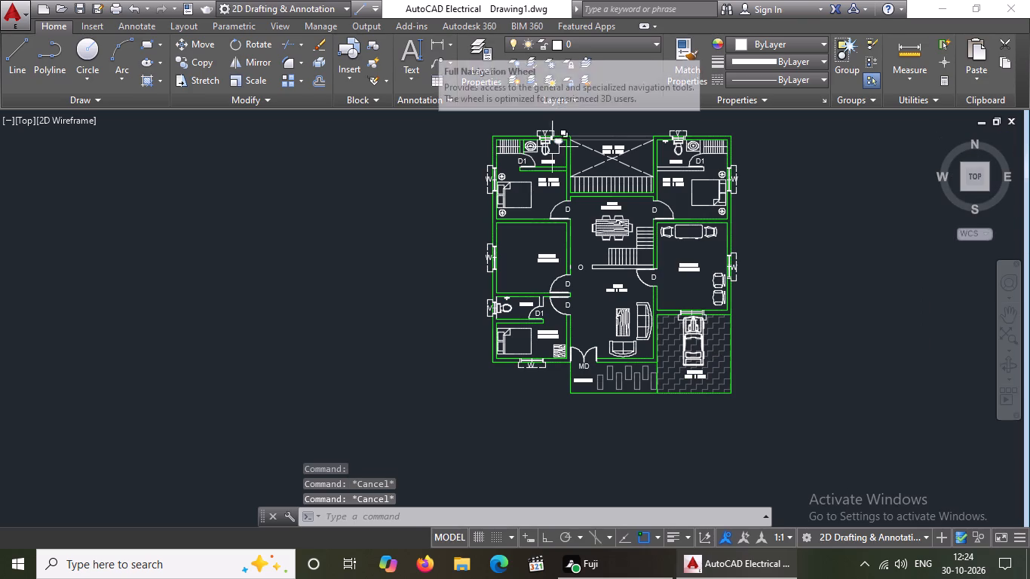
Open DesignCenter and browse the en-us DesignCenter samples to the Blocks of Kitchens.dwg.
scroll(542, 245, up, 2)
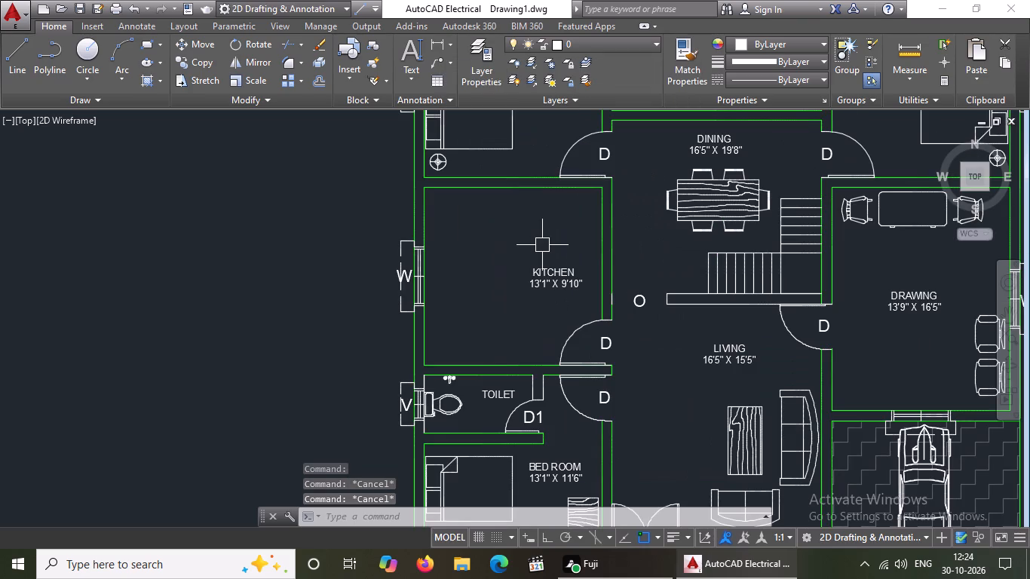
middle_drag(541, 245, 468, 275)
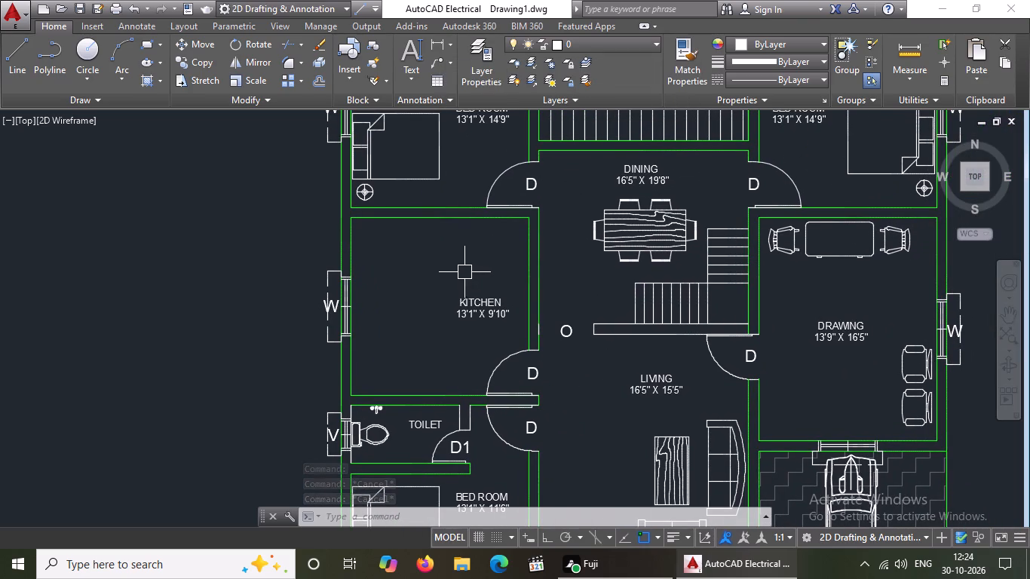
text(DC)
key(space)
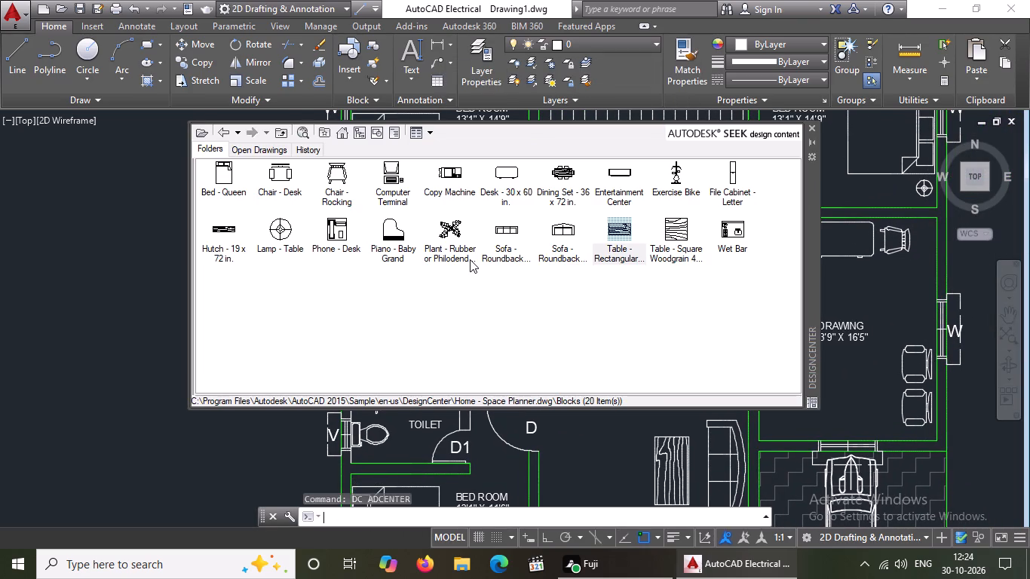
click(342, 132)
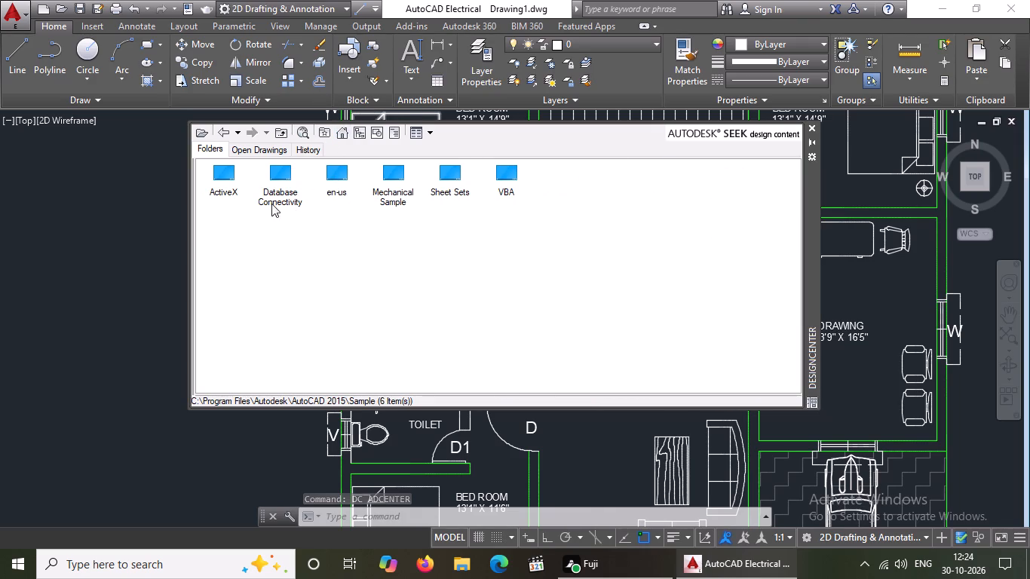
double_click(333, 182)
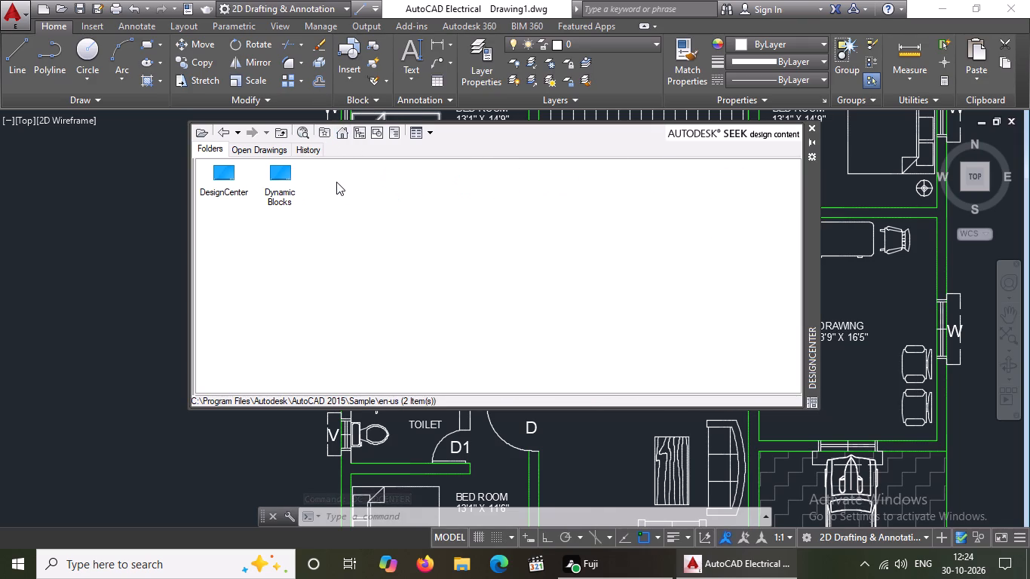
double_click(242, 185)
double_click(228, 188)
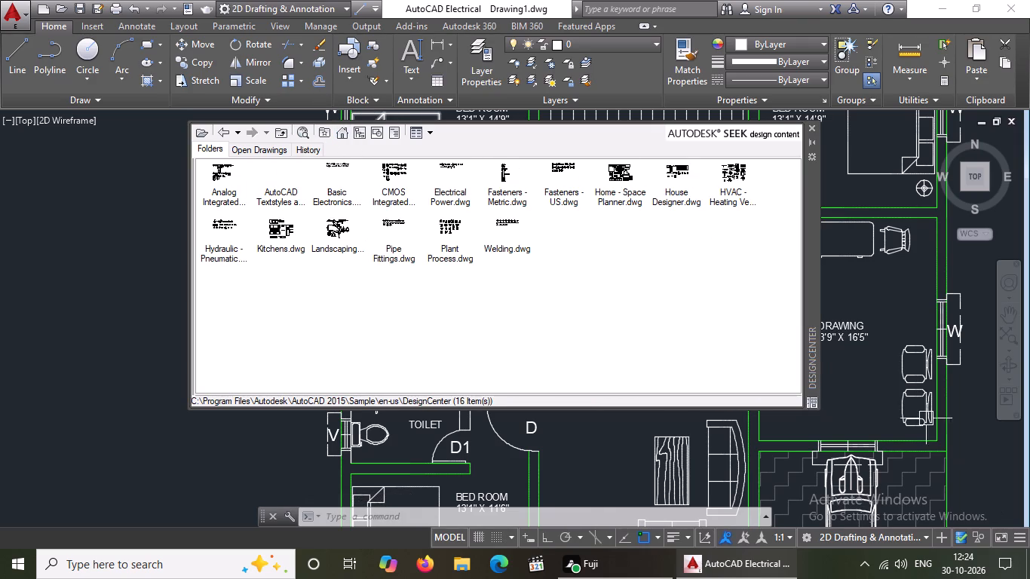
double_click(268, 240)
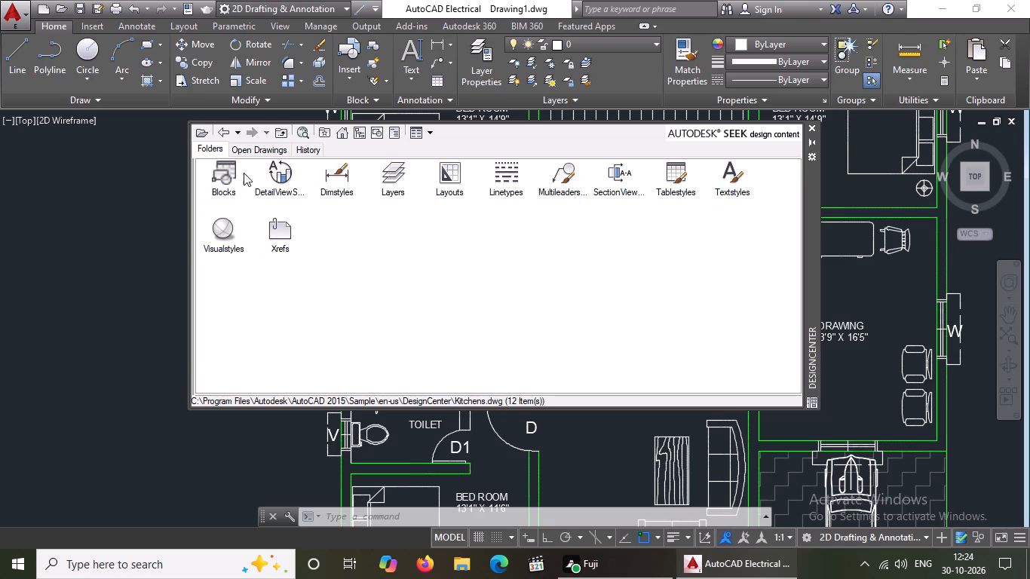
double_click(220, 185)
double_click(219, 178)
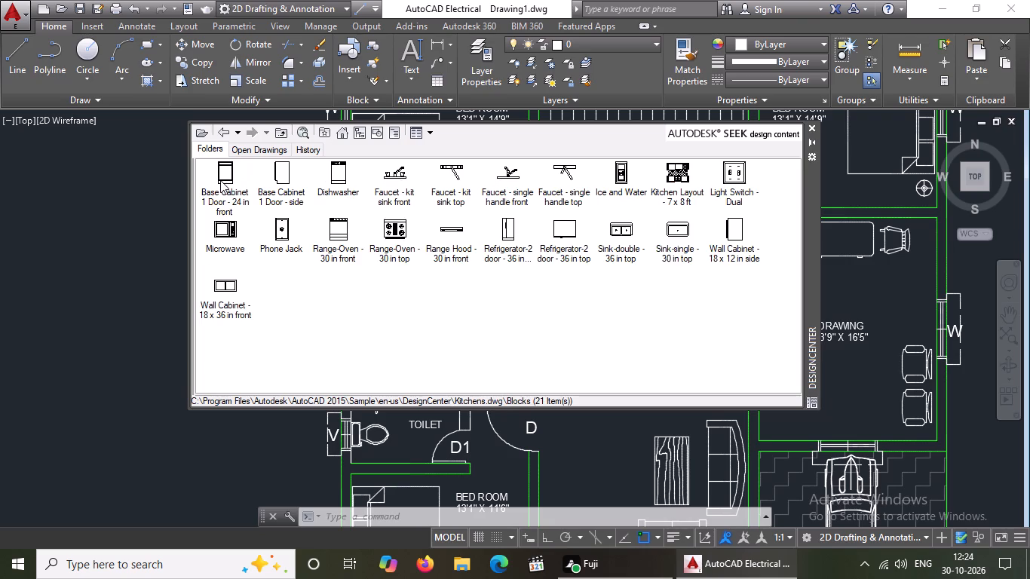
Insert the top-view 30 in Range-Oven, 36 in Sink-double, 36 in Refrigerator and 30 in Sink-single blocks beside the plan, then close DesignCenter.
drag(398, 228, 169, 269)
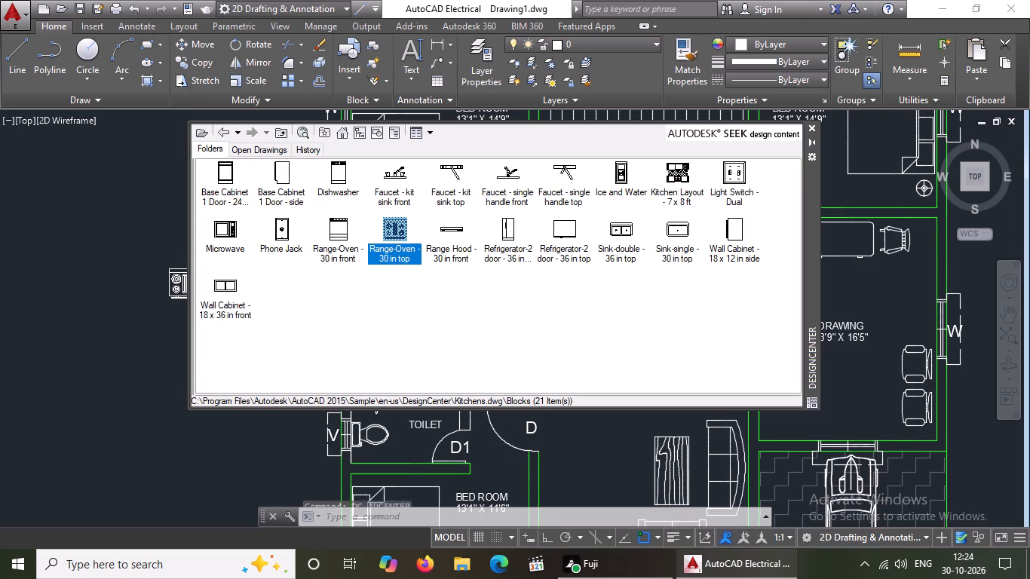
drag(169, 269, 158, 275)
drag(610, 230, 419, 280)
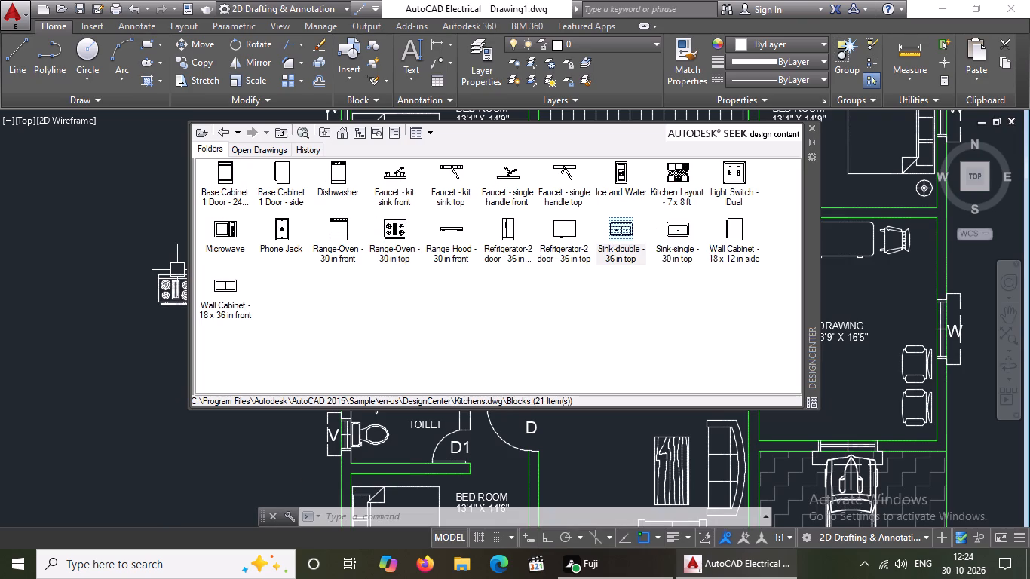
drag(419, 280, 96, 346)
drag(567, 228, 176, 328)
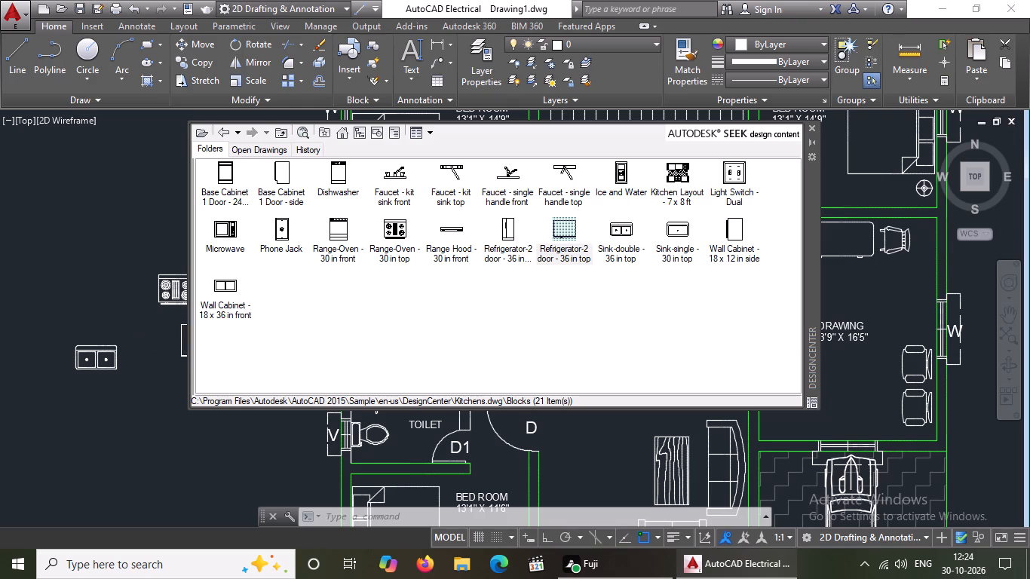
drag(176, 328, 145, 349)
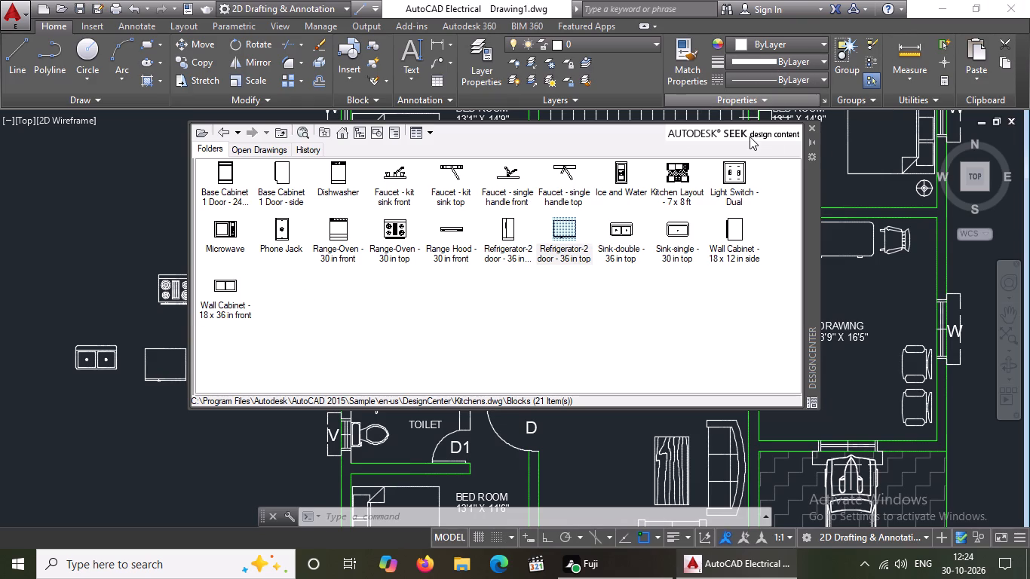
drag(682, 230, 469, 233)
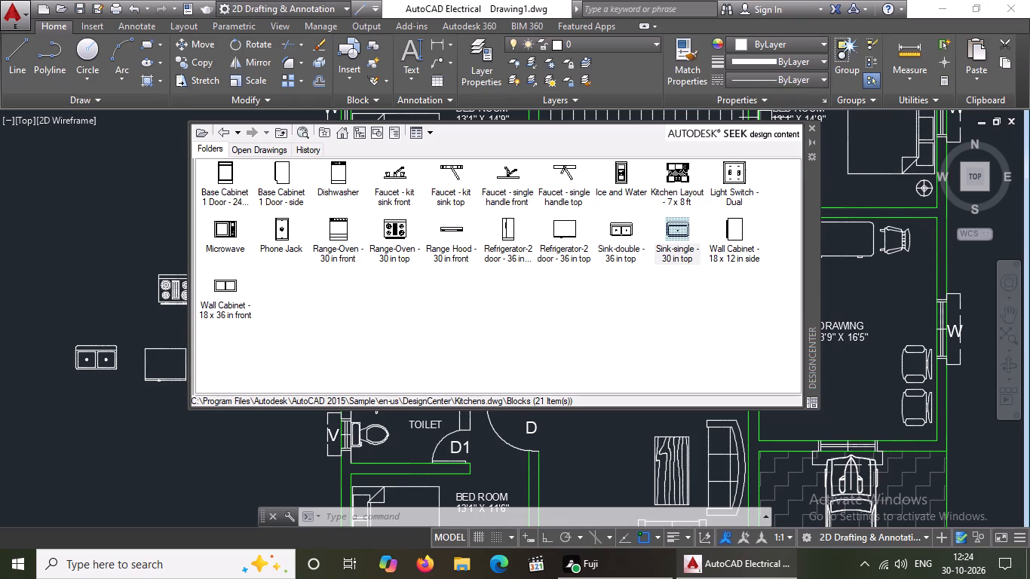
drag(469, 233, 112, 229)
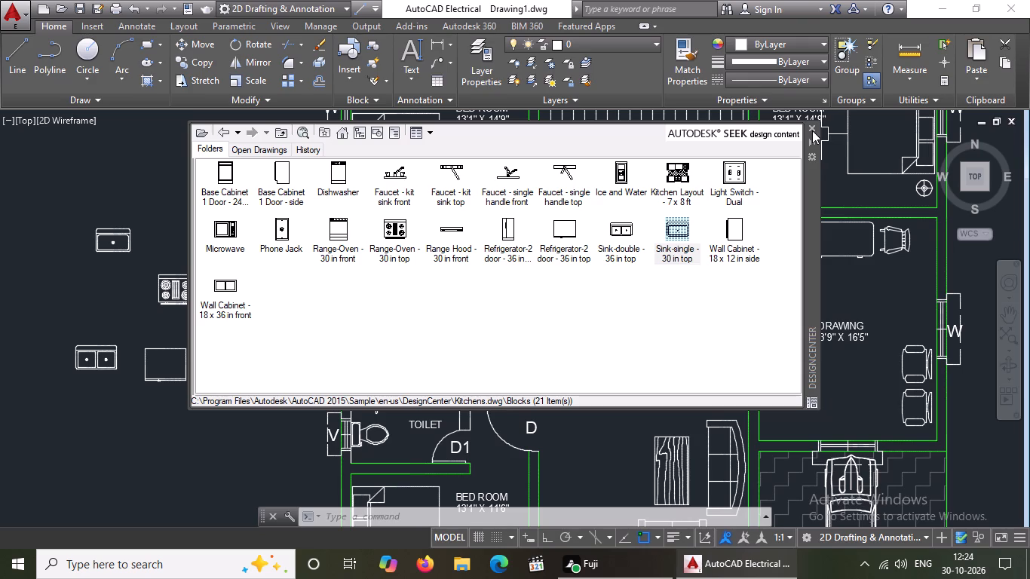
drag(811, 129, 808, 139)
click(811, 127)
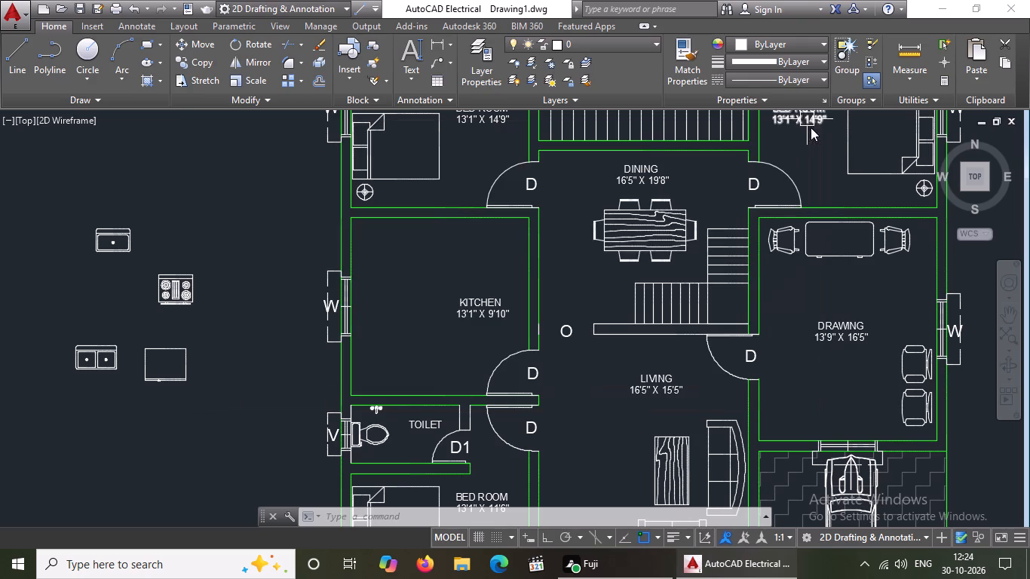
Rotate the range-oven block a quarter turn clockwise with Ortho on.
click(174, 295)
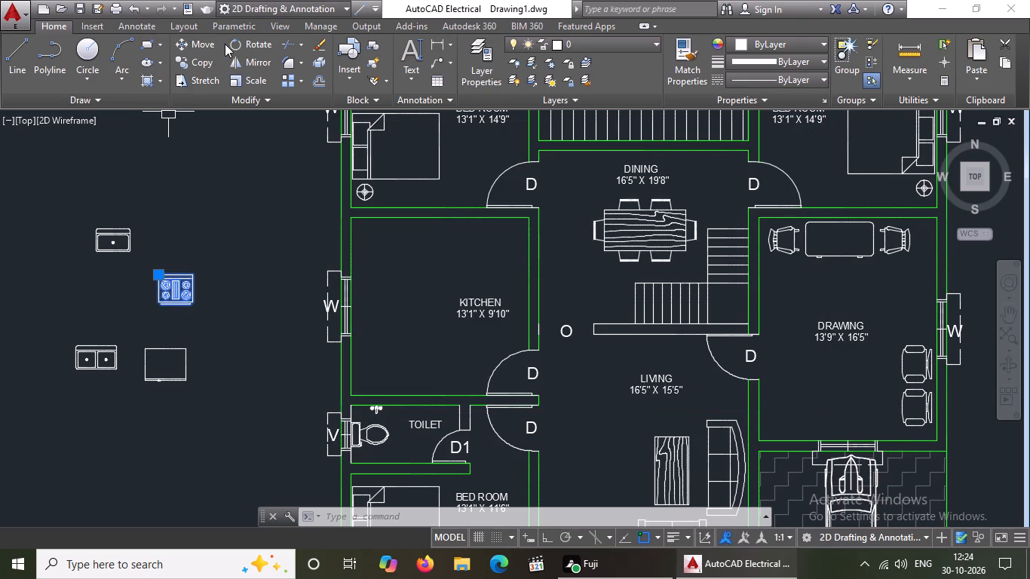
click(263, 42)
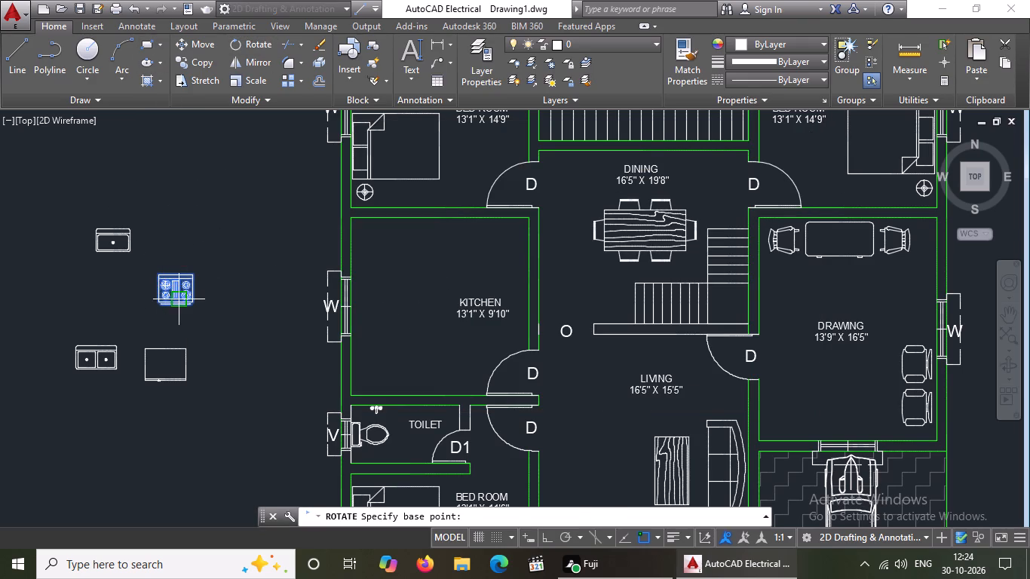
click(182, 300)
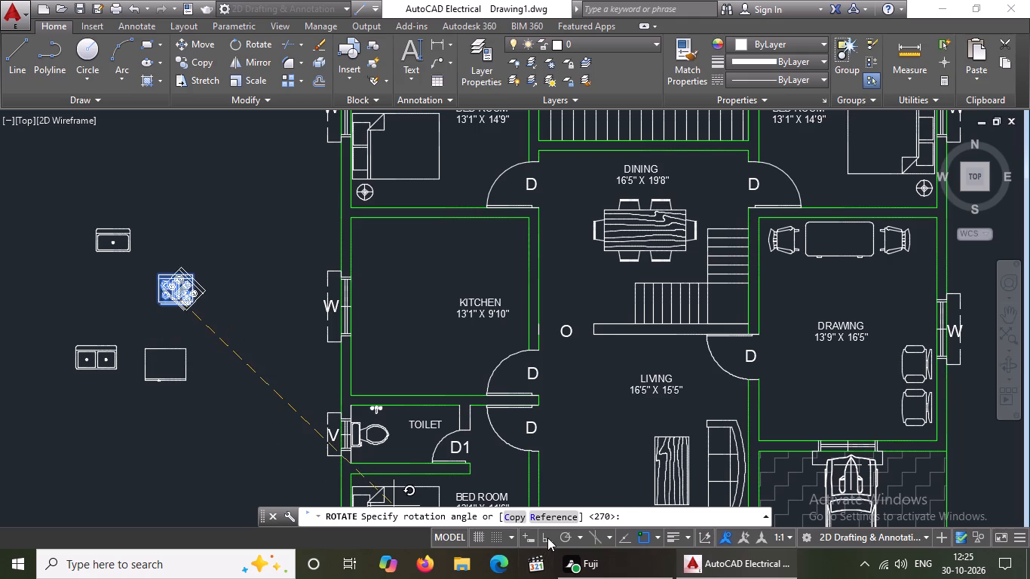
click(547, 538)
click(169, 310)
click(198, 306)
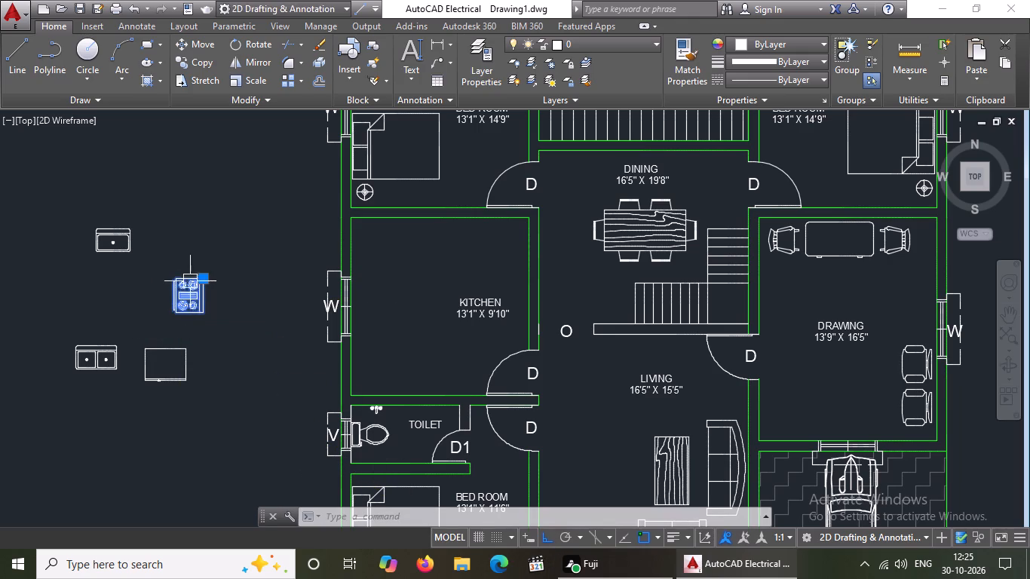
Move the range-oven into the kitchen, against the wall at the W window, with Ortho off.
click(208, 282)
click(205, 280)
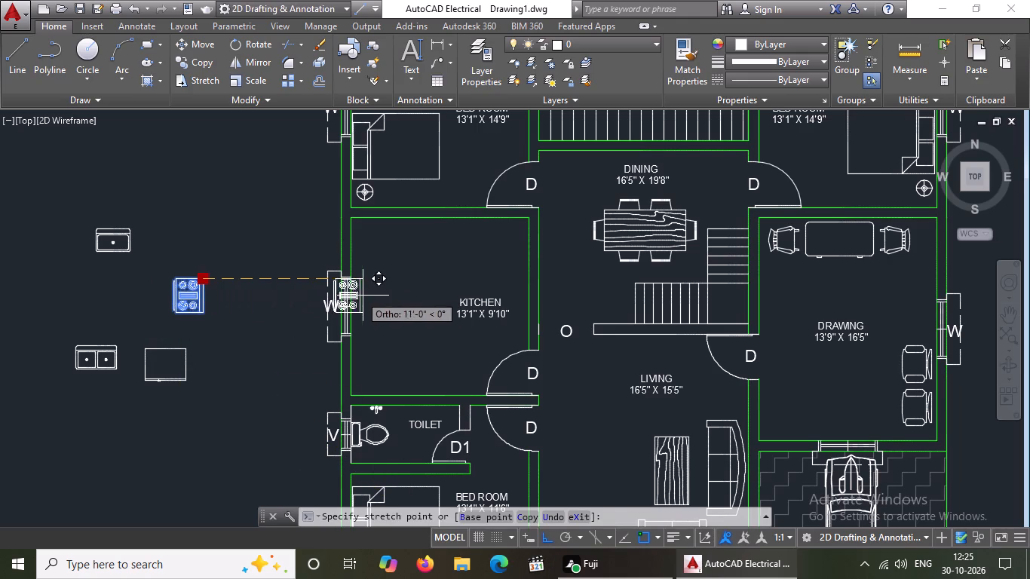
scroll(394, 308, up, 1)
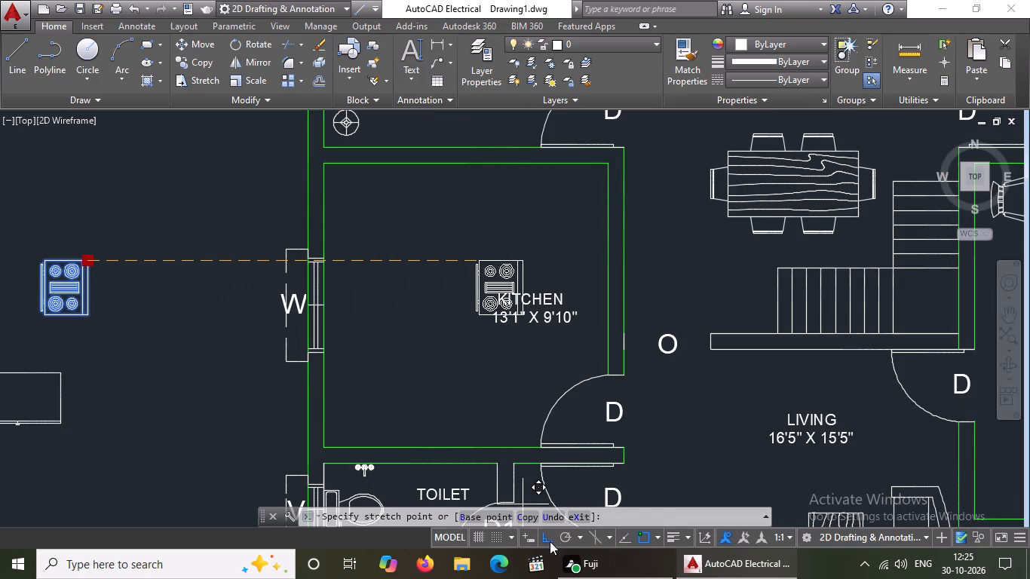
click(550, 542)
scroll(366, 286, up, 1)
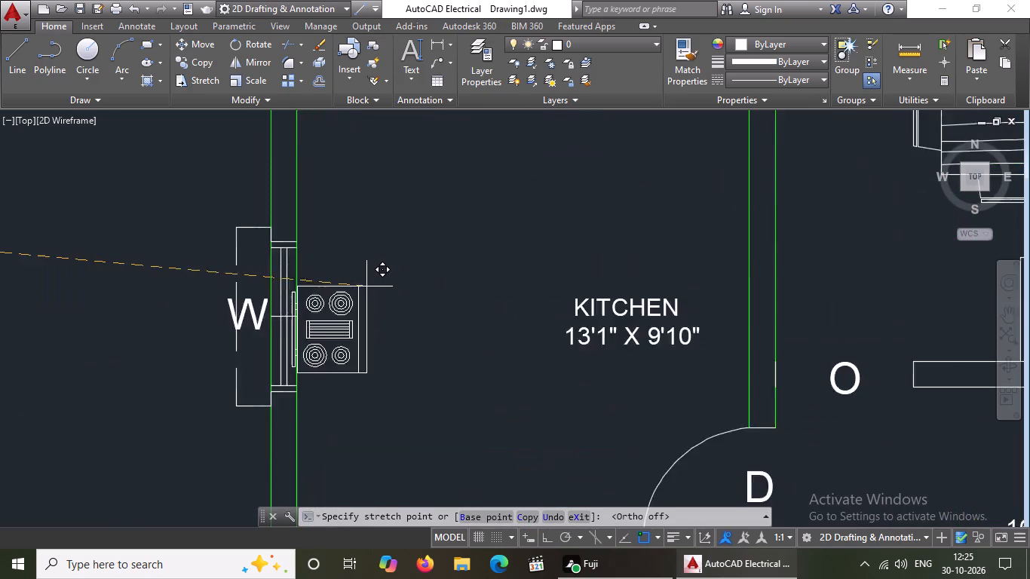
scroll(366, 286, up, 1)
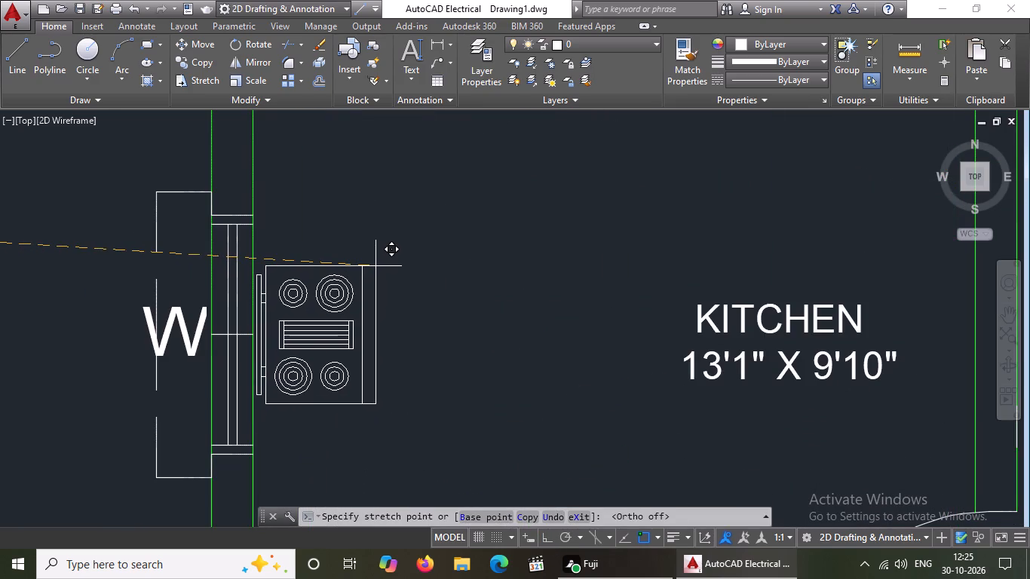
click(376, 265)
scroll(435, 290, down, 3)
key(Escape)
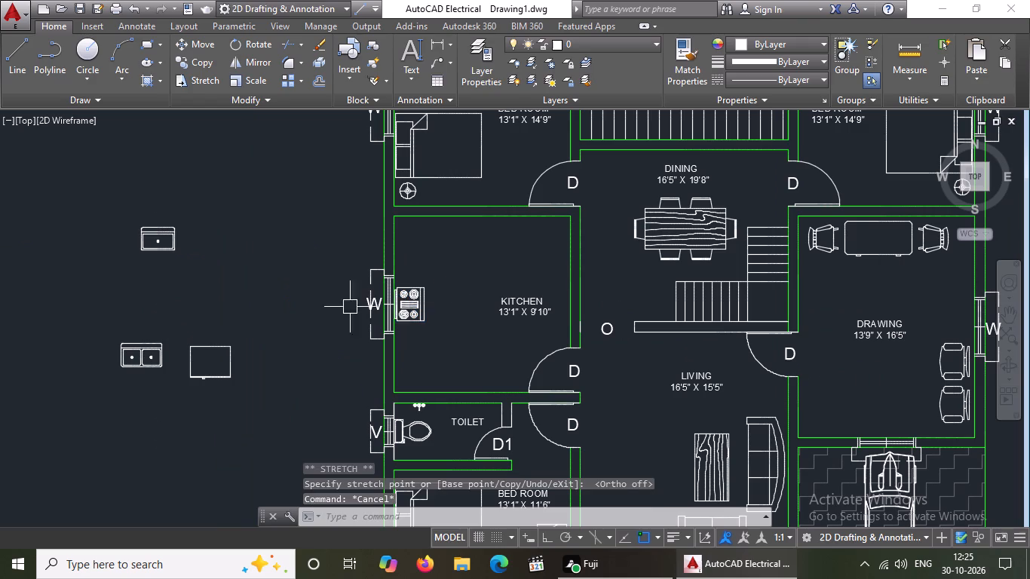
Move the double sink into the kitchen, with its back against the middle of the wall shared with the upper bedroom.
click(127, 358)
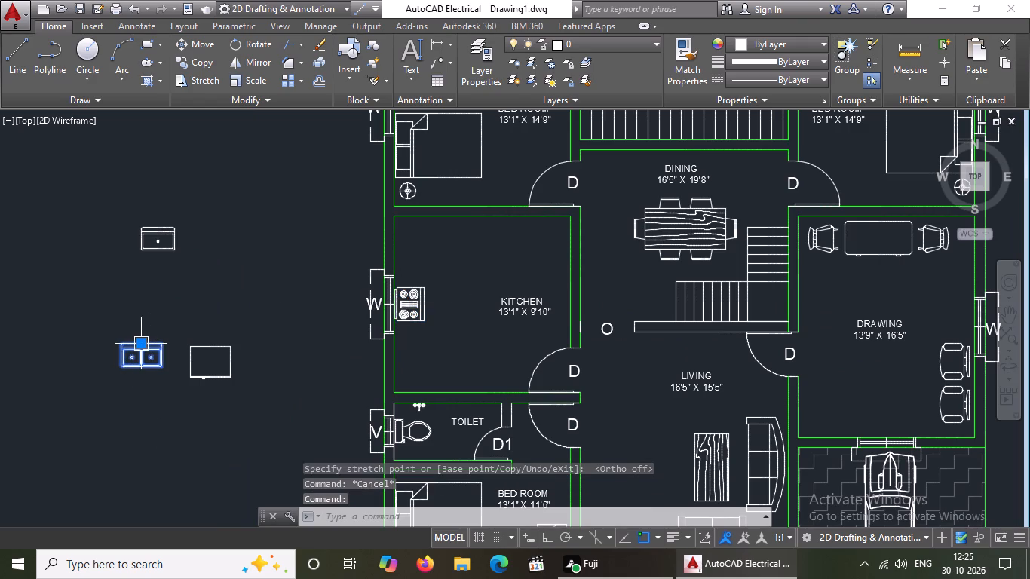
click(143, 342)
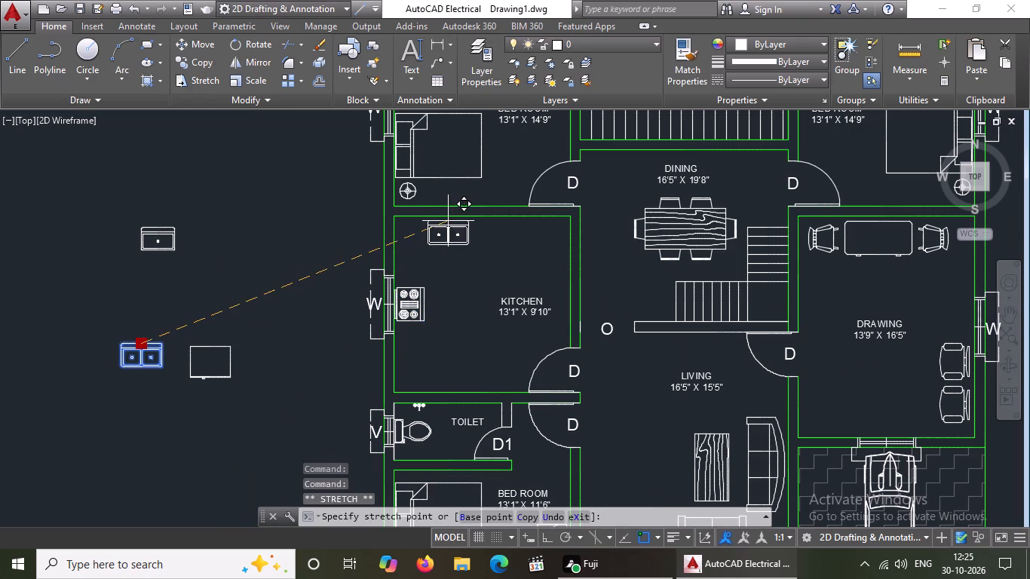
click(486, 218)
scroll(483, 292, down, 3)
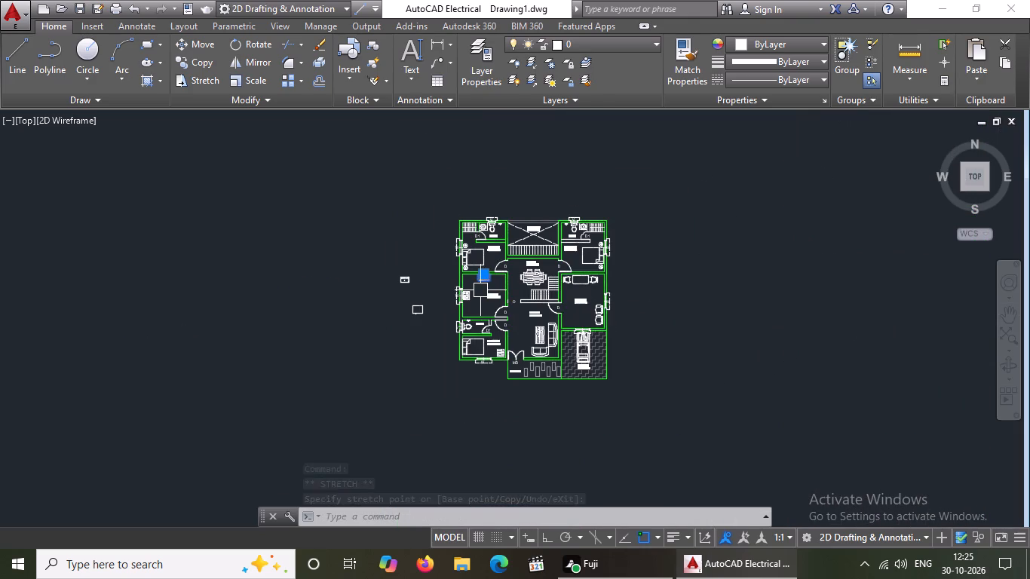
key(Escape)
Draw an L-shaped counter edge with Ortho on, about 10'-10" from the dining-side kitchen wall past the sink, then down past the range to the toilet wall.
text(LK)
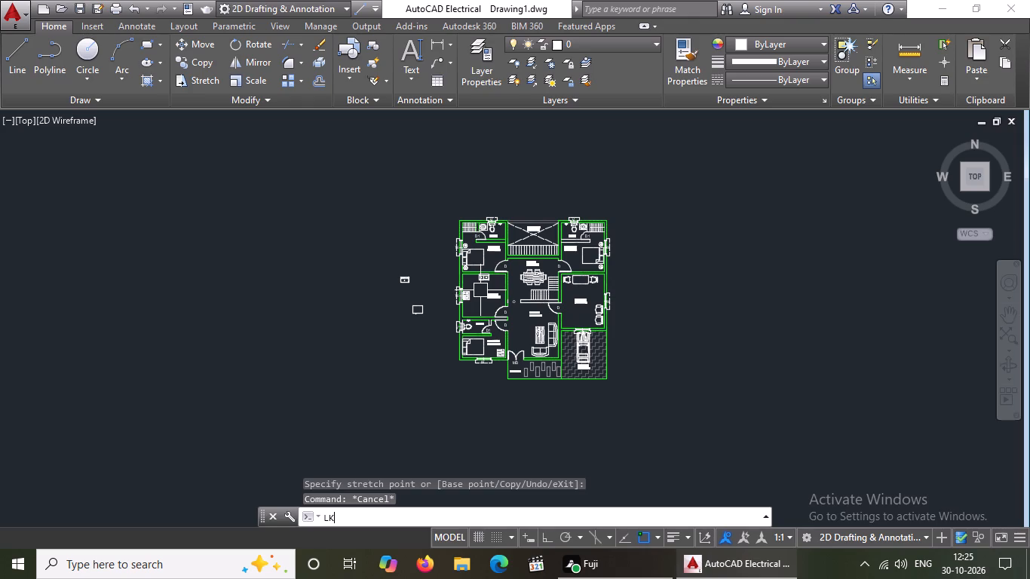
key(Escape)
key(l)
key(Return)
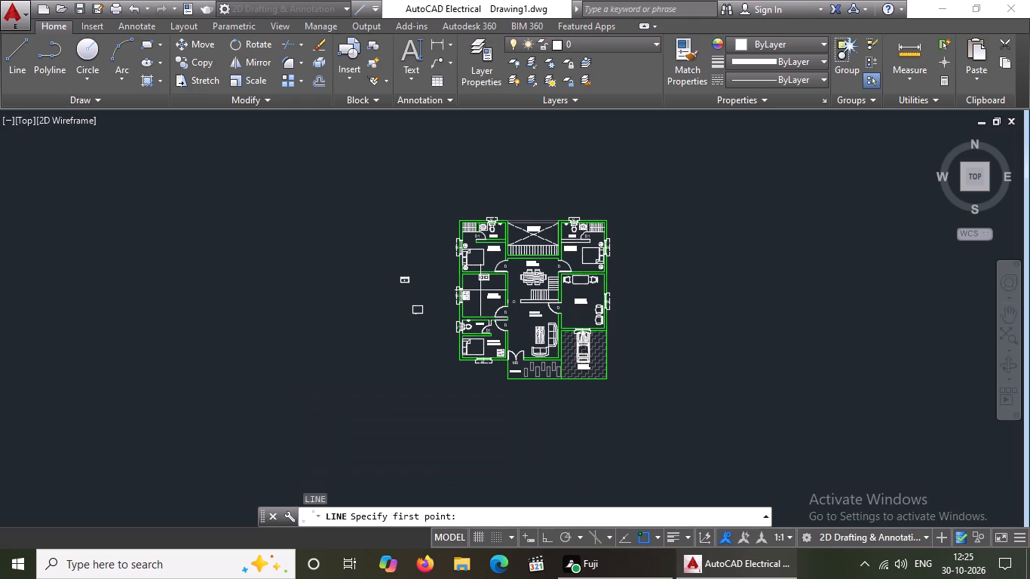
scroll(498, 280, up, 6)
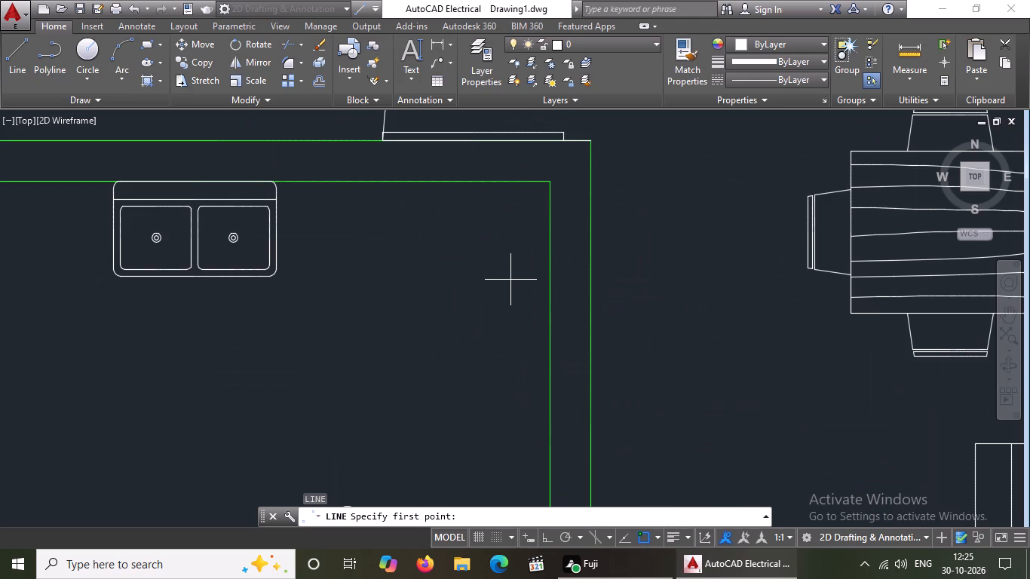
click(563, 283)
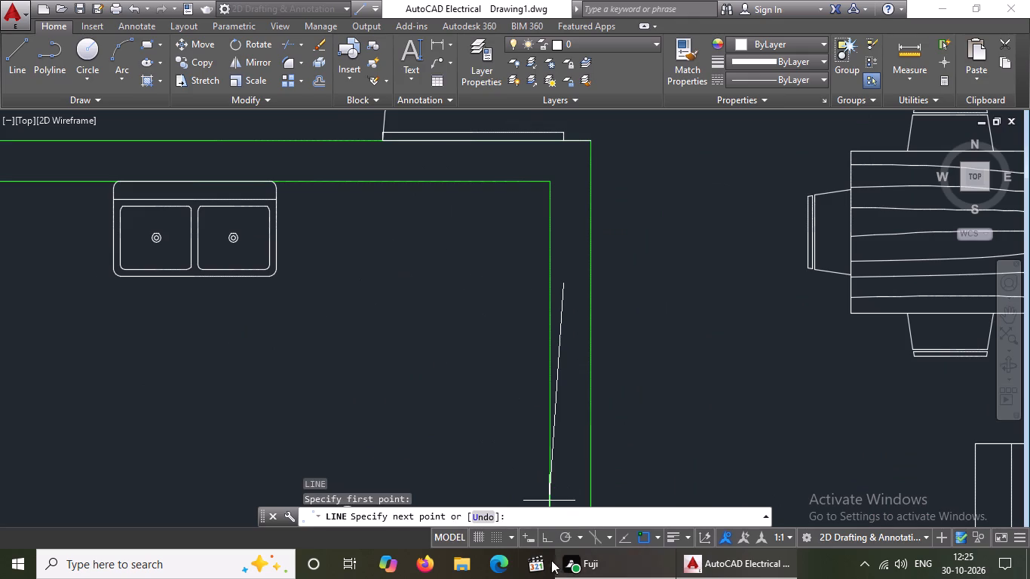
click(545, 534)
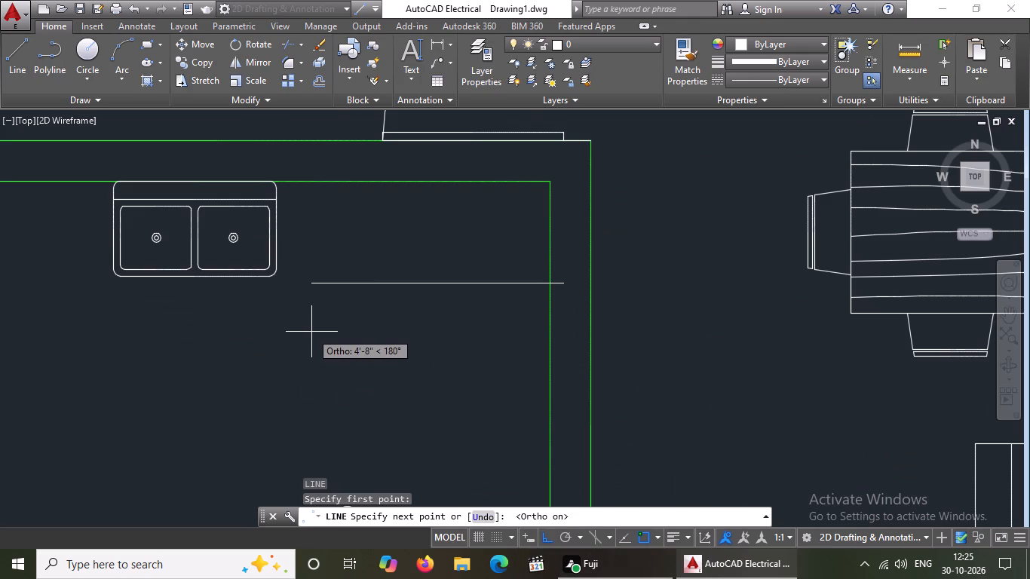
key(ctrl+z)
key(l)
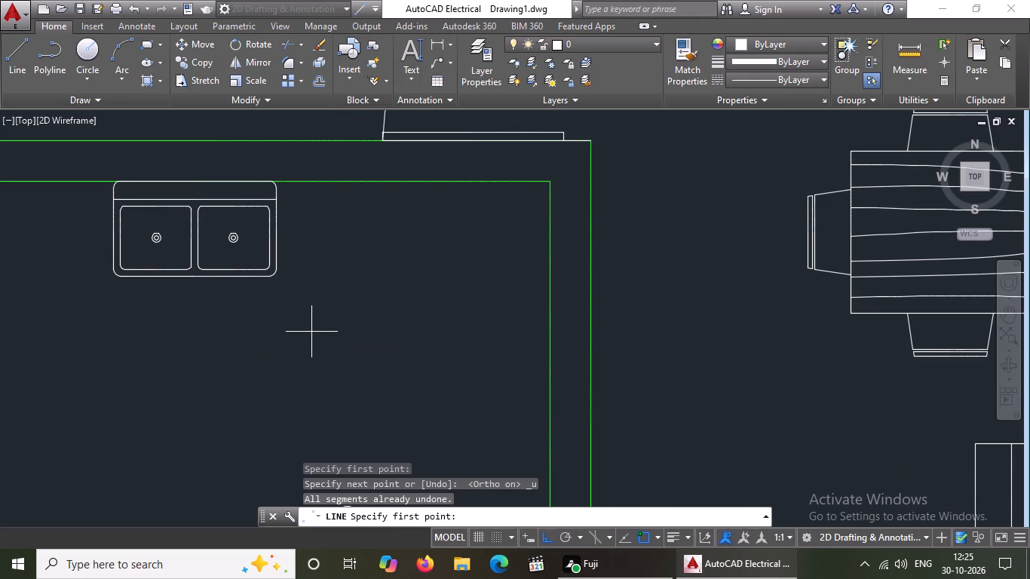
key(Return)
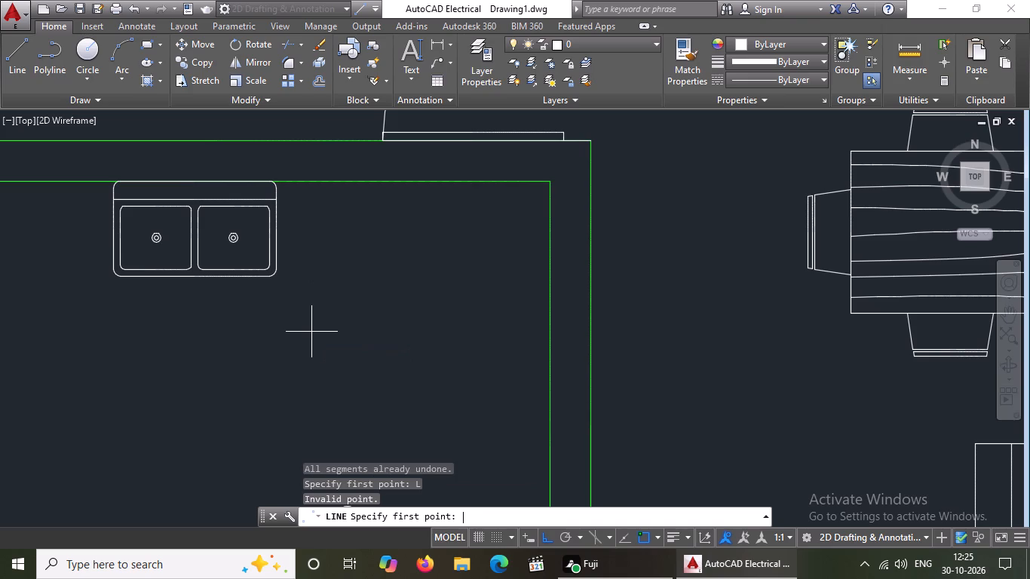
click(559, 293)
scroll(197, 305, down, 2)
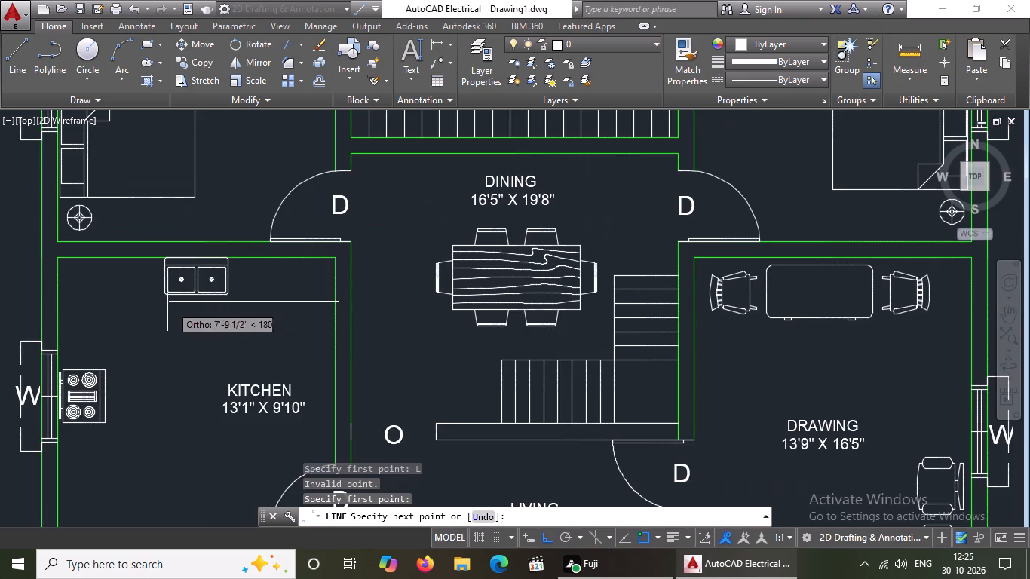
click(112, 304)
scroll(121, 384, down, 3)
scroll(109, 427, up, 4)
click(119, 425)
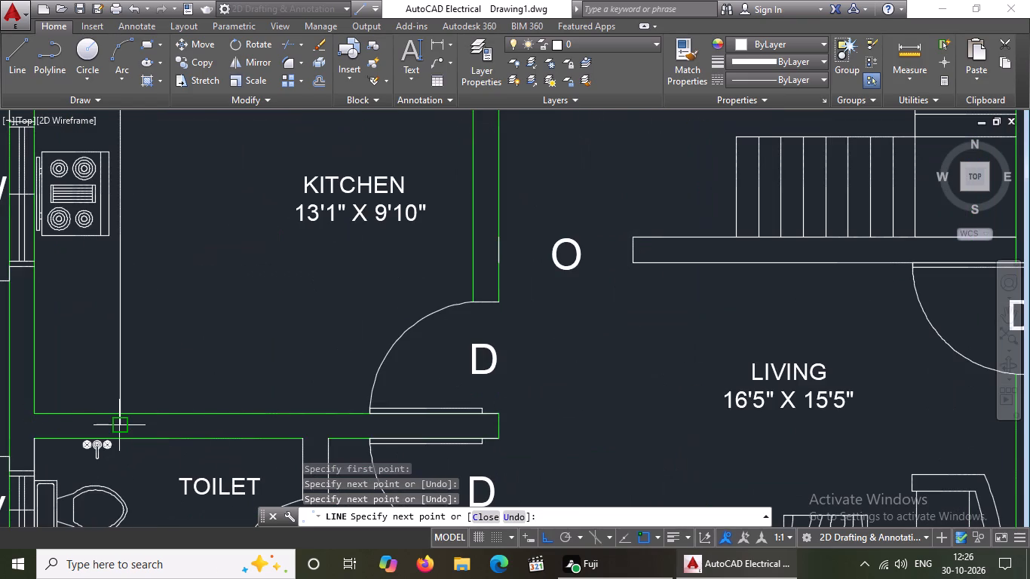
key(Escape)
Trim the two counter line ends that run into the toilet-side and dining-side kitchen walls.
text(TR)
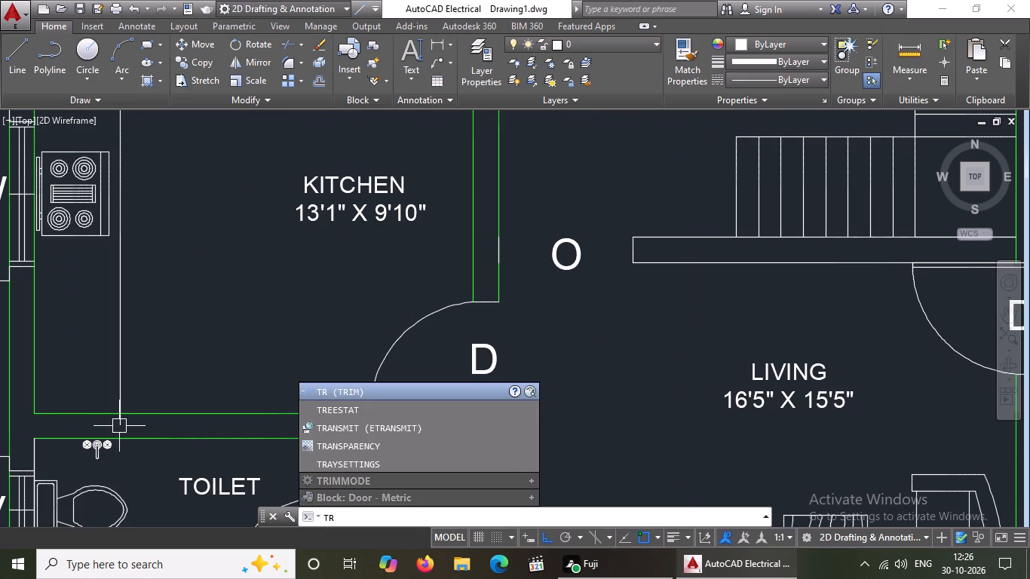
key(Escape)
text(TR)
key(Return)
key(Return)
click(117, 425)
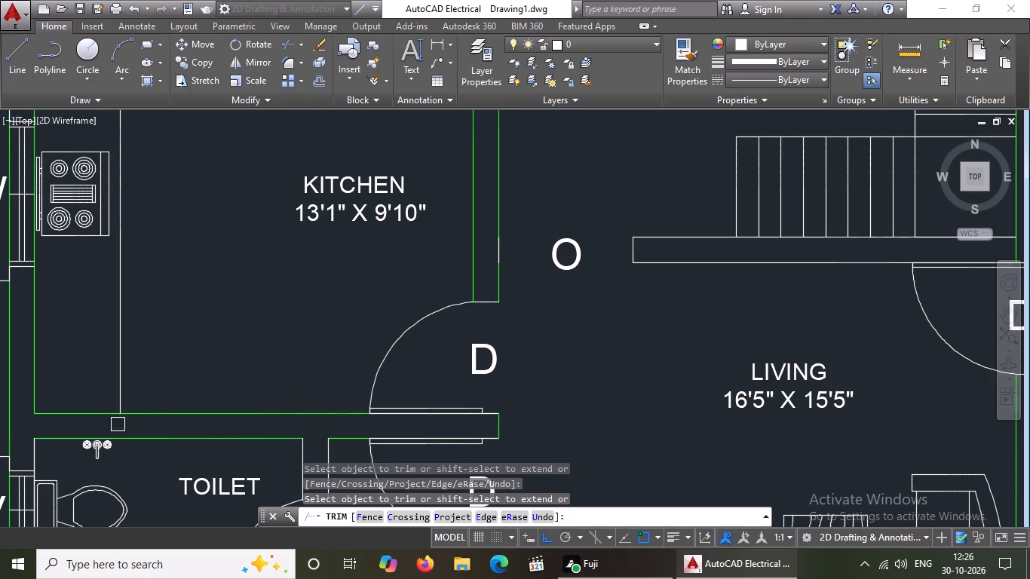
scroll(189, 397, down, 2)
scroll(319, 244, up, 3)
scroll(249, 305, up, 2)
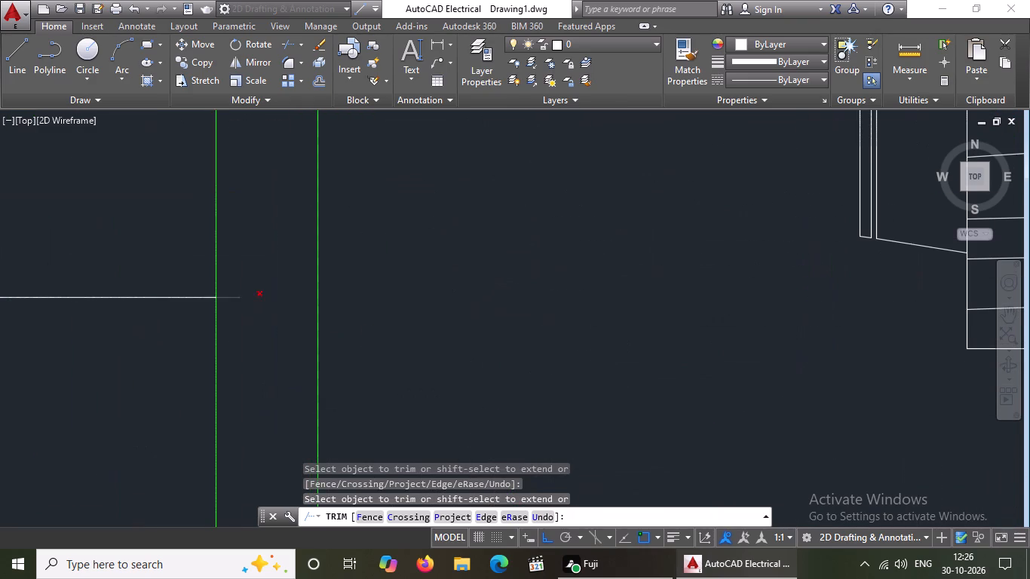
click(243, 297)
scroll(458, 256, down, 4)
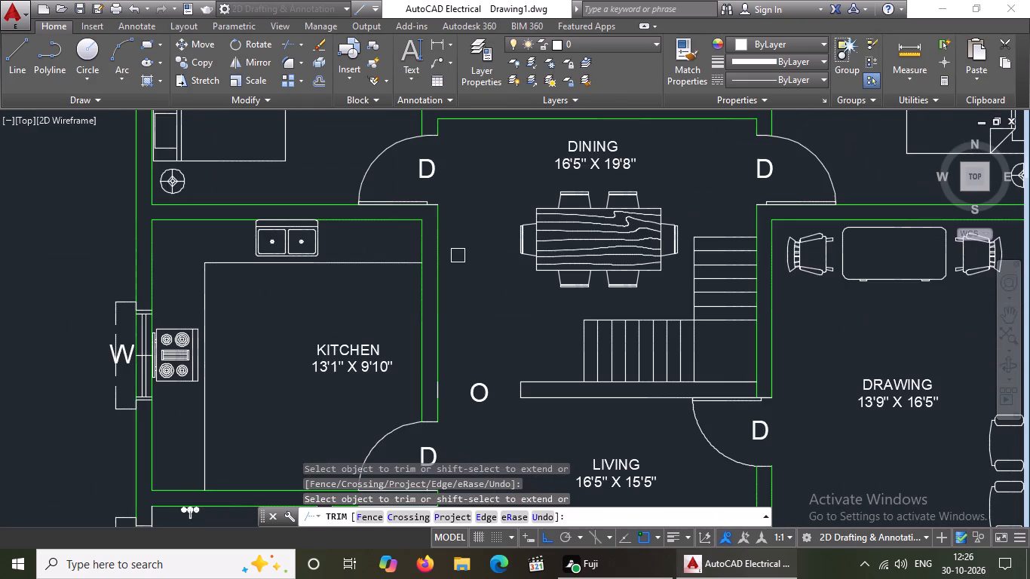
key(Escape)
key(Escape)
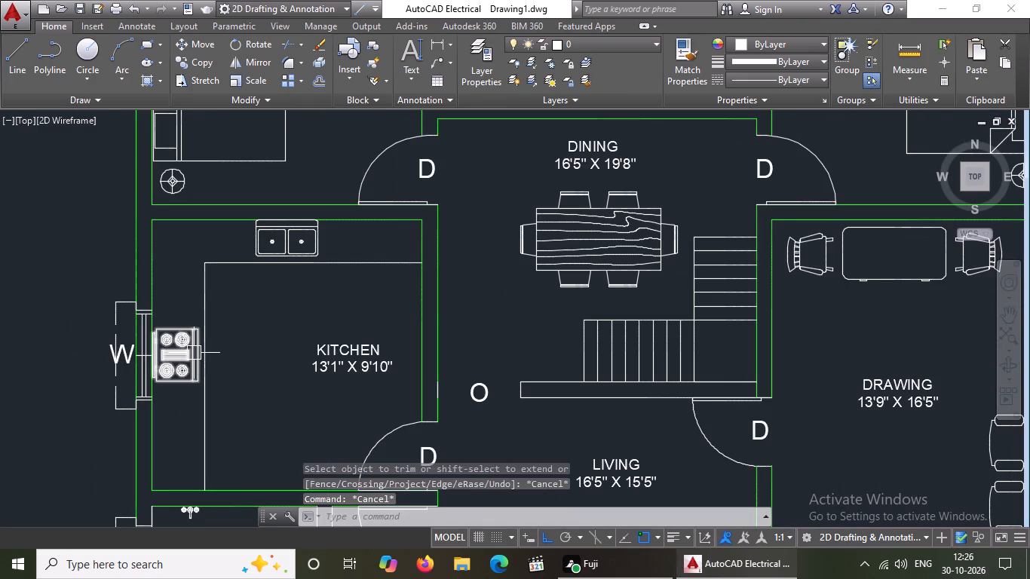
middle_drag(257, 325, 367, 272)
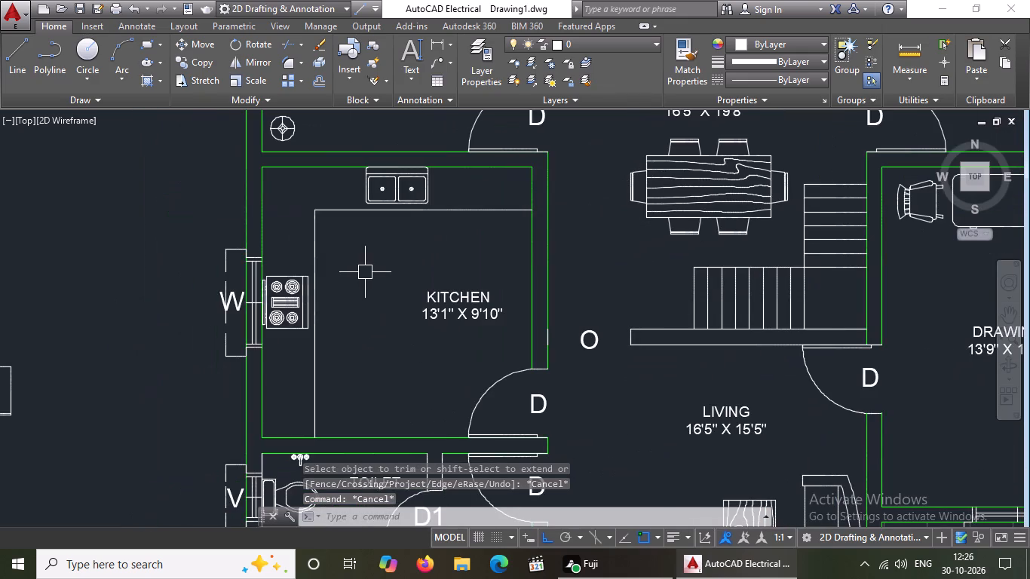
Insert the Wall Cabinet - 18 x 36 in front block from DesignCenter's Kitchens.dwg into the empty space outside the kitchen's W window.
scroll(363, 273, down, 1)
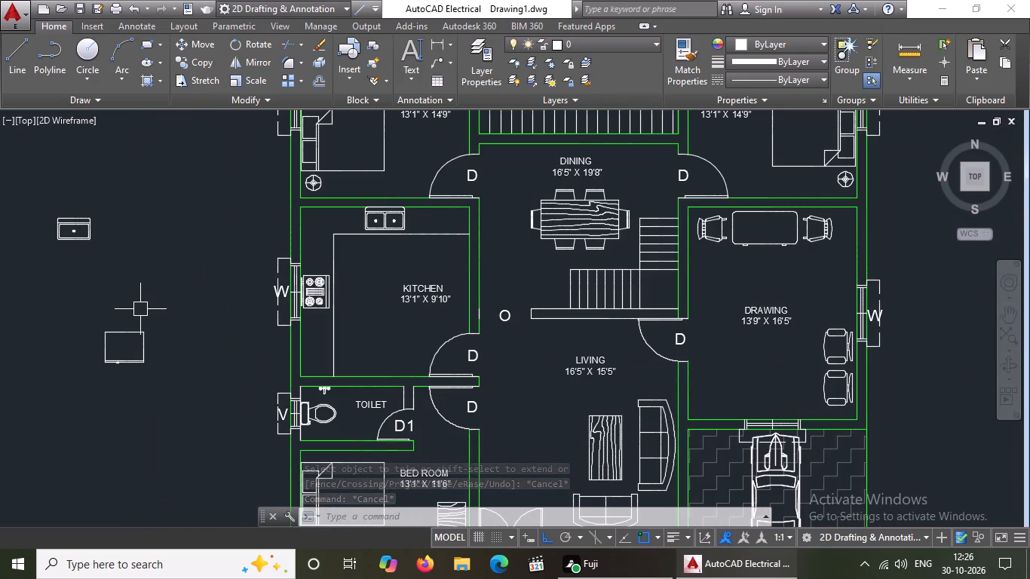
text(DC)
key(space)
key(space)
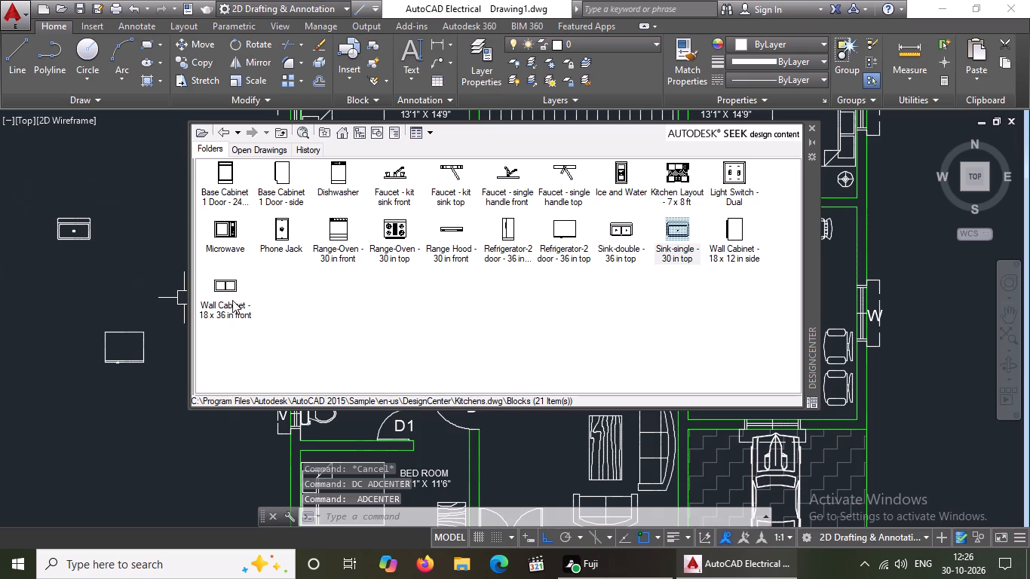
drag(233, 299, 81, 274)
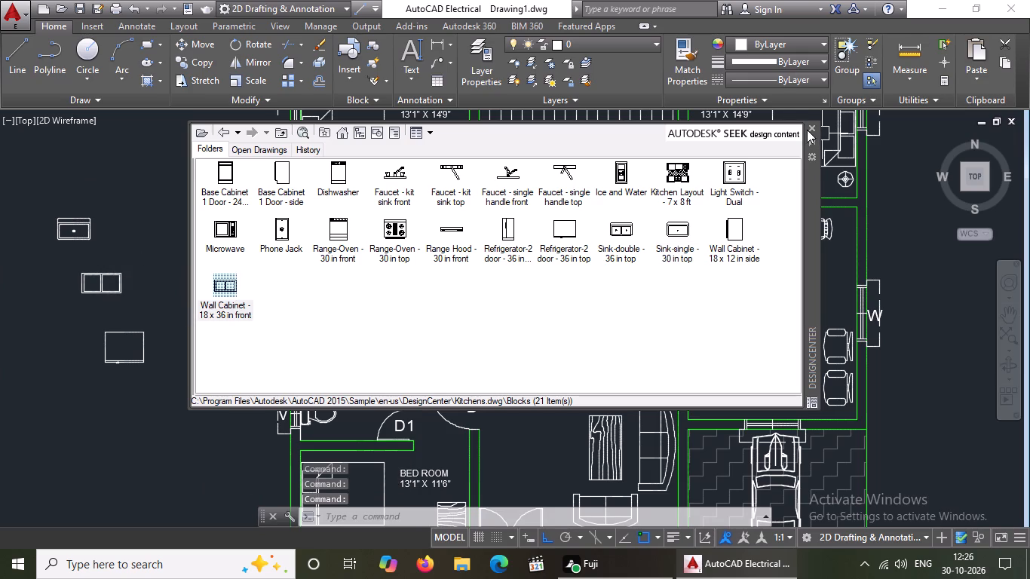
click(814, 126)
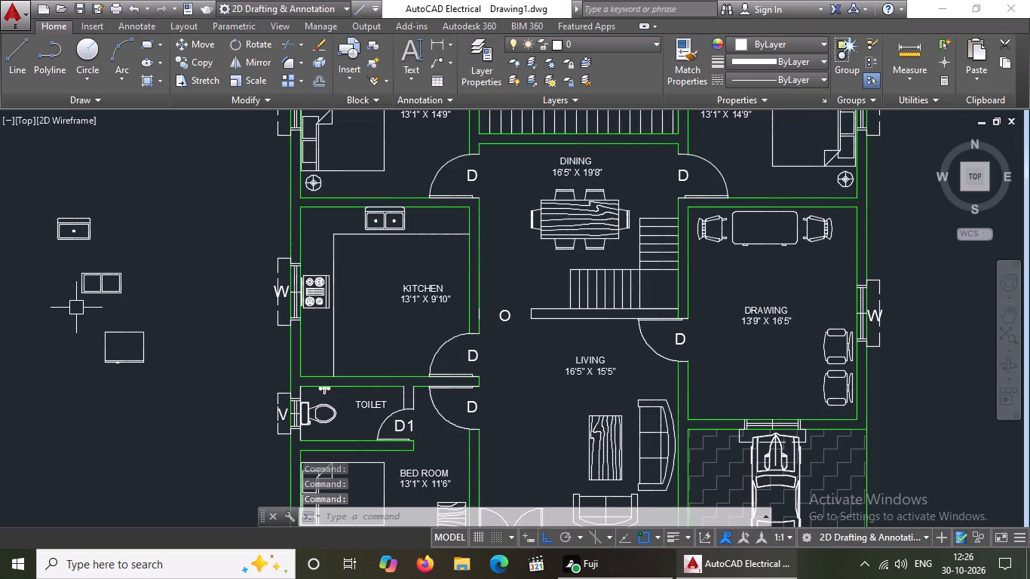
Move the wall cabinet into the kitchen, onto the counter between the double sink and the dining-side wall, with Ortho off.
click(101, 284)
click(84, 271)
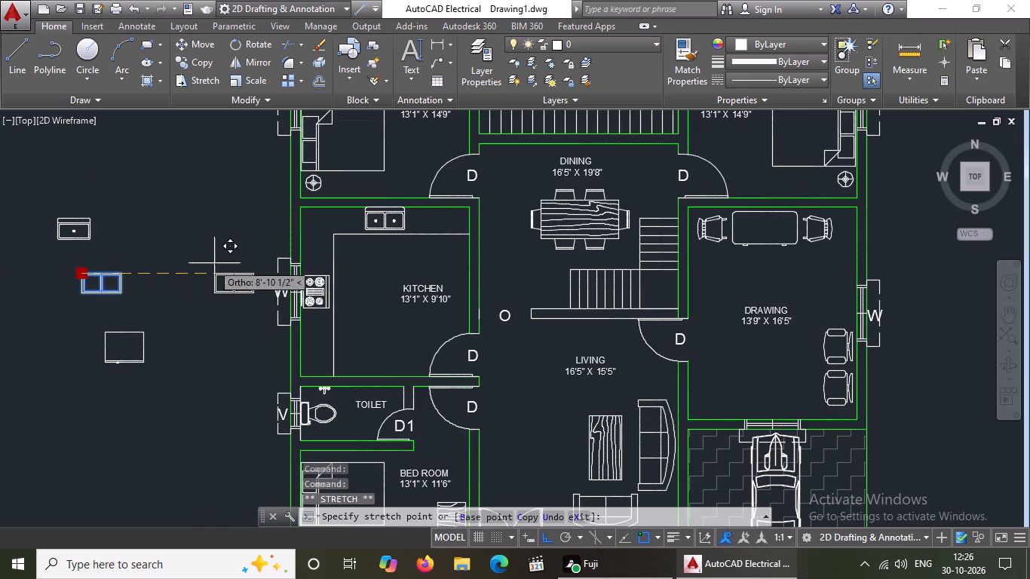
click(546, 533)
scroll(421, 195, up, 2)
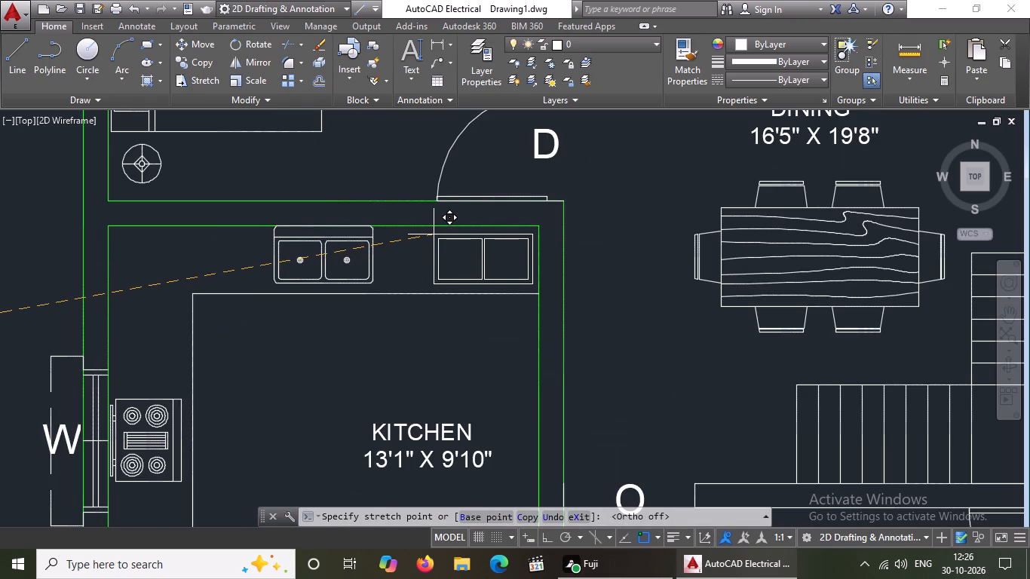
click(434, 234)
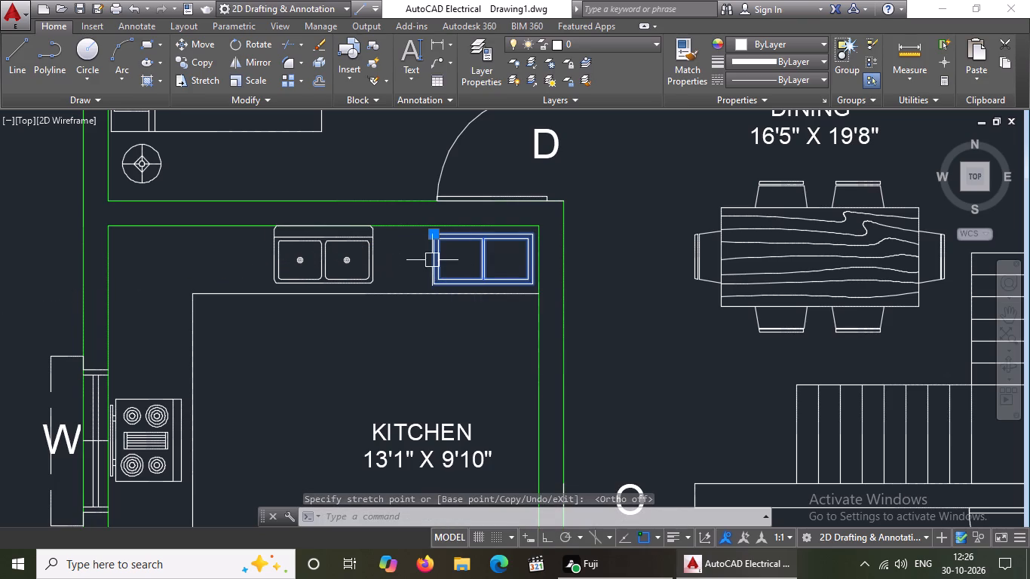
Copy the wall cabinet with Ortho on, about 9'-8 1/2" along the counter to the corner on the other side of the sink.
click(189, 59)
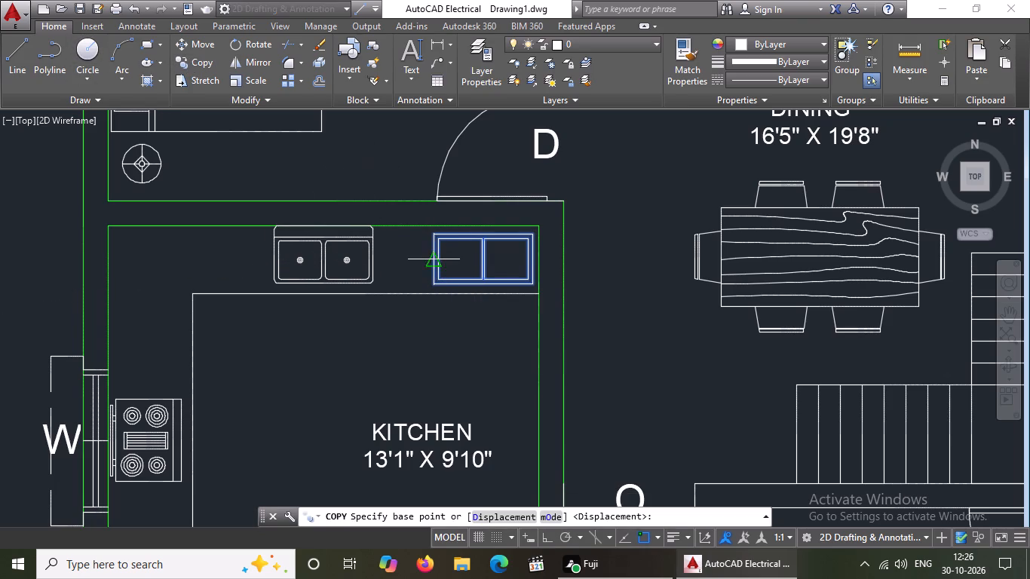
click(547, 538)
click(489, 261)
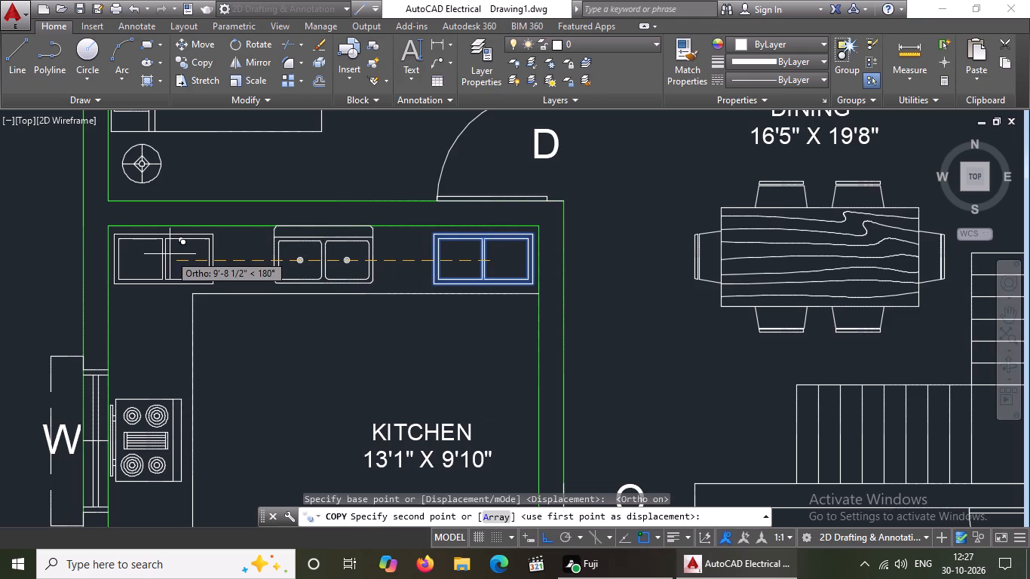
click(170, 254)
key(Escape)
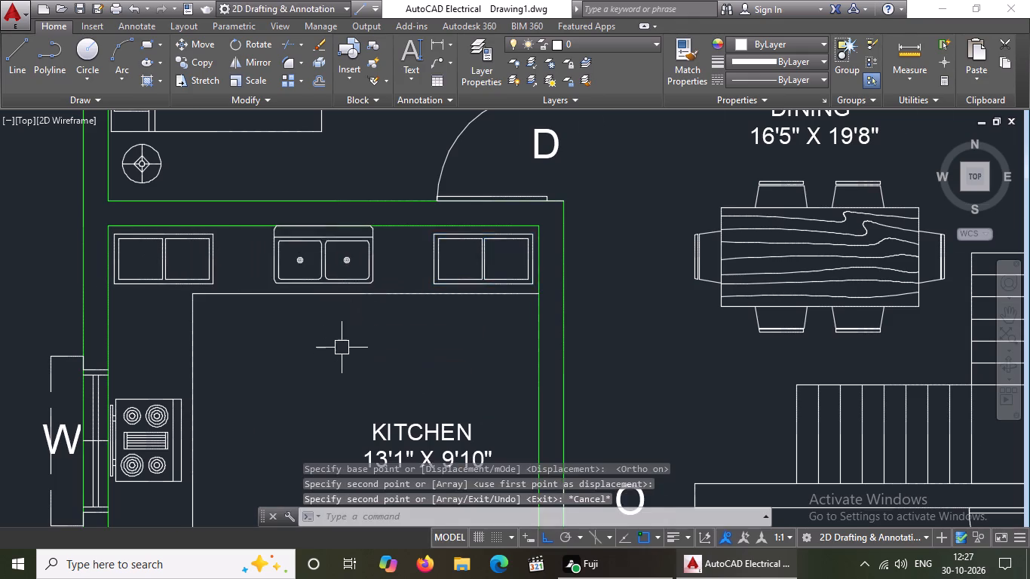
Move the KITCHEN room label a little towards the range, straight across the room's open floor area.
scroll(342, 347, down, 3)
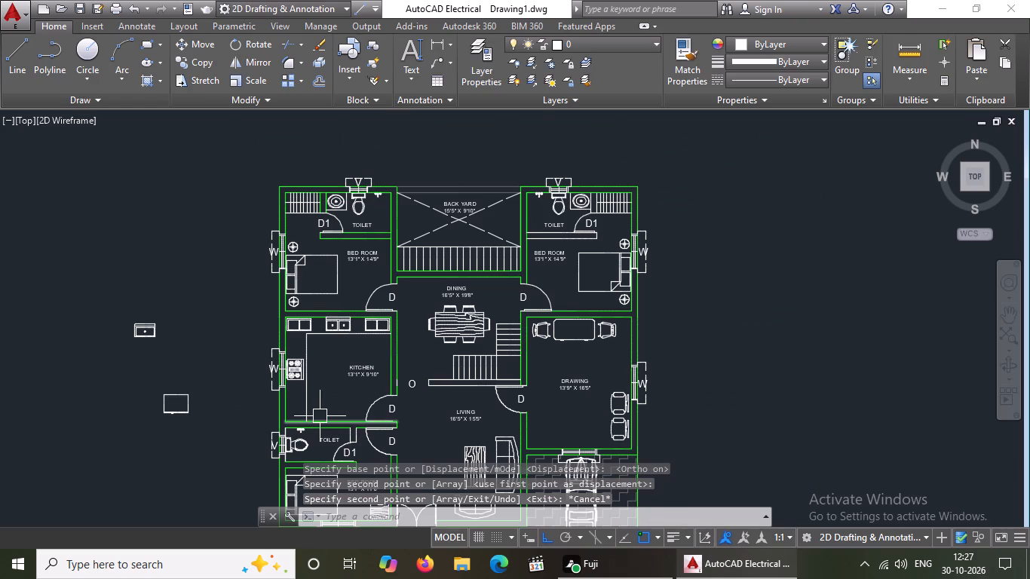
middle_drag(320, 416, 353, 380)
key(Escape)
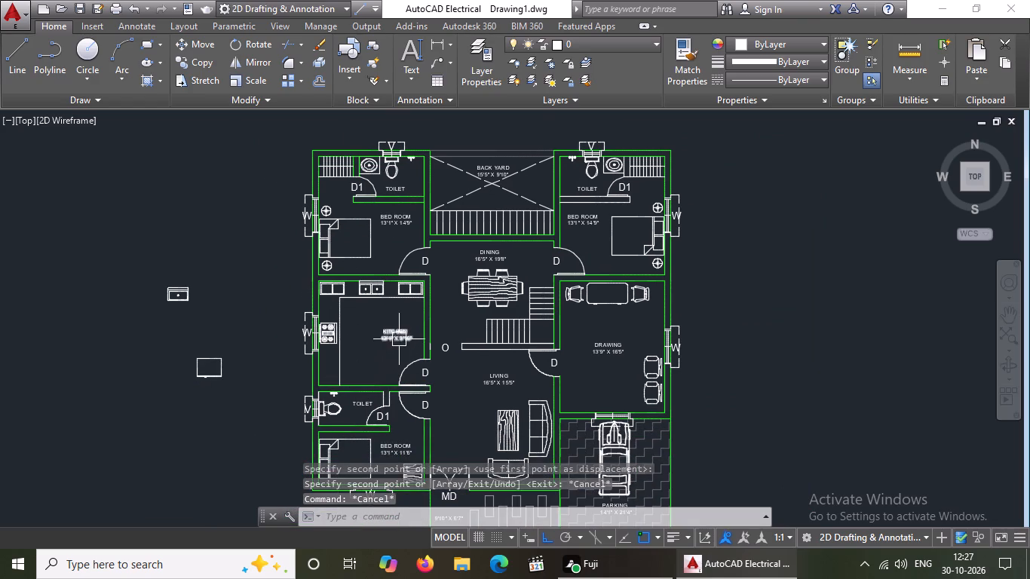
click(397, 338)
click(383, 326)
click(363, 331)
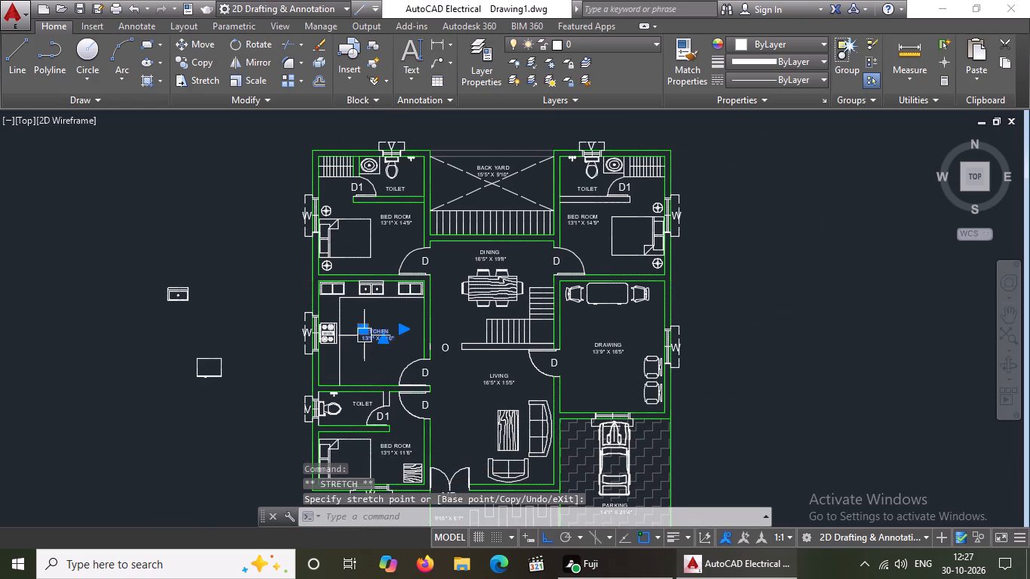
key(Escape)
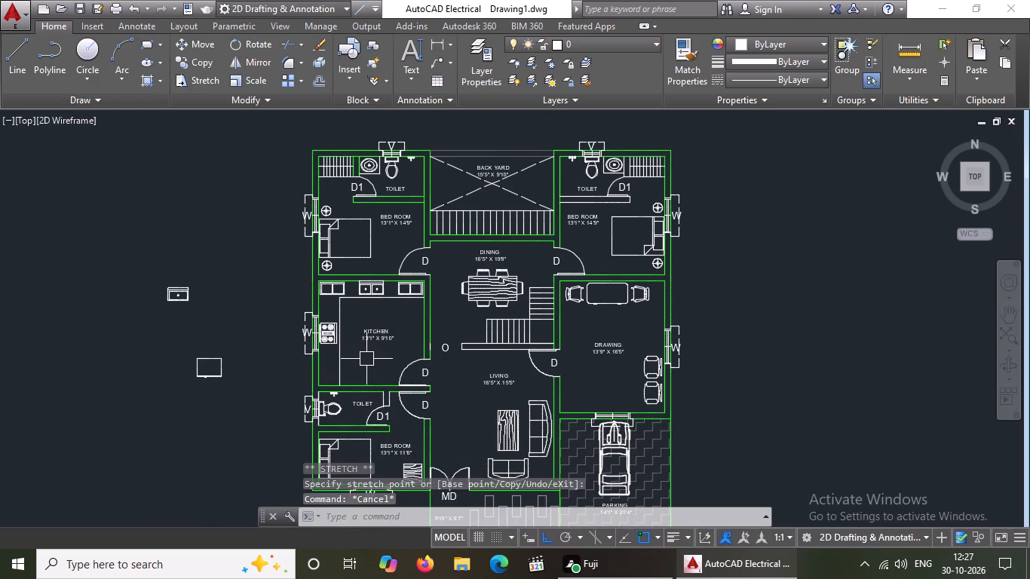
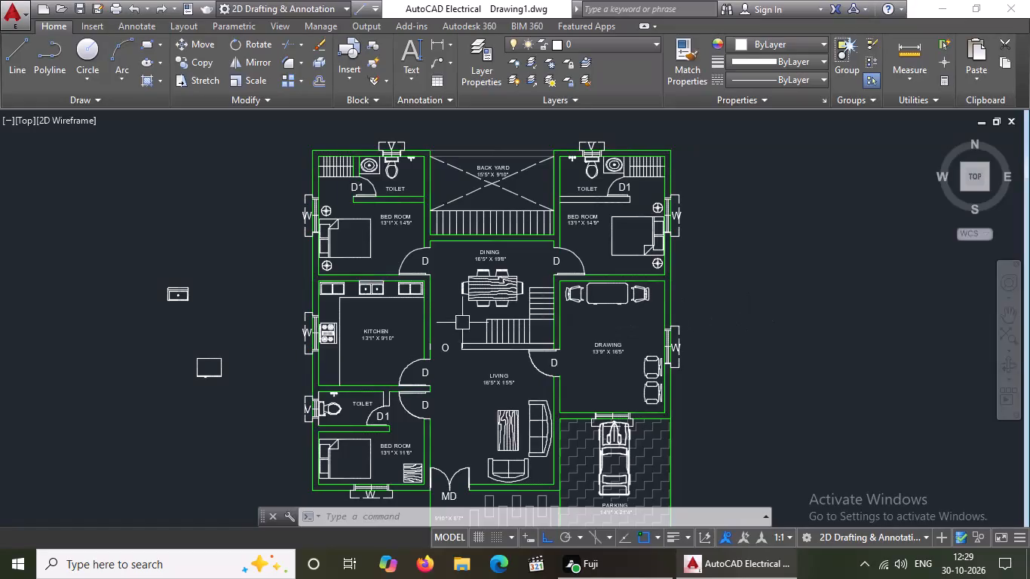
Delete the two spare kitchen blocks lying in the empty space outside the kitchen's W window.
scroll(514, 381, down, 2)
scroll(509, 428, up, 3)
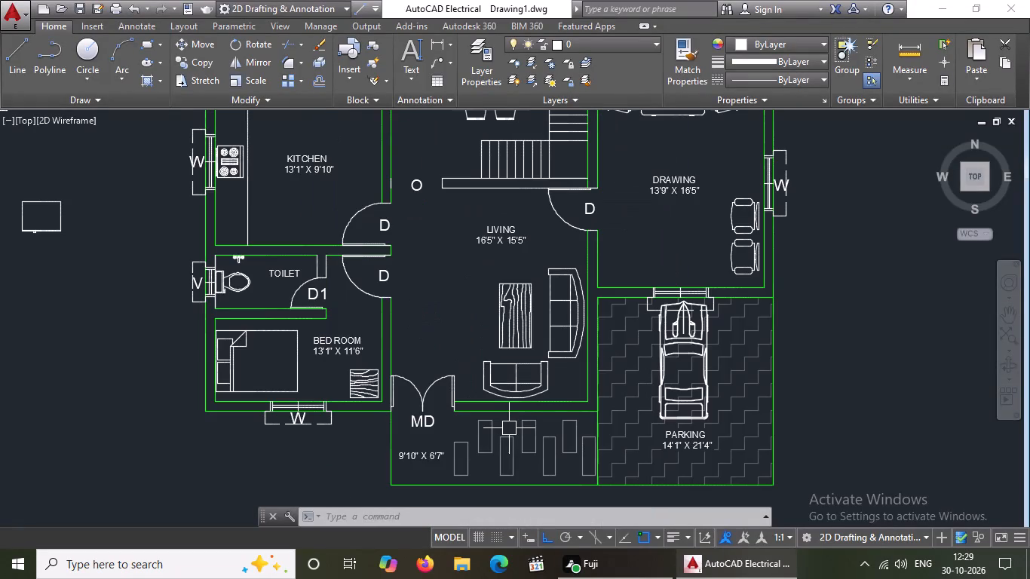
scroll(618, 373, down, 3)
scroll(594, 351, up, 2)
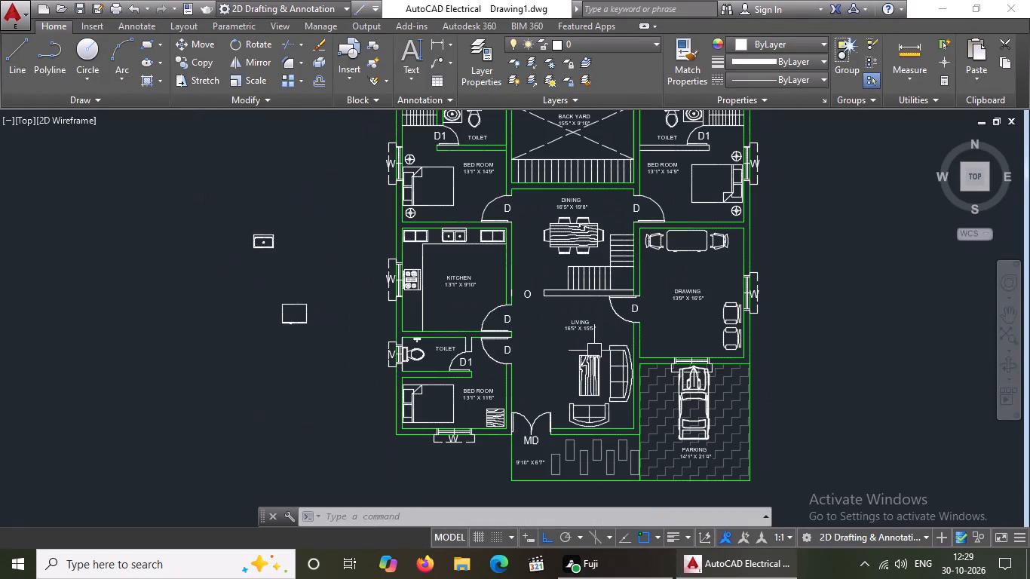
scroll(449, 324, down, 1)
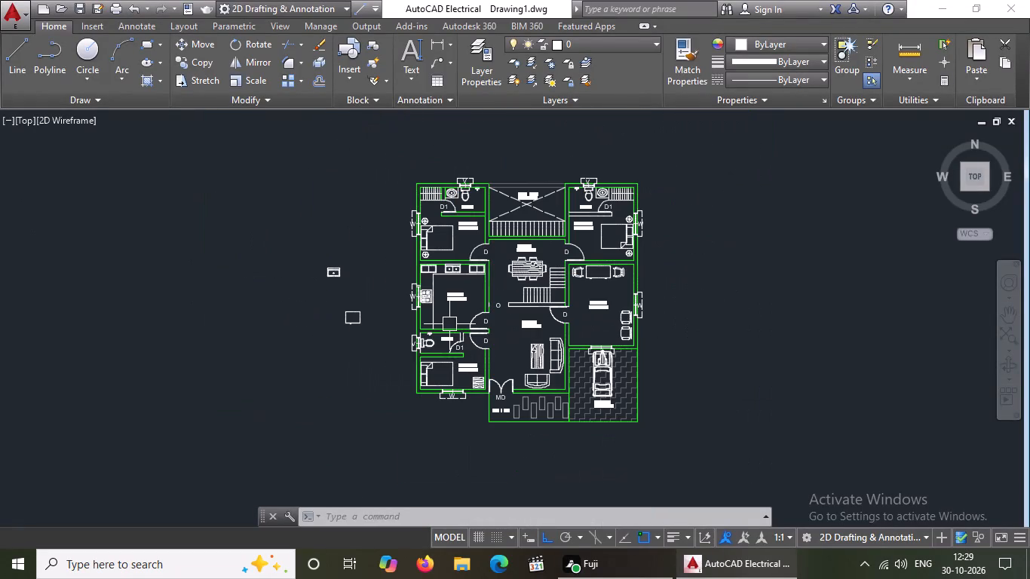
middle_drag(574, 382, 542, 398)
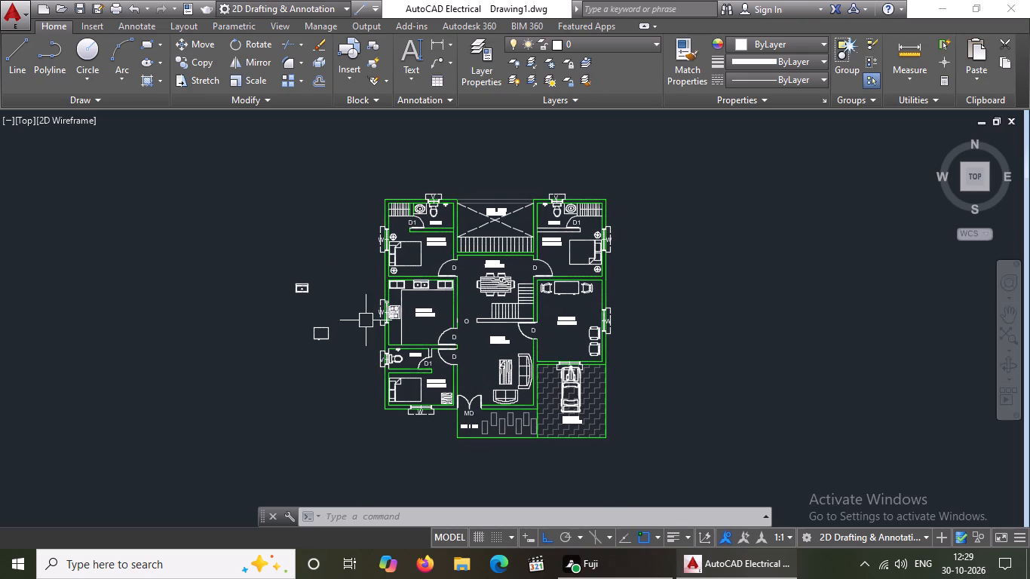
scroll(308, 286, up, 1)
click(293, 287)
key(Delete)
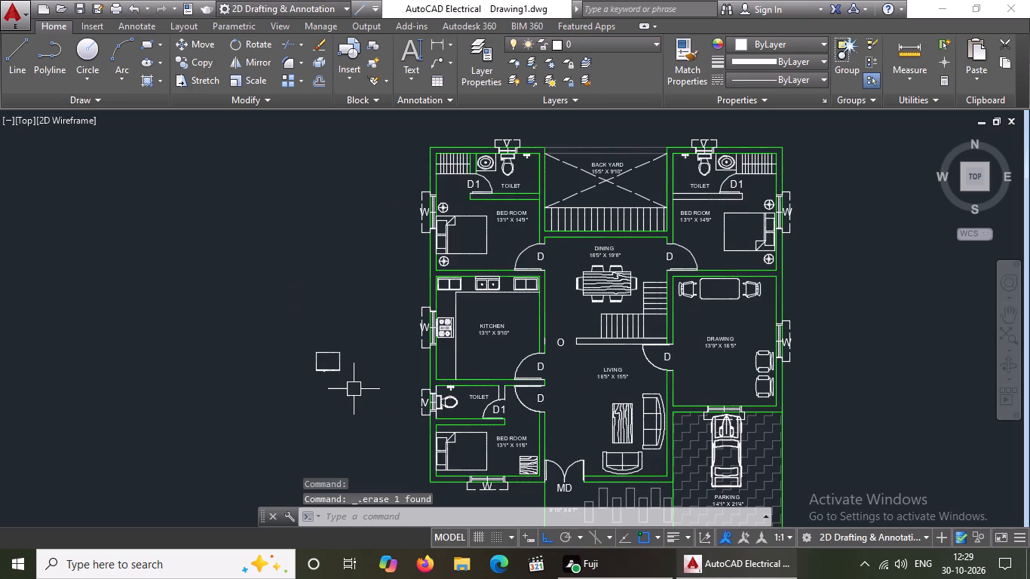
click(343, 373)
key(Delete)
scroll(358, 369, down, 1)
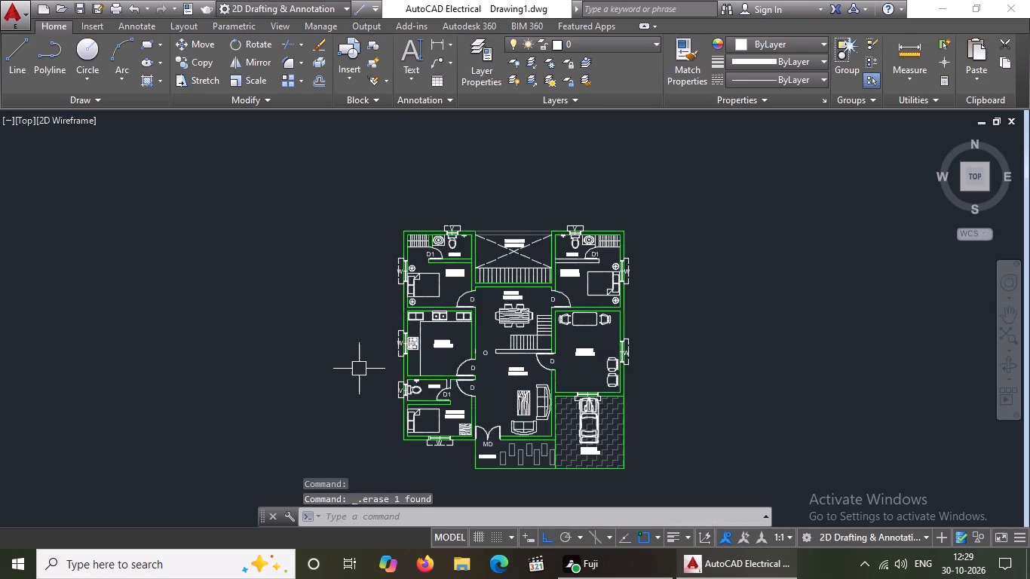
Look over the whole furnished floor plan, from the kitchen across to the drawing room and parking.
scroll(415, 356, up, 2)
scroll(428, 351, down, 1)
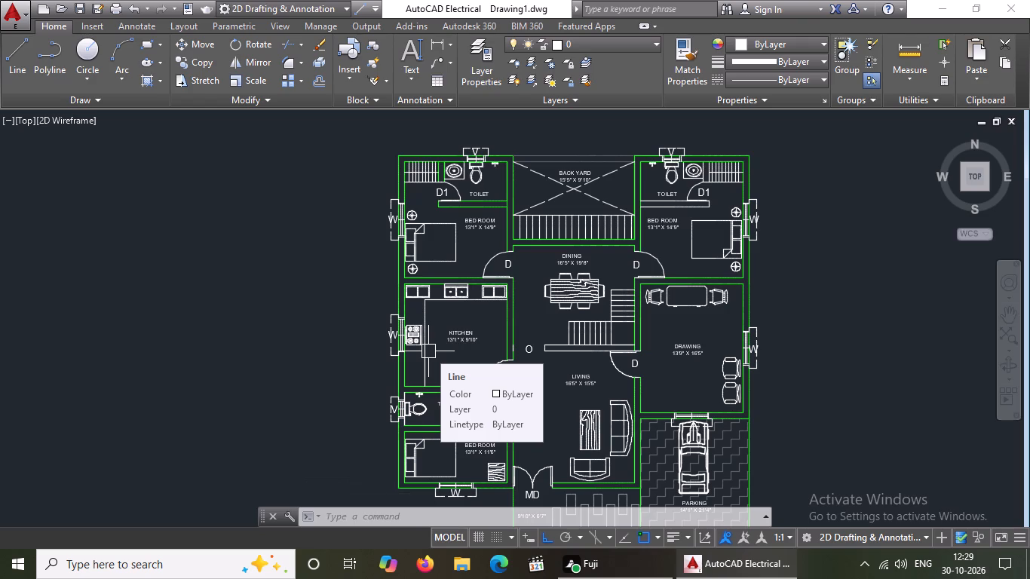
scroll(509, 337, down, 2)
scroll(514, 357, up, 2)
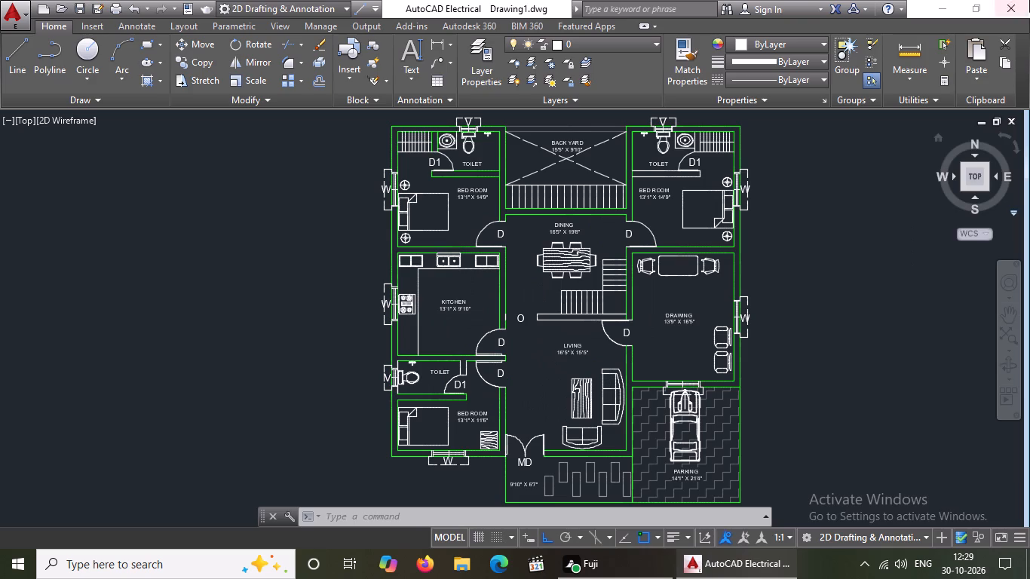
middle_drag(643, 339, 427, 312)
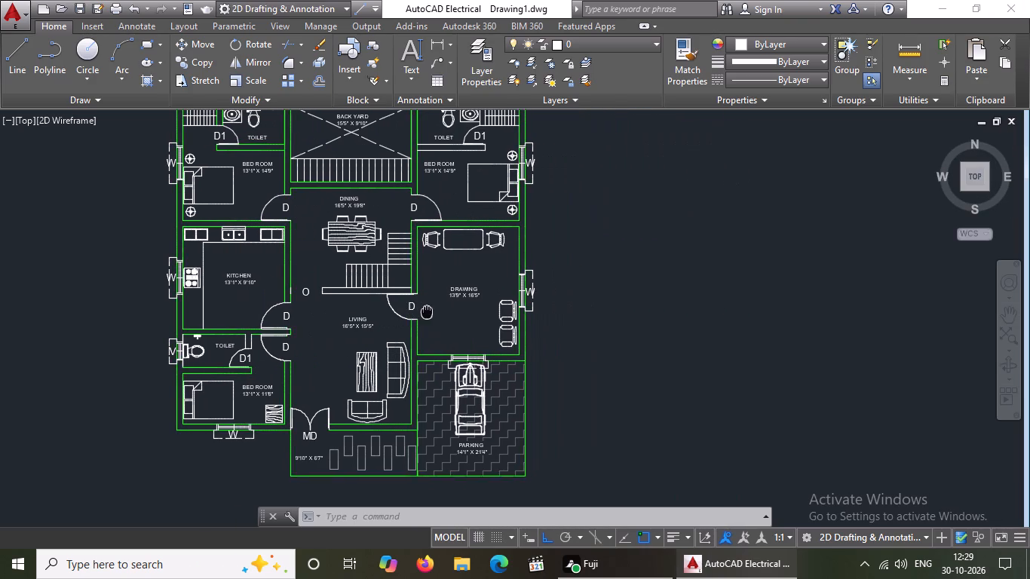
middle_drag(427, 312, 418, 323)
middle_click(418, 323)
middle_click(418, 323)
scroll(418, 323, up, 1)
scroll(418, 323, down, 1)
Copy the entire floor plan about 56' horizontally, into the empty space beyond the drawing-room side.
middle_drag(466, 309, 441, 297)
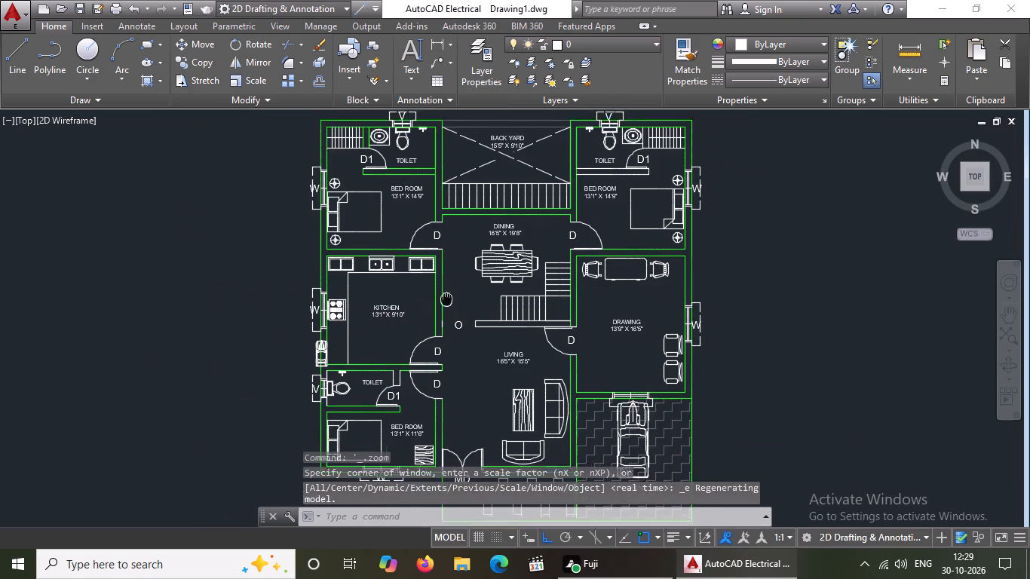
middle_drag(441, 297, 387, 280)
scroll(312, 266, down, 1)
key(Escape)
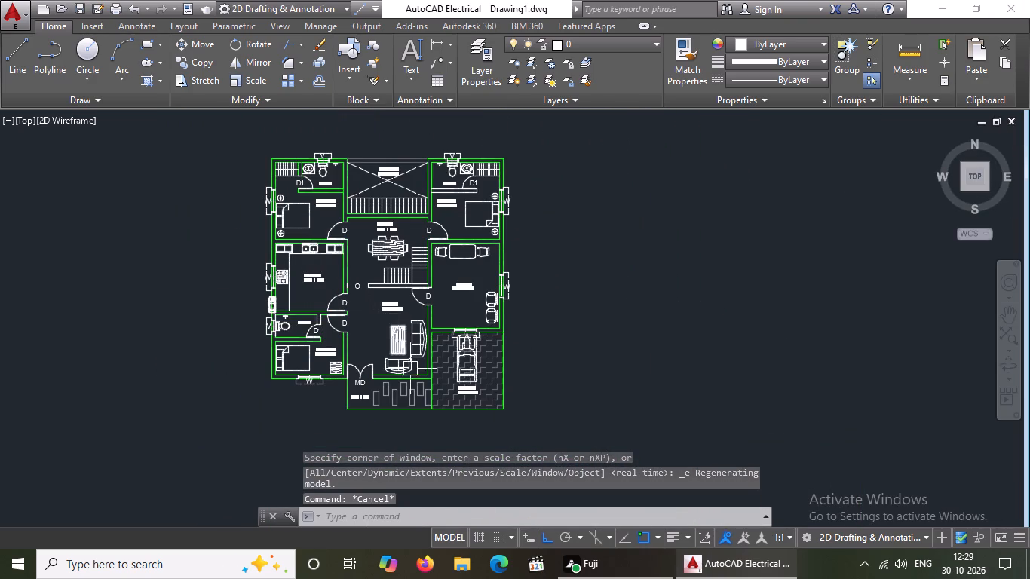
click(213, 130)
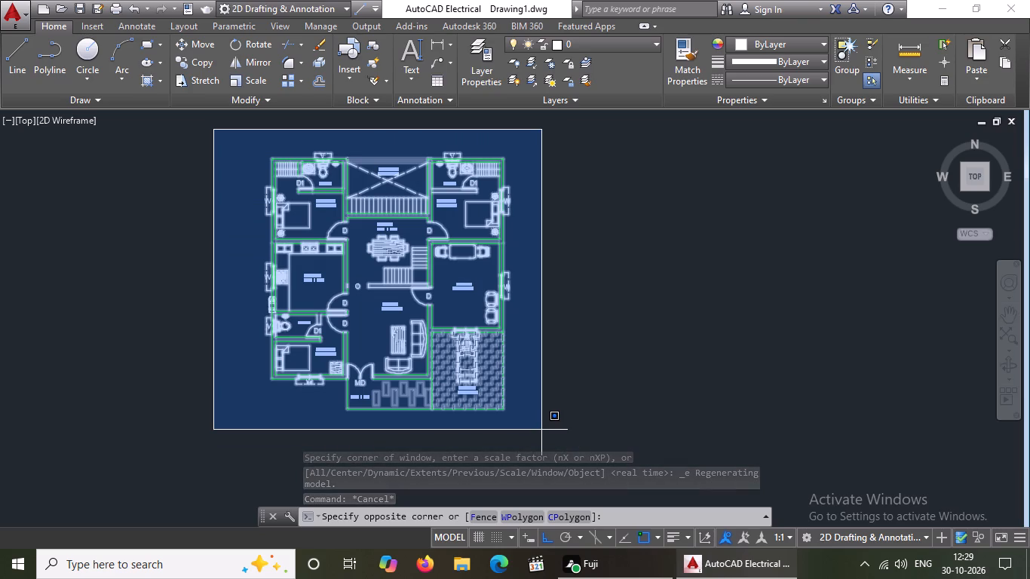
click(542, 429)
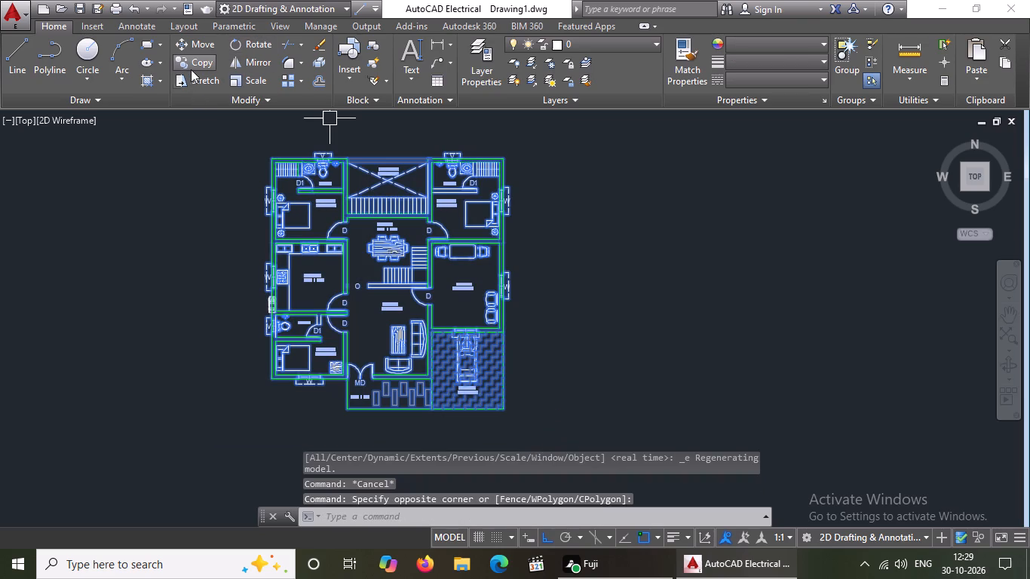
click(192, 66)
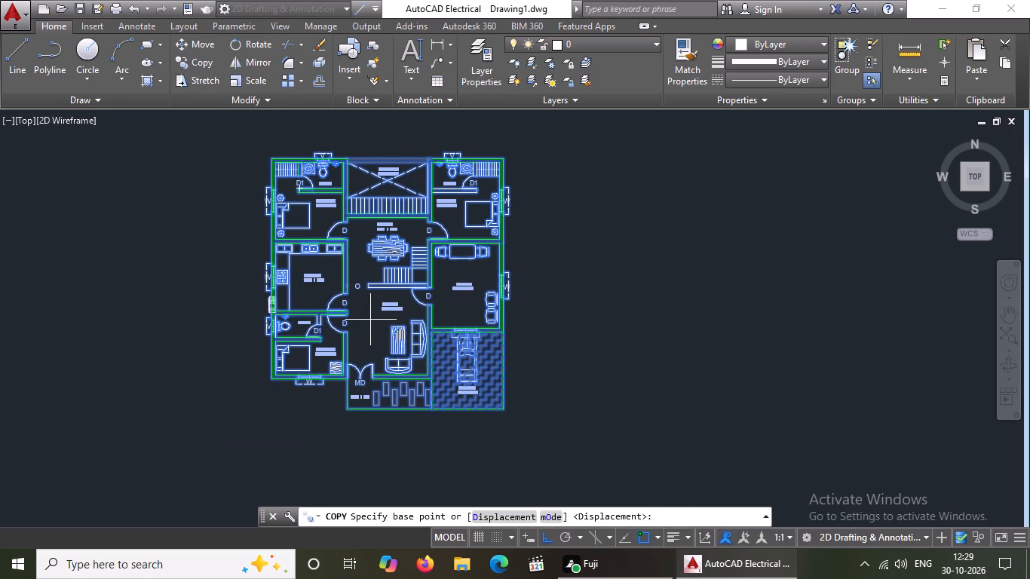
drag(370, 320, 377, 320)
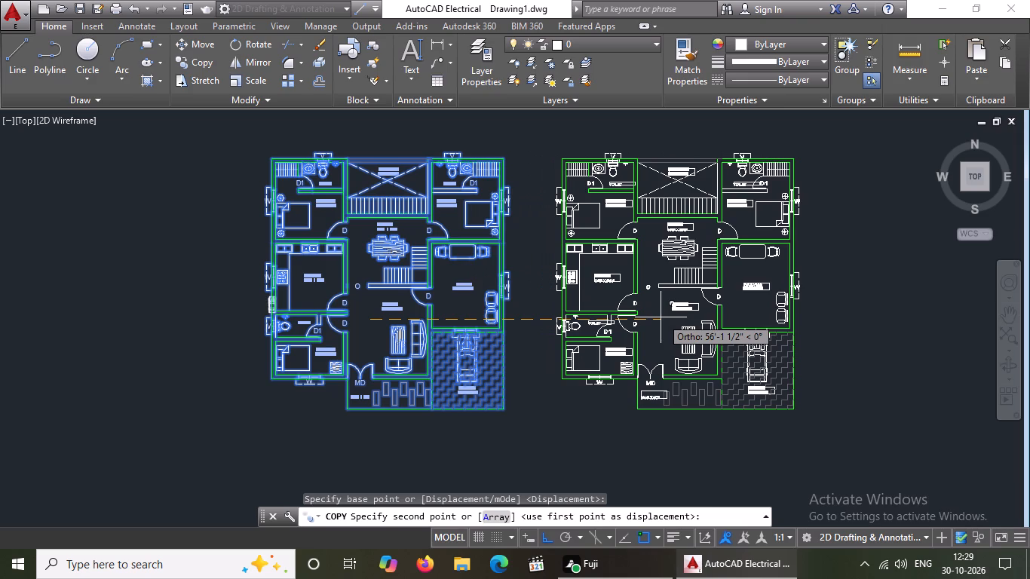
click(661, 317)
scroll(658, 317, down, 2)
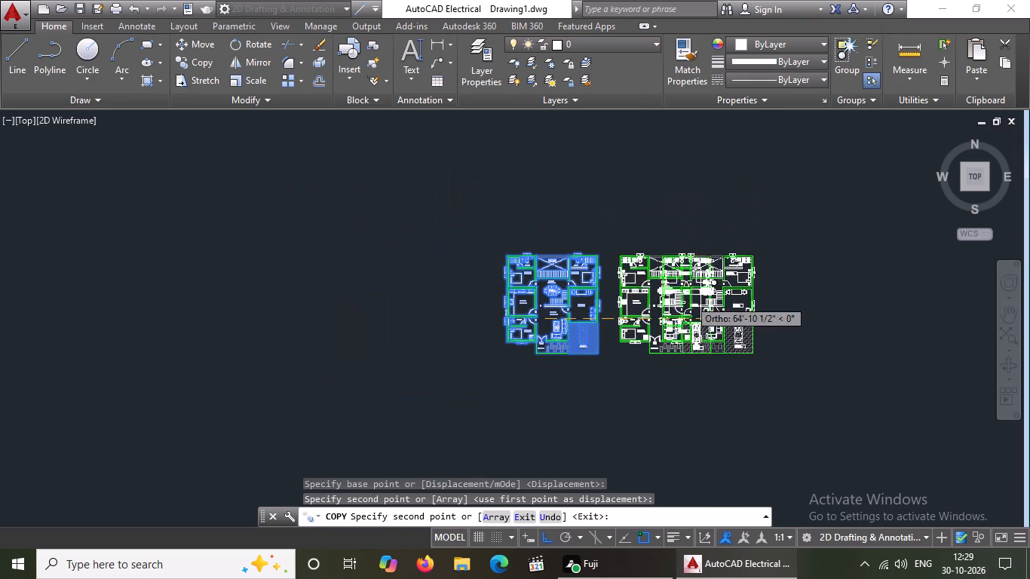
scroll(765, 281, up, 4)
scroll(767, 270, down, 3)
key(Escape)
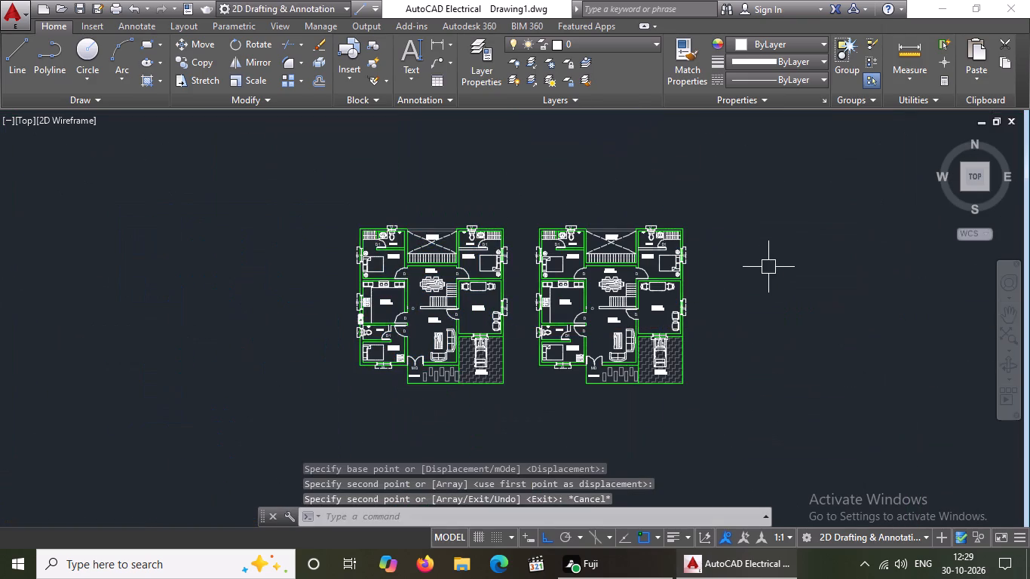
Delete the PARKING label, the paving hatch and the car from the copied plan's parking area.
scroll(662, 373, up, 5)
scroll(662, 373, down, 2)
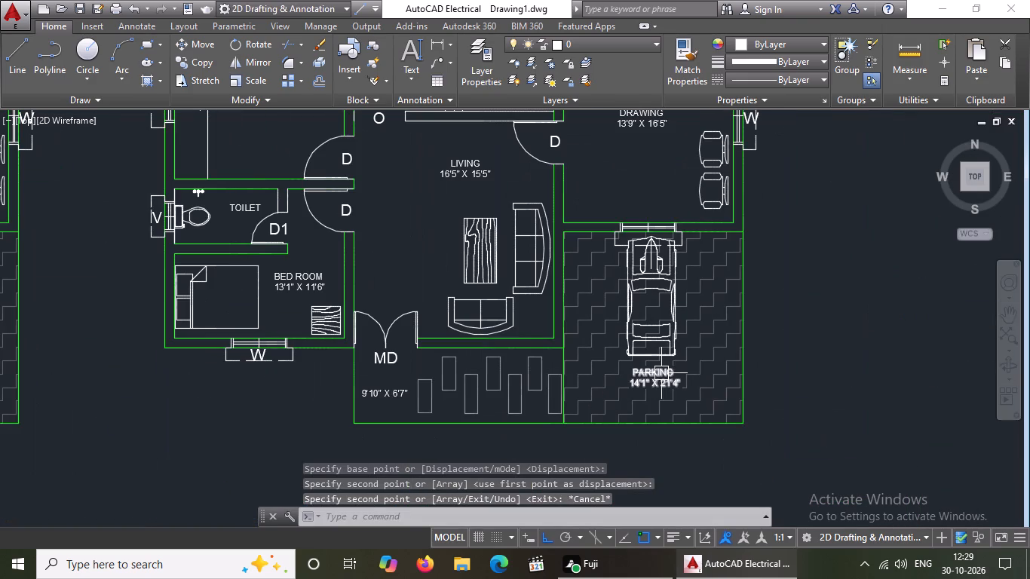
click(660, 373)
key(Delete)
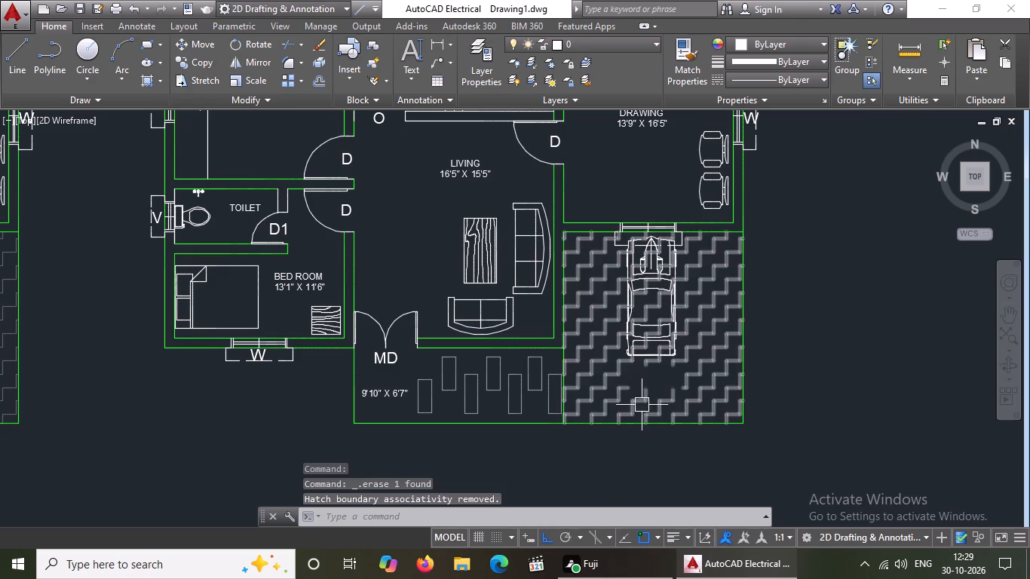
click(639, 406)
key(Delete)
click(649, 360)
key(Delete)
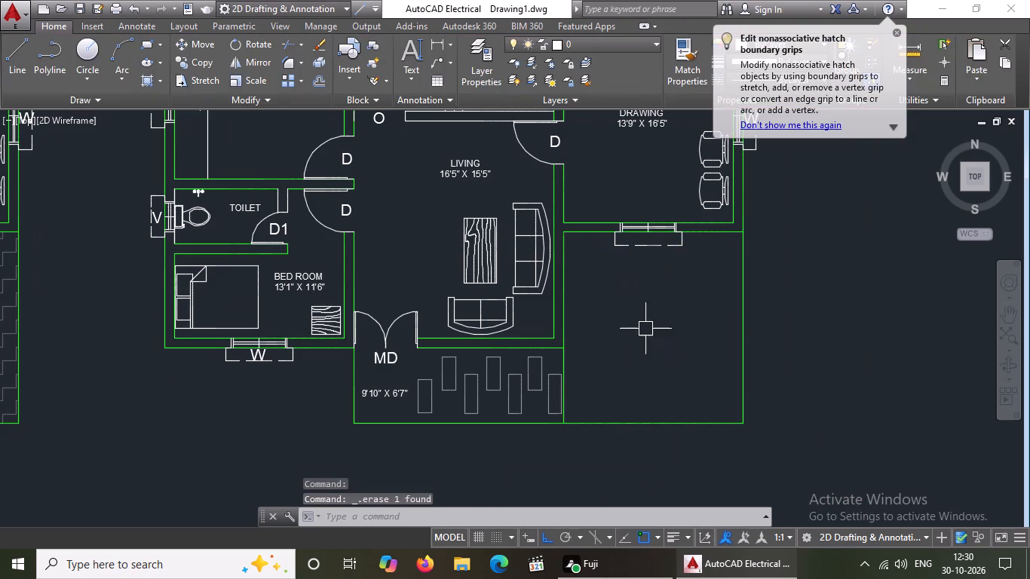
Delete the paving rectangles and the 9'10" X 6'7" size text from the copied plan's entrance porch.
click(545, 407)
key(Delete)
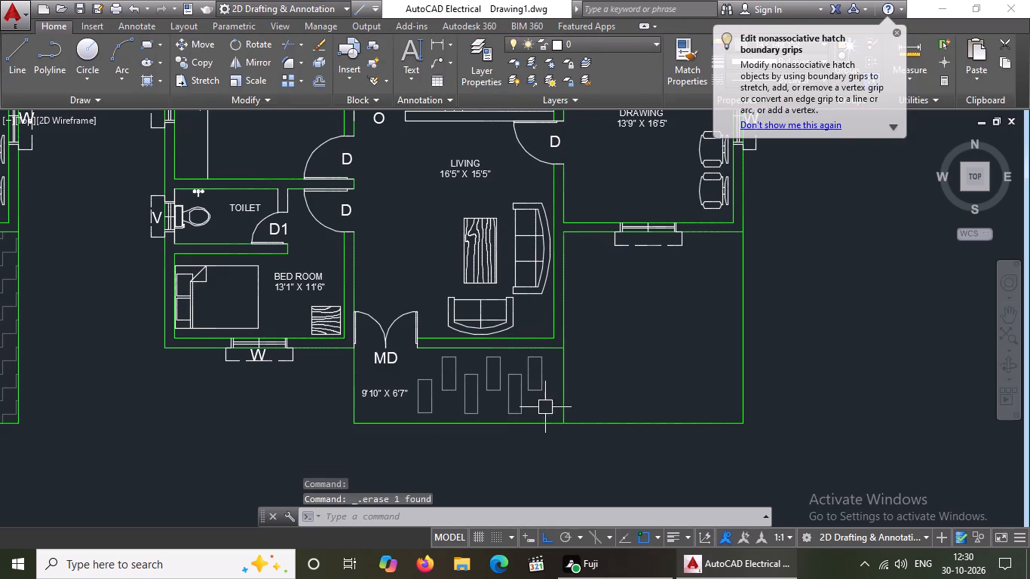
click(538, 392)
key(Delete)
click(520, 406)
key(Delete)
click(490, 386)
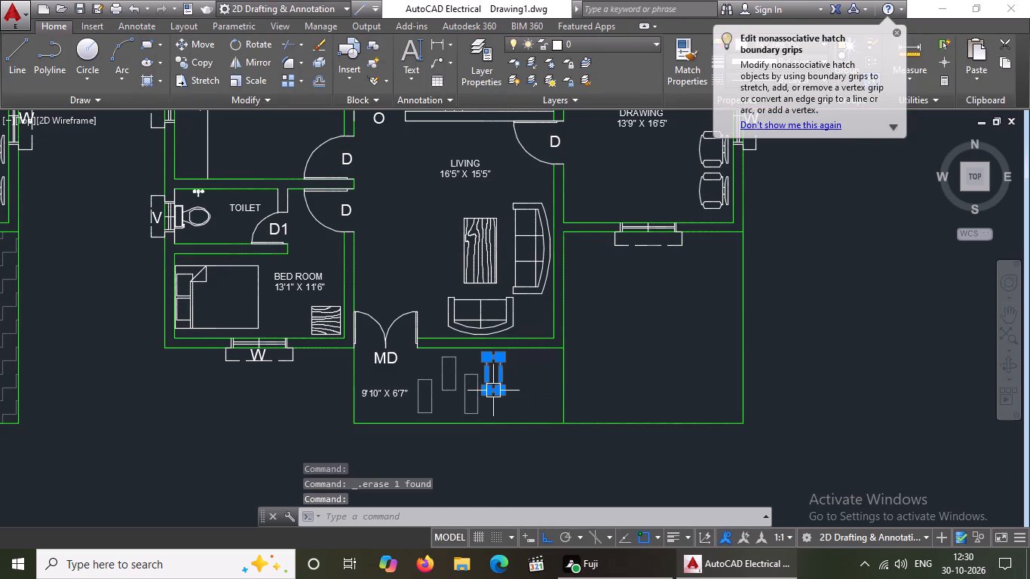
key(Delete)
click(476, 406)
key(Delete)
click(458, 388)
key(Delete)
click(437, 403)
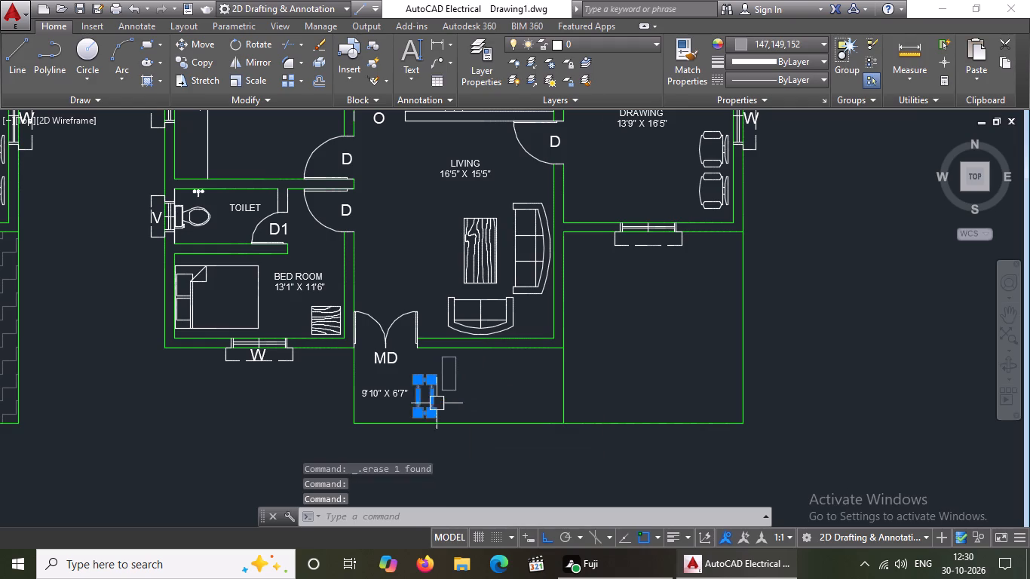
key(Delete)
click(443, 392)
key(Delete)
click(395, 401)
key(Delete)
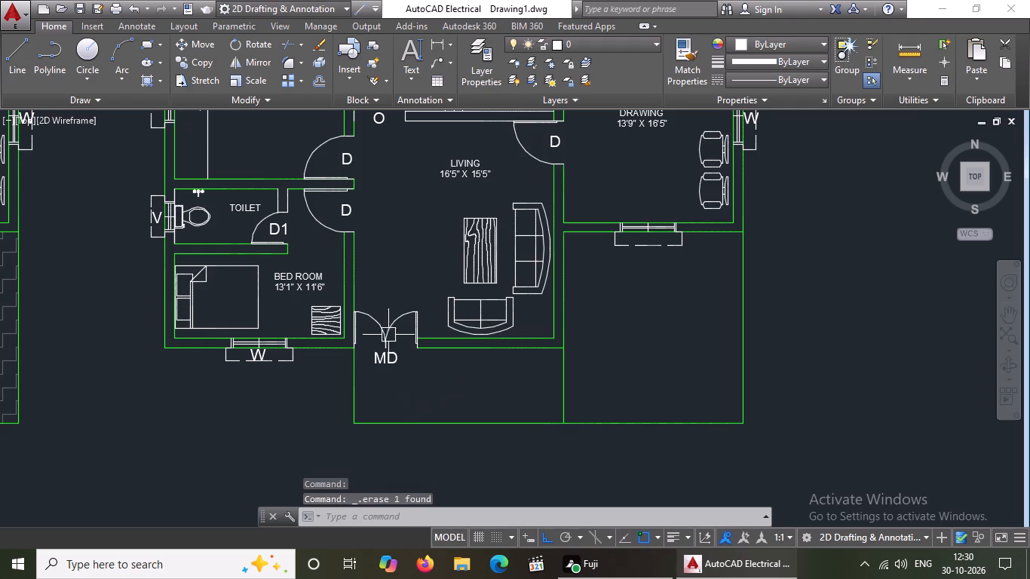
Delete the MD tag and both leaves of the main door in the copied plan.
click(389, 363)
key(Delete)
click(382, 332)
key(Delete)
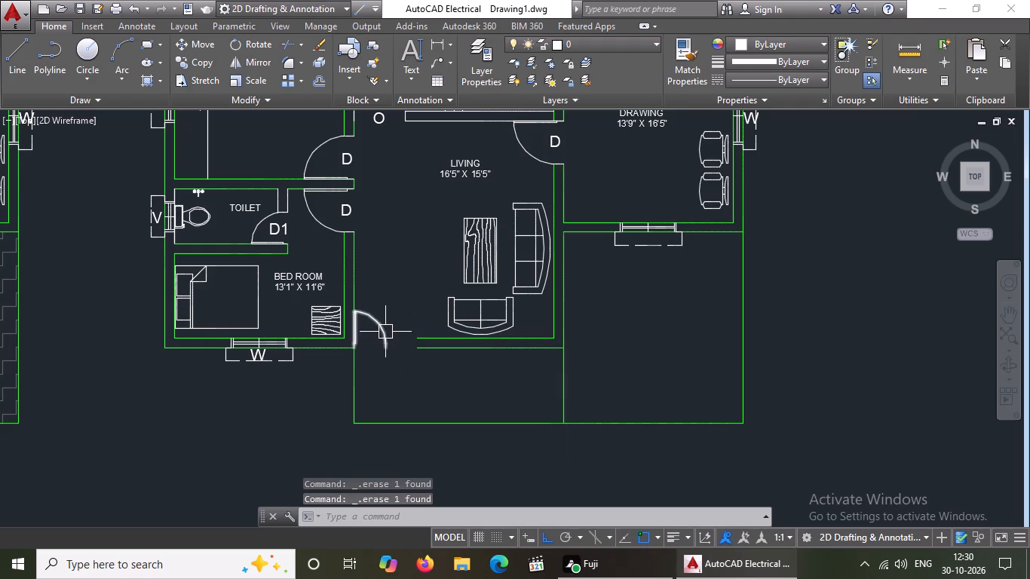
click(385, 331)
key(Delete)
Delete the two sofas and the wood-grain table from the copied plan's living room.
click(486, 322)
key(Delete)
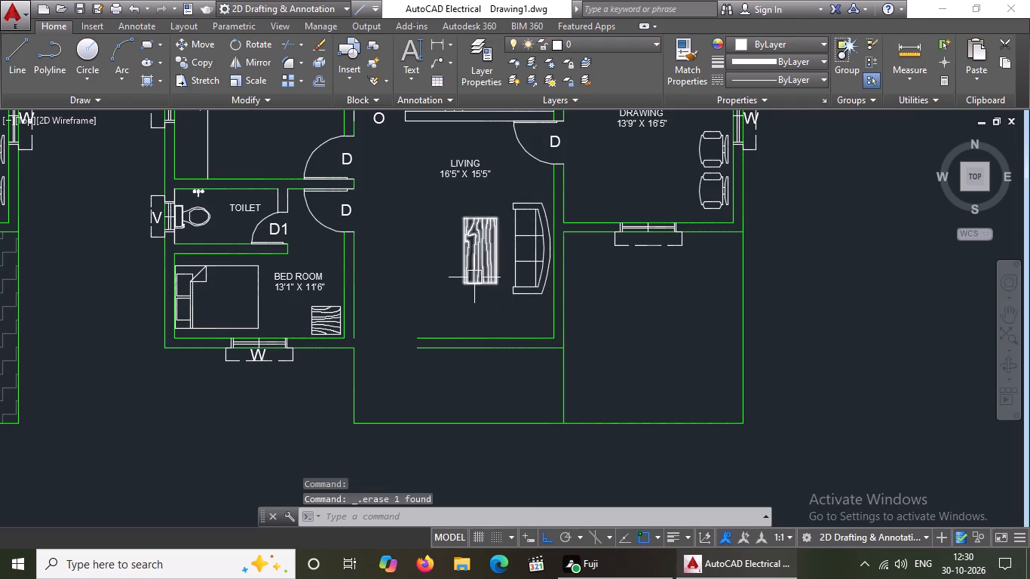
click(474, 277)
key(Delete)
click(526, 283)
key(Delete)
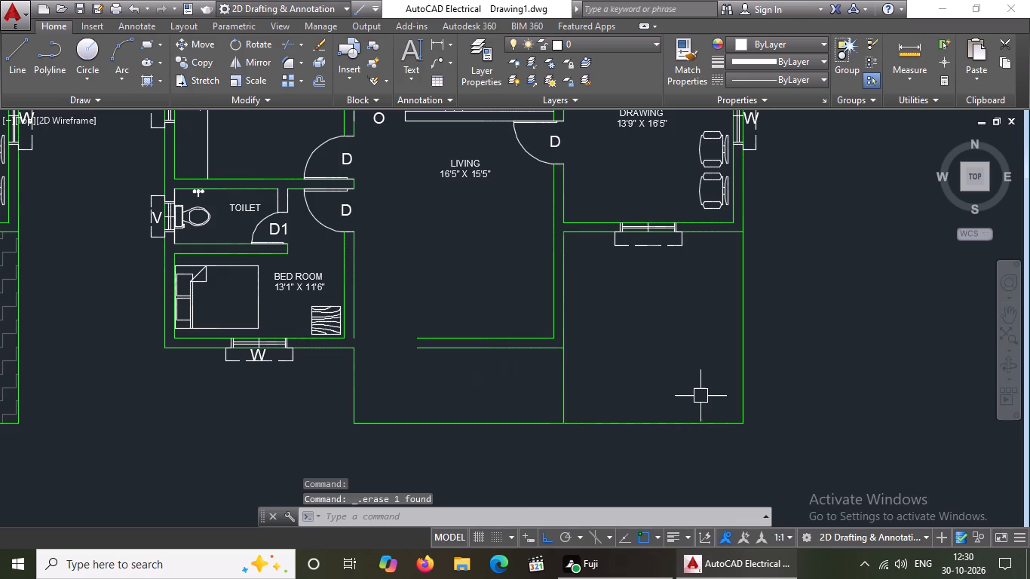
Close the copied plan's main door opening by filleting the inner wall lines into a corner and extending the outer wall line across.
key(f)
key(space)
click(425, 336)
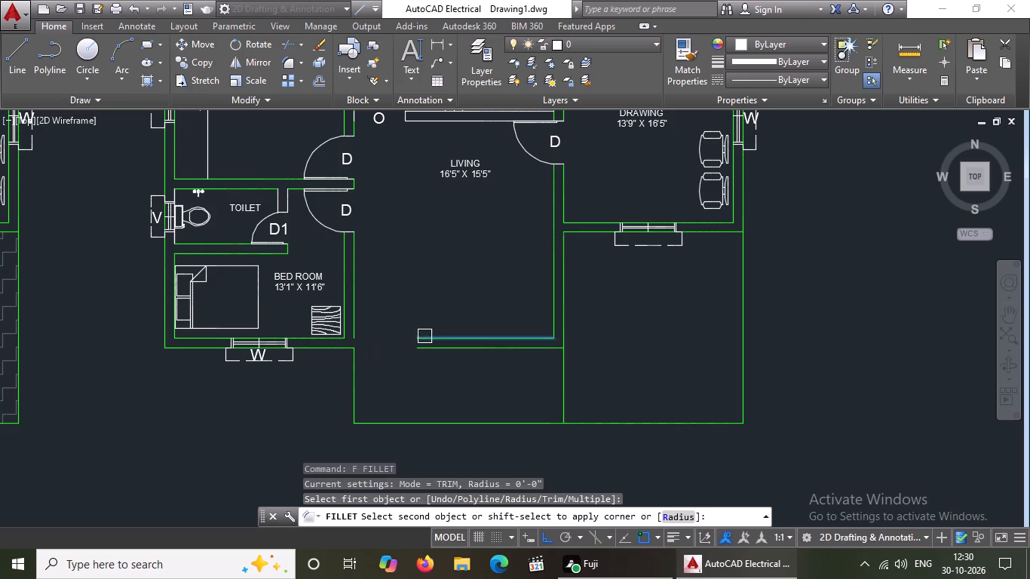
click(358, 321)
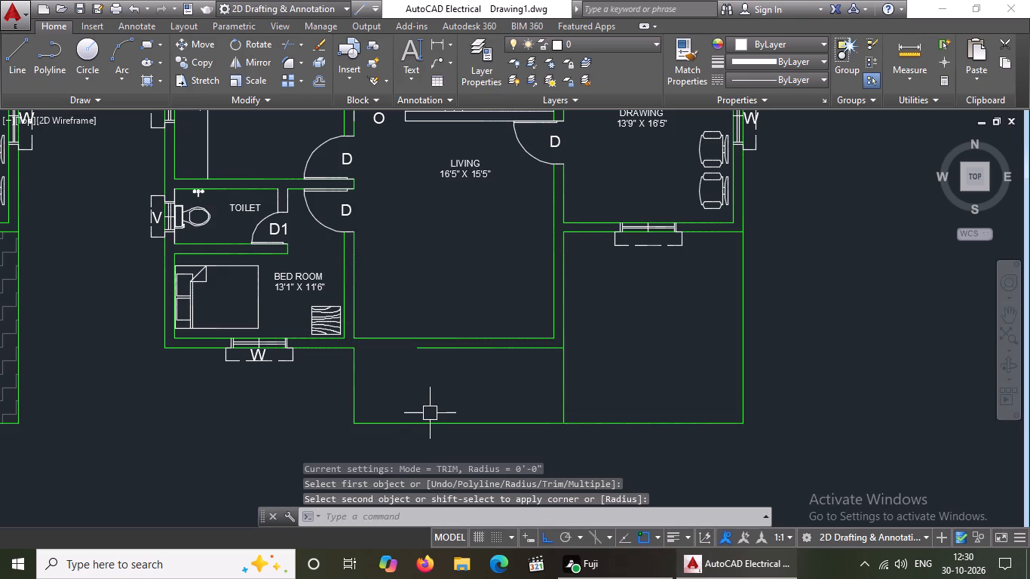
key(e)
text(X)
key(space)
key(space)
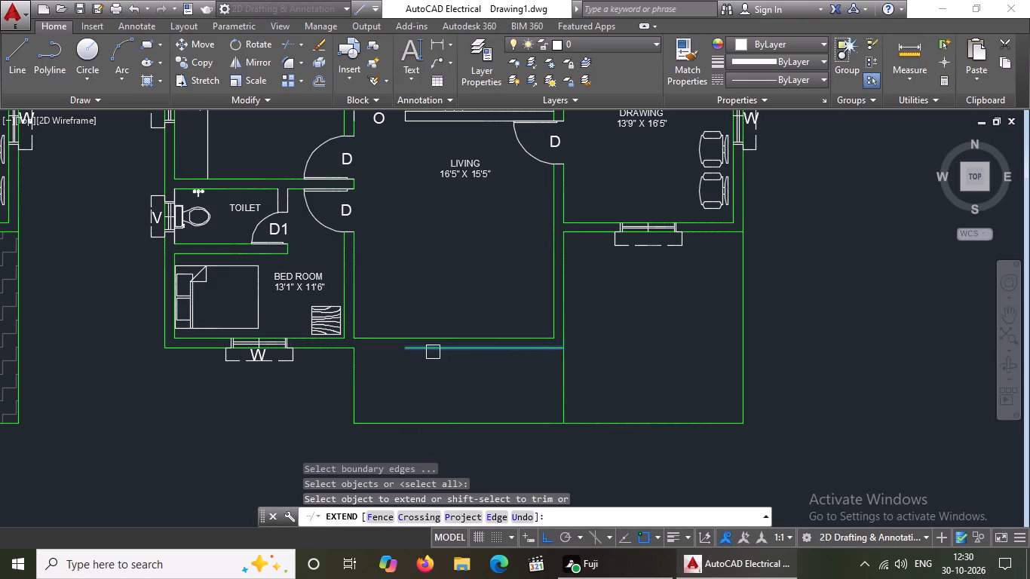
click(434, 352)
click(436, 351)
click(428, 351)
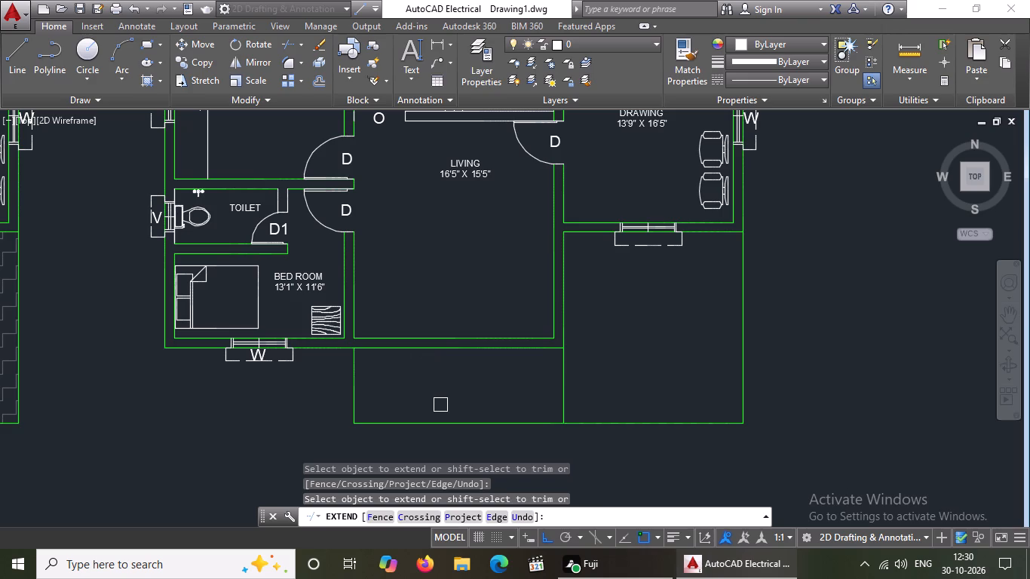
key(Escape)
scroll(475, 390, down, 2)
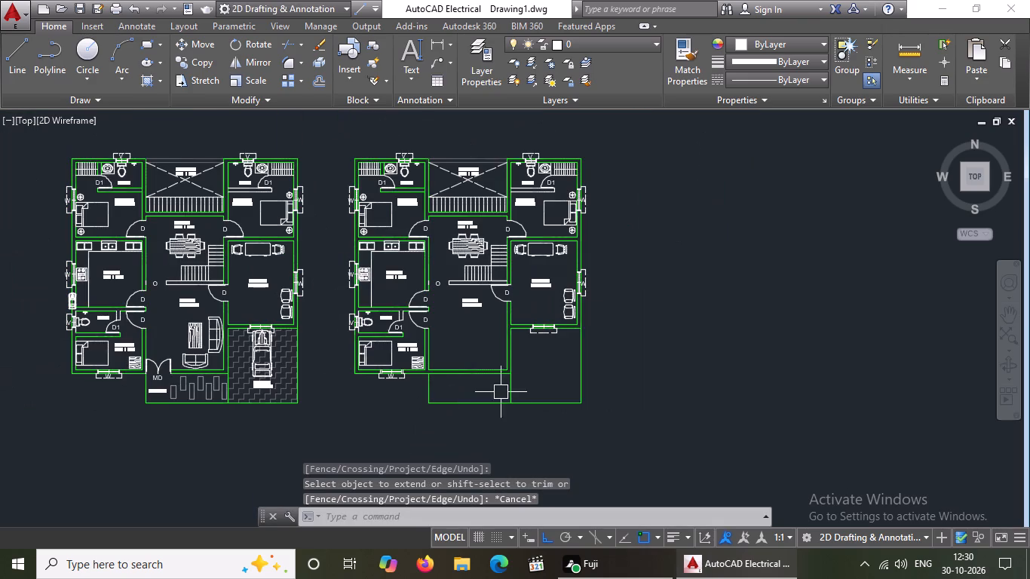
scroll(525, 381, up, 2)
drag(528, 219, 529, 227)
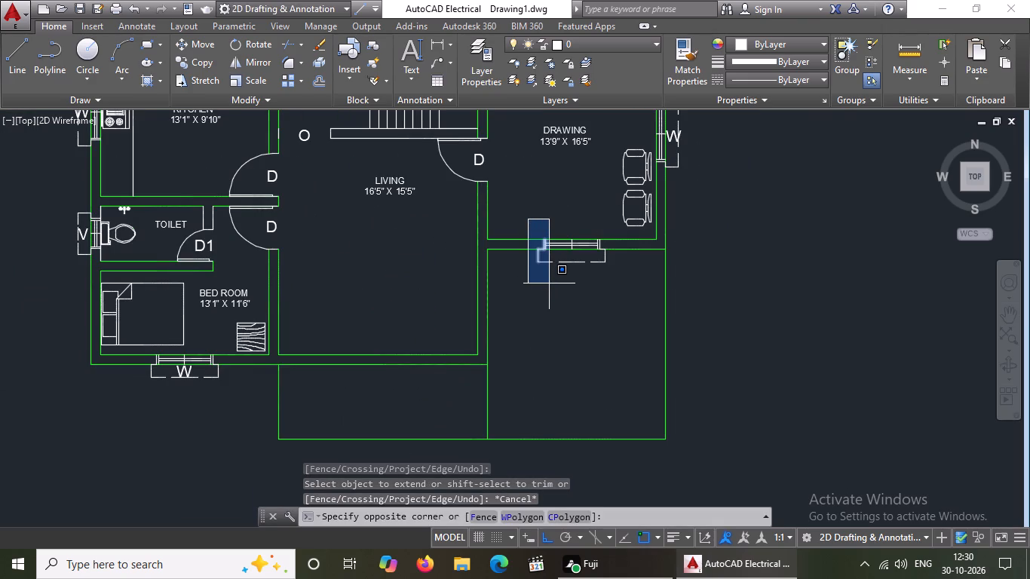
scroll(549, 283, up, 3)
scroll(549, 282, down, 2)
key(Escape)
Delete the dashed sunshade outline below the window in the copied drawing room's south wall.
scroll(558, 230, up, 2)
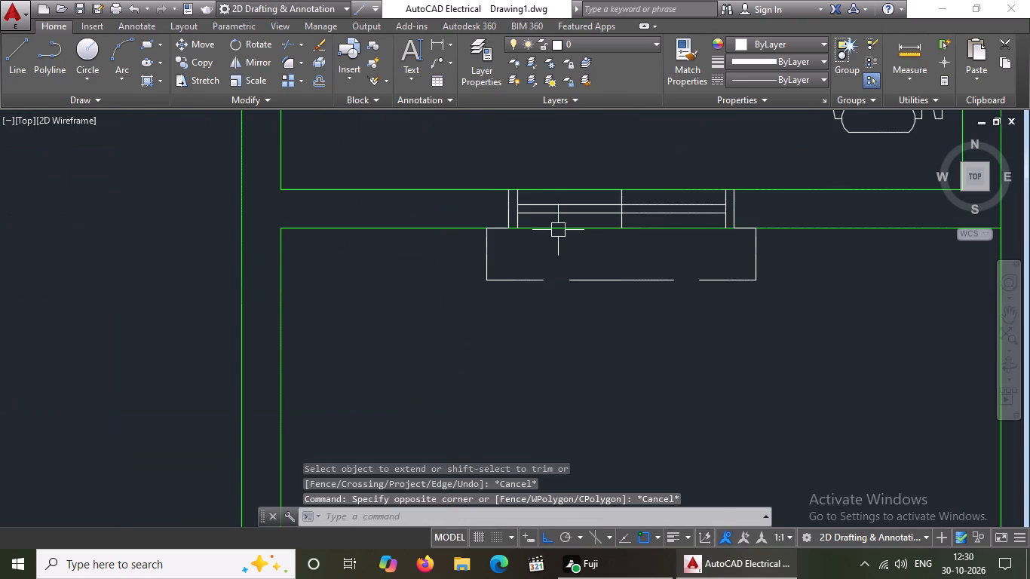
click(469, 215)
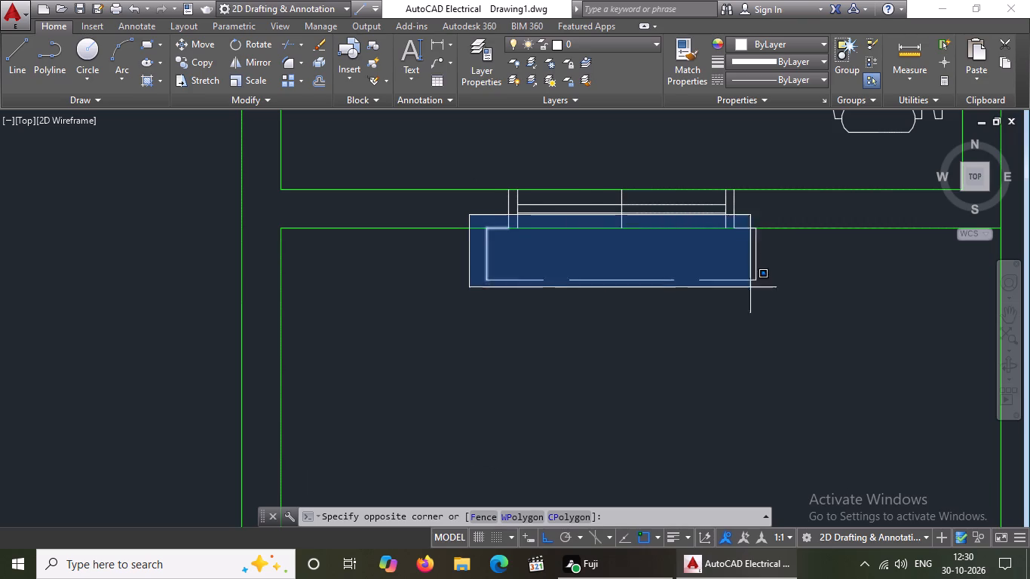
click(794, 308)
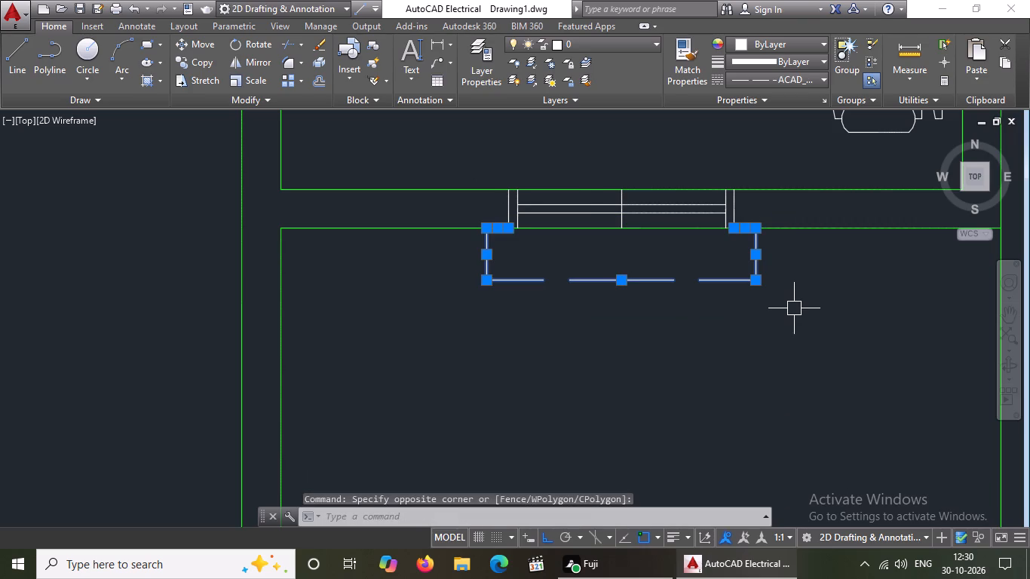
key(Delete)
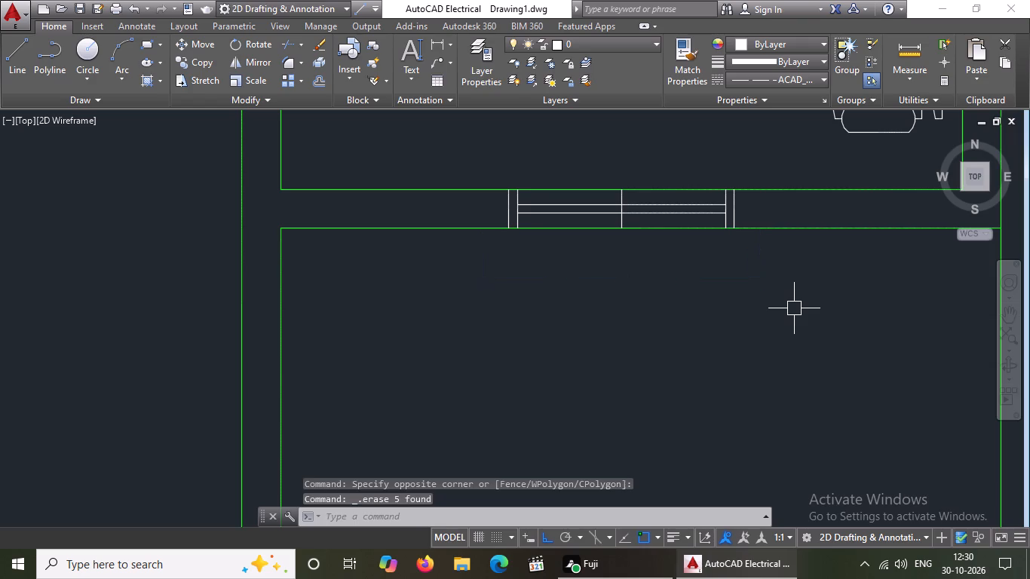
Delete the jamb lines, both glazing lines and the centre divider of the window in the copied drawing room's south wall.
click(489, 173)
click(521, 295)
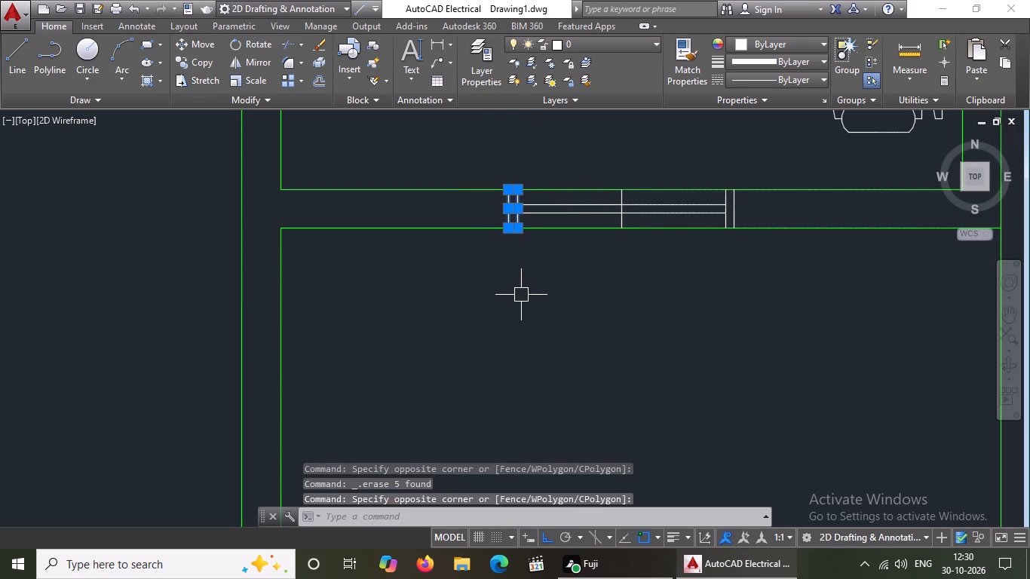
key(Delete)
click(560, 216)
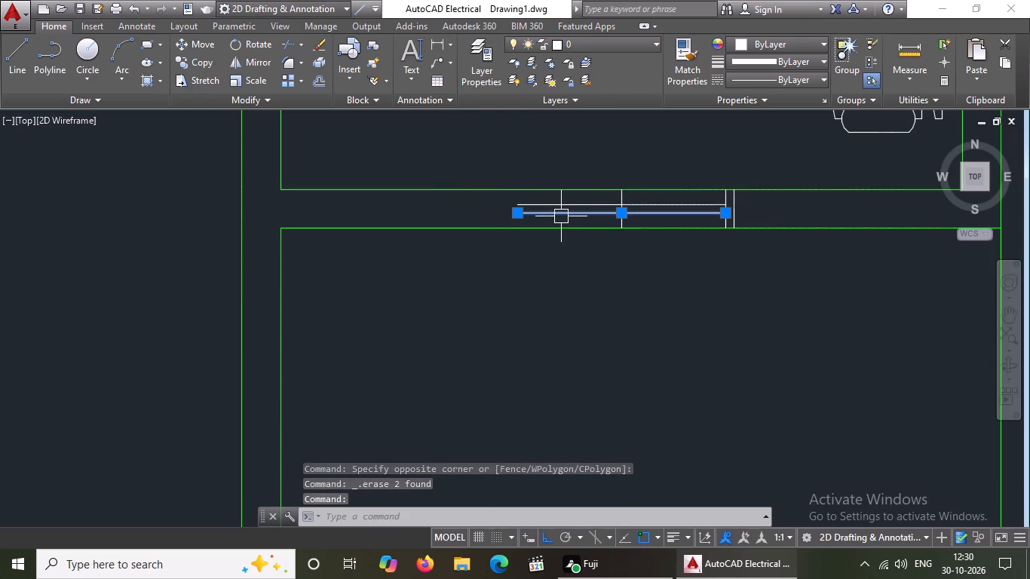
key(Delete)
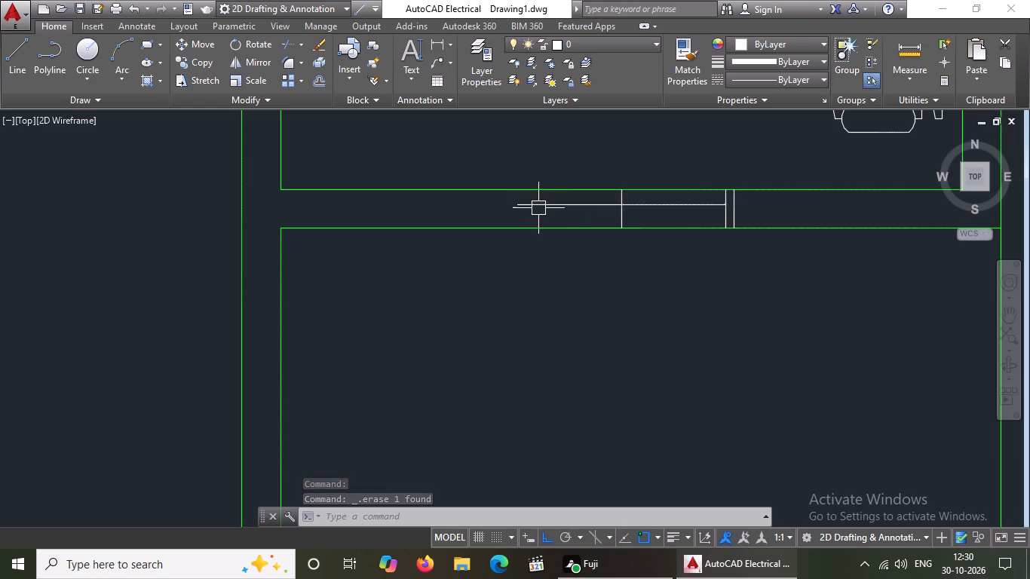
click(549, 216)
click(598, 195)
click(598, 204)
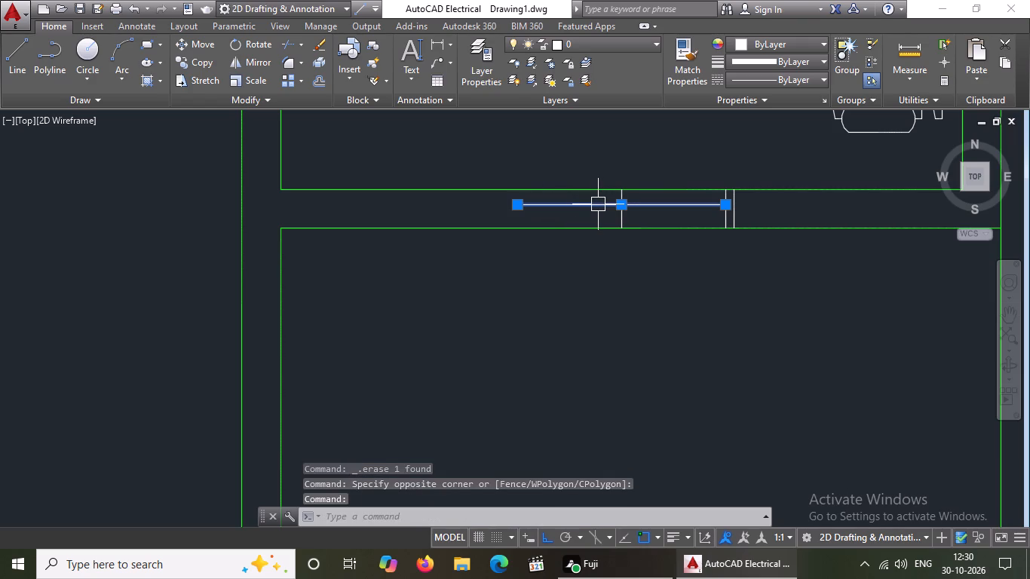
key(Delete)
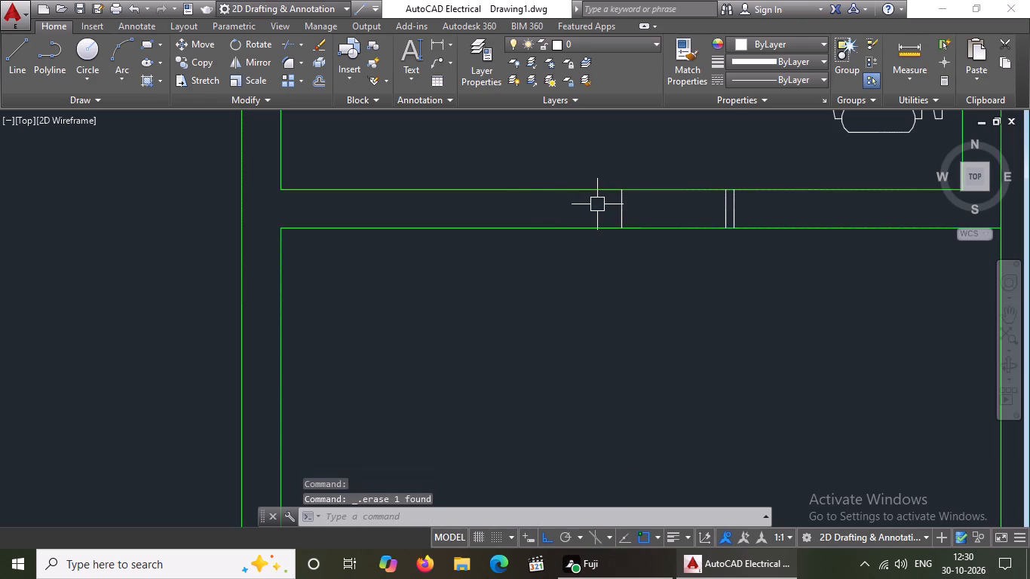
drag(715, 170, 720, 188)
click(803, 312)
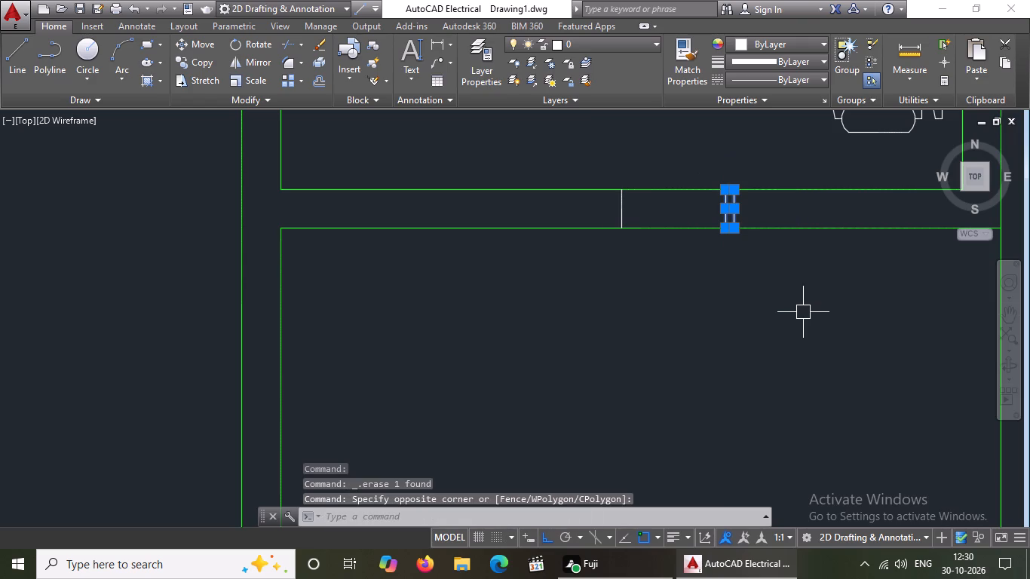
key(Delete)
drag(607, 176, 608, 188)
click(635, 256)
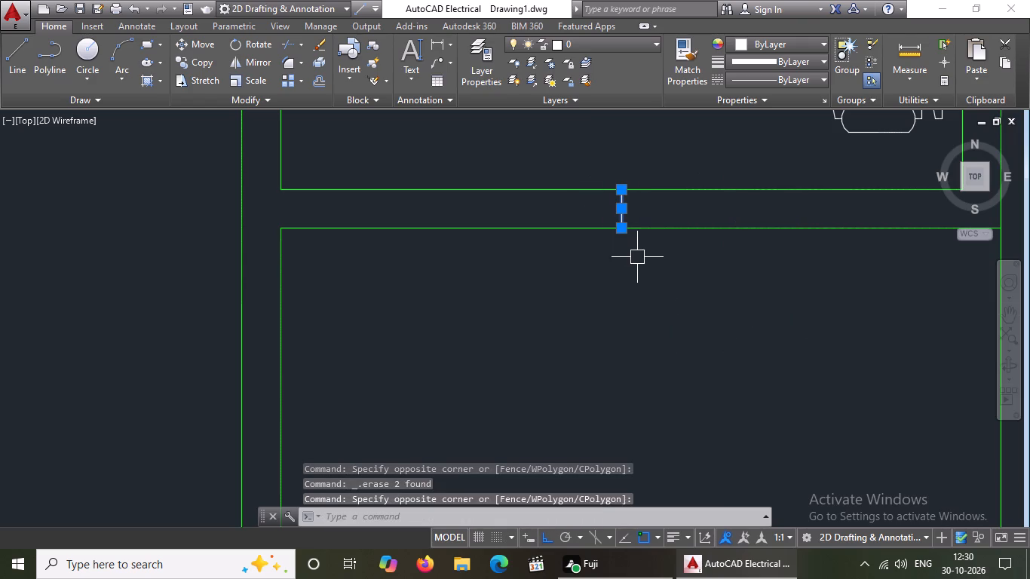
key(Delete)
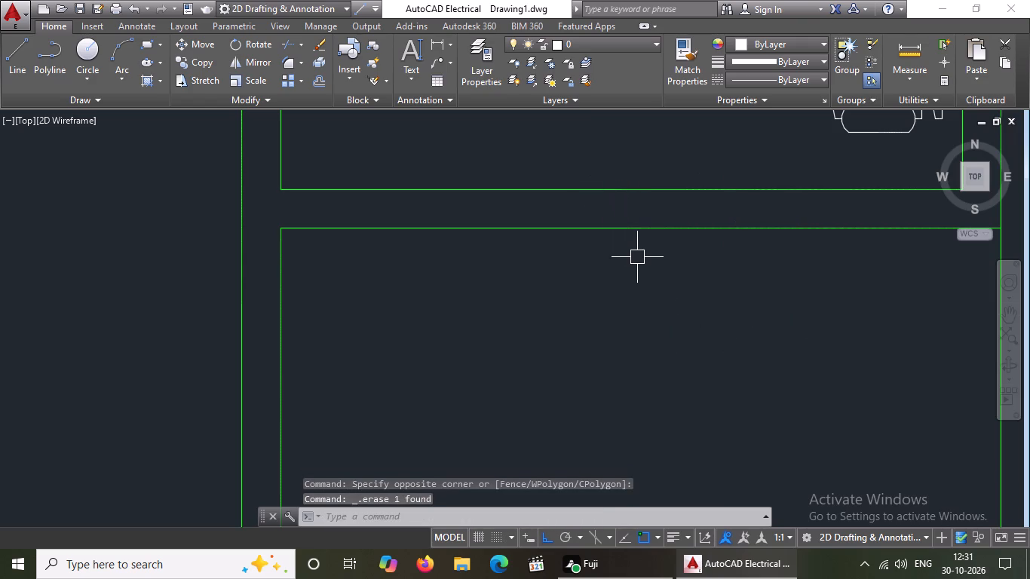
Delete the two armchairs along the east wall of the copied drawing room.
scroll(599, 268, down, 3)
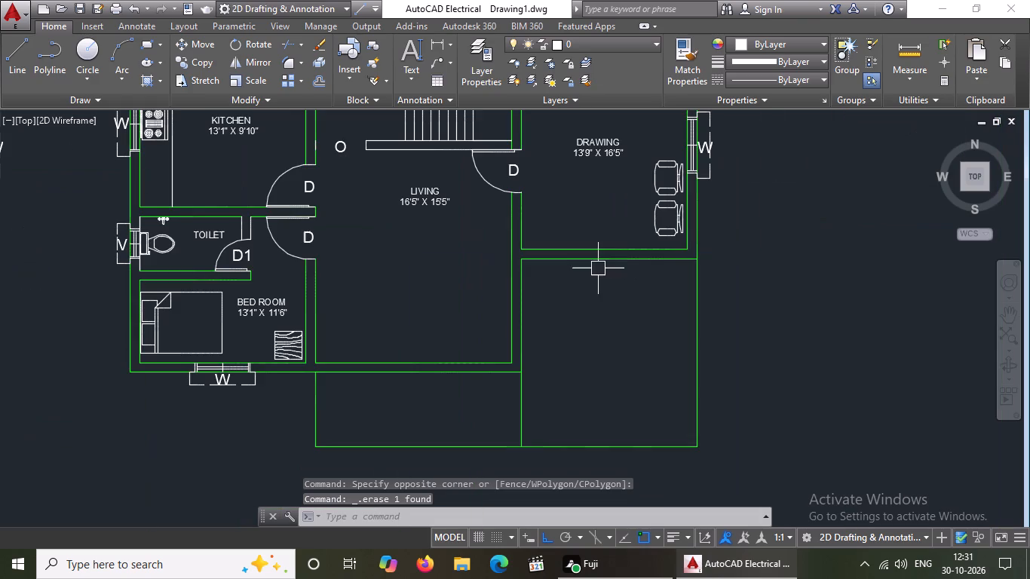
click(653, 219)
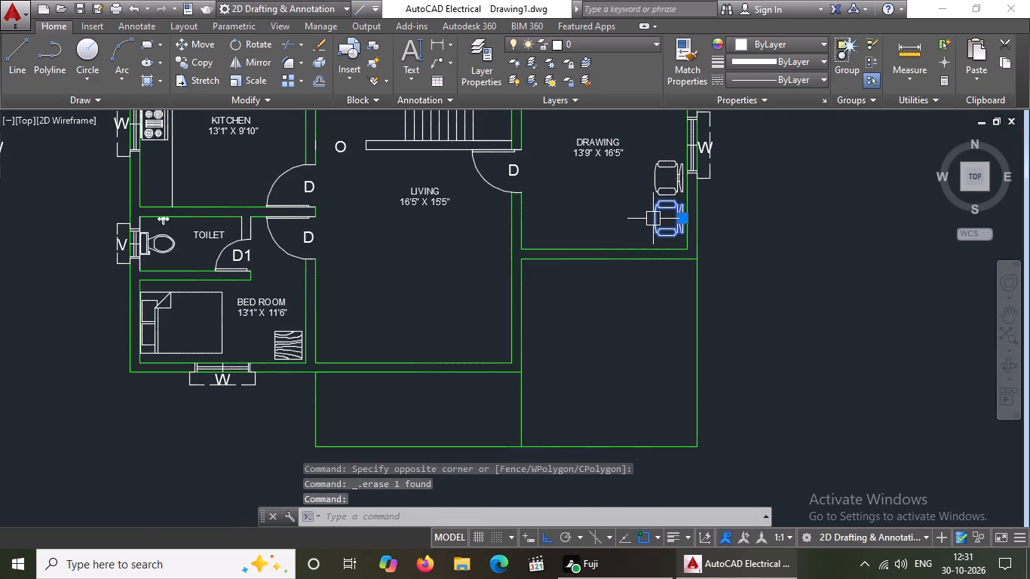
key(Delete)
middle_drag(651, 235, 534, 546)
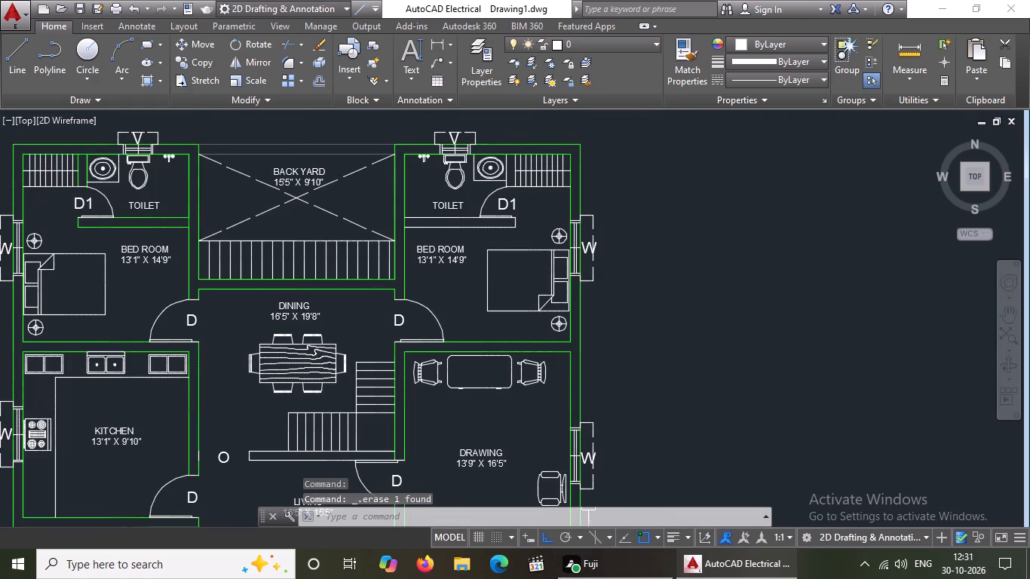
middle_drag(602, 440, 618, 405)
click(566, 460)
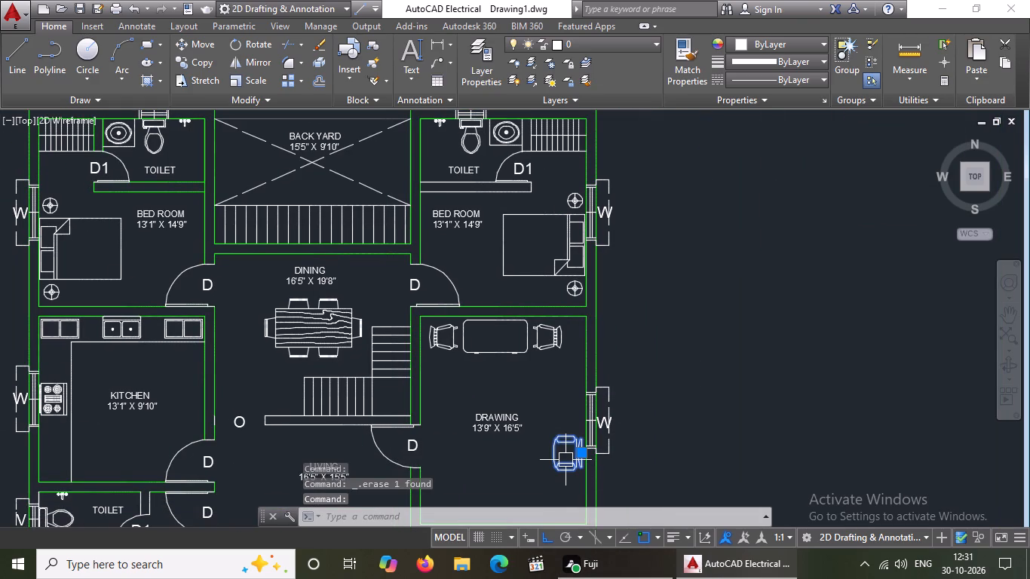
key(Delete)
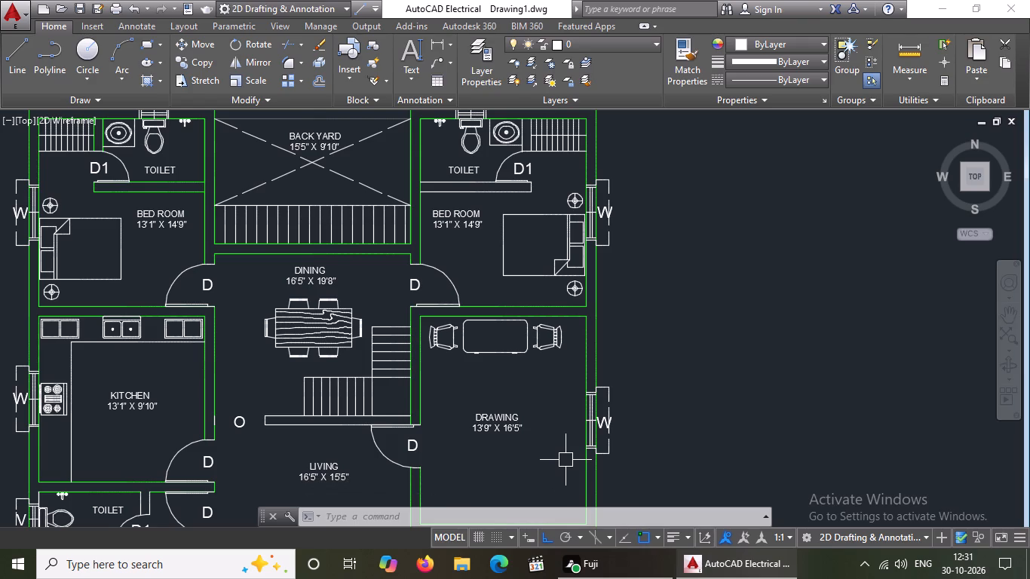
Delete the W tag and the sunshade's dashed outer line and lower edge from the copied drawing room's east window.
scroll(565, 321, down, 2)
scroll(570, 374, up, 1)
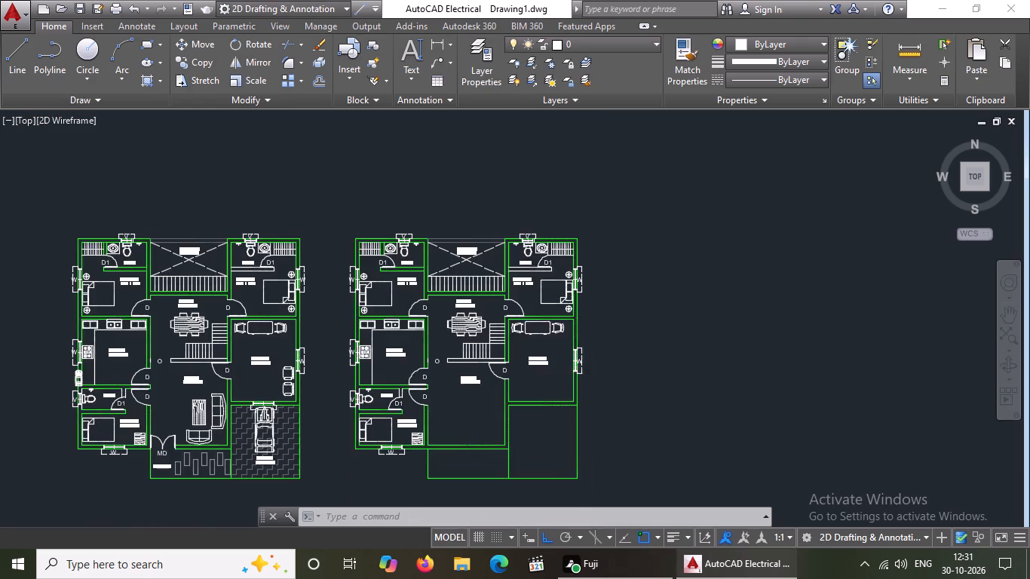
scroll(570, 374, up, 4)
click(633, 269)
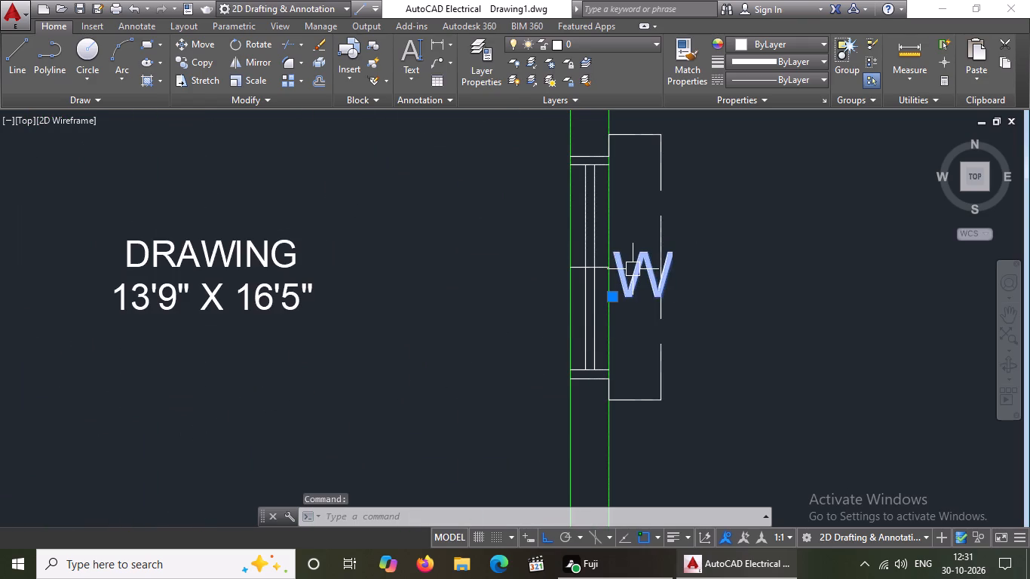
key(Delete)
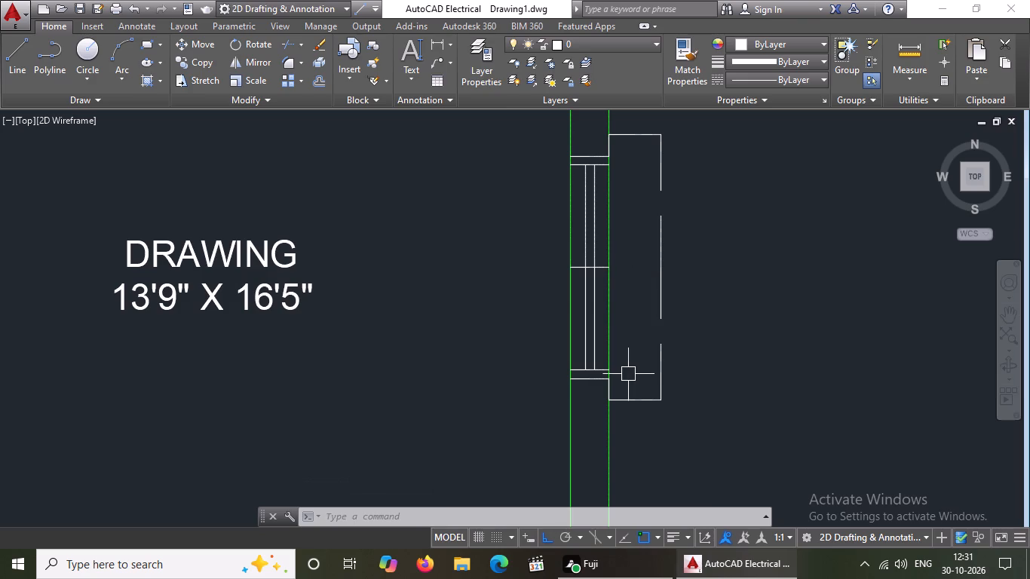
scroll(628, 373, up, 1)
scroll(583, 286, down, 3)
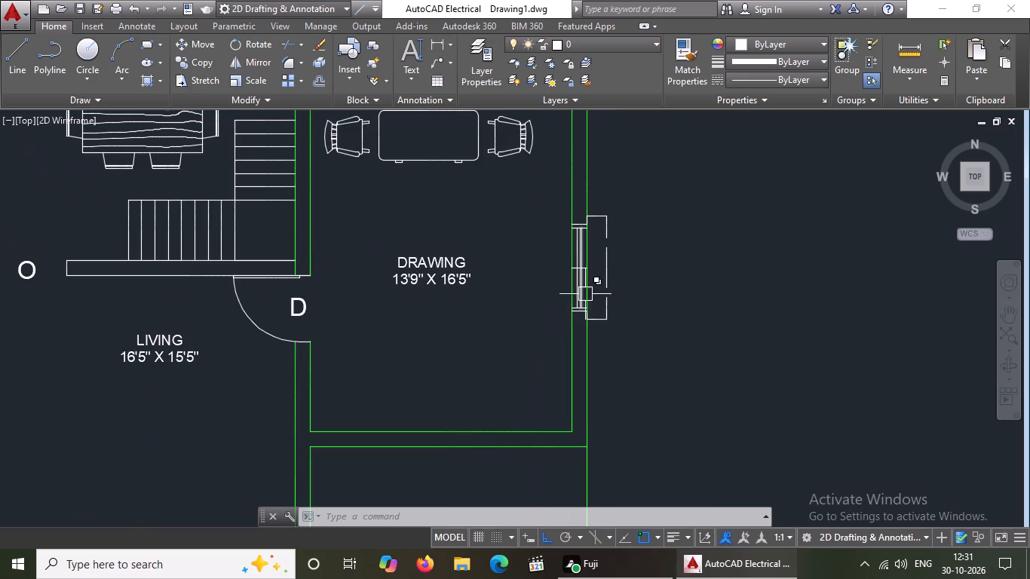
click(601, 323)
key(Delete)
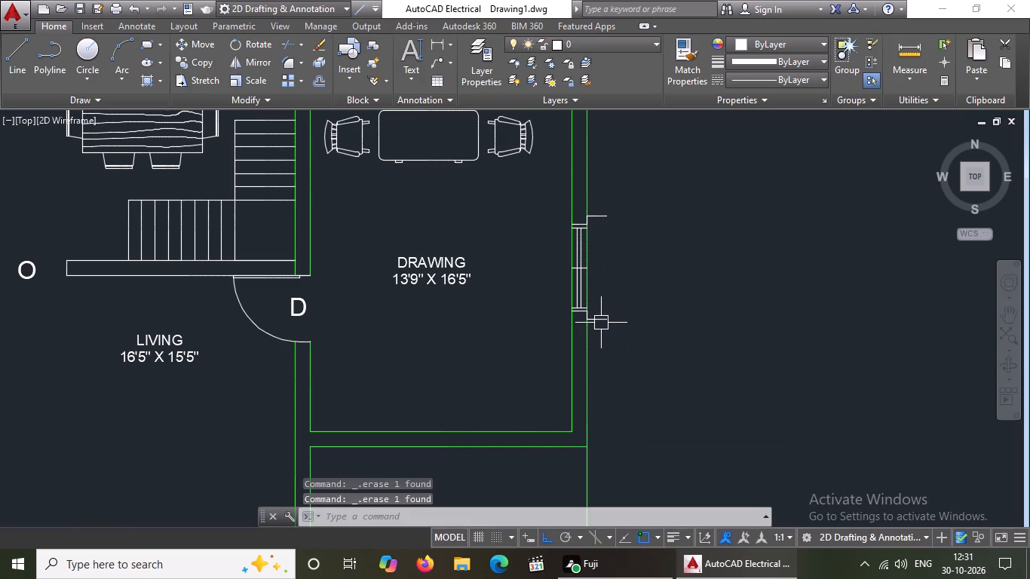
scroll(601, 323, up, 1)
click(601, 323)
key(Delete)
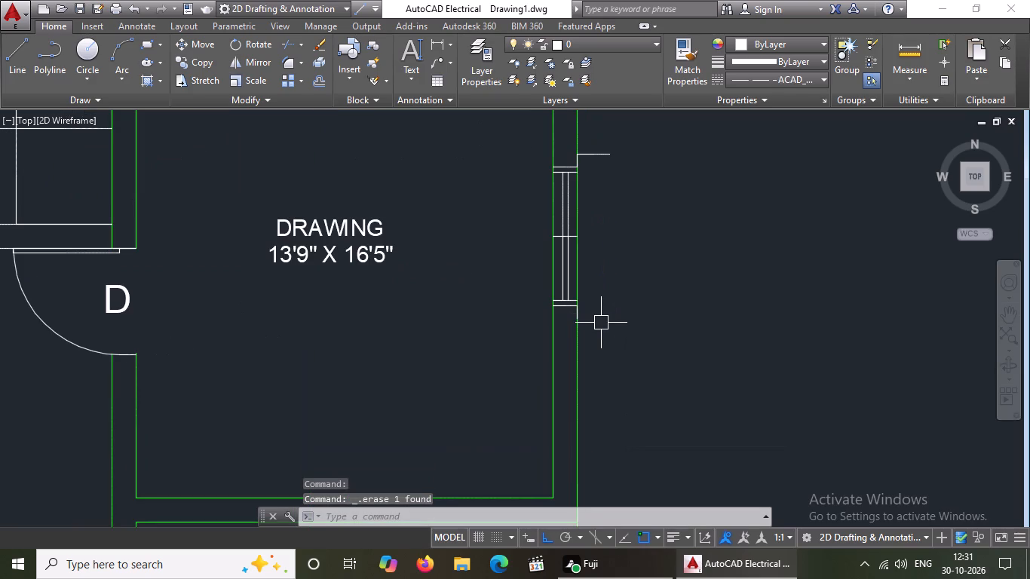
Delete the two lower jamb lines and both long glazing lines of the copied drawing room's east window.
scroll(563, 308, up, 2)
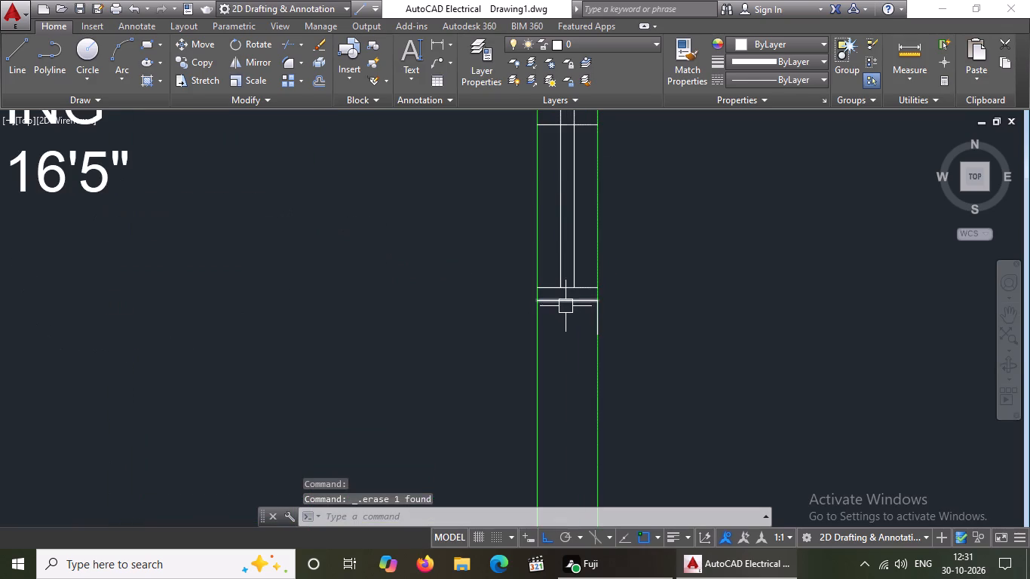
click(576, 301)
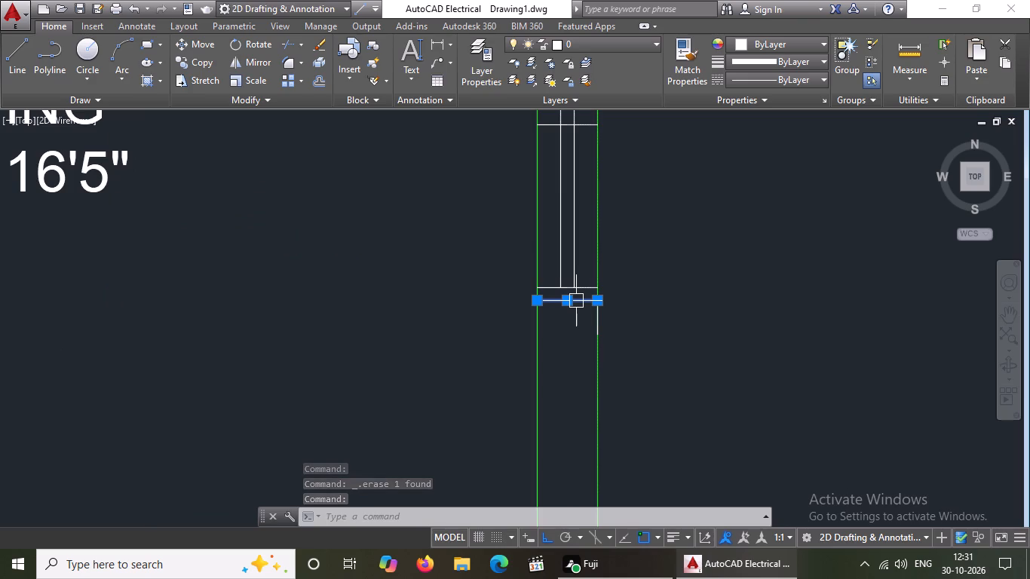
key(Delete)
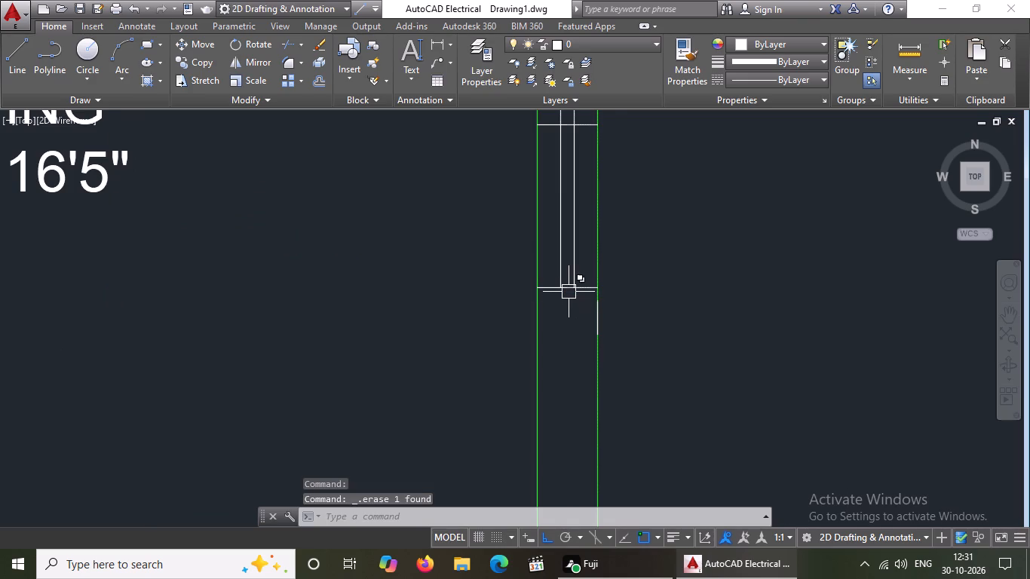
scroll(569, 296, up, 4)
click(626, 238)
key(Delete)
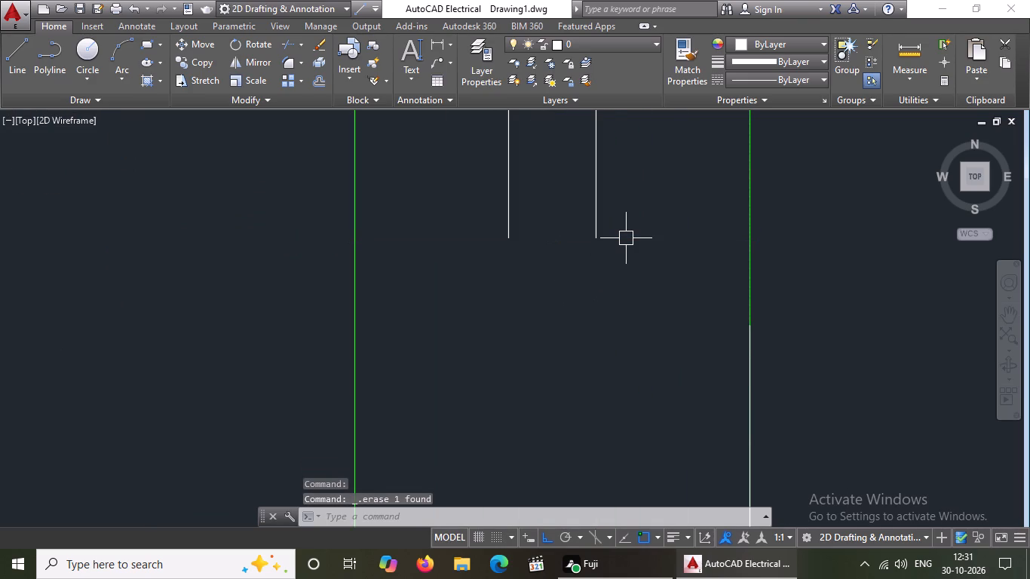
scroll(626, 238, up, 1)
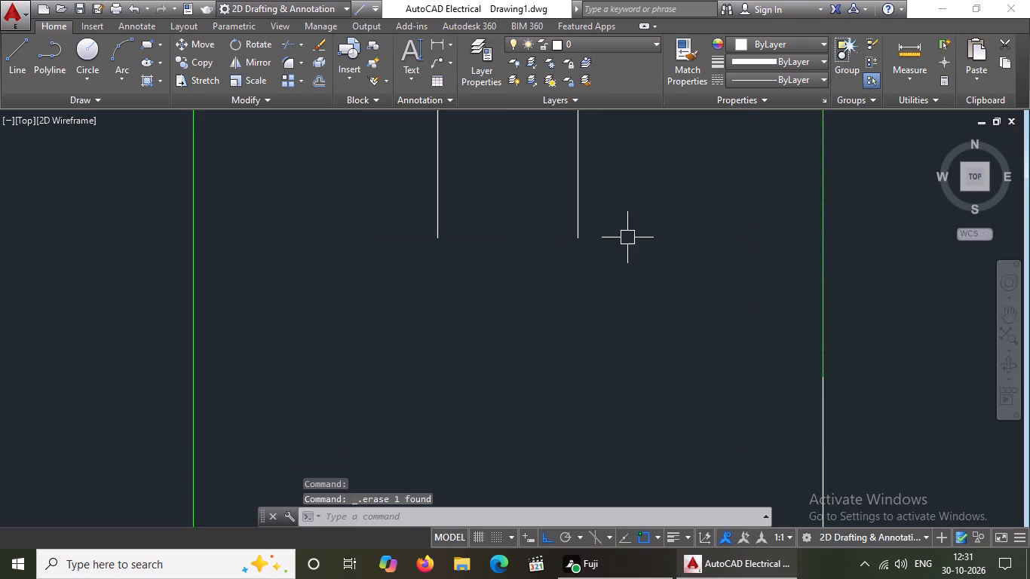
click(580, 224)
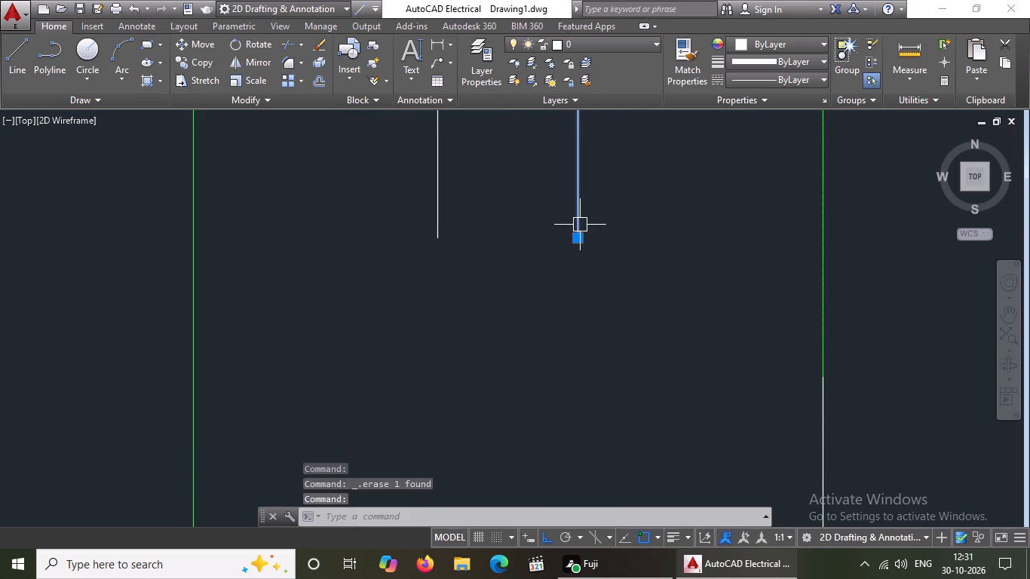
key(Delete)
scroll(575, 234, down, 4)
click(550, 248)
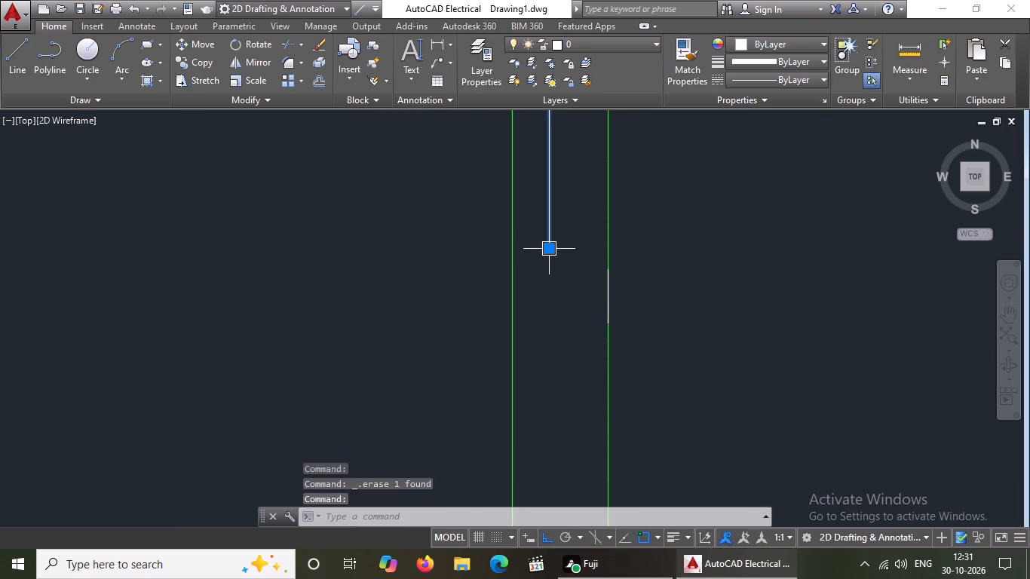
key(Delete)
key(Delete)
Delete the short leftover sunshade line on the outer wall face at the east window's lower end.
drag(576, 246, 620, 285)
drag(693, 392, 716, 446)
click(718, 446)
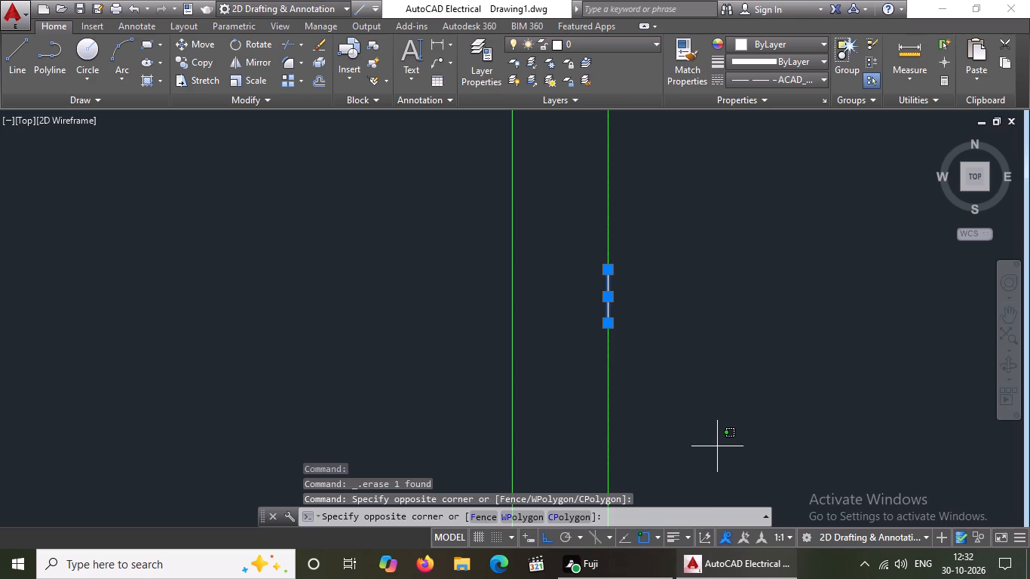
key(Delete)
click(725, 372)
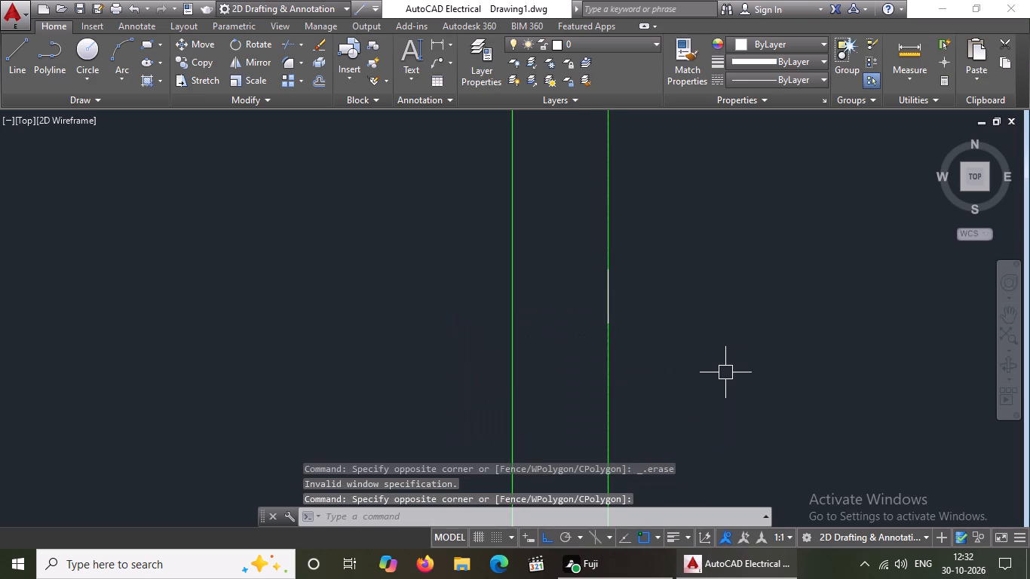
drag(589, 248, 596, 256)
click(684, 357)
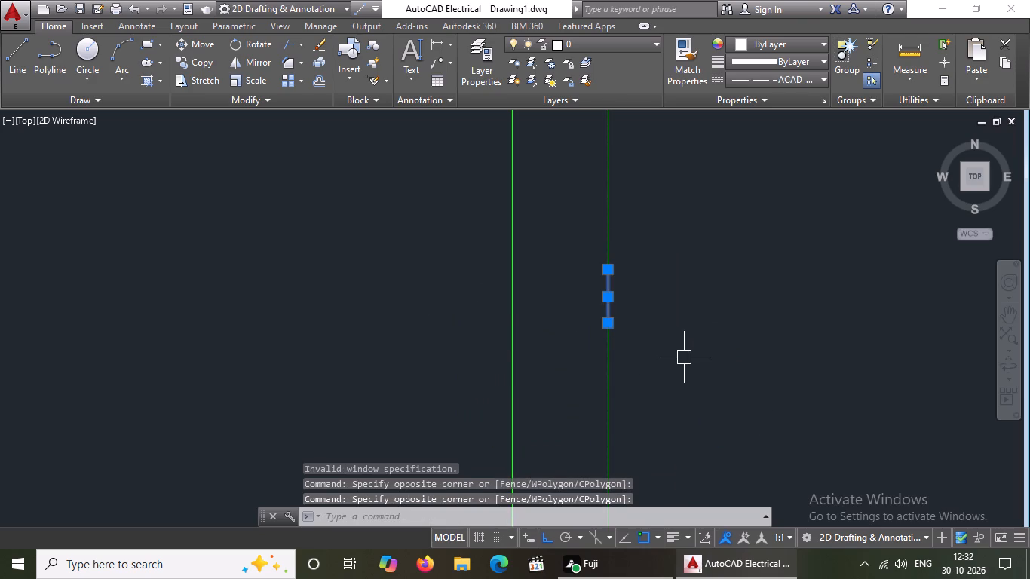
key(Delete)
scroll(648, 352, down, 4)
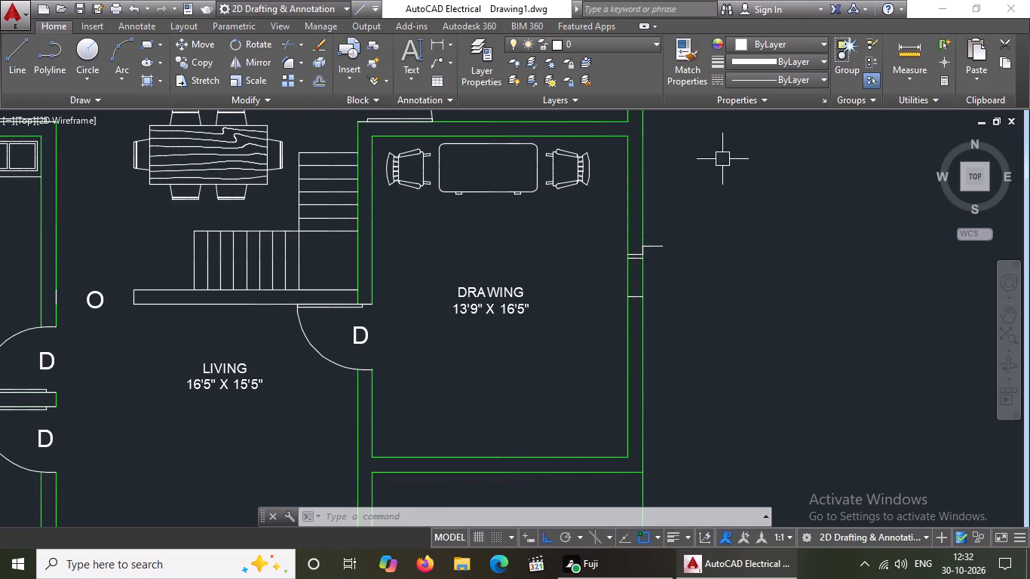
Delete the copied drawing room's remaining east window lines, the leftover sunshade upper edge, and both long east wall lines.
click(605, 285)
click(731, 337)
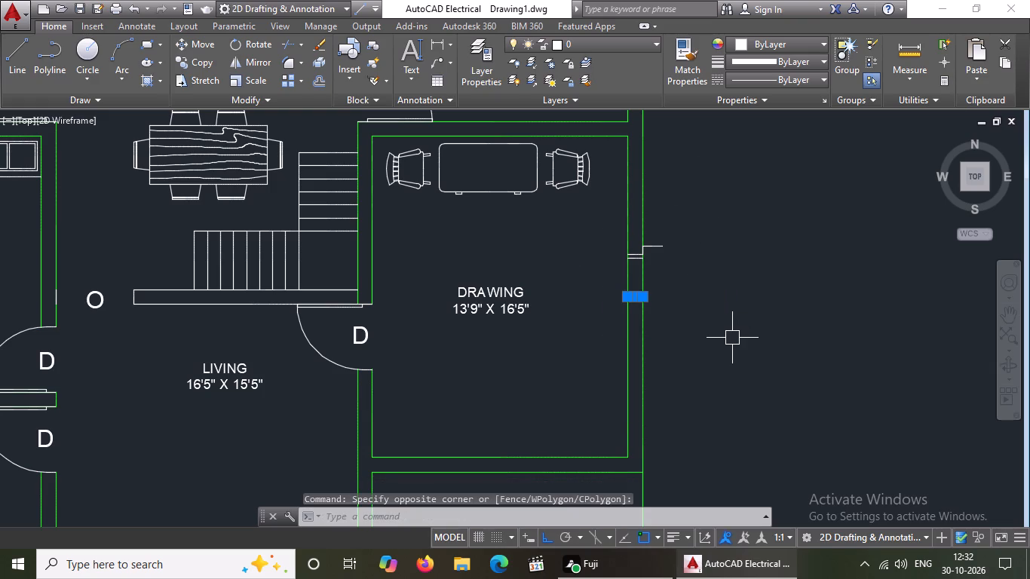
key(Delete)
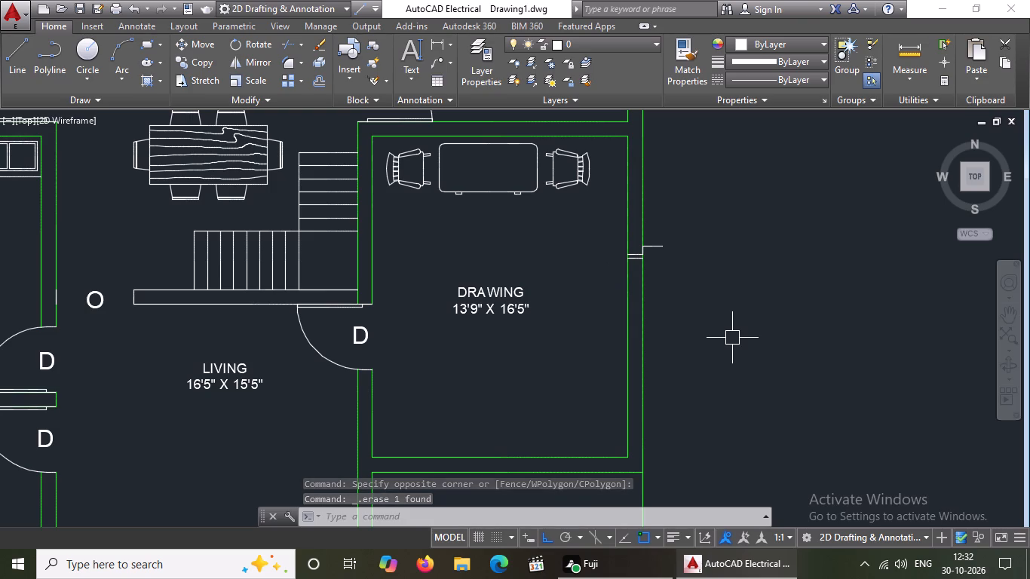
click(602, 234)
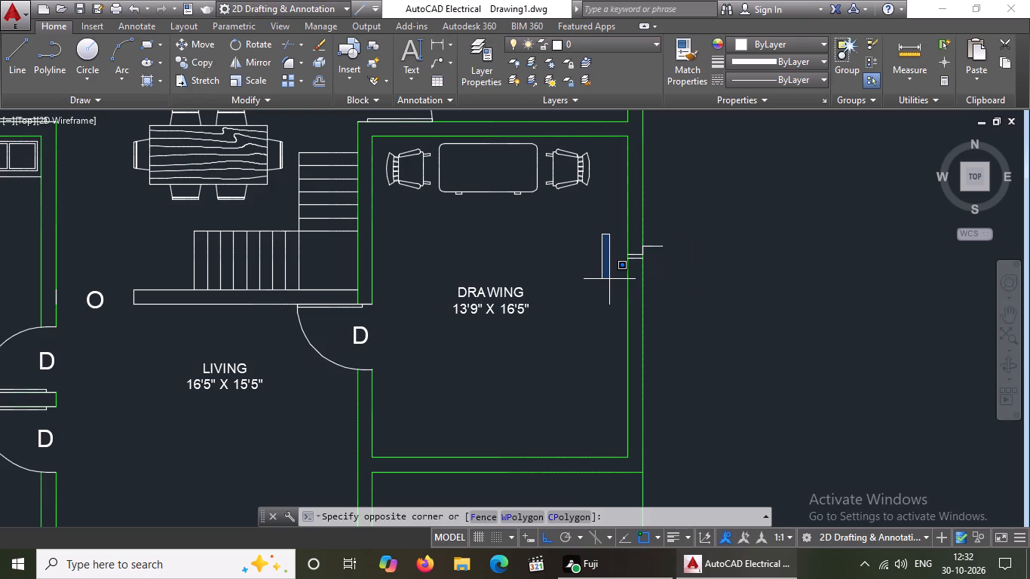
key(Escape)
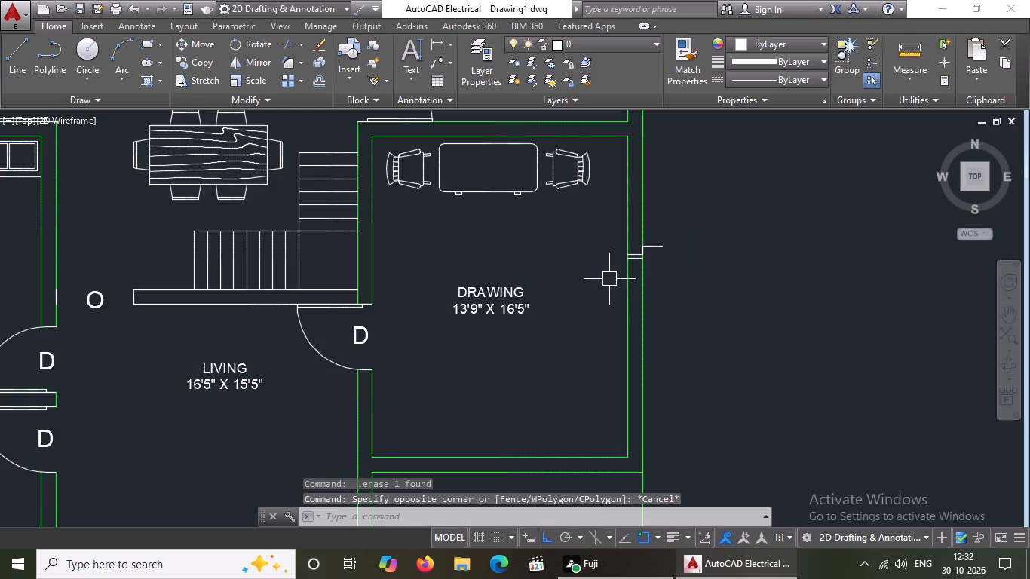
scroll(649, 280, up, 2)
scroll(615, 223, up, 2)
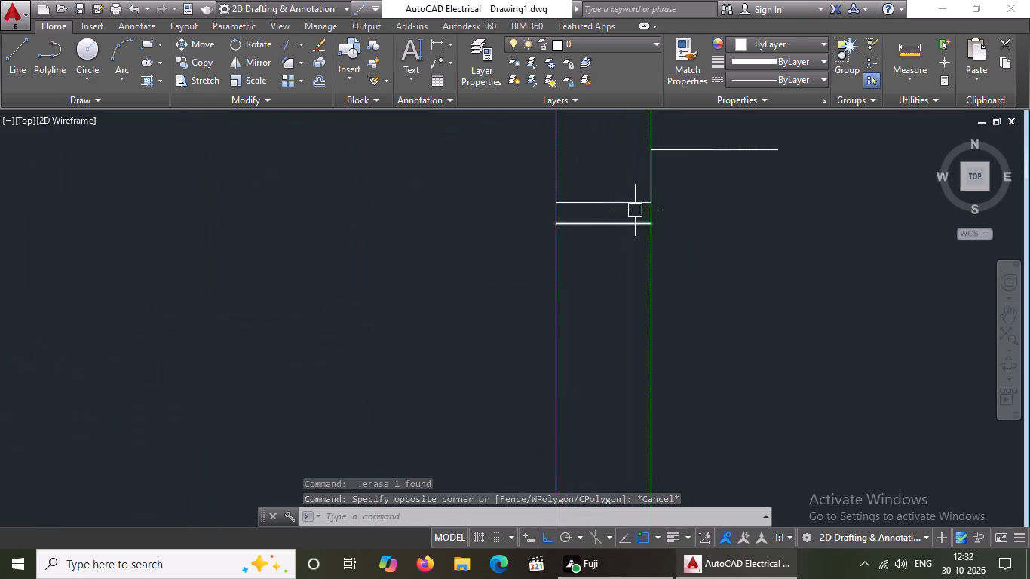
click(703, 157)
click(503, 278)
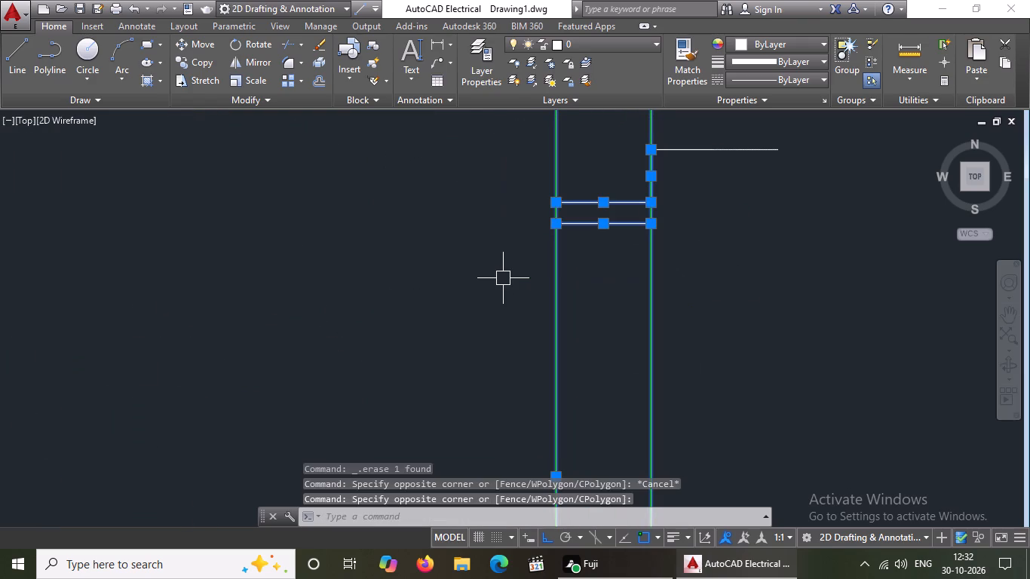
key(Delete)
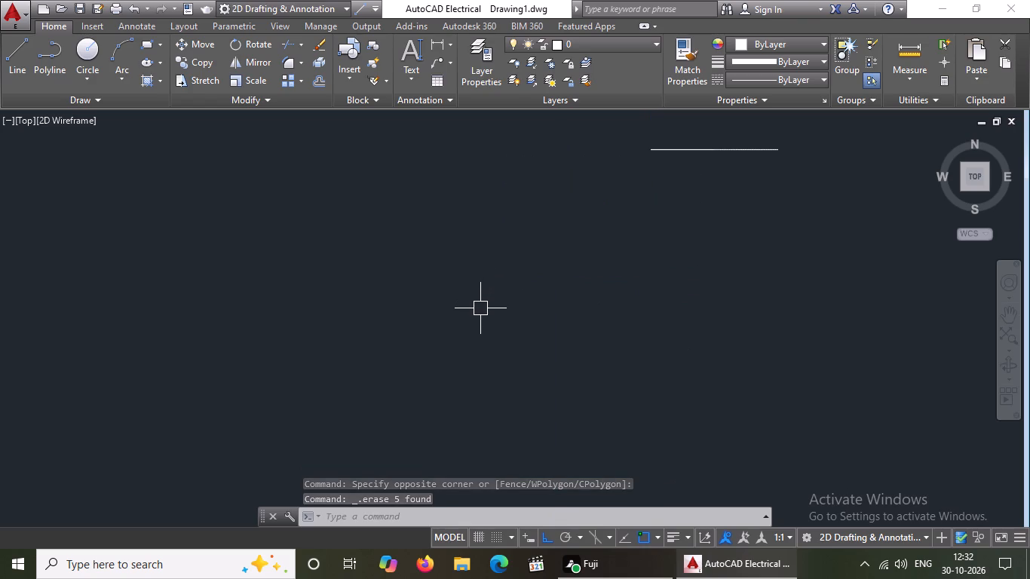
scroll(649, 219, down, 2)
click(665, 195)
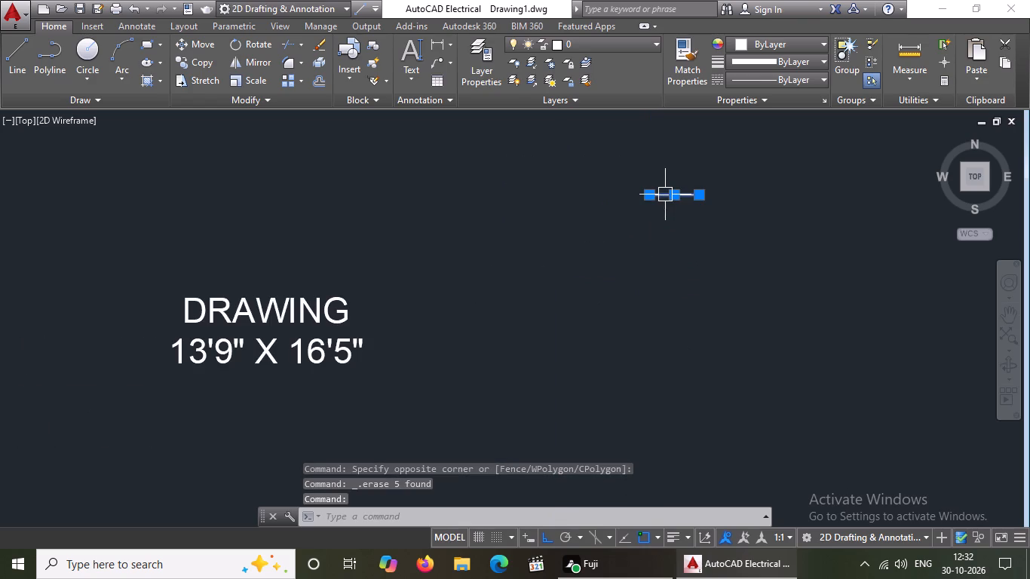
key(Delete)
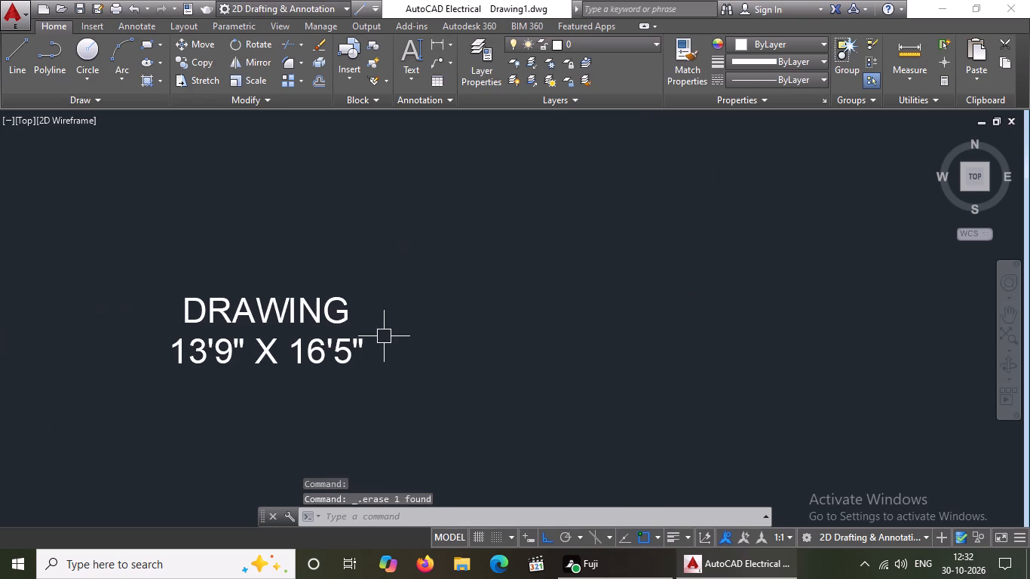
Delete the two chairs, the table between them, and the DRAWING 13'9" X 16'5" label from the copied drawing room.
scroll(366, 397, down, 2)
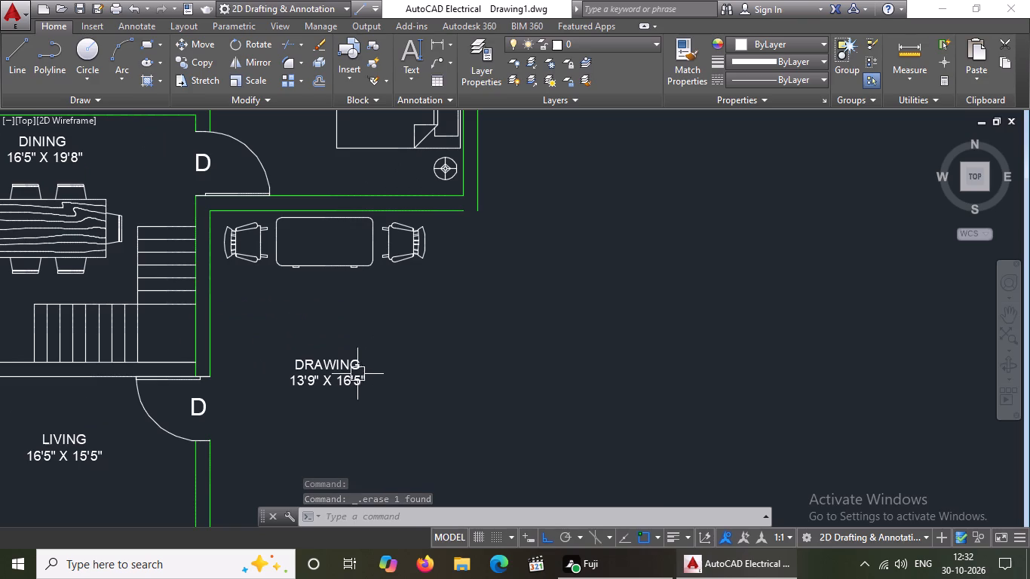
click(406, 260)
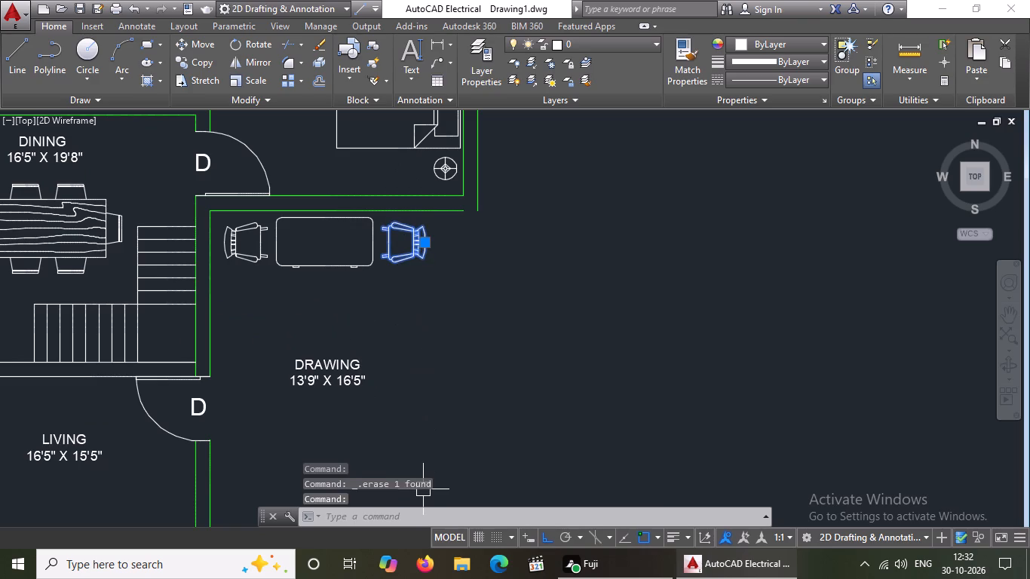
key(Delete)
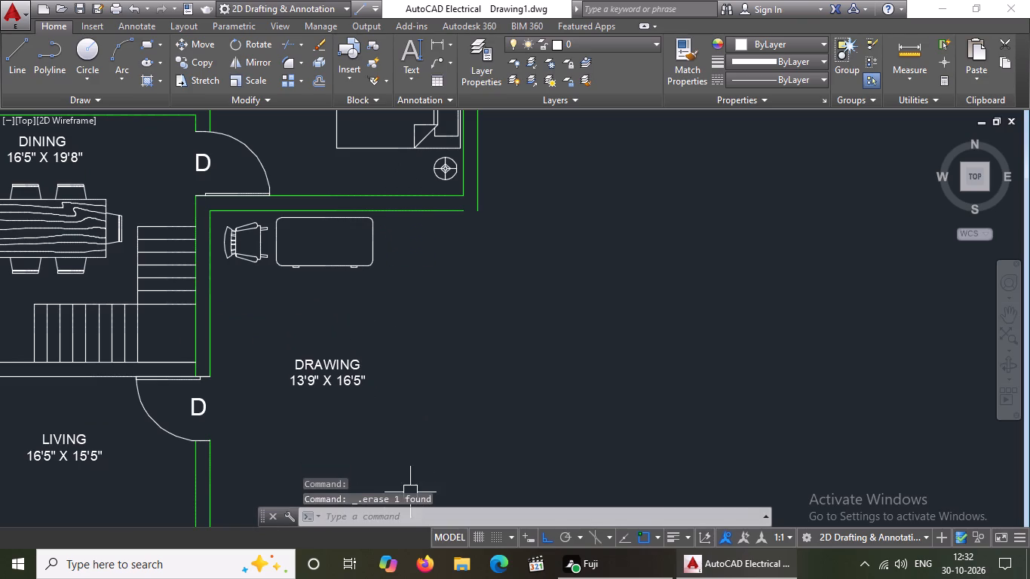
click(318, 378)
key(Delete)
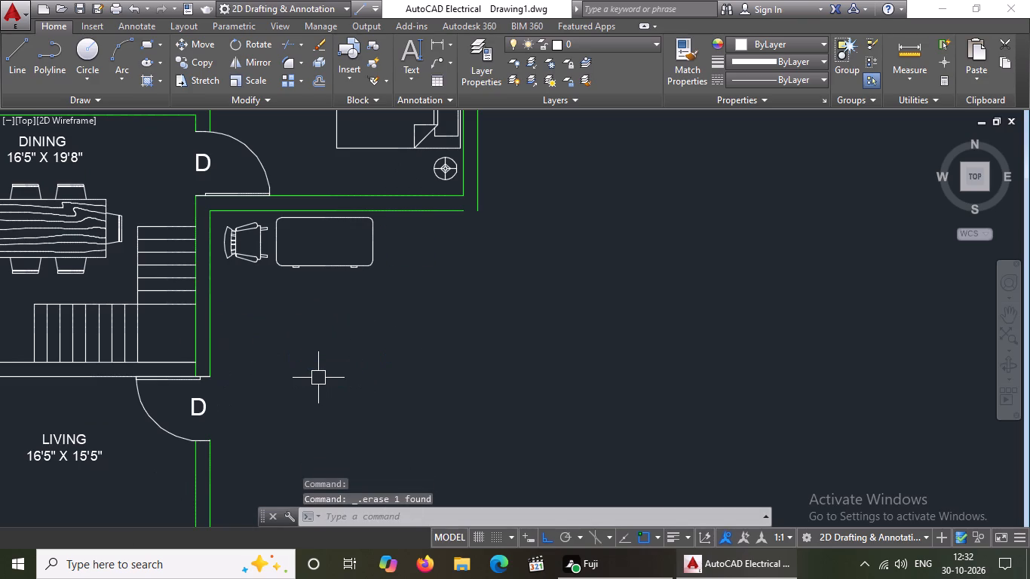
click(290, 260)
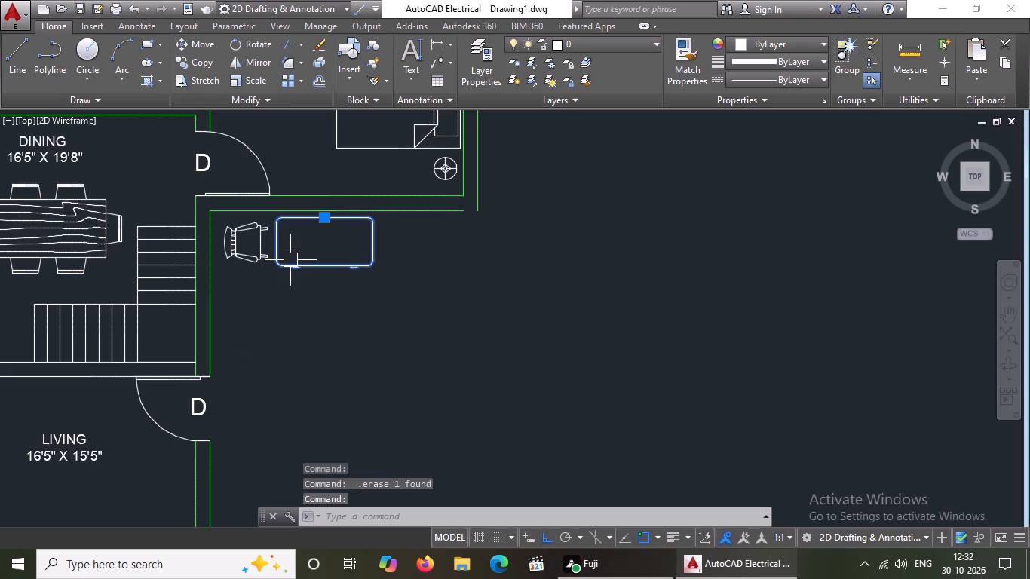
key(Delete)
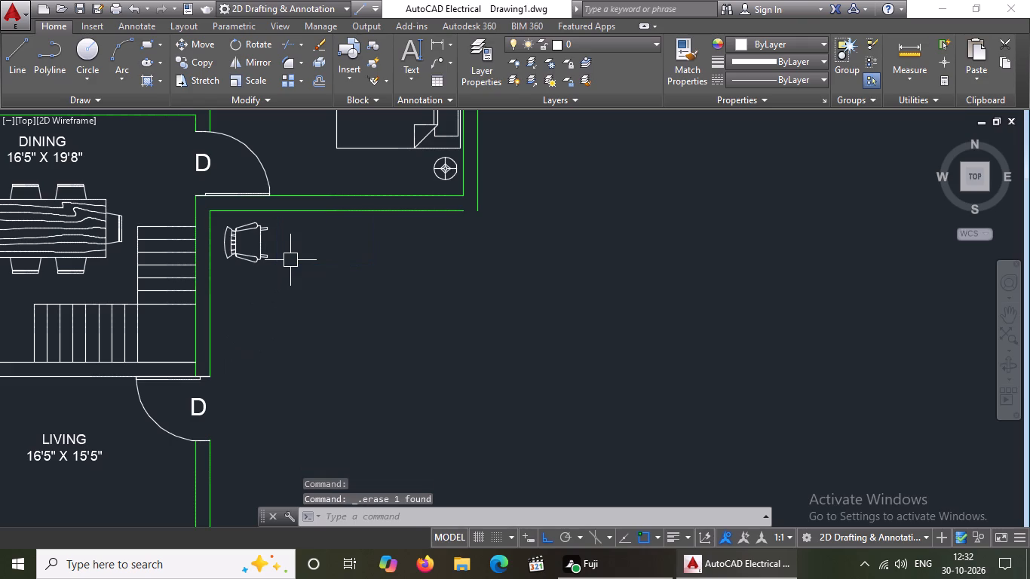
scroll(290, 260, up, 1)
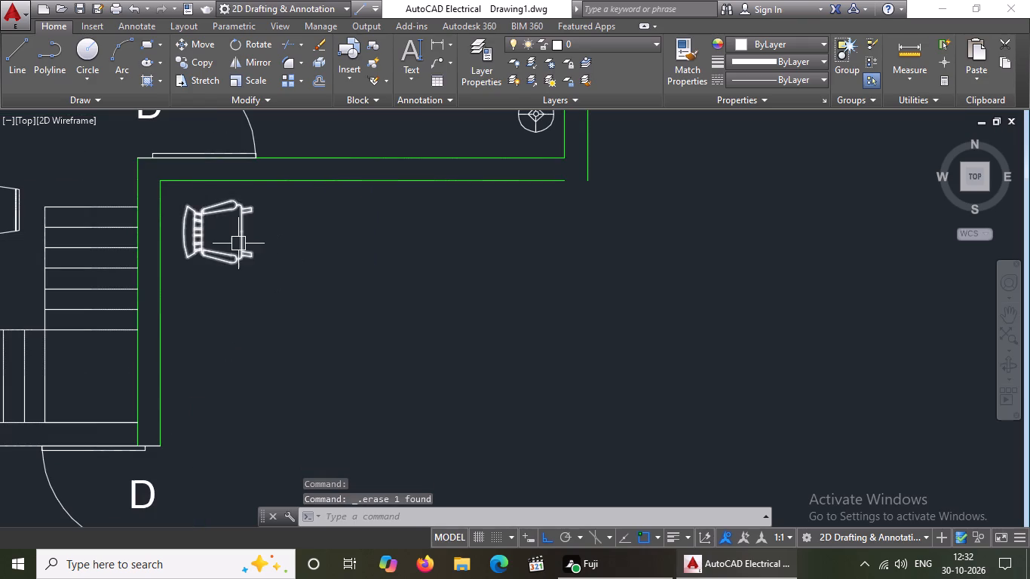
click(238, 244)
key(Delete)
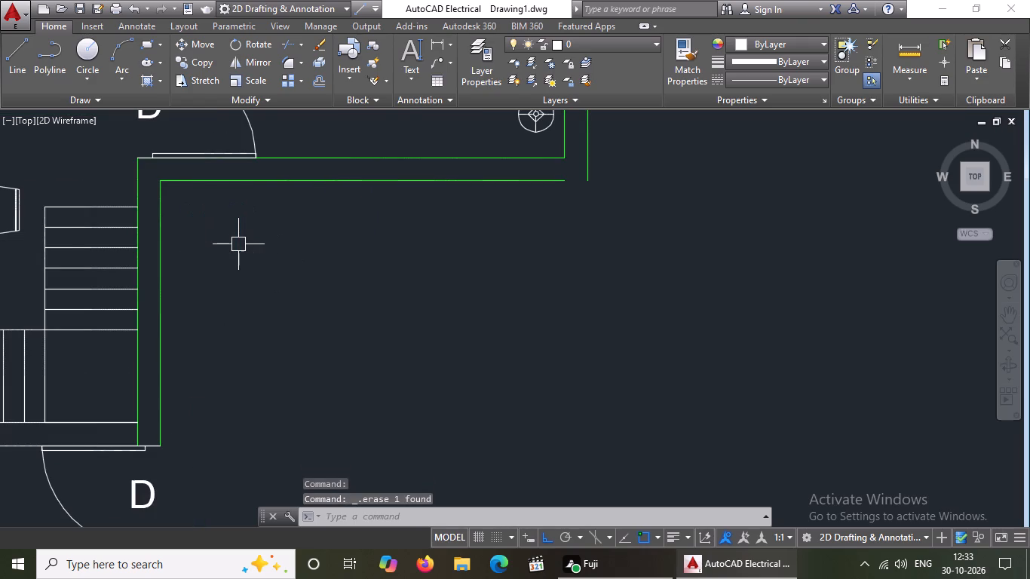
Delete the door and its D tag between the copied living and drawing rooms.
scroll(238, 244, down, 3)
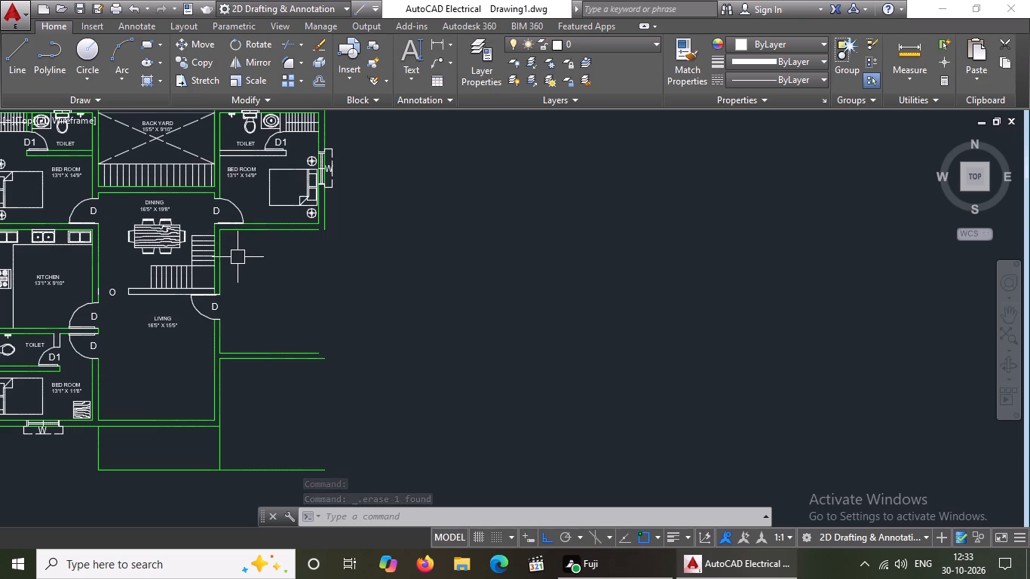
scroll(265, 217, down, 1)
scroll(219, 274, up, 3)
click(227, 266)
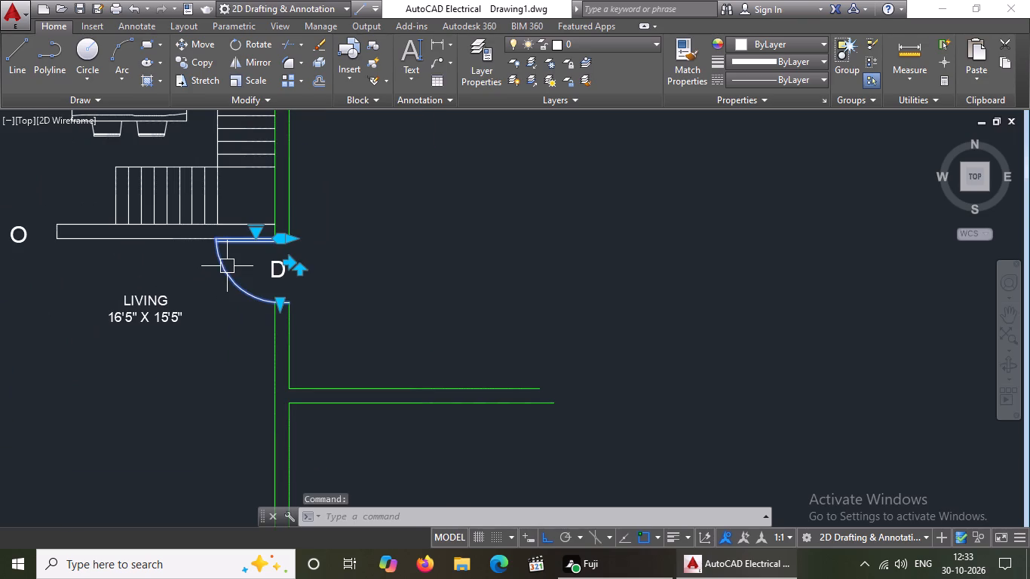
key(Delete)
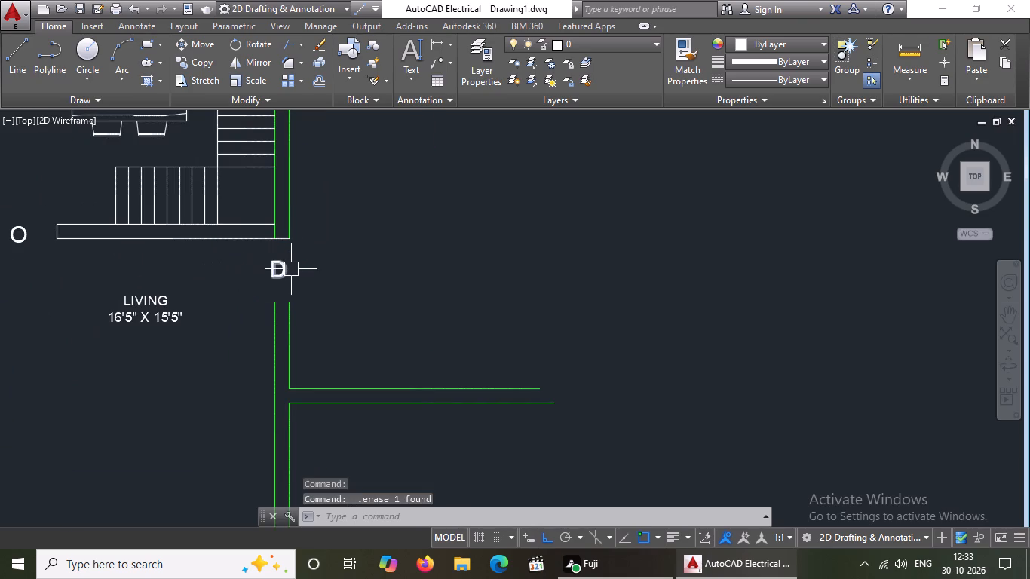
click(285, 273)
key(Delete)
Delete the west jamb lines and the sunshade's west side from the south window of the copy's 13'1" X 11'6" bedroom.
scroll(294, 280, down, 3)
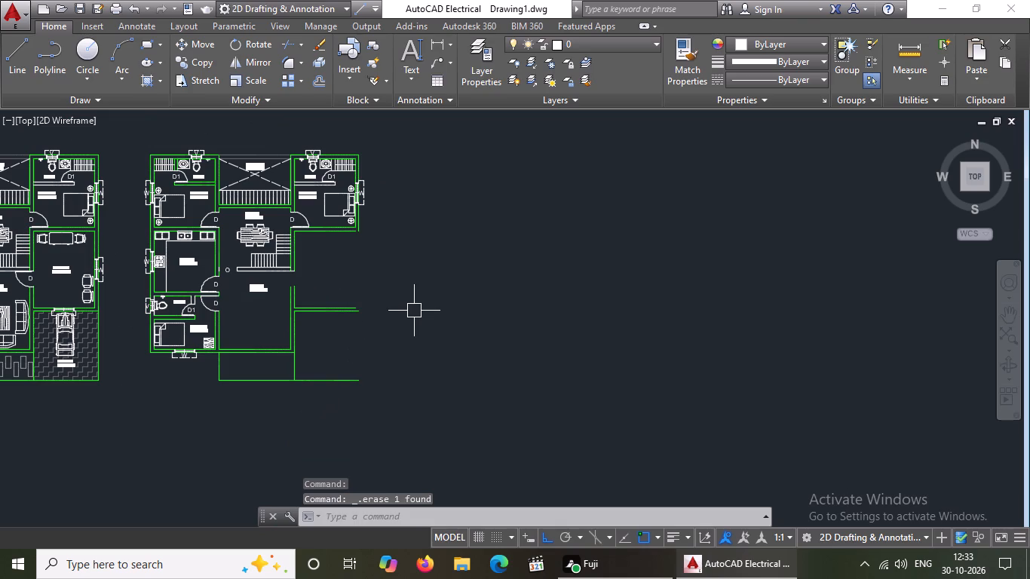
middle_drag(403, 304, 467, 433)
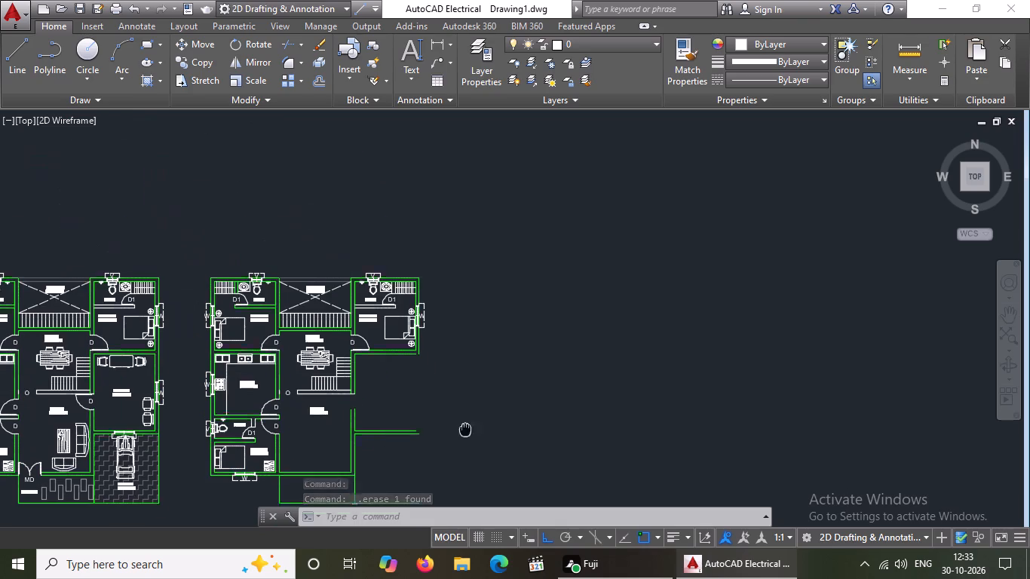
middle_drag(467, 433, 471, 441)
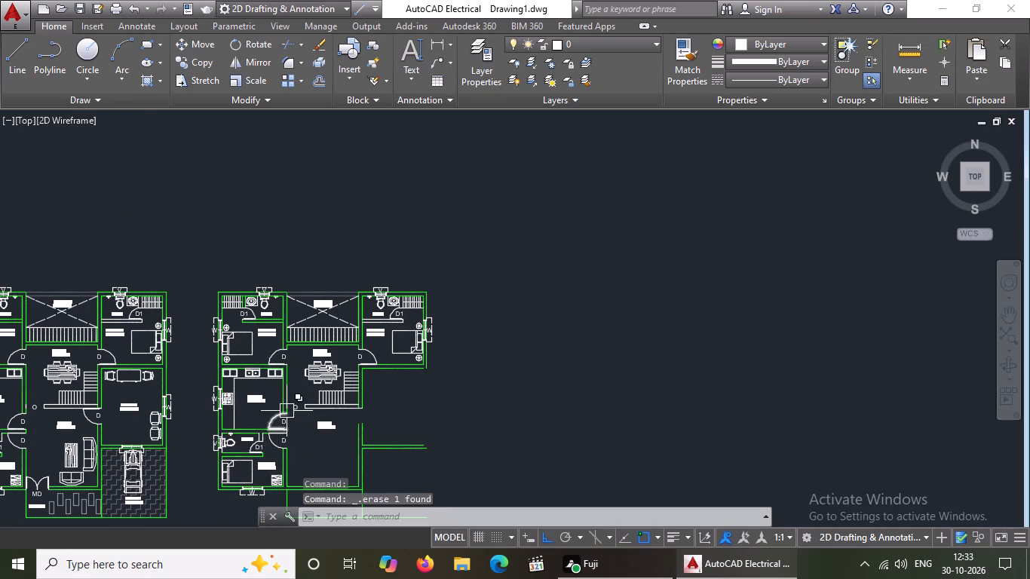
scroll(287, 411, down, 1)
scroll(256, 480, up, 3)
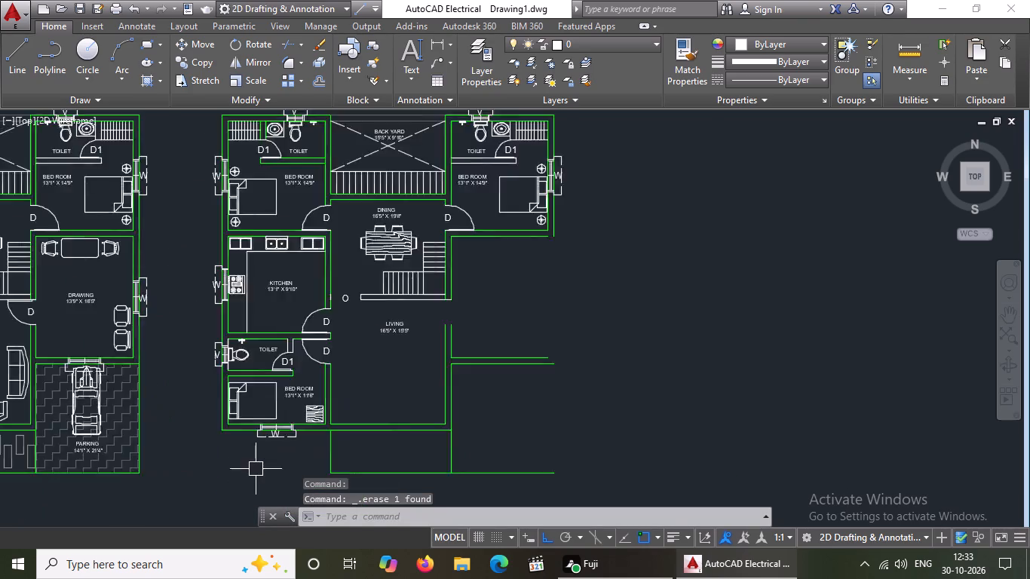
scroll(256, 469, up, 1)
scroll(256, 345, up, 1)
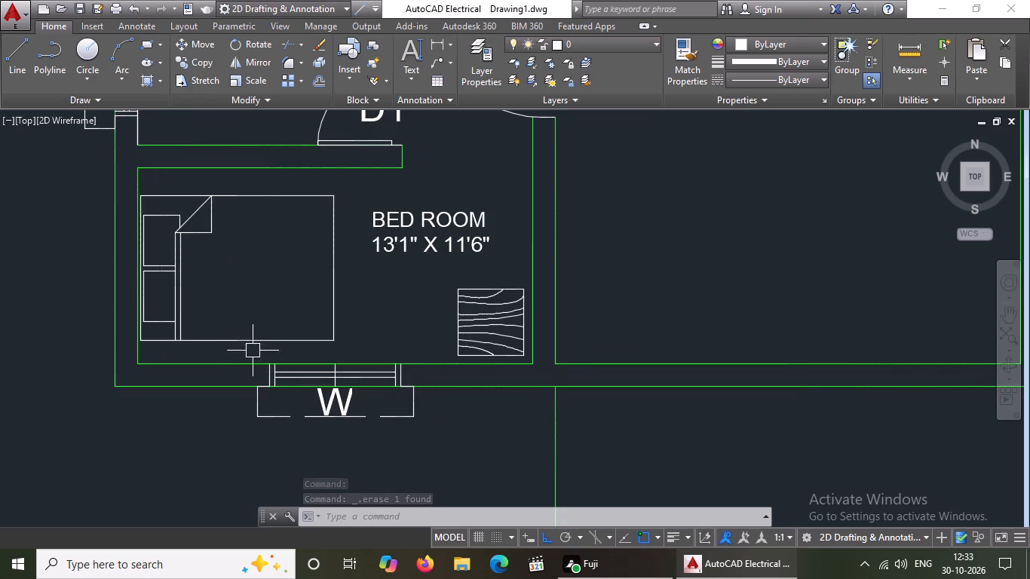
click(242, 356)
click(286, 455)
key(Delete)
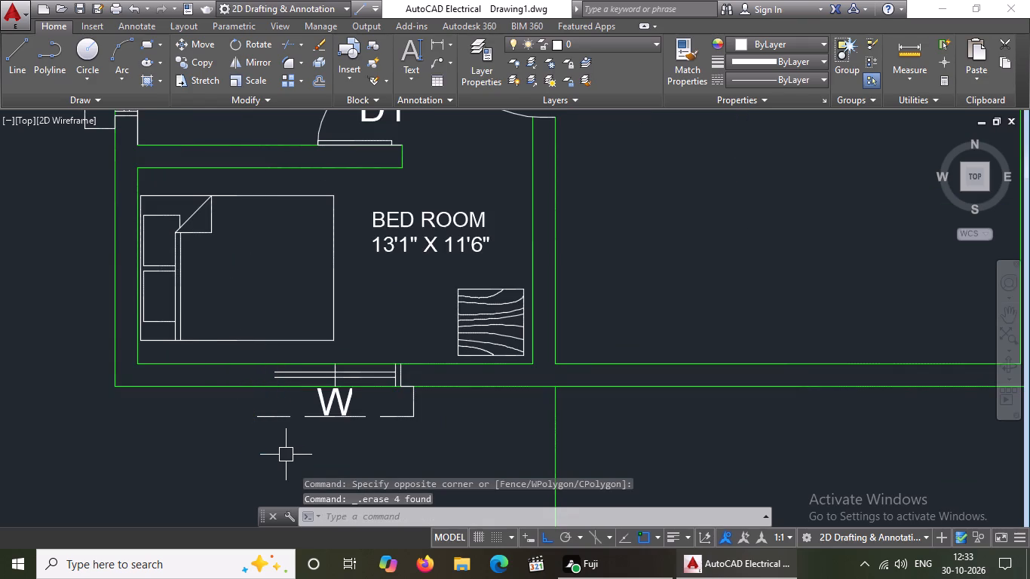
Delete the bed, the BED ROOM 13'1" X 11'6" label, and the wood-grained table from the copy's southwest bedroom.
click(293, 342)
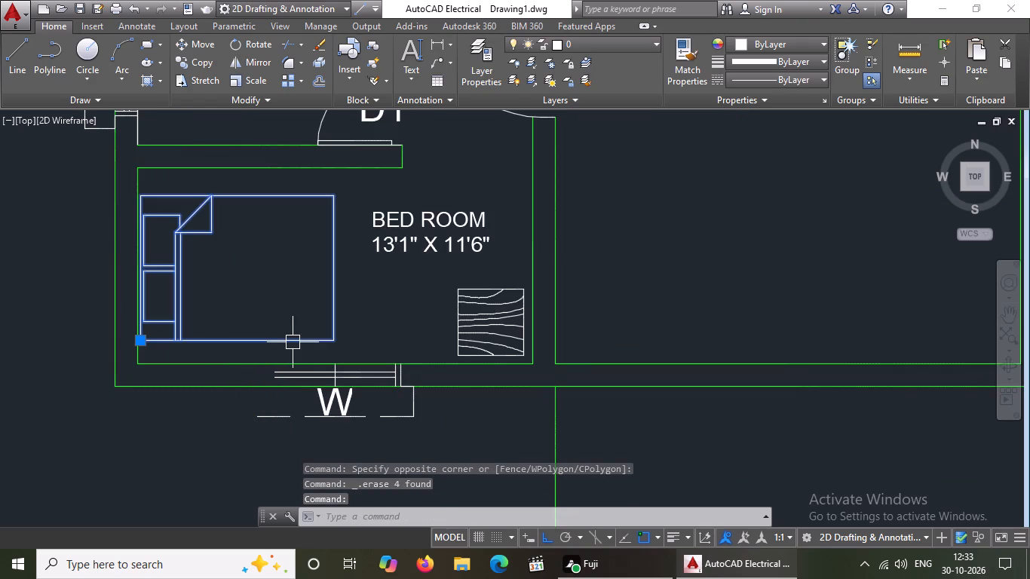
key(Delete)
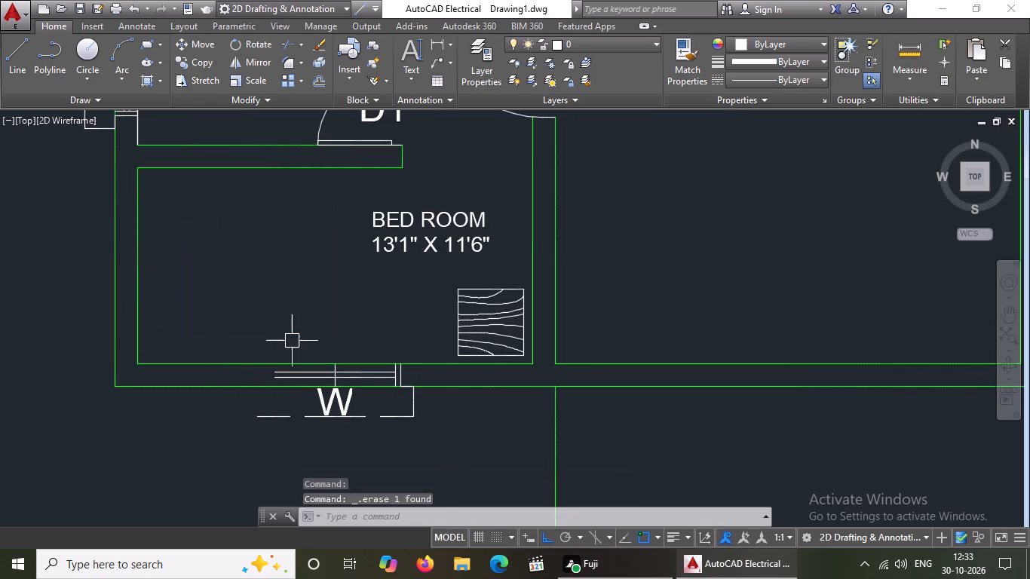
click(377, 250)
key(Delete)
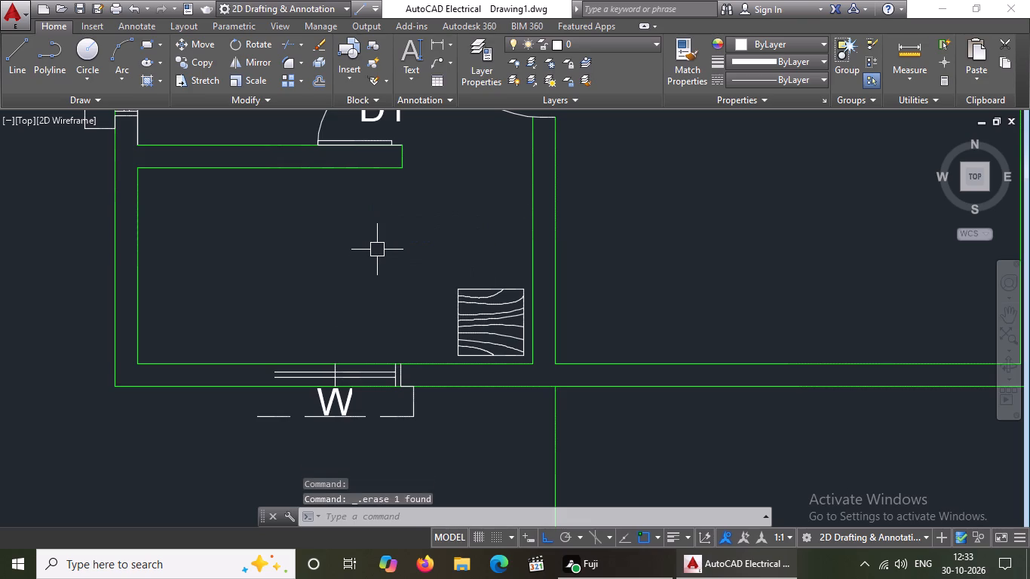
click(479, 315)
key(Delete)
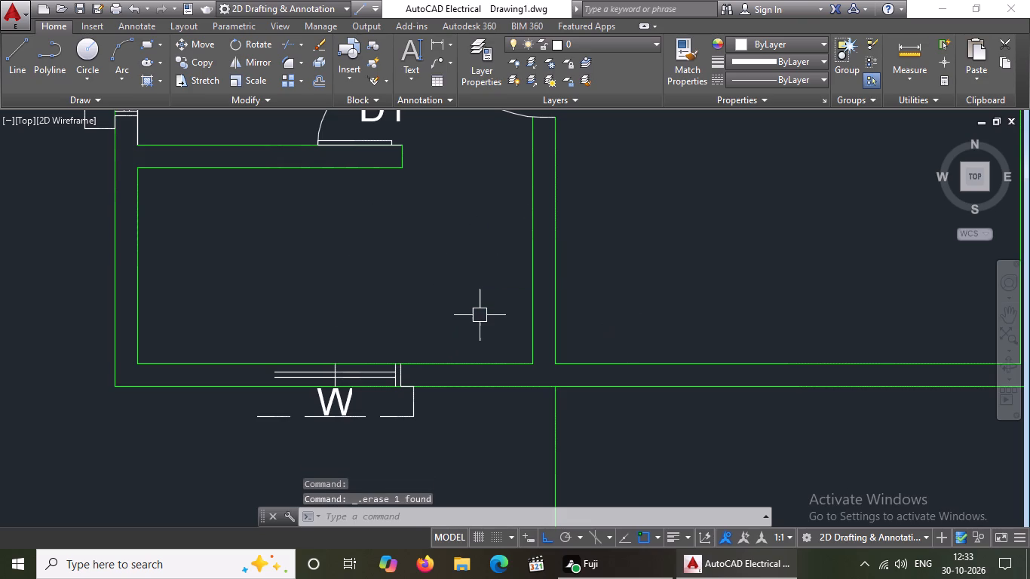
Delete the W tag and the sunshade's dashed outer line from the copied southwest bedroom's south window.
click(319, 404)
key(Delete)
click(270, 419)
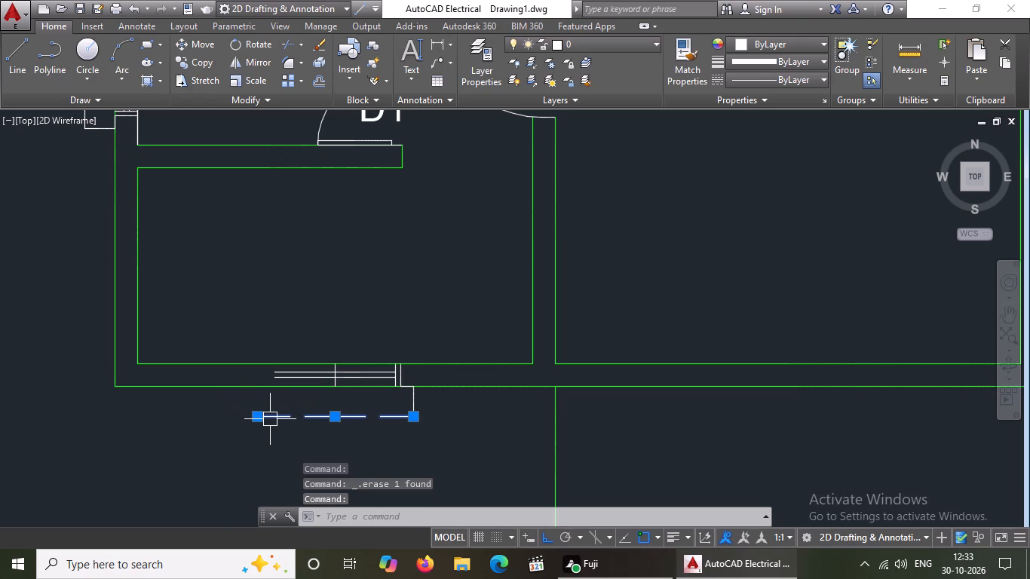
key(Delete)
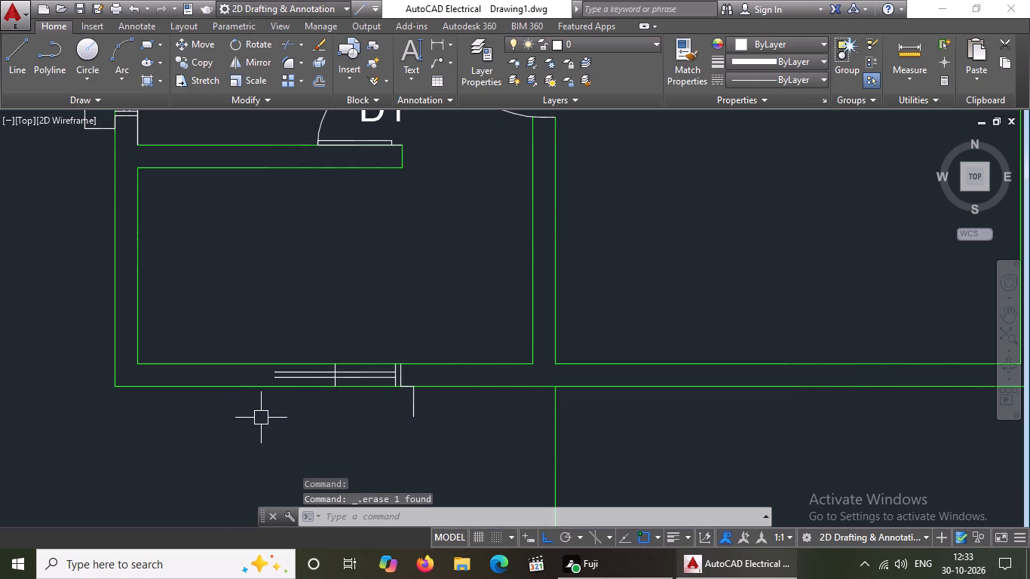
Delete the sunshade's east side, the centre line and both glazing lines from the copied southwest bedroom's south window.
click(406, 409)
click(426, 401)
click(416, 421)
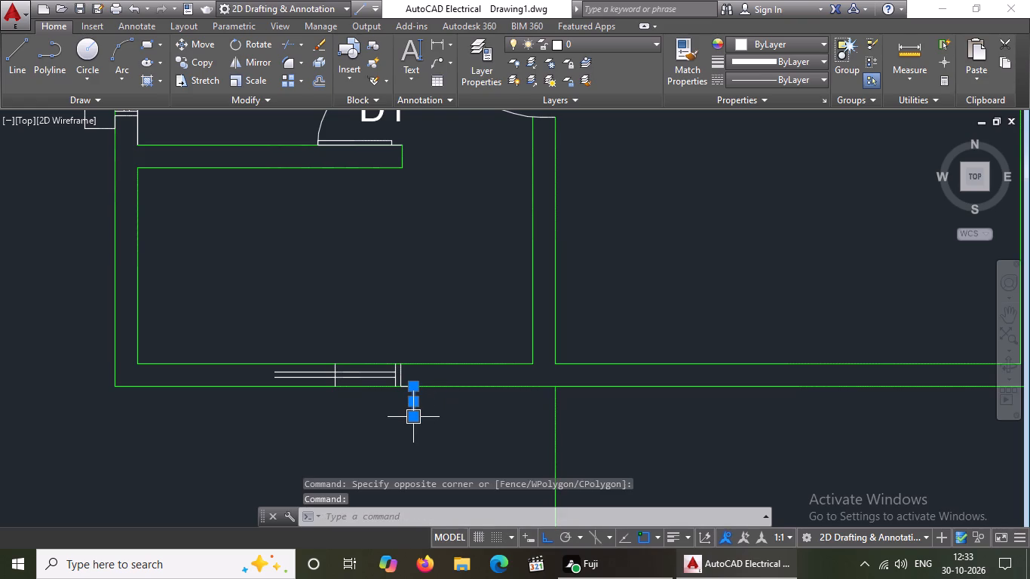
key(Delete)
key(Delete)
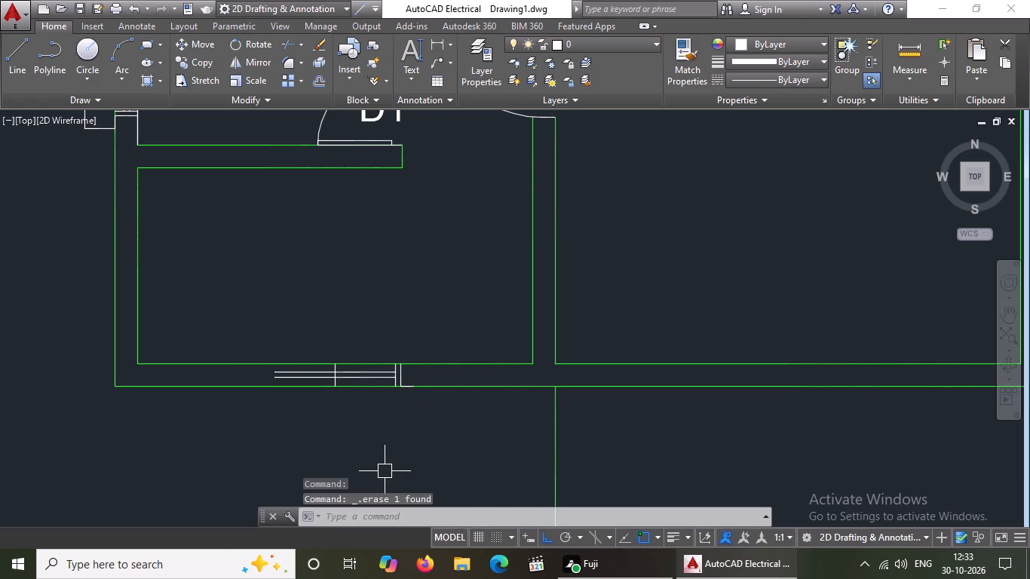
click(252, 334)
click(339, 428)
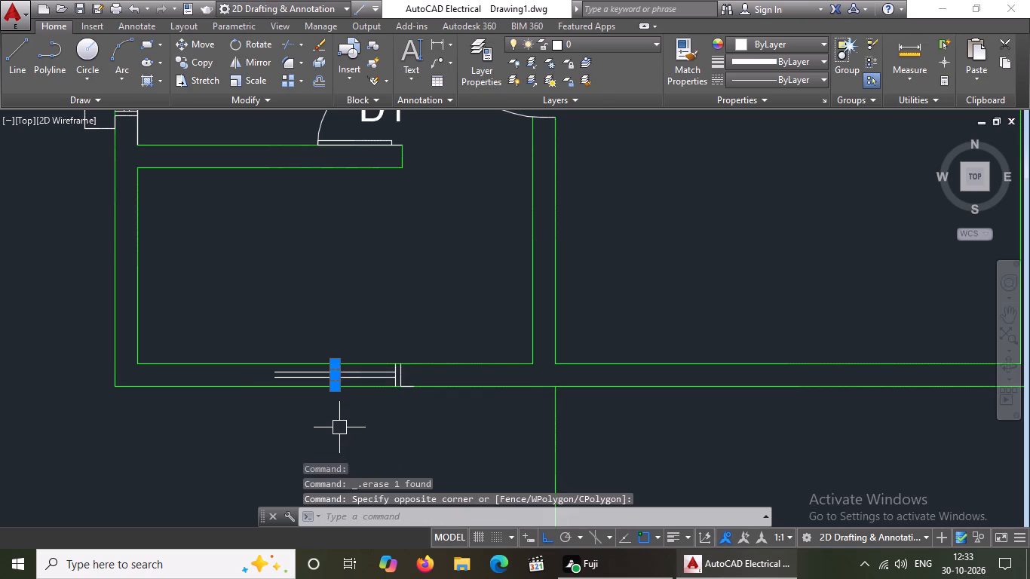
key(Delete)
scroll(339, 427, up, 1)
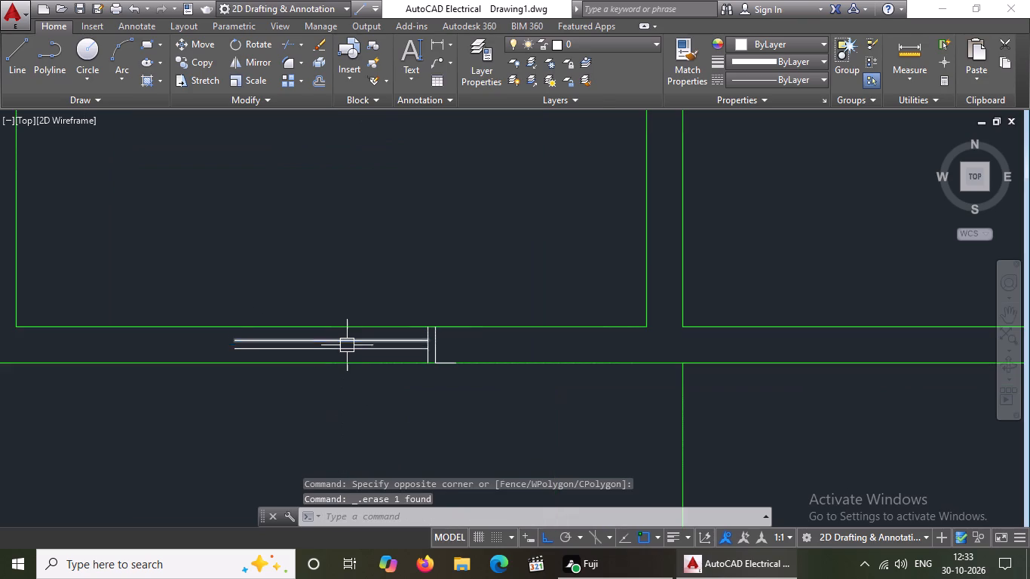
click(347, 345)
key(Delete)
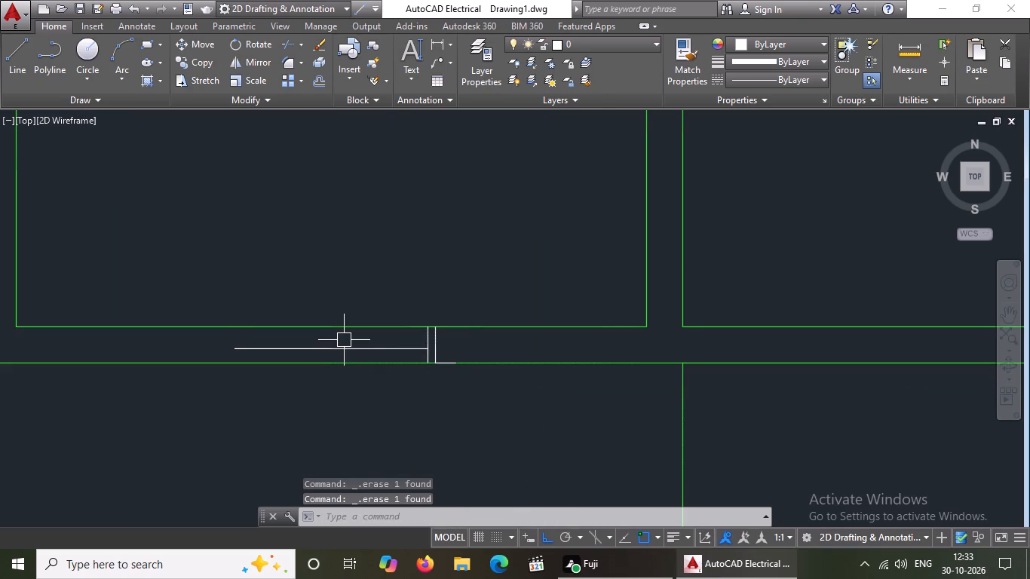
click(372, 350)
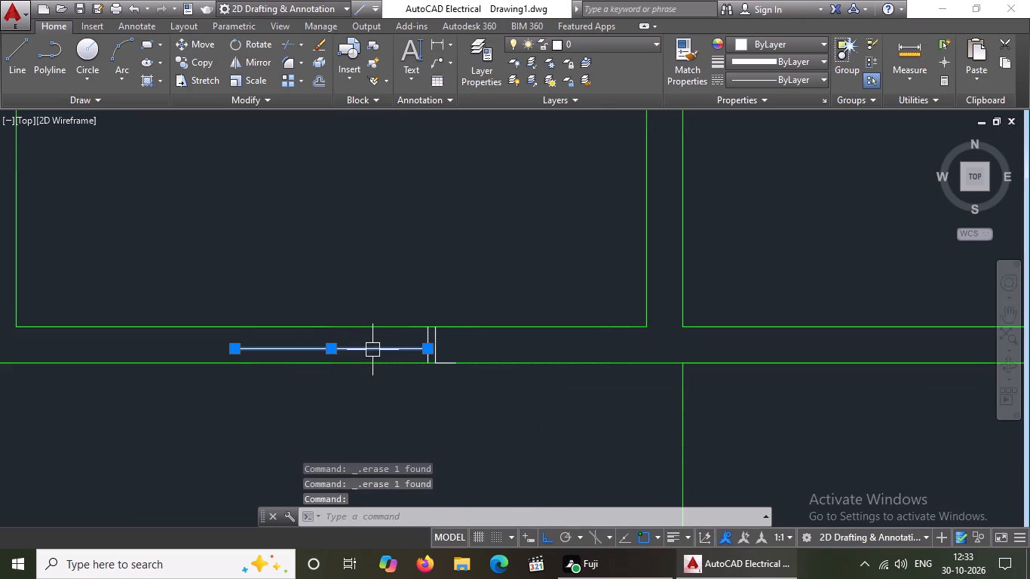
key(Delete)
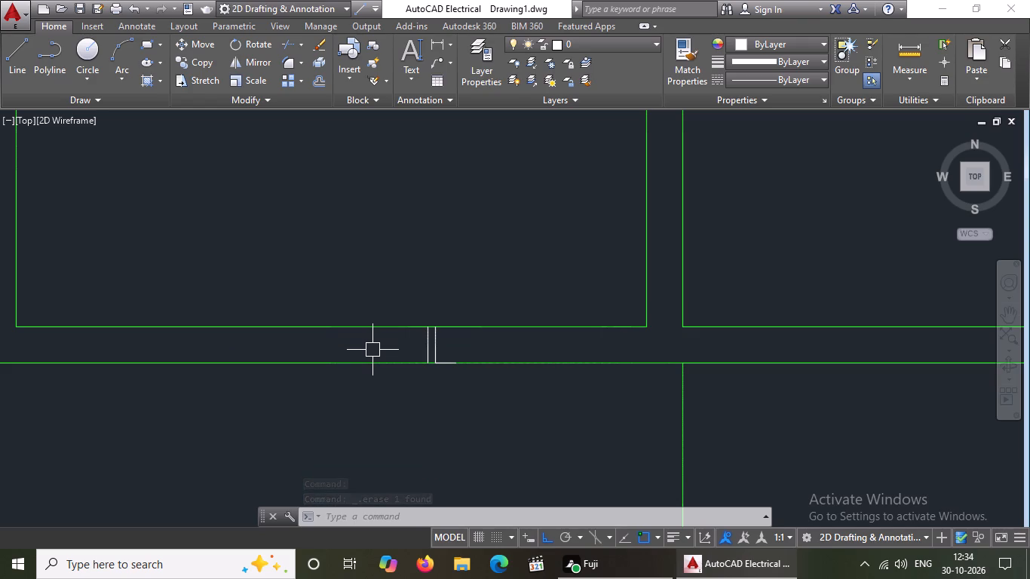
Delete the east jamb lines and the leftover sunshade stub from the copied southwest bedroom's south window.
scroll(372, 350, up, 1)
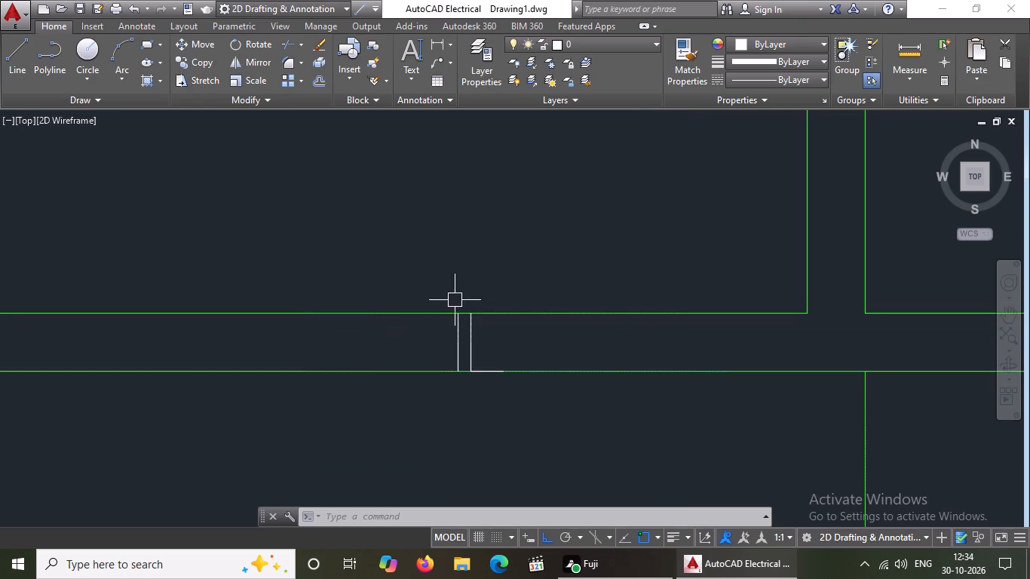
drag(408, 280, 417, 294)
click(530, 494)
key(Delete)
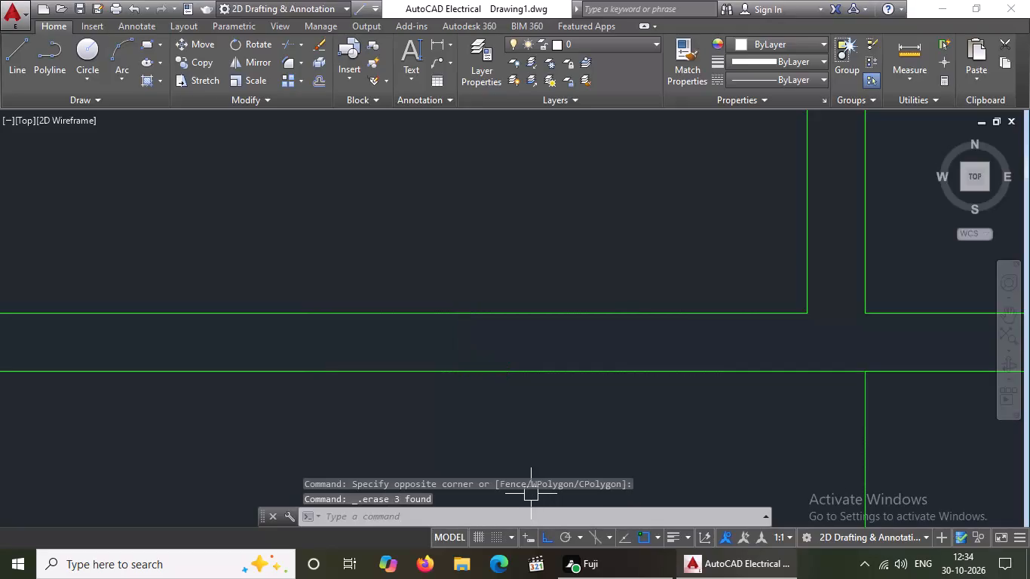
Fillet the copy's south boundary line with its east outer wall line at zero radius to close the southeast corner.
scroll(522, 491, down, 5)
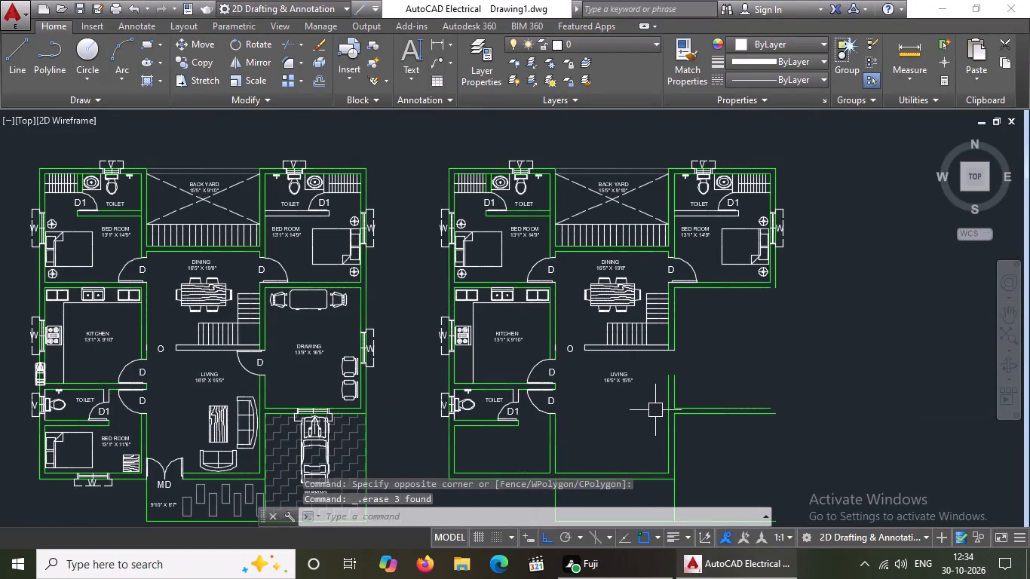
middle_drag(654, 408, 523, 284)
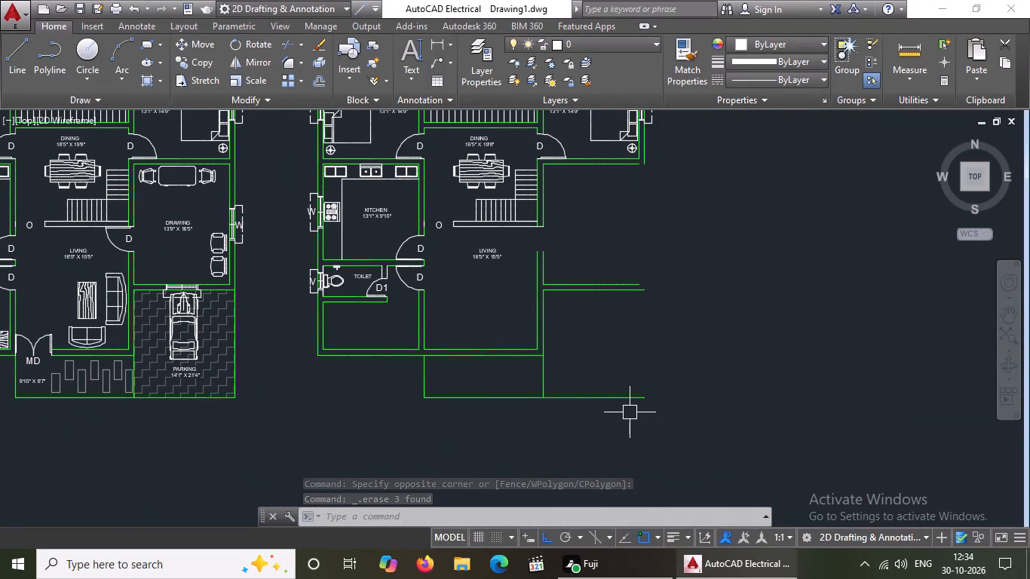
text(F)
key(space)
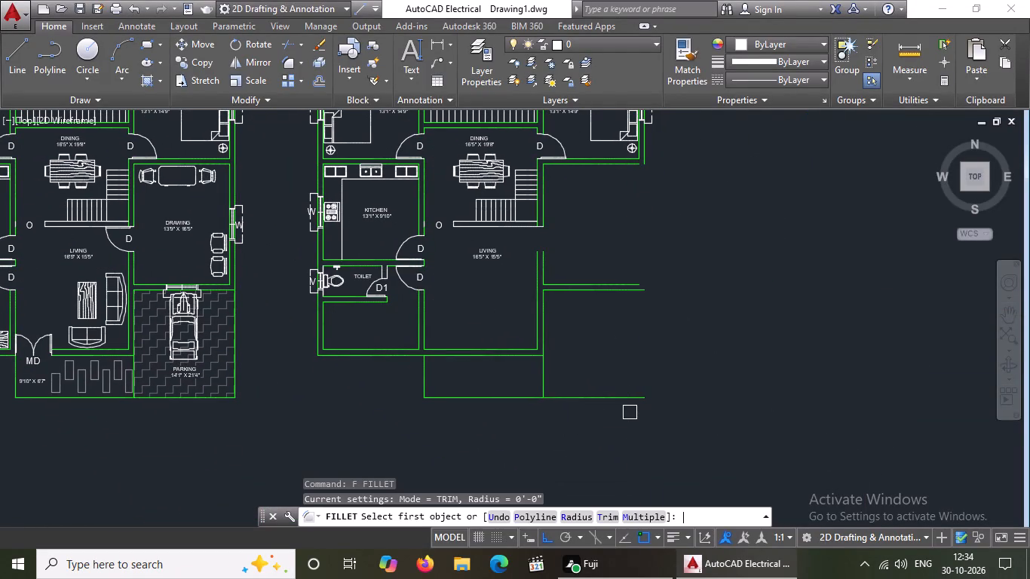
click(624, 401)
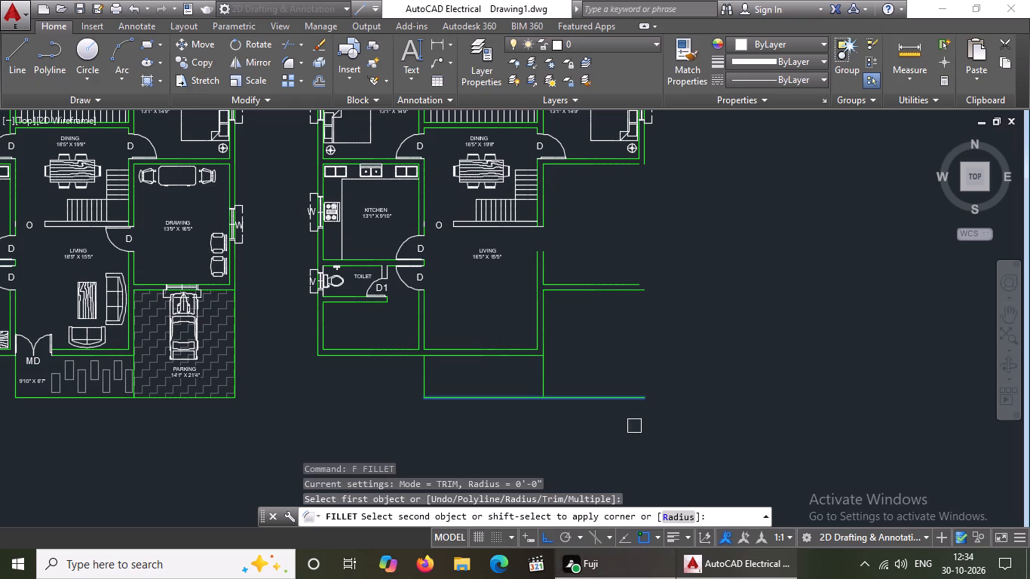
click(649, 145)
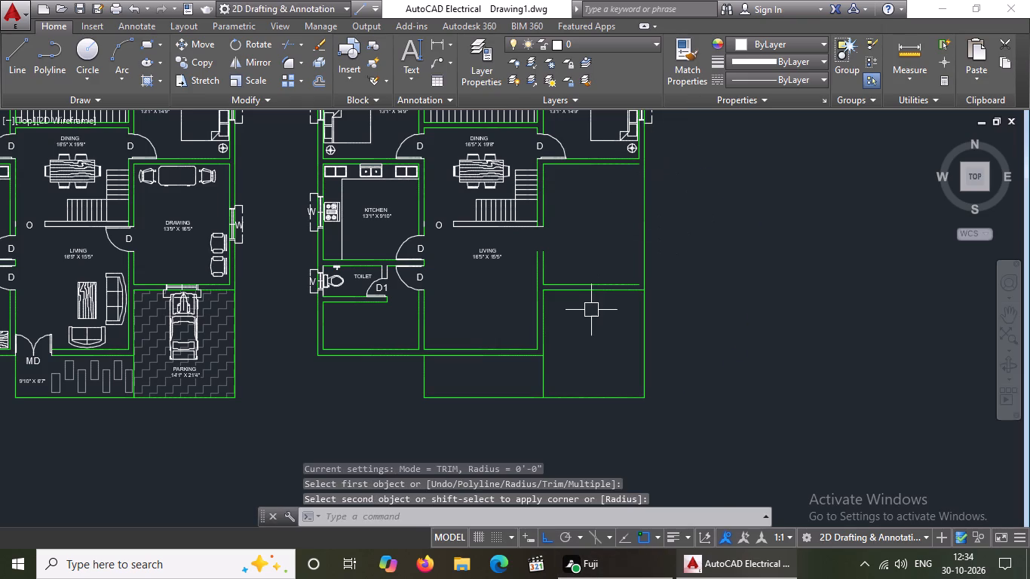
Offset the copy's extended east outer wall line 9" inward.
scroll(589, 321, down, 1)
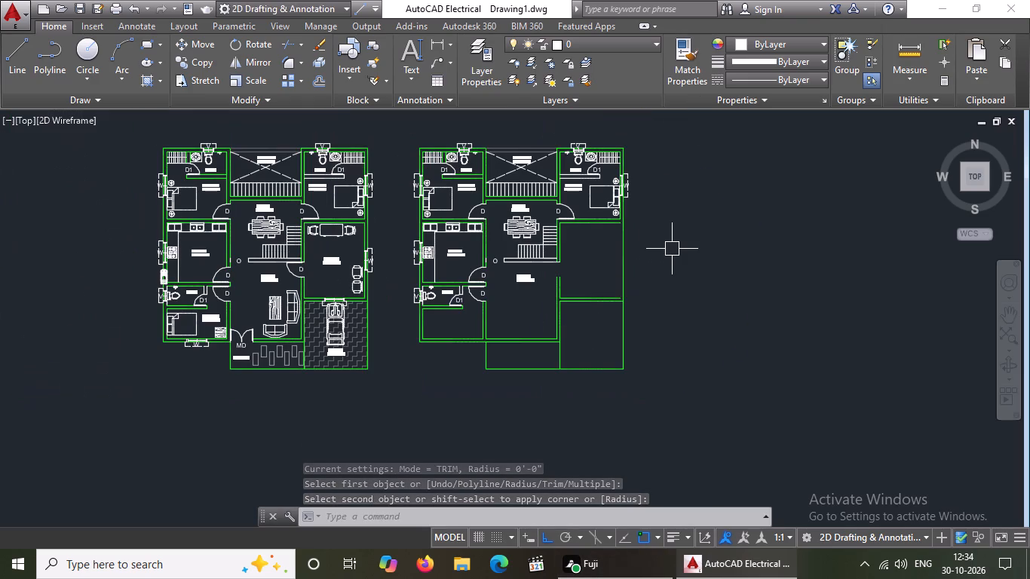
key(o)
key(Return)
text(9")
key(Return)
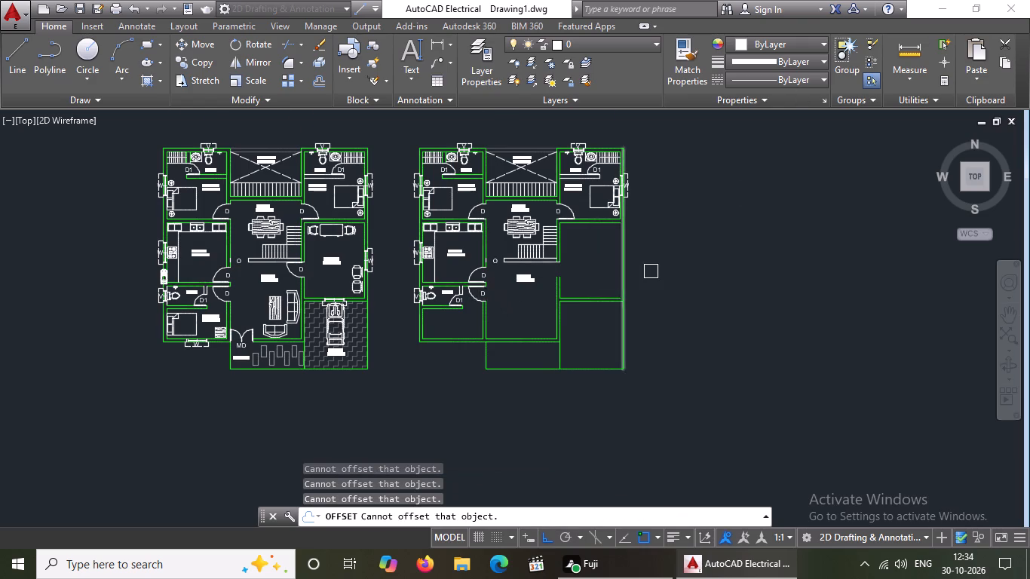
scroll(652, 270, up, 2)
click(572, 256)
click(517, 279)
scroll(634, 267, down, 5)
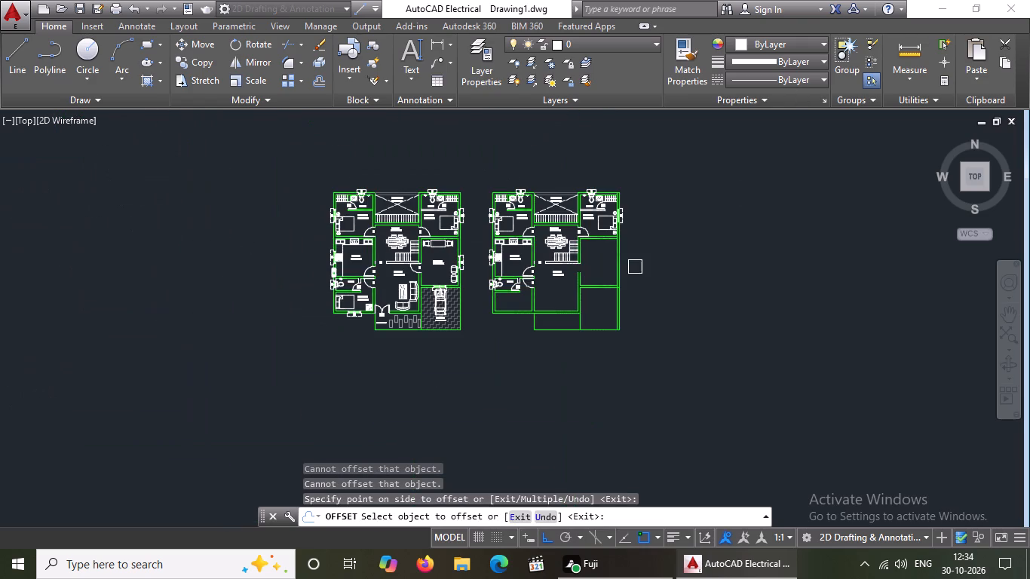
key(F1)
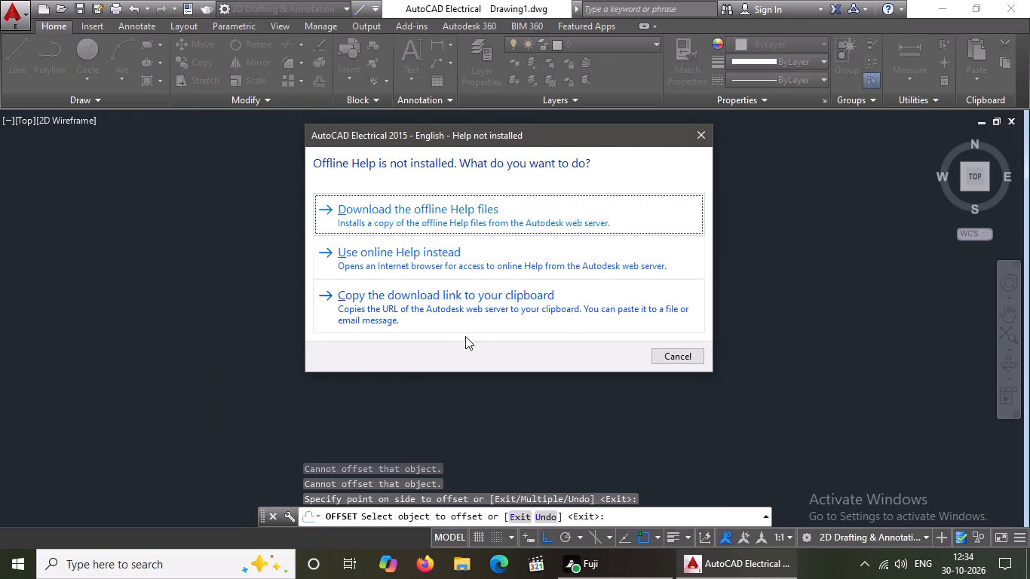
click(697, 131)
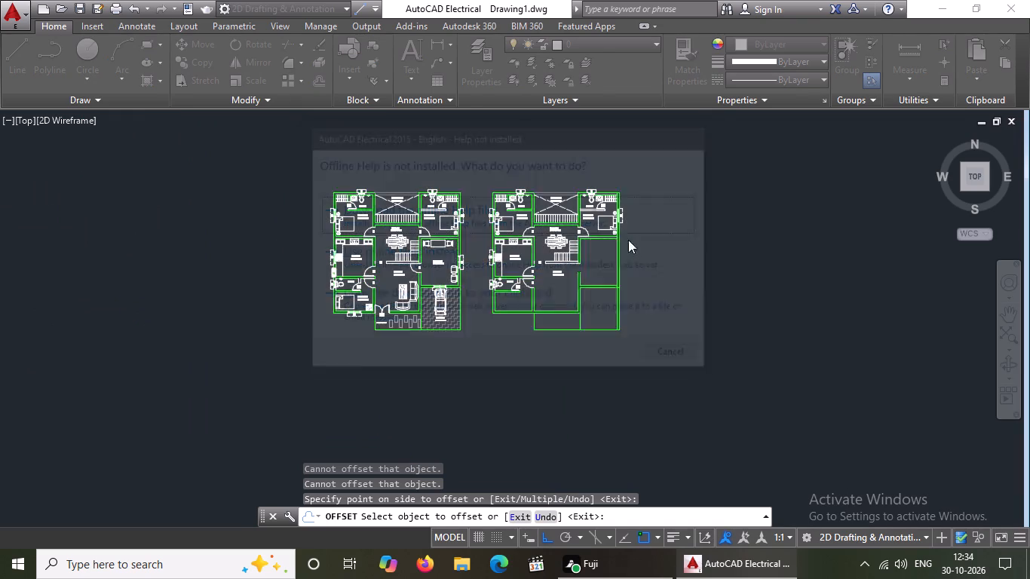
scroll(541, 311, up, 2)
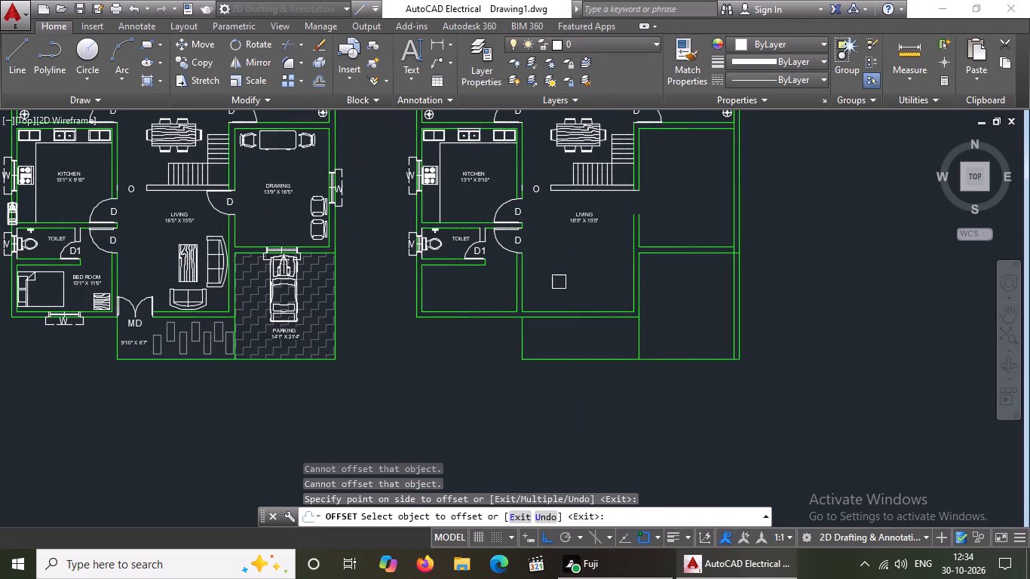
key(Escape)
key(Escape)
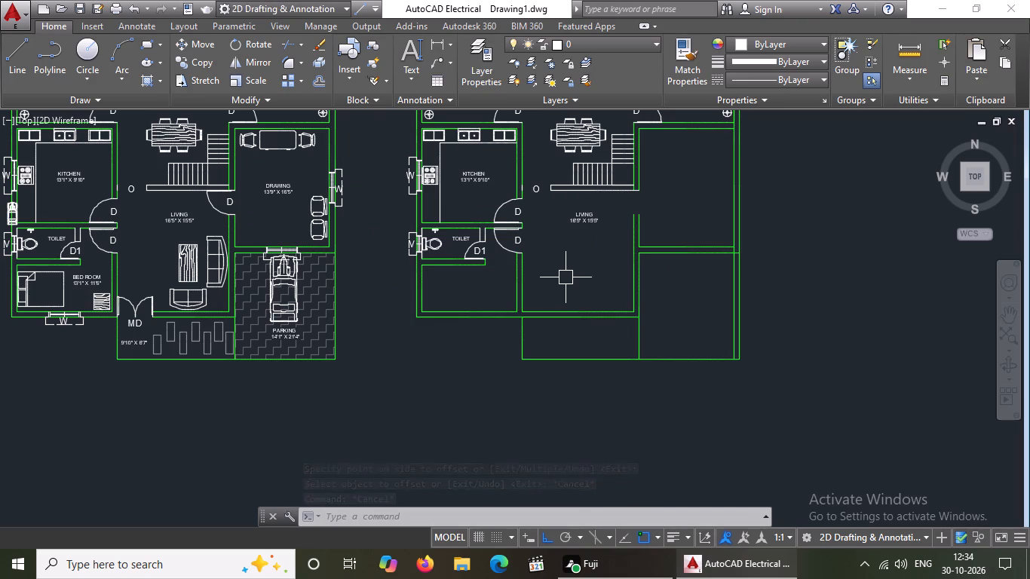
Delete the D1 tag, the door and the TOILET label from the copy's toilet beside the southwest bedroom.
scroll(483, 268, up, 4)
click(448, 170)
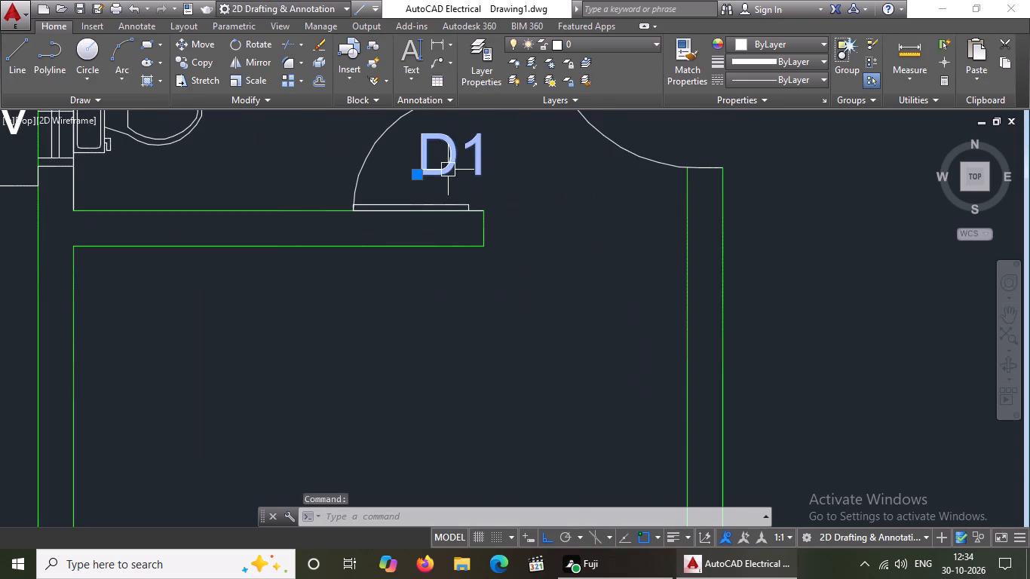
key(Delete)
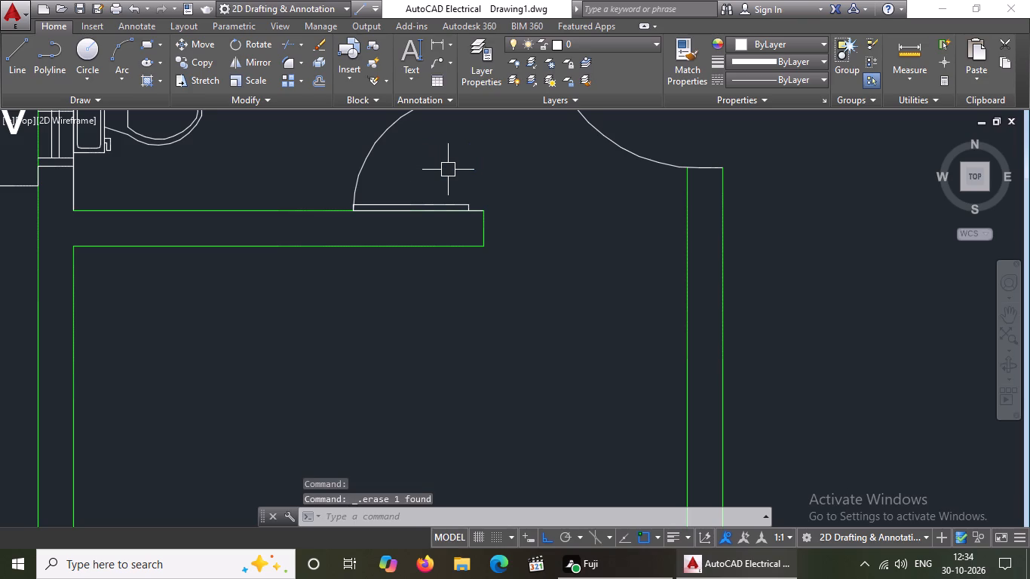
scroll(446, 231, down, 2)
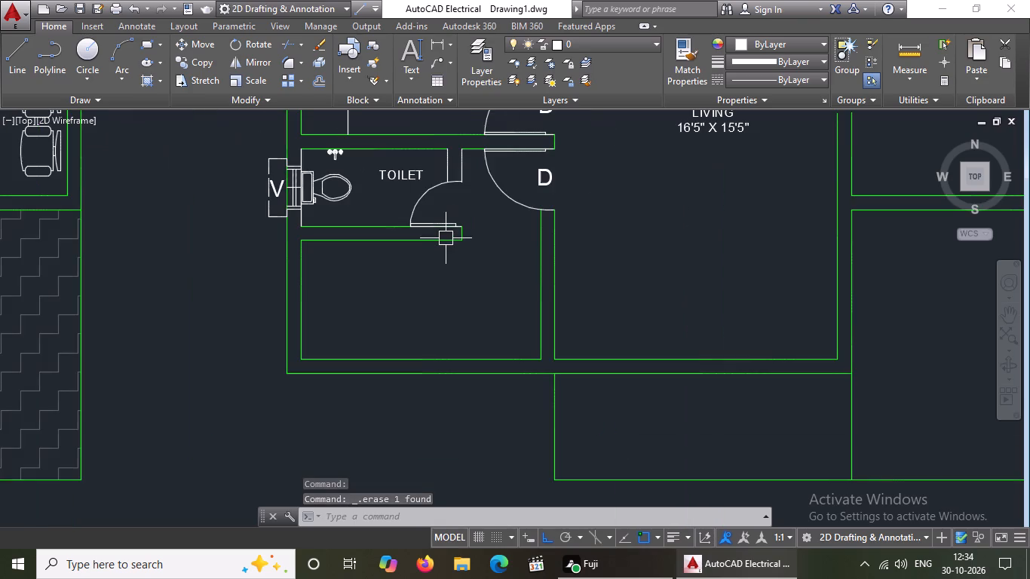
scroll(446, 241, down, 2)
middle_drag(446, 241, 437, 262)
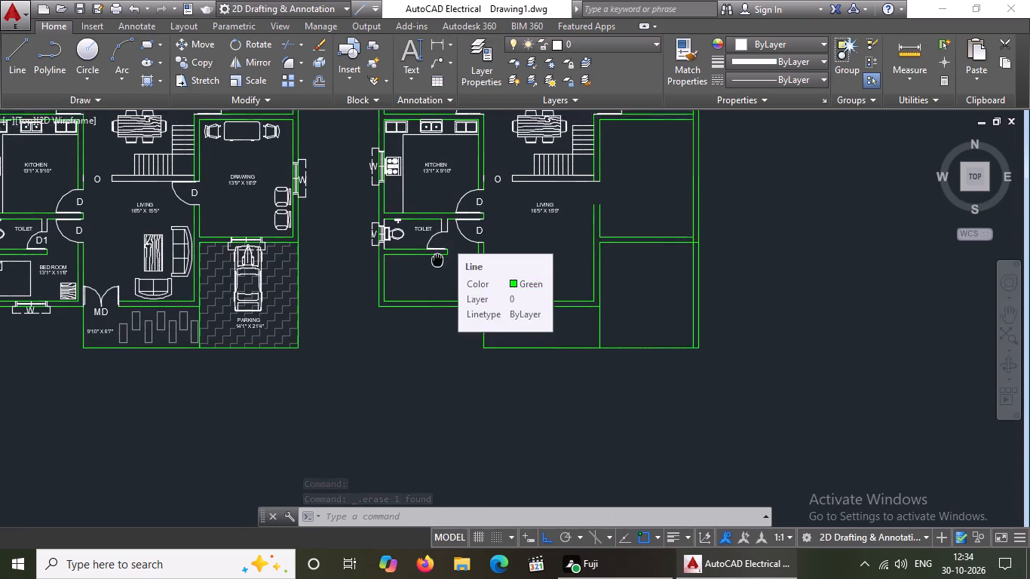
middle_drag(437, 262, 399, 326)
scroll(403, 320, up, 2)
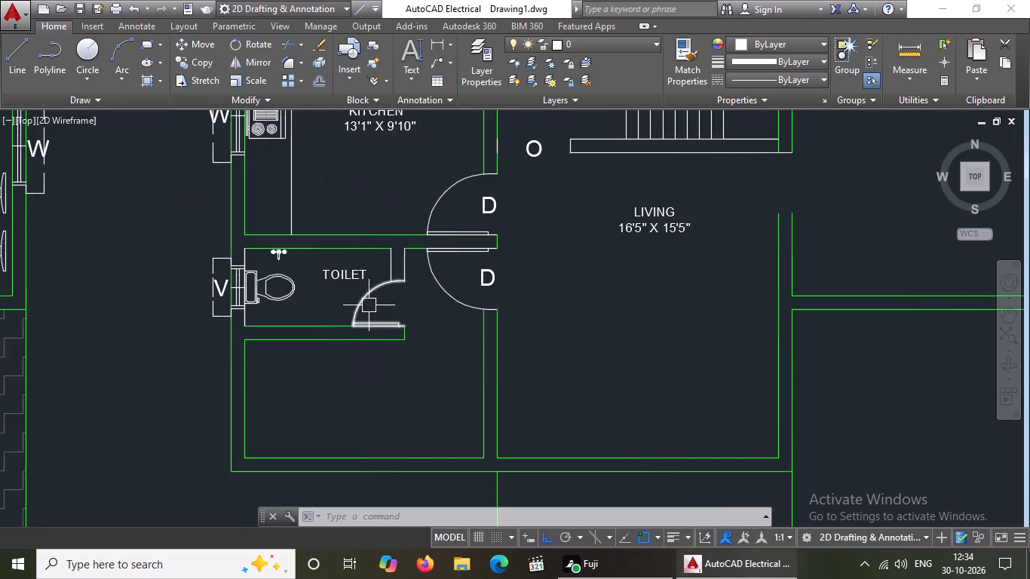
click(367, 304)
key(Delete)
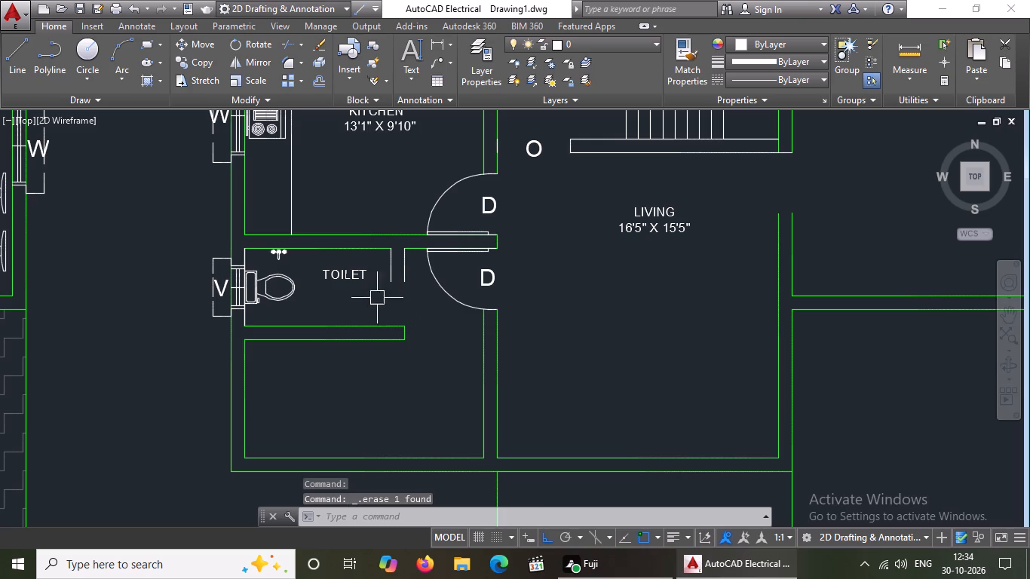
click(356, 271)
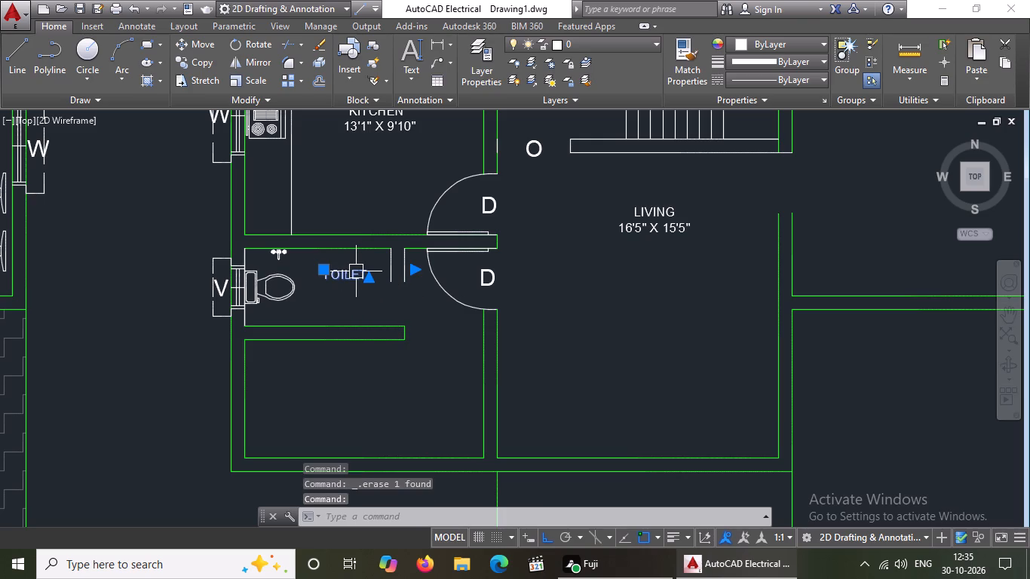
key(Delete)
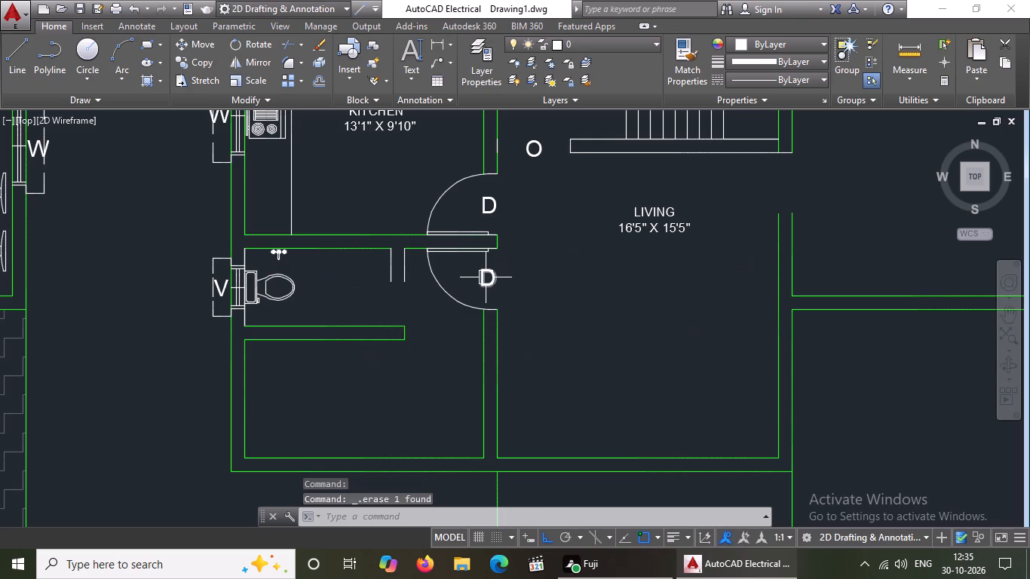
Delete the D tag and the door between the copied southwest bedroom and living room.
click(486, 278)
key(Delete)
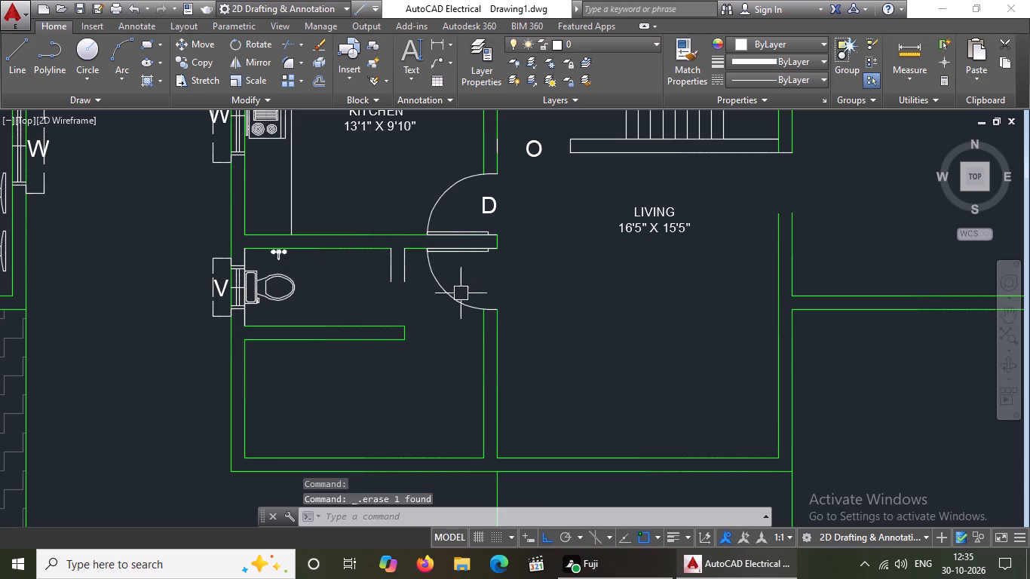
click(461, 293)
key(Delete)
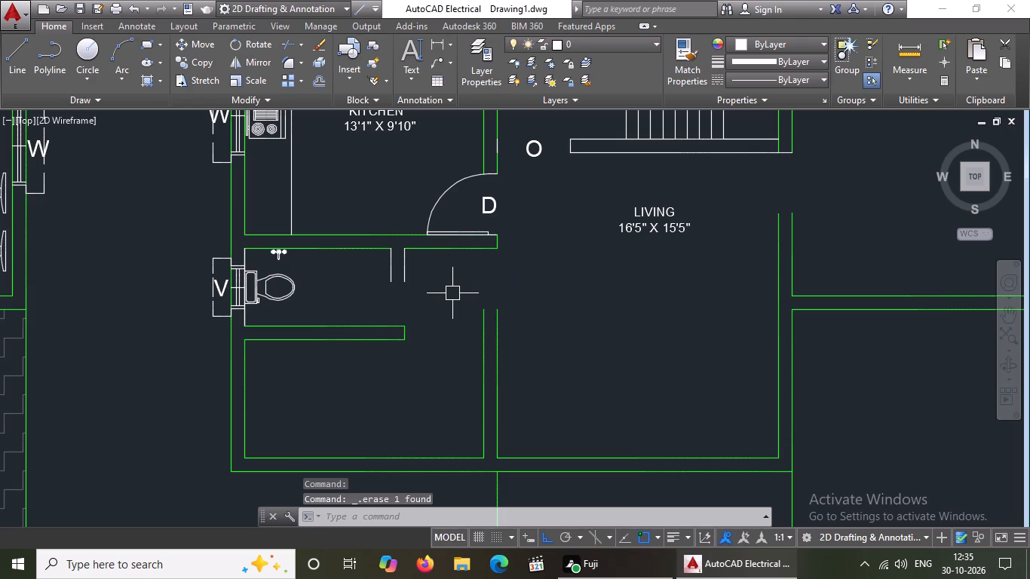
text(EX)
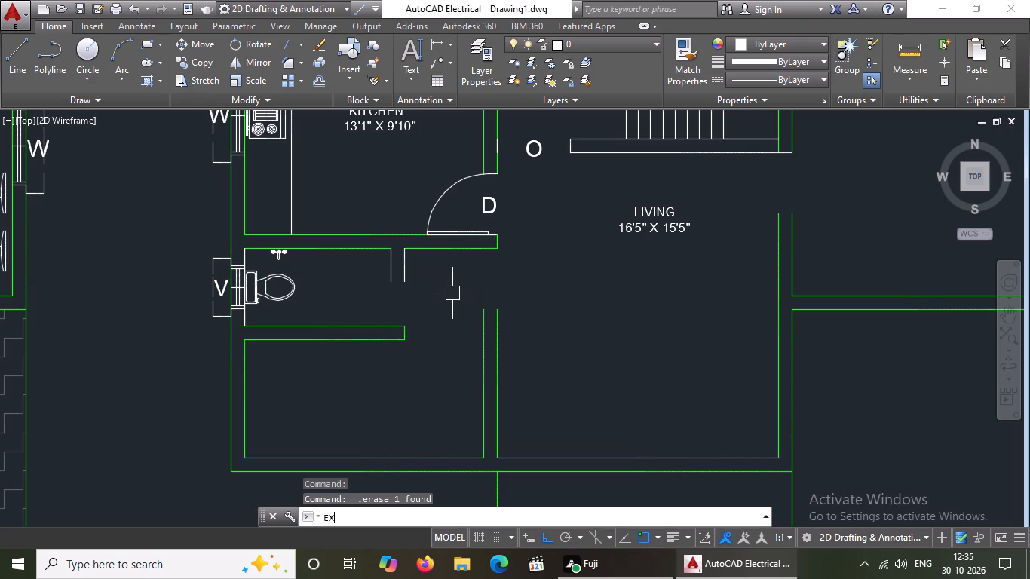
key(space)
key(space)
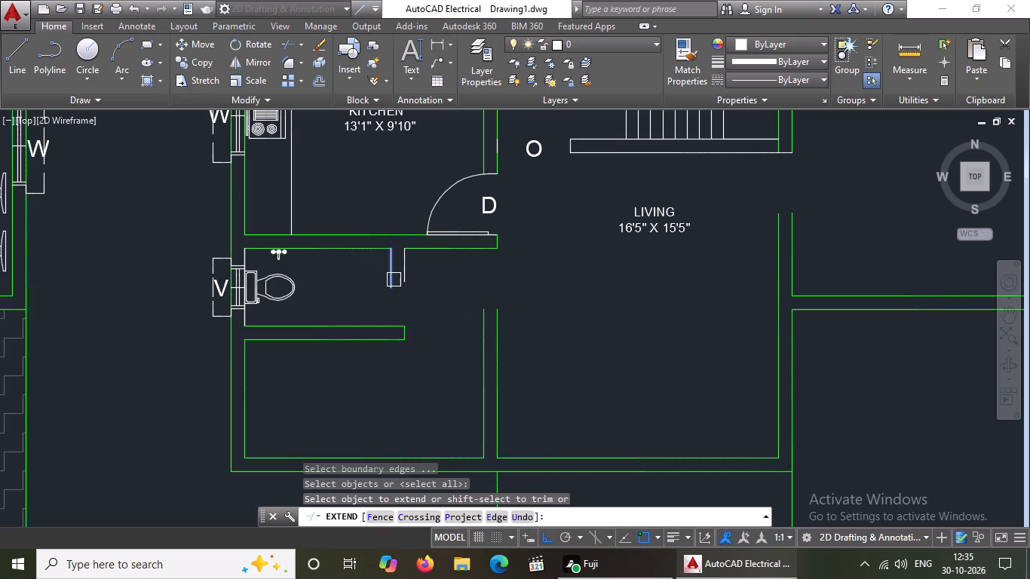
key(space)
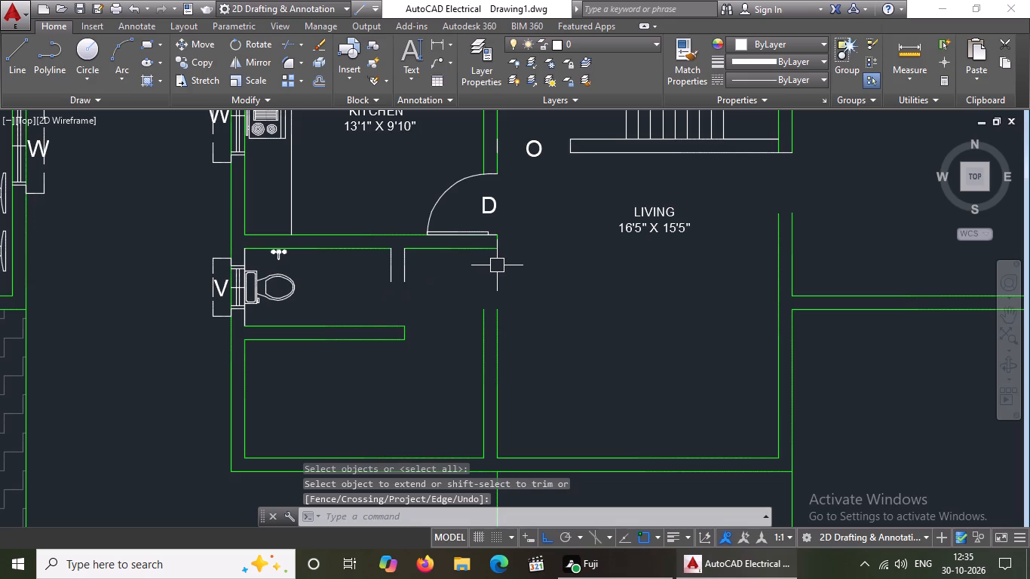
Extend both lines of the wall between the copied southwest bedroom and living room north to the kitchen's south wall, closing the door gap.
key(e)
key(Escape)
text(EX)
key(Return)
key(Return)
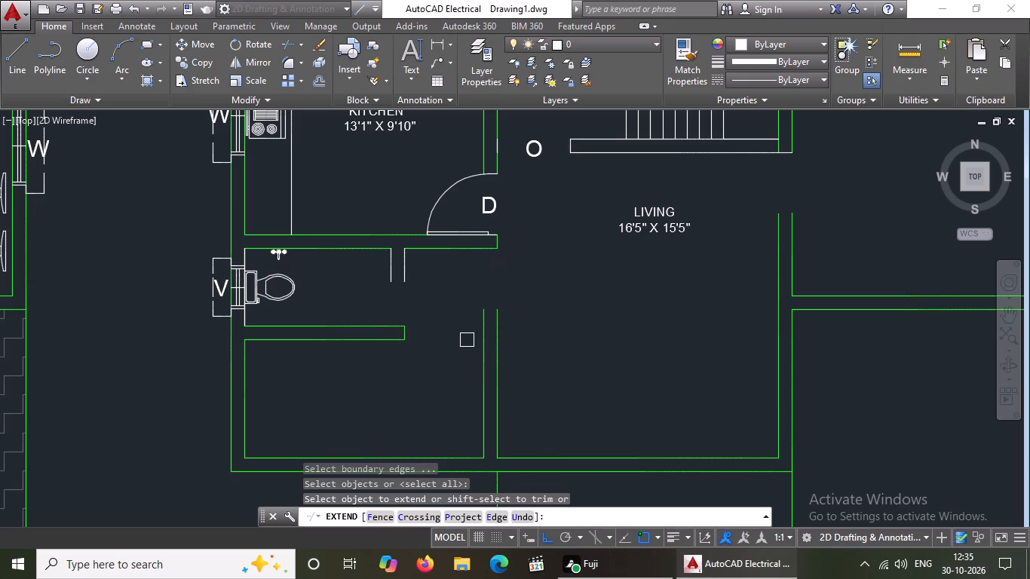
click(483, 329)
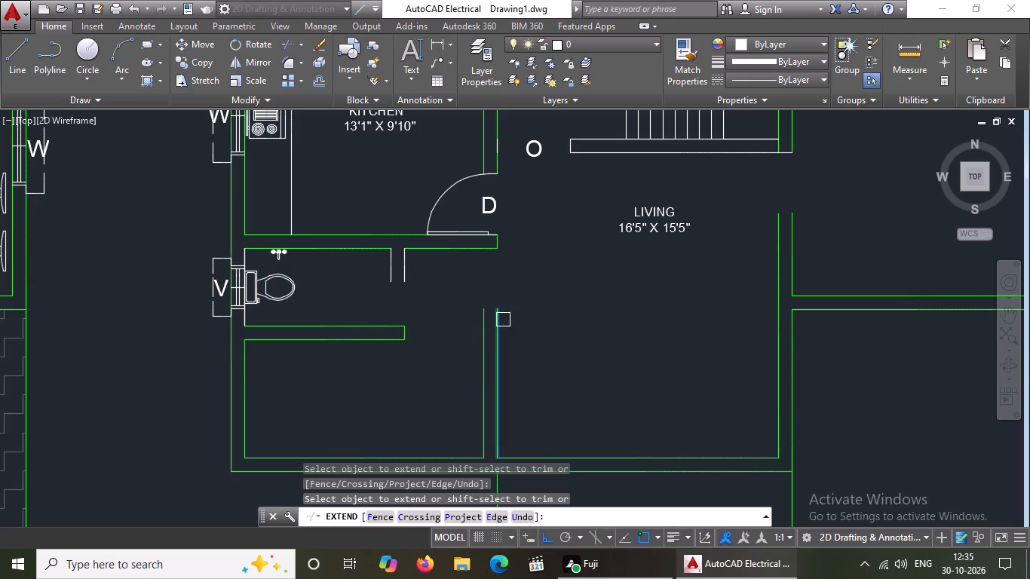
click(495, 328)
click(478, 334)
click(486, 362)
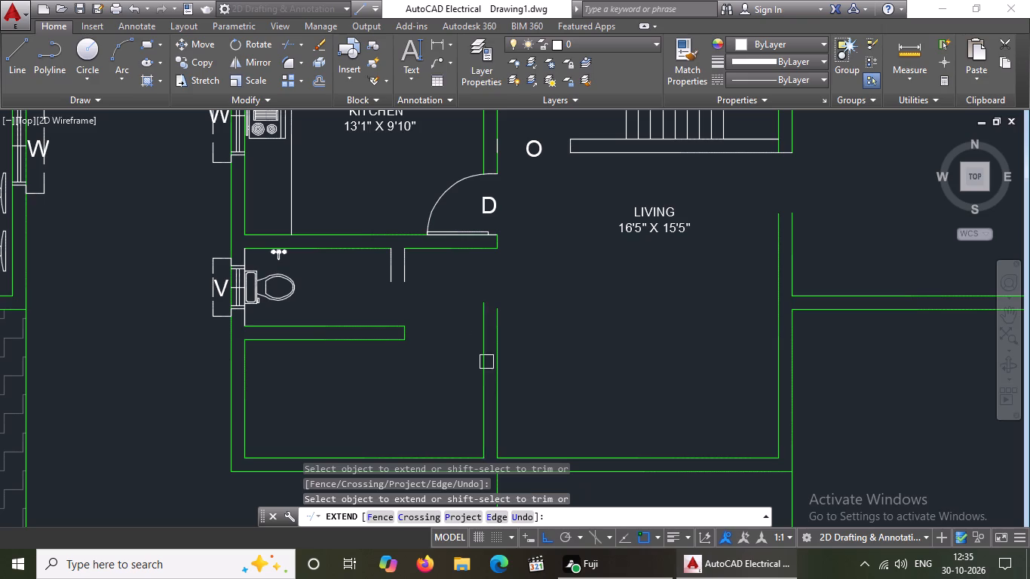
click(489, 327)
click(496, 329)
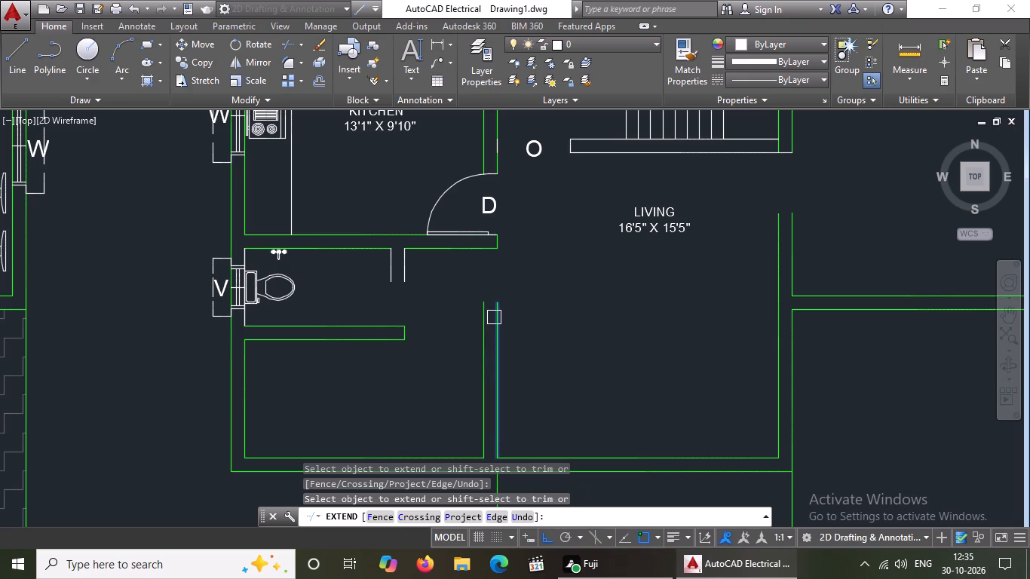
click(494, 316)
click(481, 323)
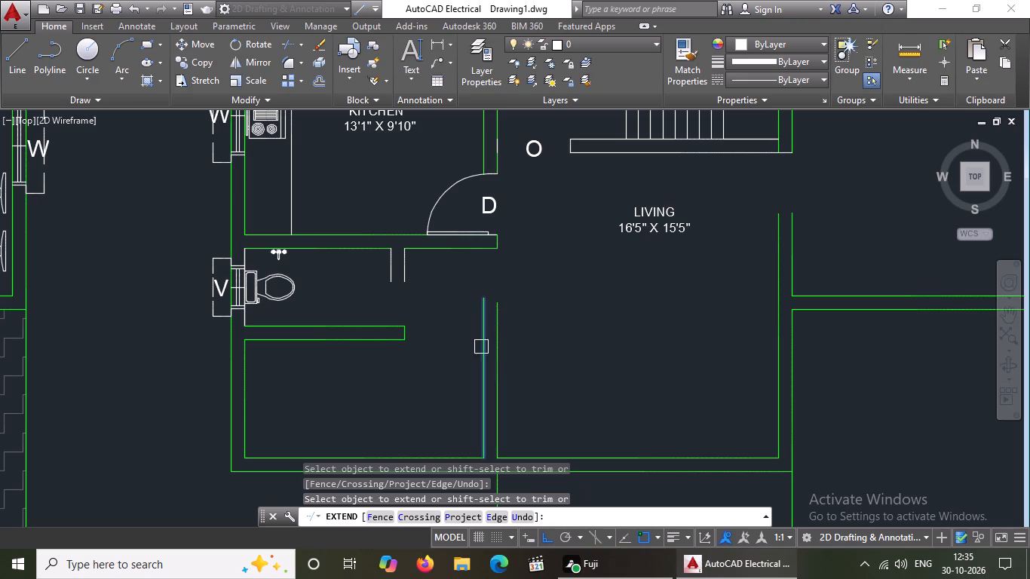
click(486, 335)
click(486, 323)
drag(486, 323, 484, 314)
click(485, 311)
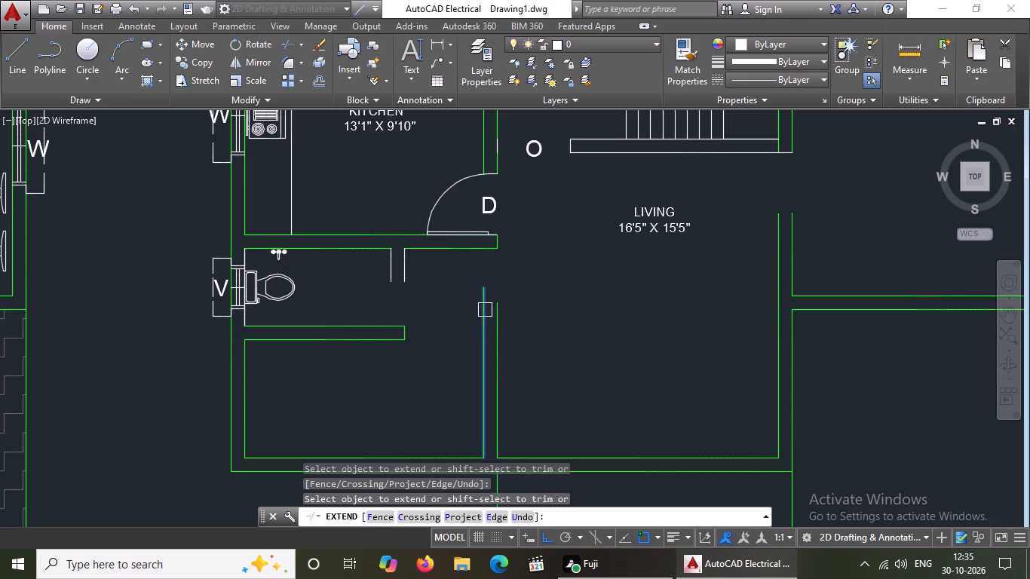
double_click(485, 310)
click(484, 305)
click(484, 304)
double_click(486, 299)
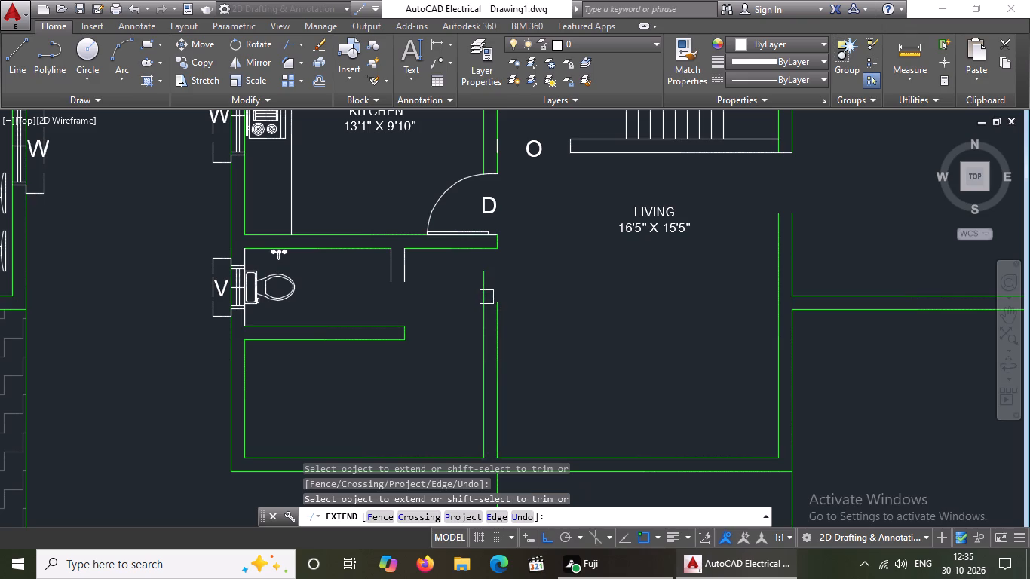
click(486, 289)
double_click(486, 281)
triple_click(485, 277)
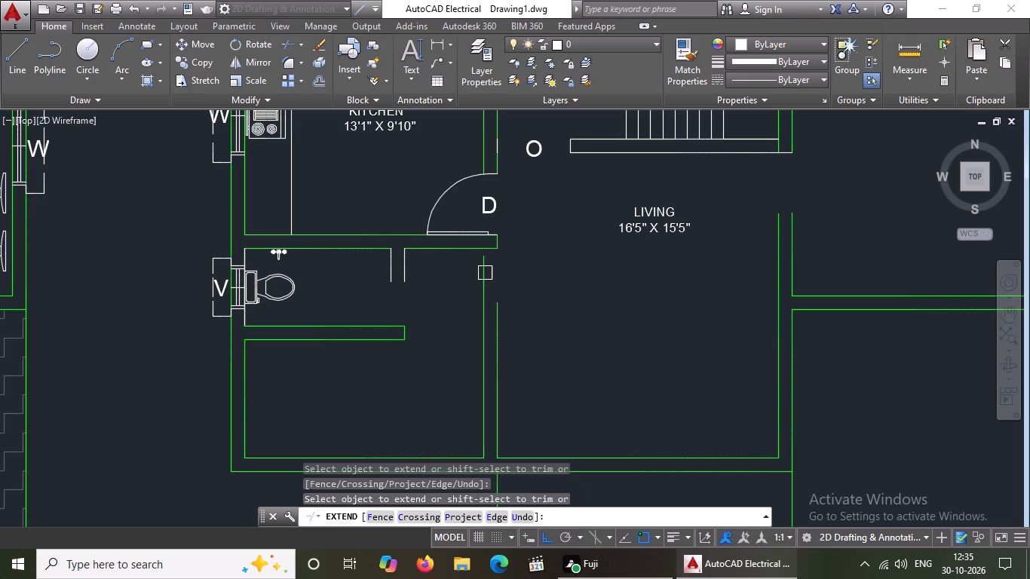
click(485, 272)
click(485, 268)
click(485, 267)
scroll(485, 261, up, 3)
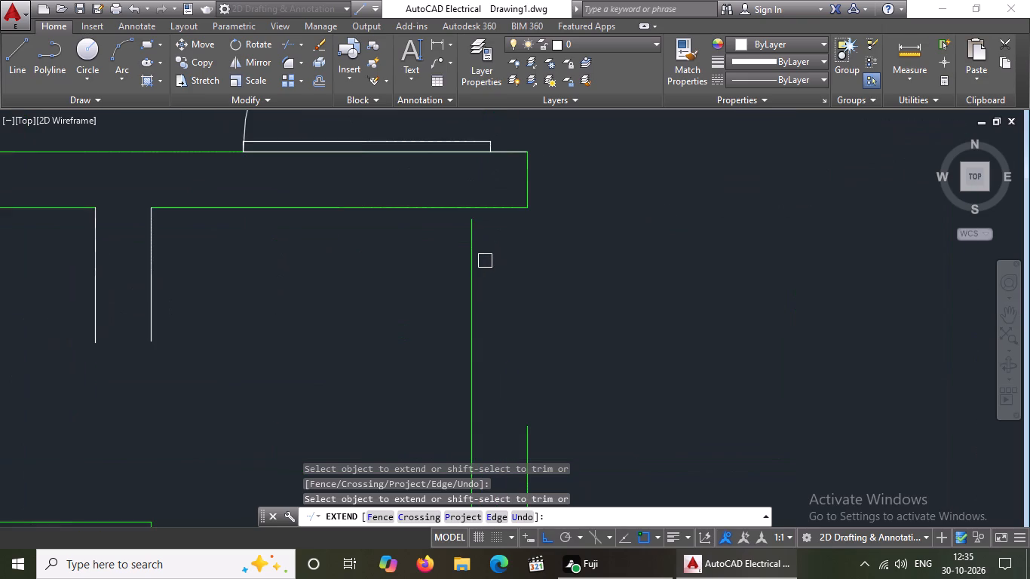
click(477, 249)
drag(528, 446, 526, 438)
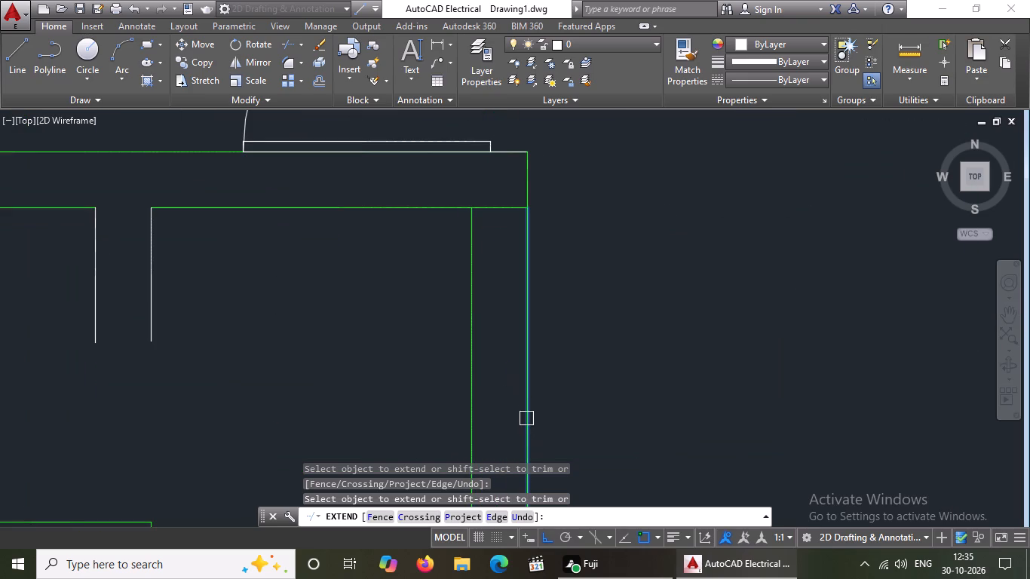
click(522, 403)
scroll(515, 320, down, 2)
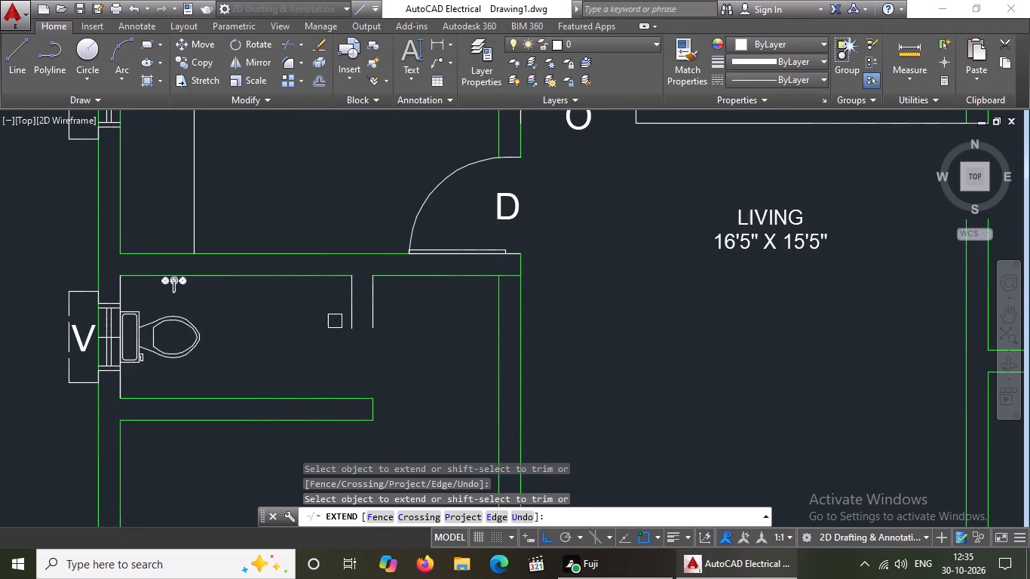
Extend both lines of the copied toilet's east wall south to the toilet's south wall, closing the former door opening.
click(355, 323)
click(345, 328)
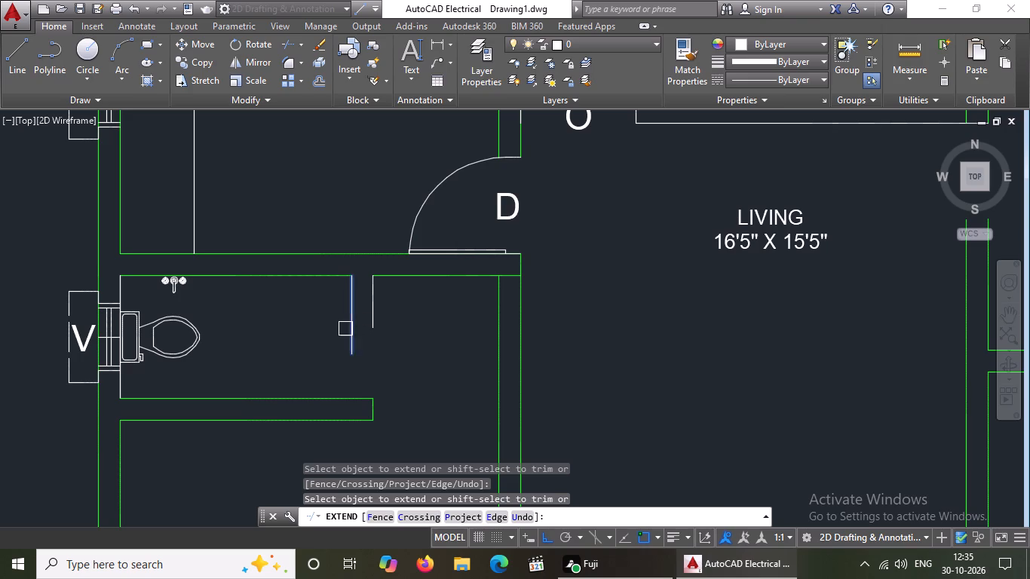
click(349, 329)
click(357, 326)
double_click(353, 342)
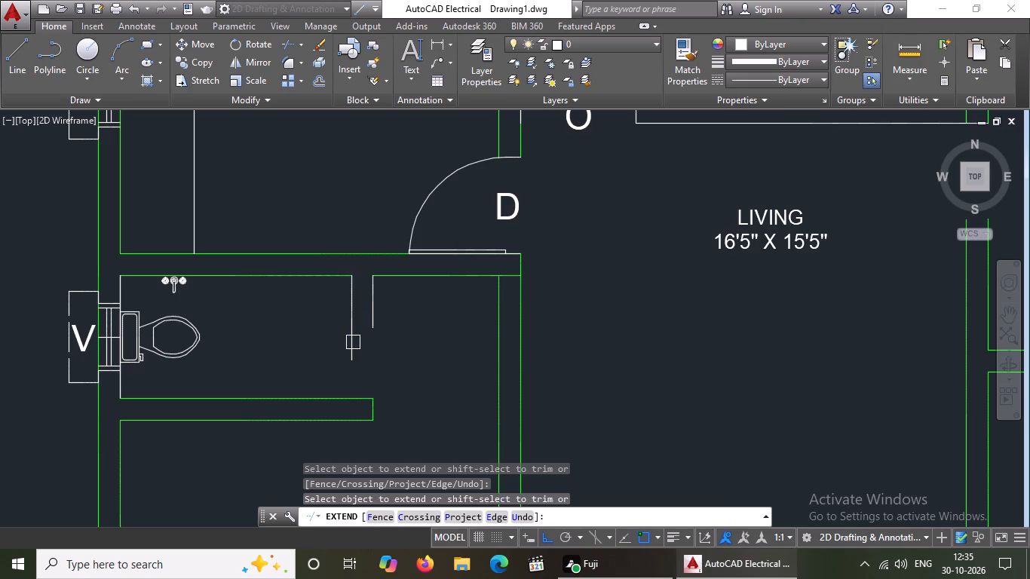
drag(353, 342, 353, 362)
click(353, 362)
triple_click(348, 350)
double_click(351, 347)
click(370, 320)
drag(371, 320, 373, 329)
drag(373, 329, 376, 340)
double_click(376, 340)
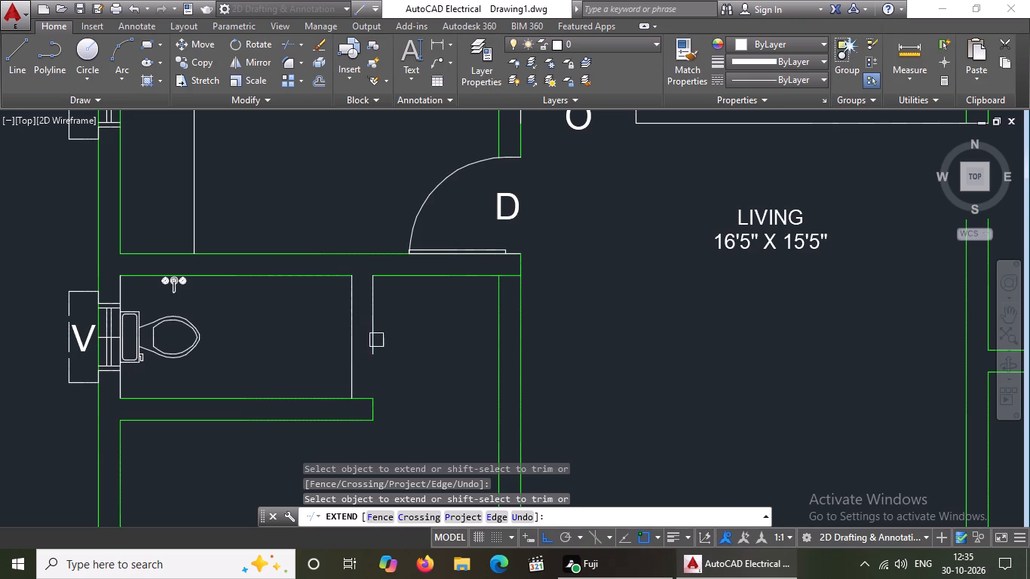
click(372, 342)
click(368, 351)
click(363, 343)
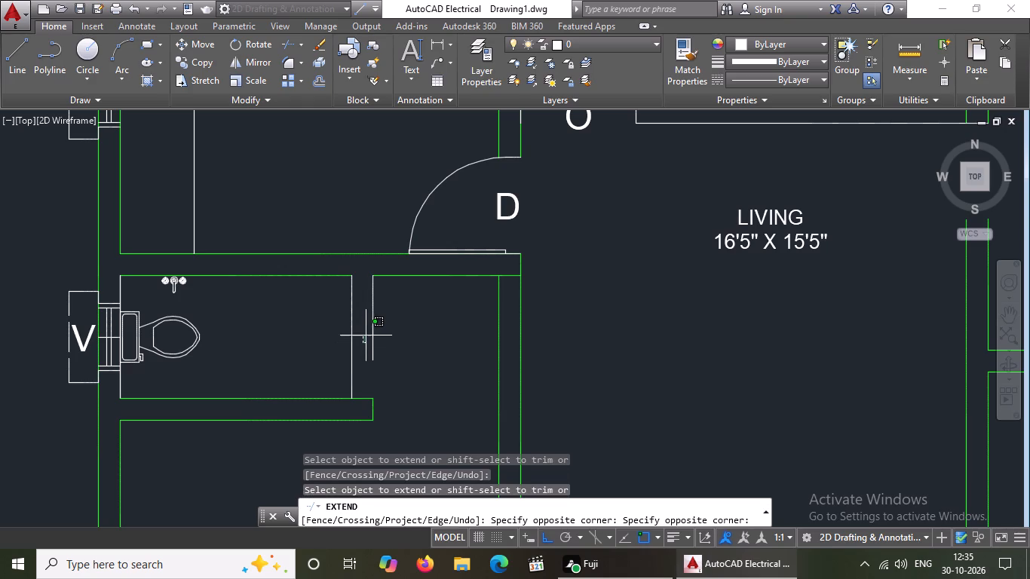
click(381, 360)
double_click(376, 357)
triple_click(372, 348)
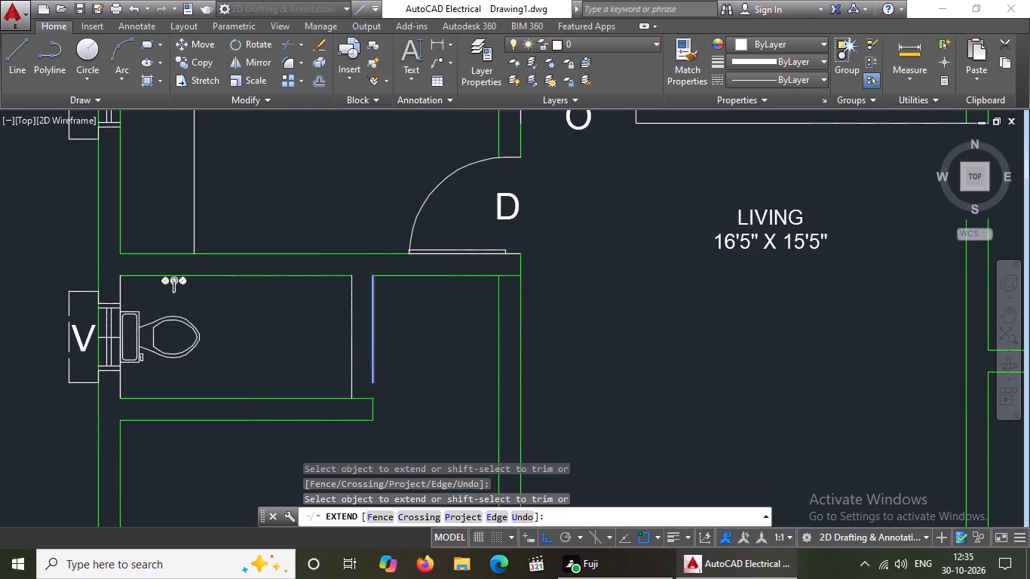
double_click(372, 347)
key(Escape)
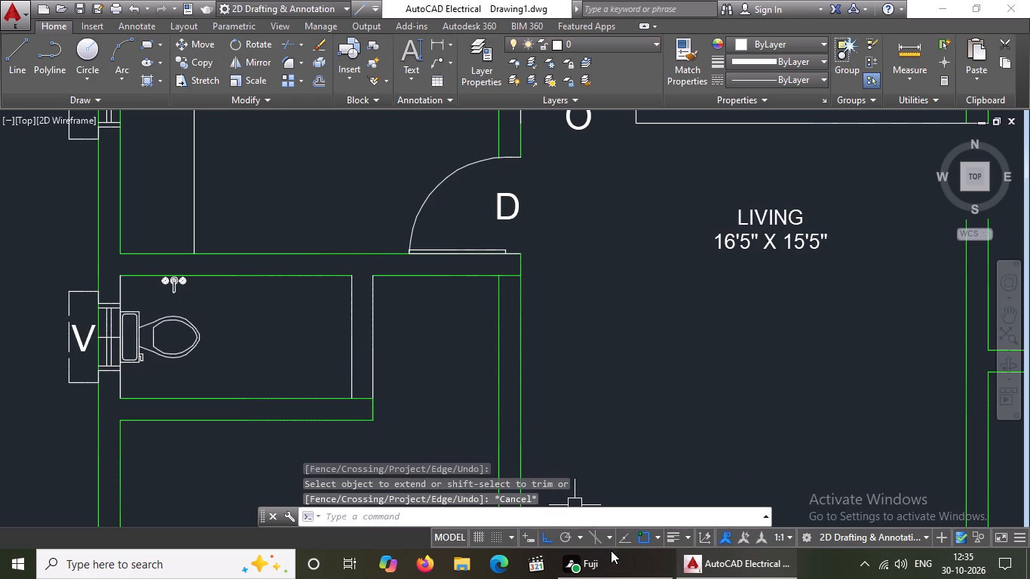
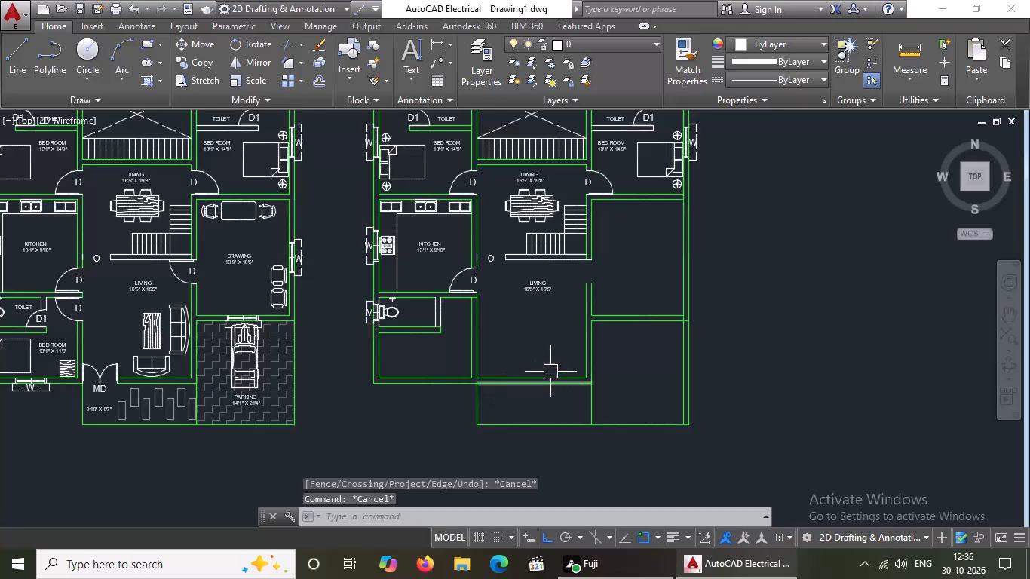
Extend both vertical wall lines east of the living room up to the stair wall in the right-hand plan, closing the door gap.
scroll(550, 372, up, 1)
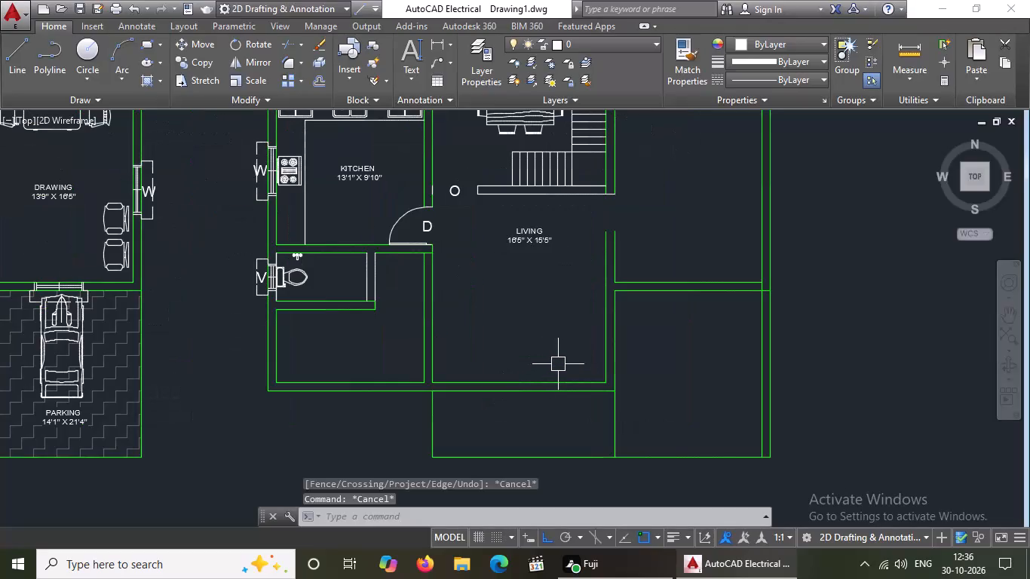
key(e)
key(x)
key(space)
key(space)
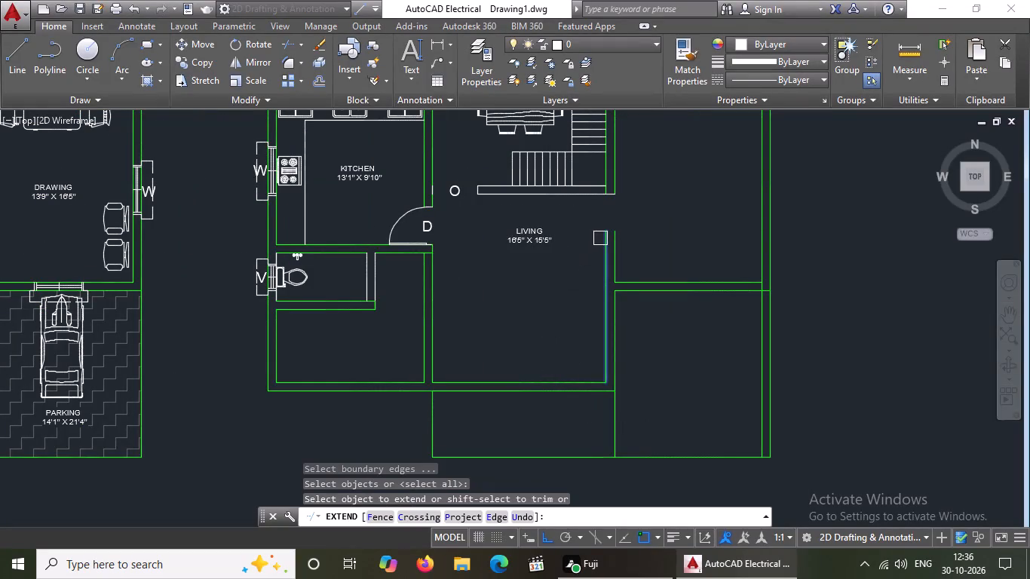
click(602, 242)
click(602, 245)
drag(605, 231, 602, 254)
click(605, 247)
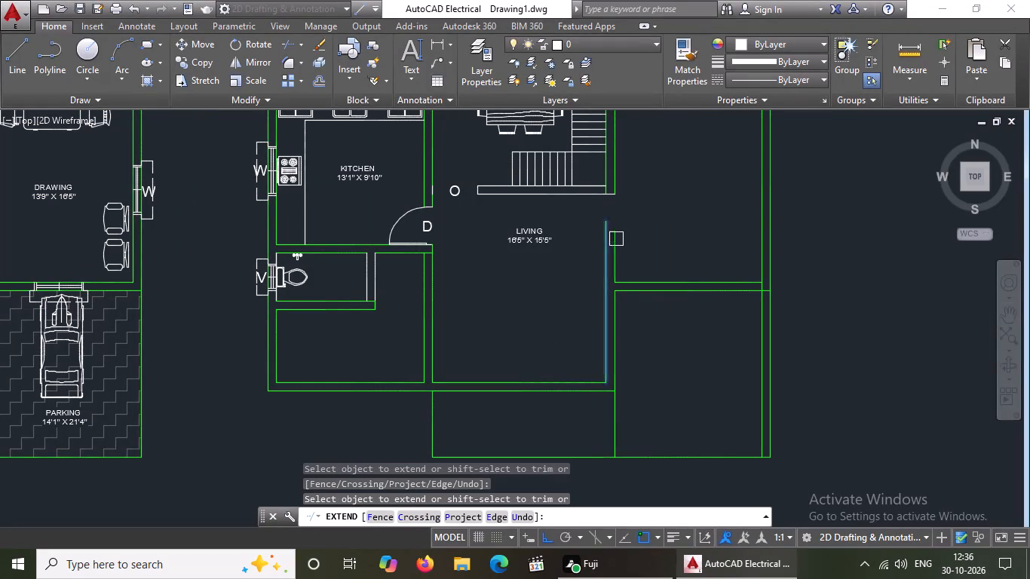
drag(621, 231, 617, 239)
click(607, 250)
click(618, 243)
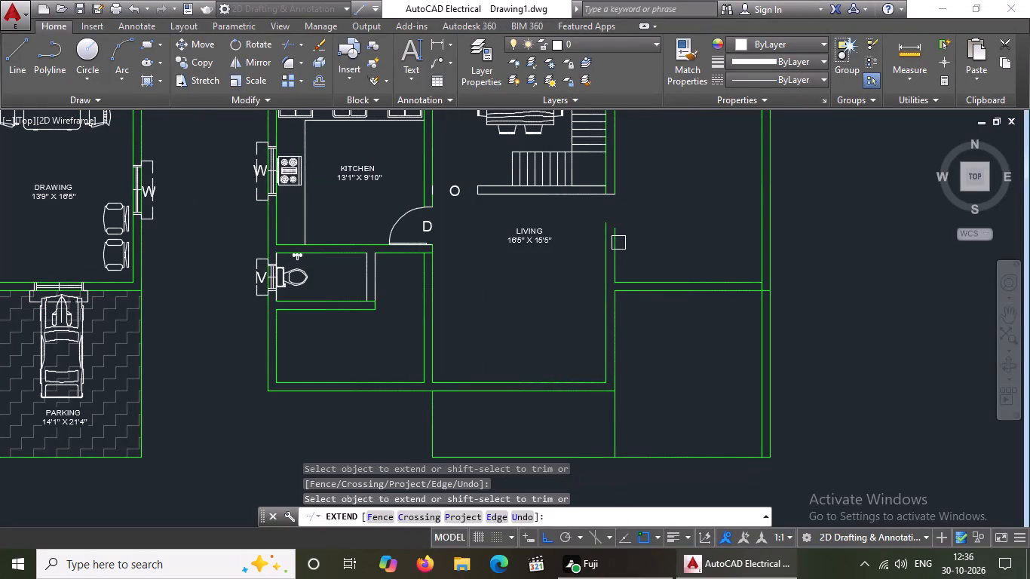
click(618, 243)
double_click(605, 236)
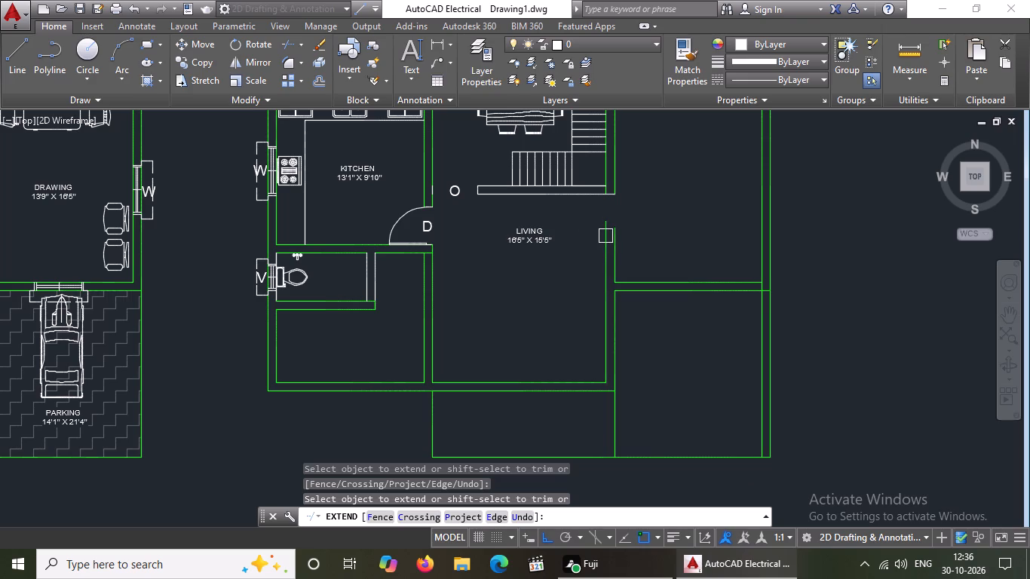
click(605, 227)
click(608, 245)
click(607, 240)
double_click(606, 236)
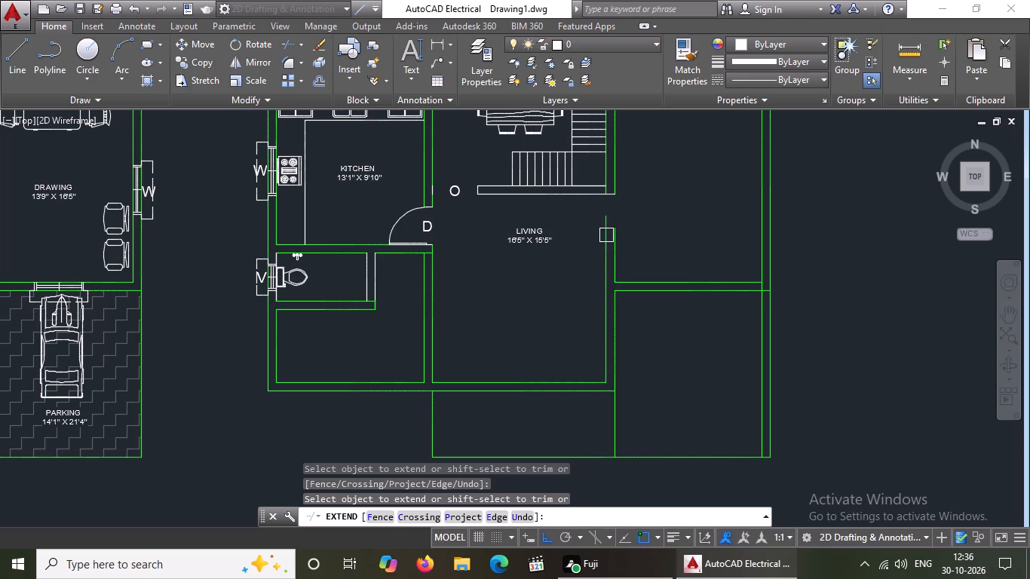
click(606, 235)
triple_click(606, 229)
triple_click(607, 225)
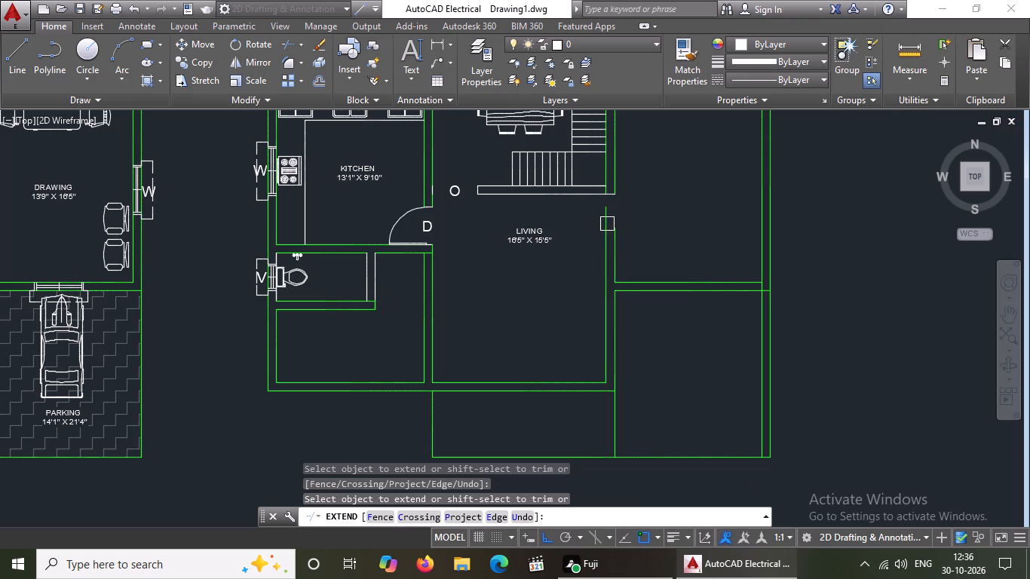
double_click(608, 219)
double_click(609, 218)
double_click(611, 210)
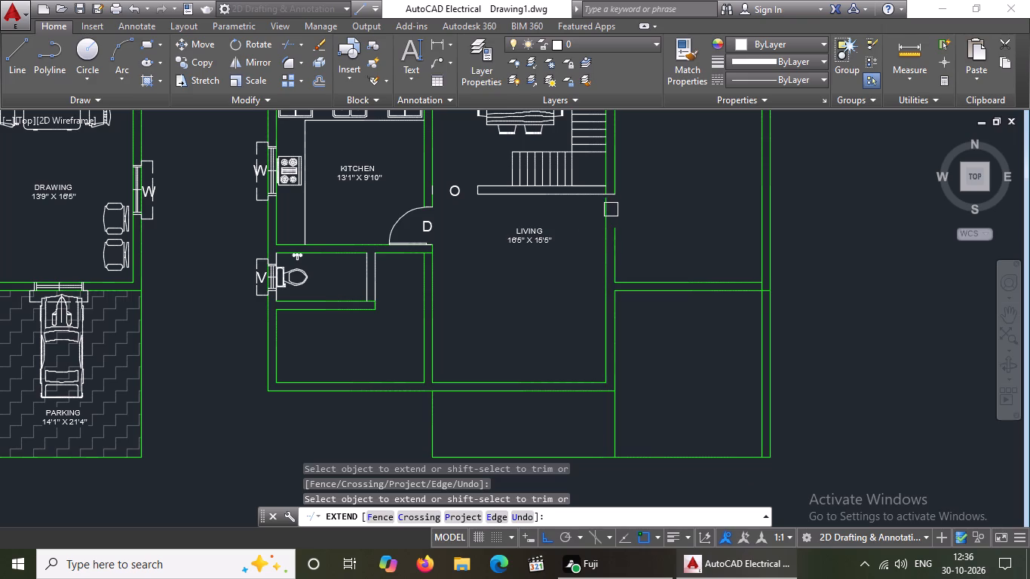
click(611, 209)
click(608, 208)
scroll(608, 208, up, 2)
click(603, 204)
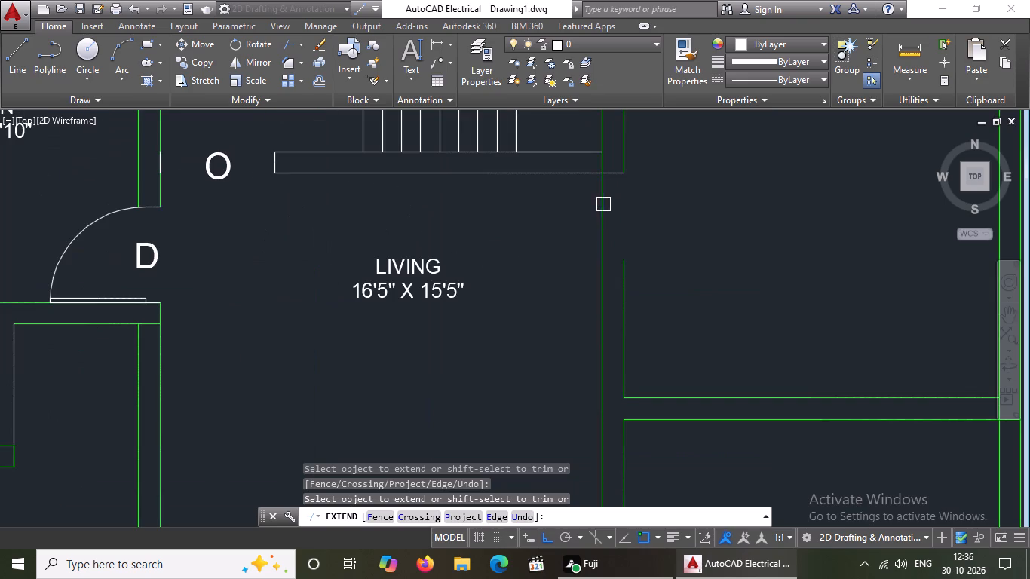
click(628, 281)
click(618, 248)
scroll(680, 323, down, 4)
key(Escape)
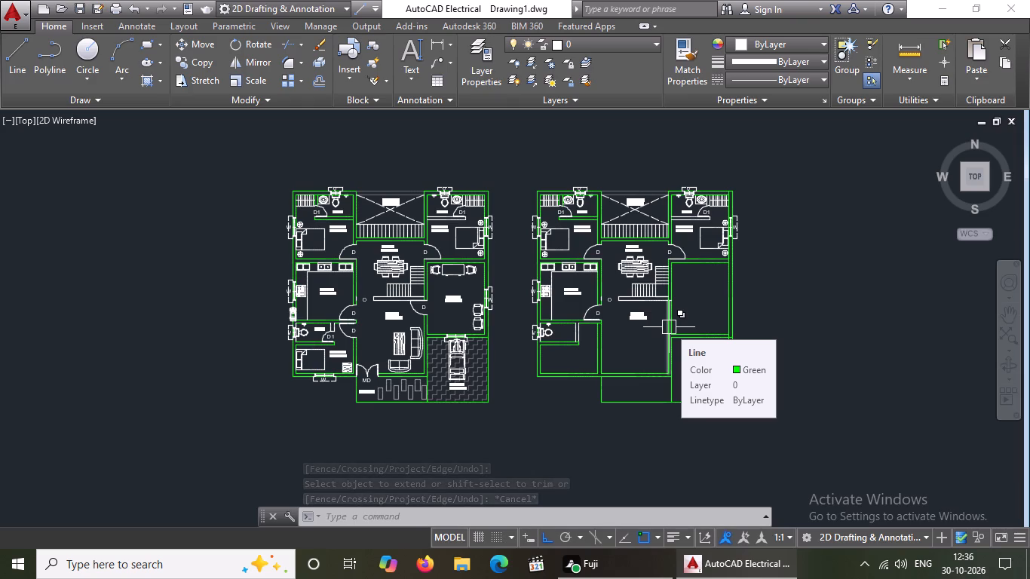
key(Escape)
Trim the overlapping wall lines where the empty drawing room's top and bottom walls meet the east outer wall.
text(TR)
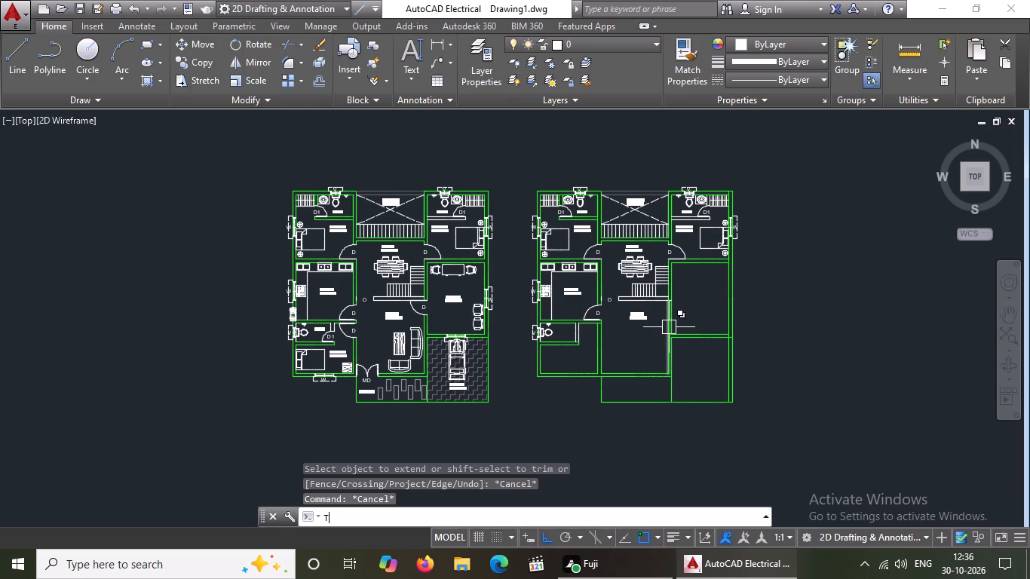
key(Return)
key(Return)
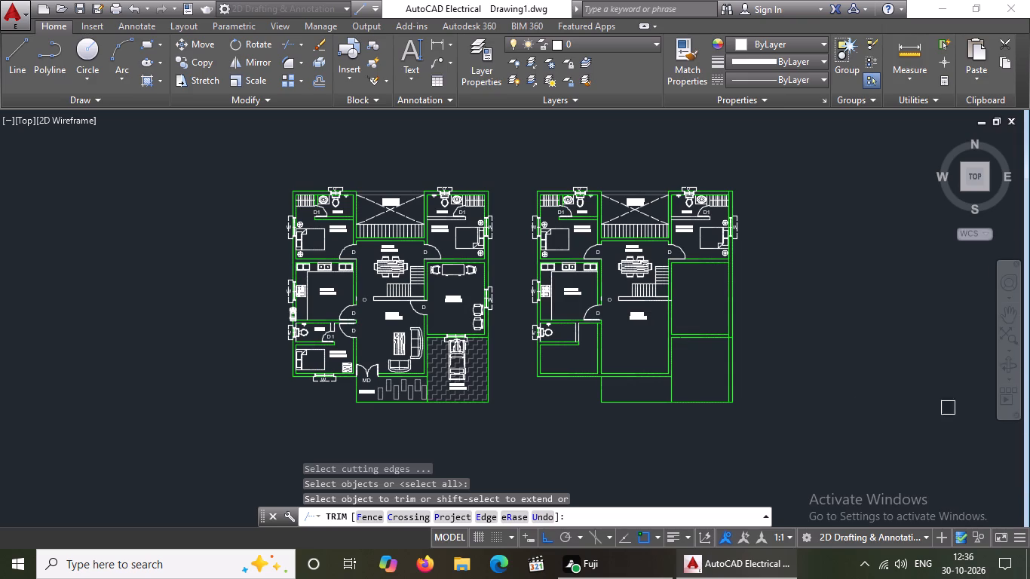
scroll(735, 417, up, 3)
scroll(630, 359, down, 2)
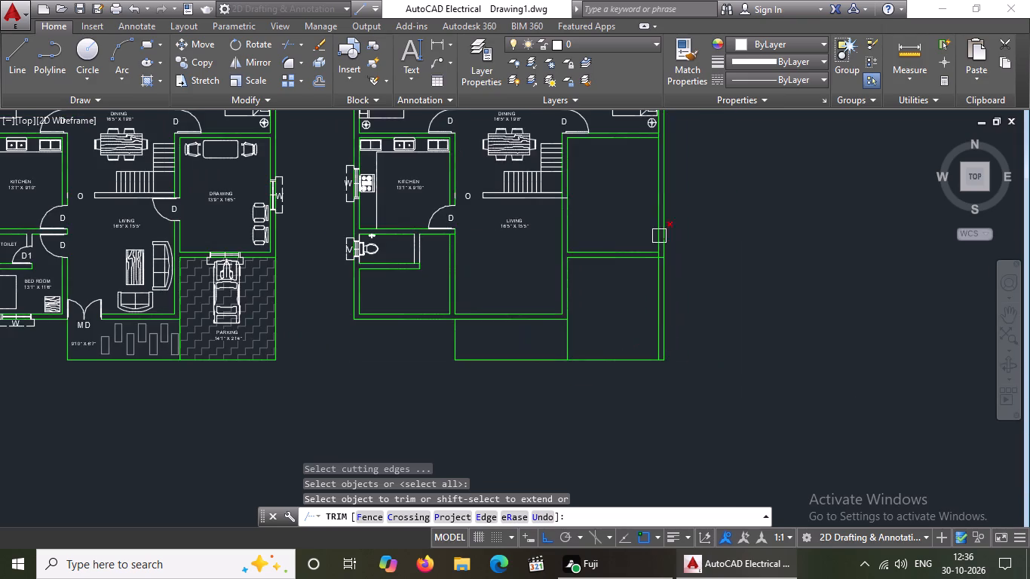
scroll(652, 235, up, 5)
drag(652, 215, 658, 222)
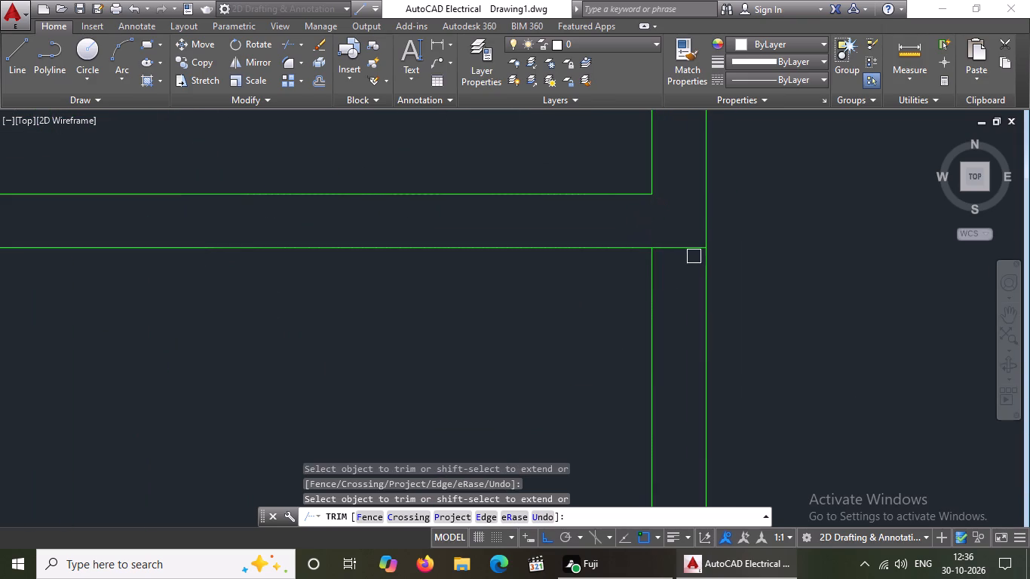
click(686, 247)
scroll(650, 309, down, 5)
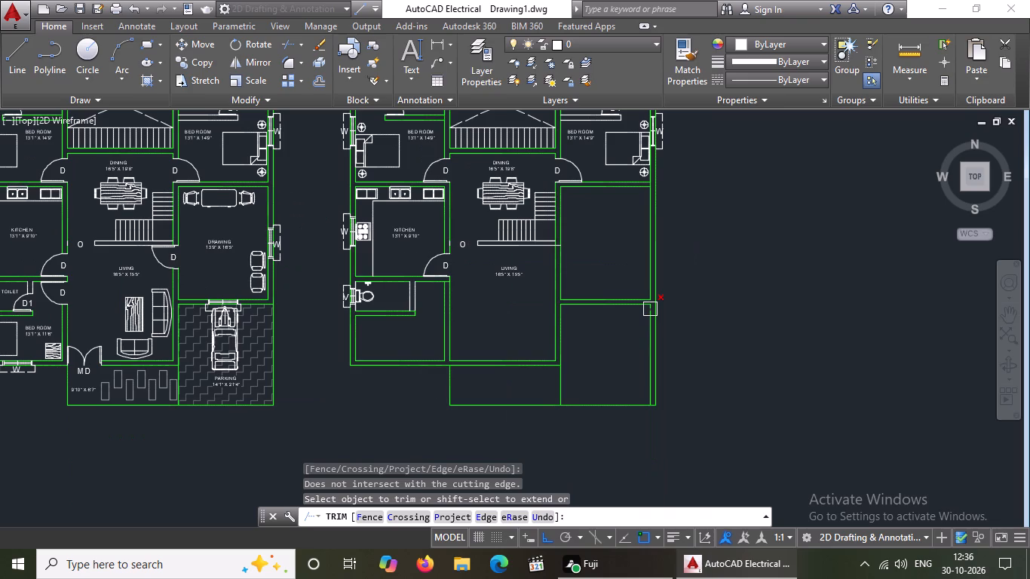
scroll(640, 176, up, 4)
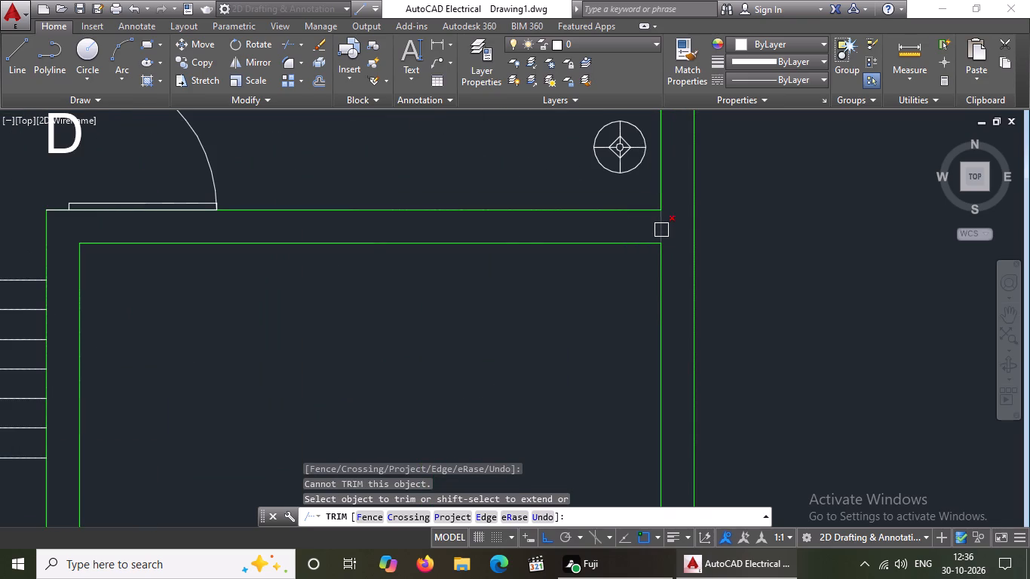
click(661, 228)
scroll(661, 230, up, 1)
scroll(661, 231, down, 4)
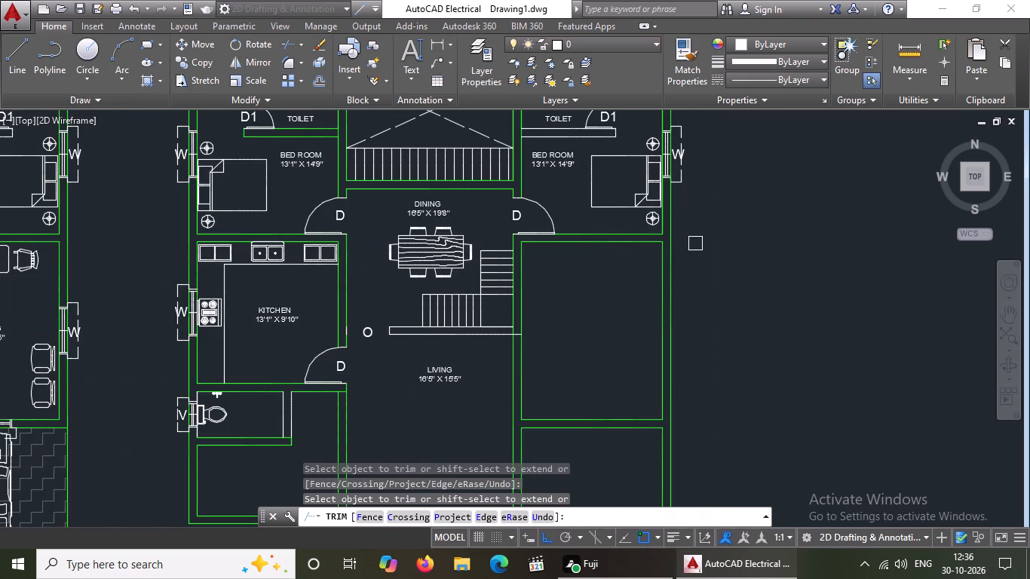
Trim the stair wall line that crosses the vertical wall between the living room and the empty drawing room.
scroll(514, 344, up, 3)
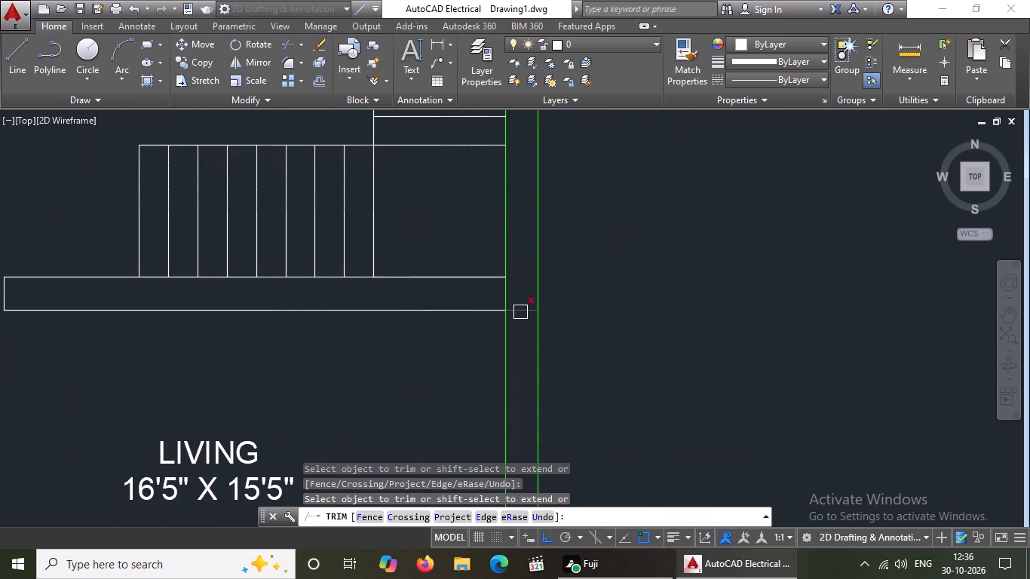
click(520, 312)
click(506, 299)
scroll(628, 283, down, 4)
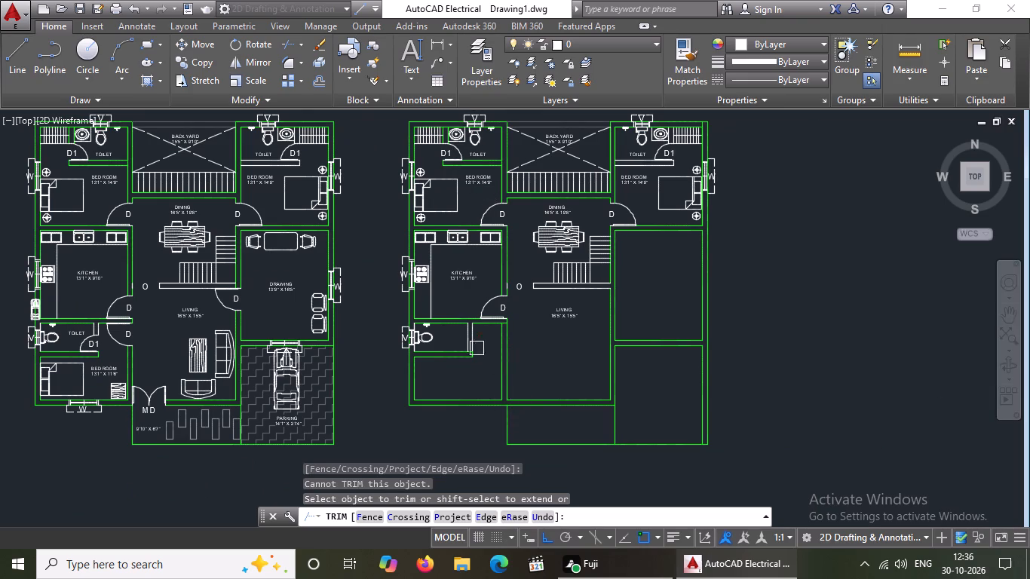
Trim the line crossing the wall junction below the kitchen door, next to the small toilet.
scroll(461, 348, up, 3)
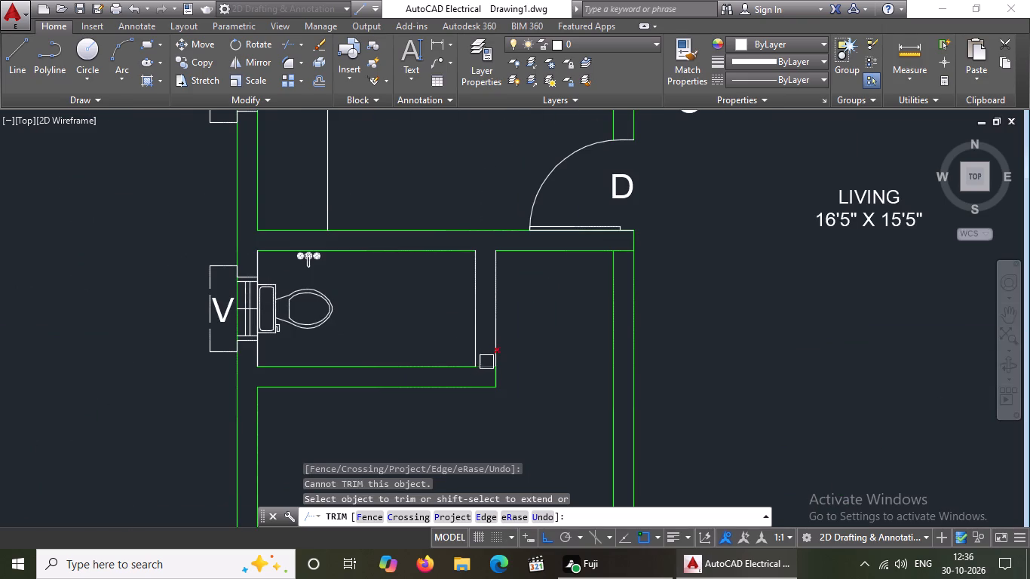
drag(486, 362, 502, 357)
click(625, 252)
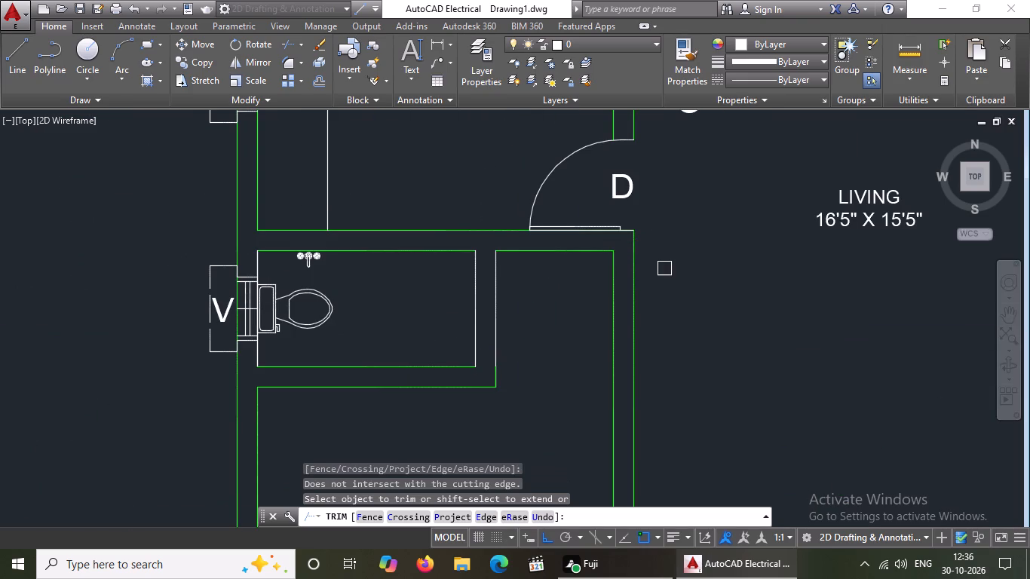
scroll(666, 269, down, 2)
key(Escape)
Erase the LIVING room label, the kitchen's D door tag and the kitchen door in the right-hand plan.
click(740, 239)
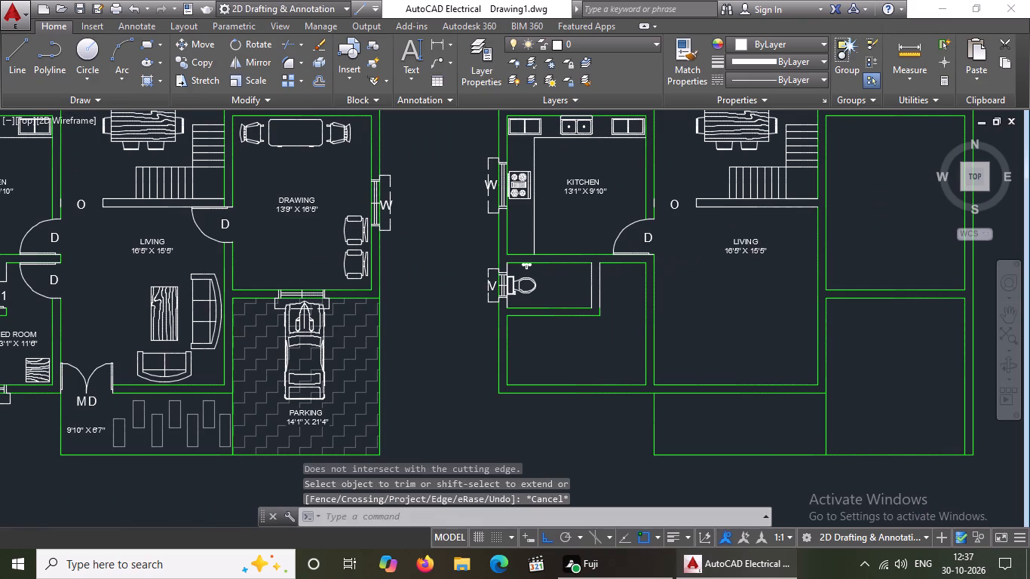
key(Delete)
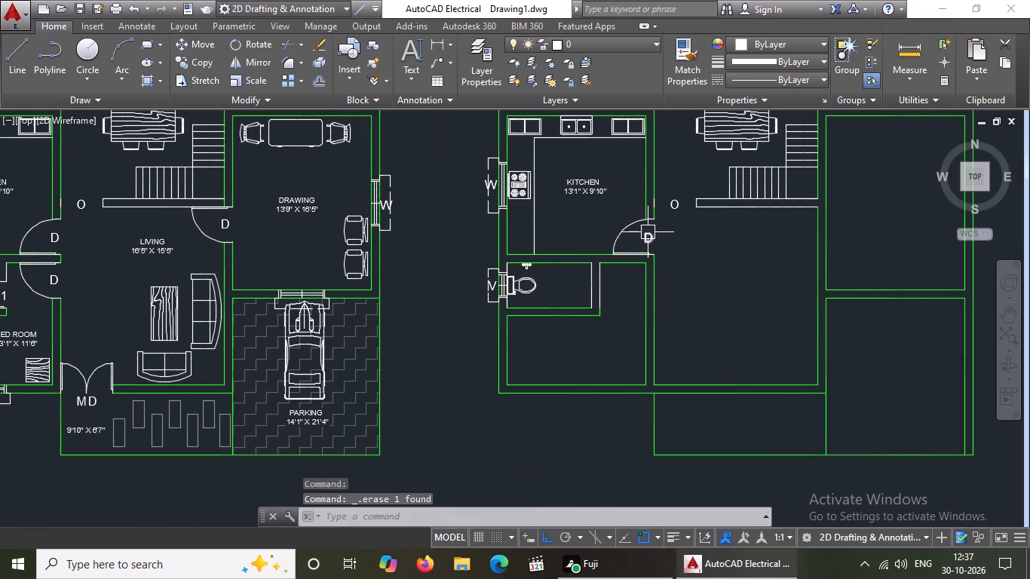
click(648, 232)
key(Delete)
click(617, 240)
key(Delete)
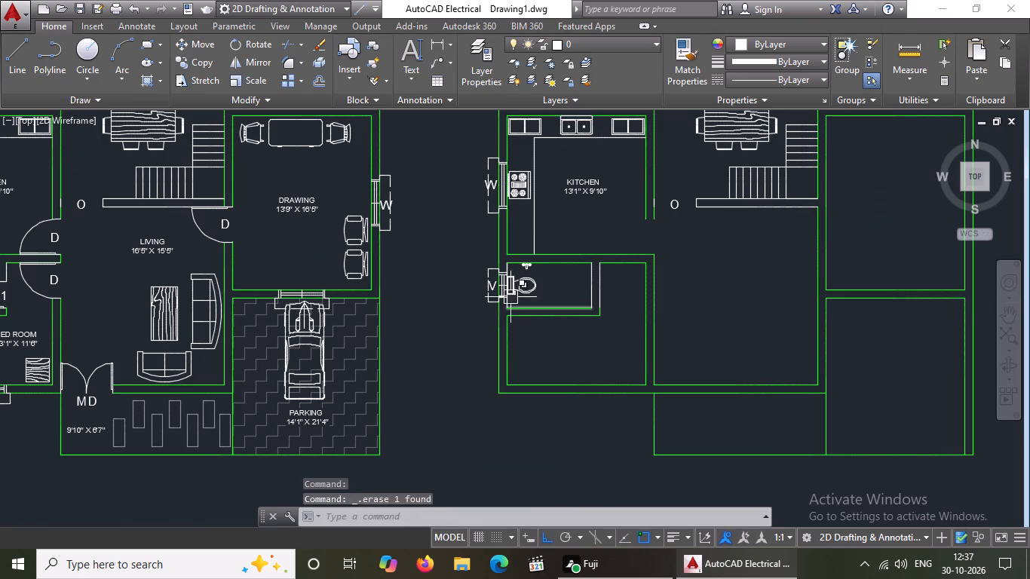
Erase the WC and the tap fixture from the small toilet below the kitchen.
click(514, 292)
key(Delete)
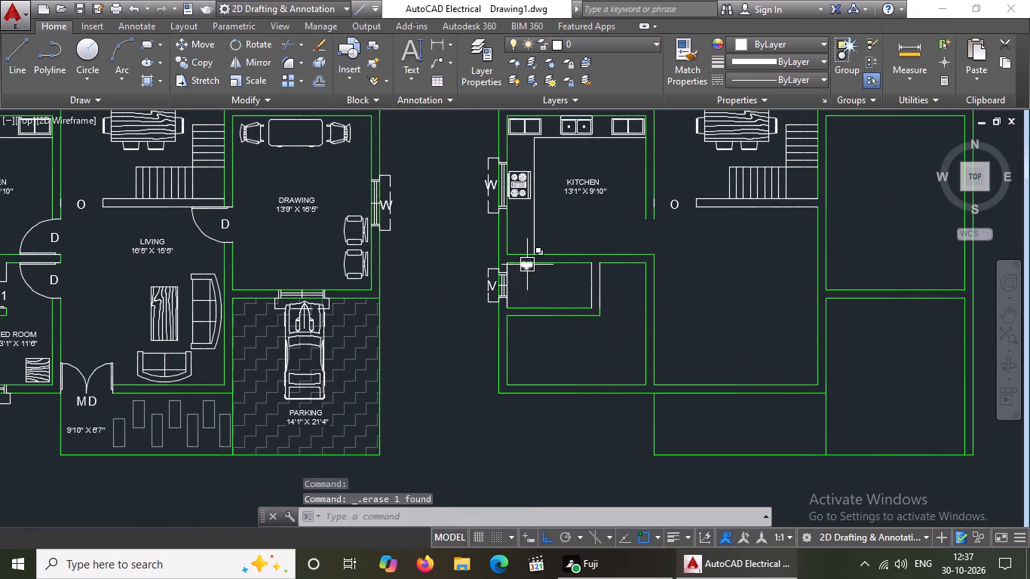
scroll(529, 263, up, 2)
click(526, 268)
key(Delete)
Change the two white partition lines on the small toilet's east side to green and erase them.
click(686, 339)
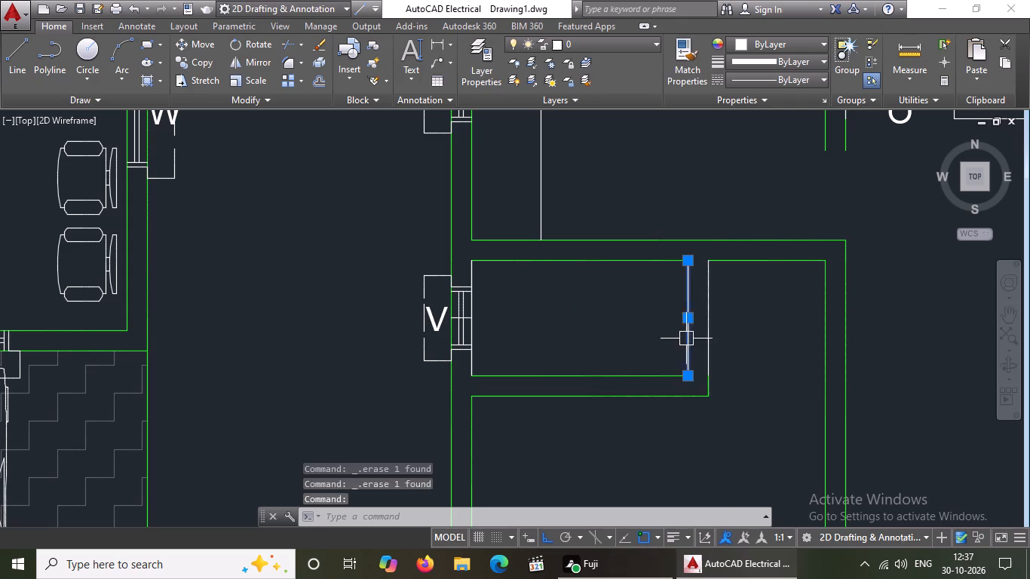
click(768, 53)
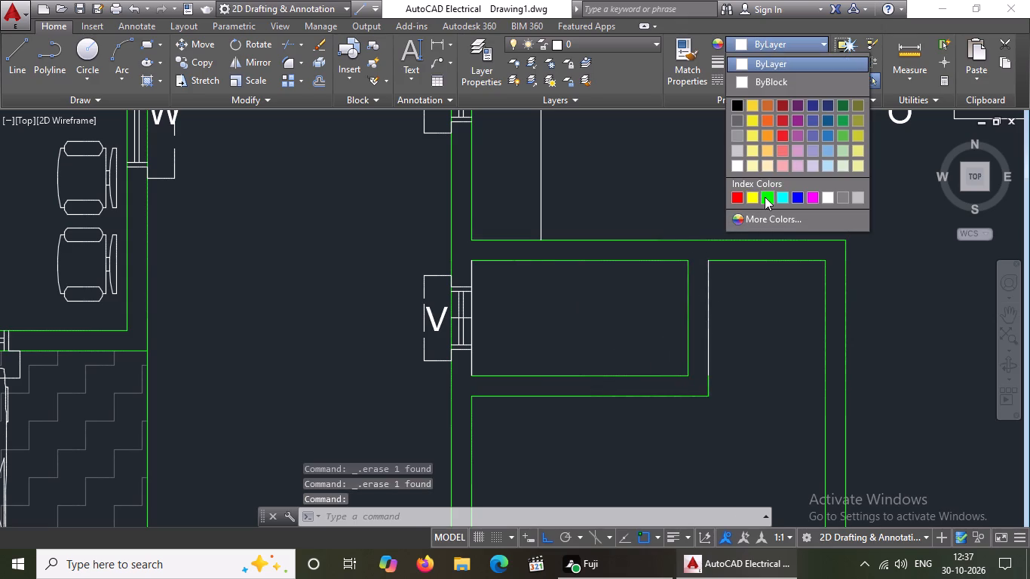
click(765, 197)
key(Delete)
click(706, 302)
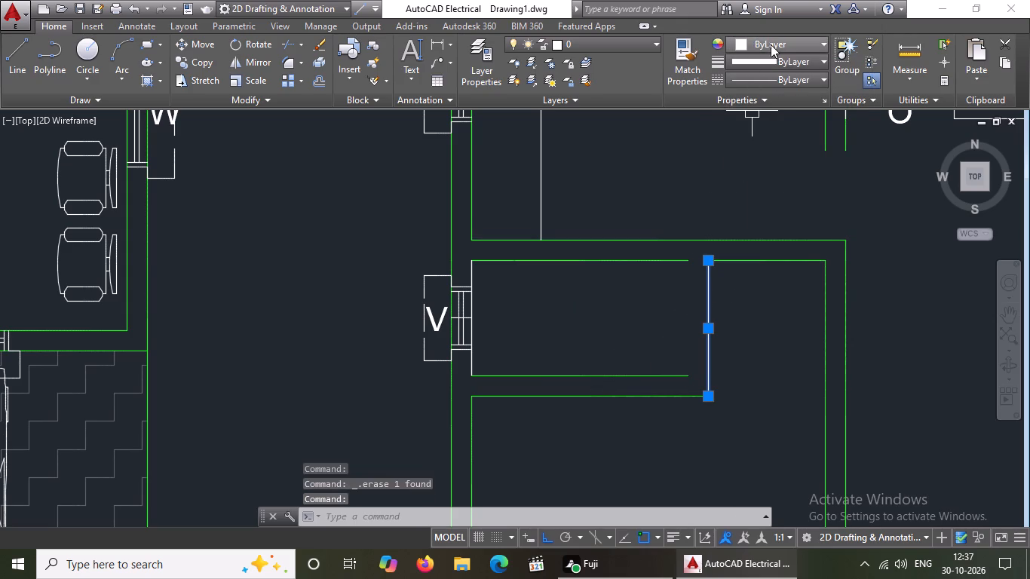
click(771, 41)
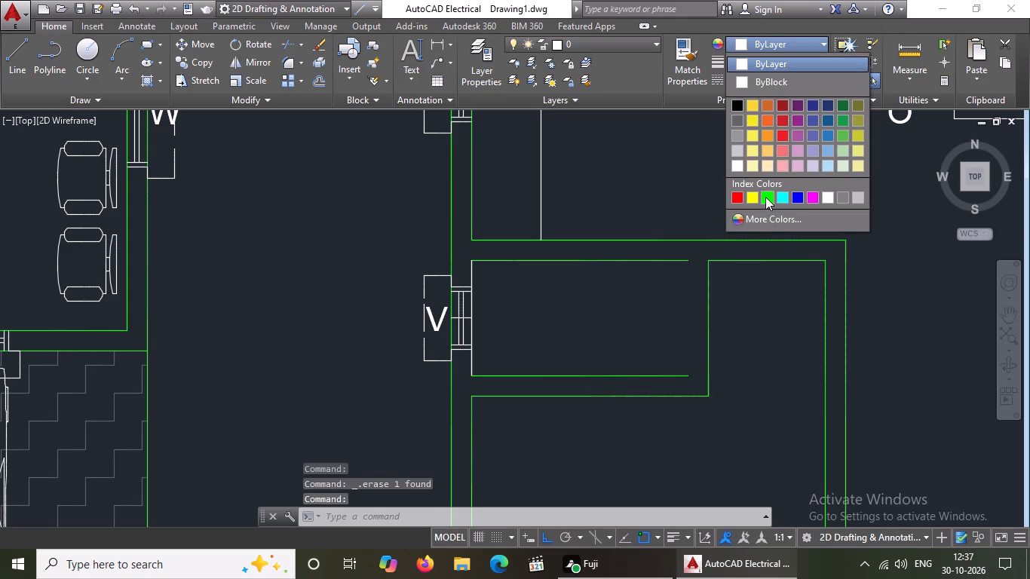
click(765, 197)
key(Delete)
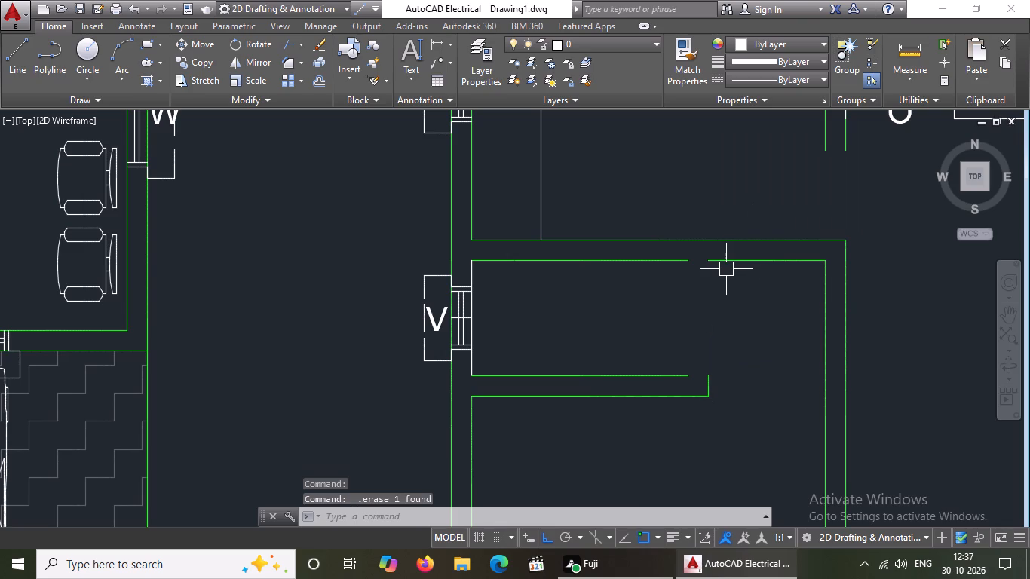
Draw a vertical line joining the east ends of the small toilet's inner top and bottom wall lines.
key(l)
key(Return)
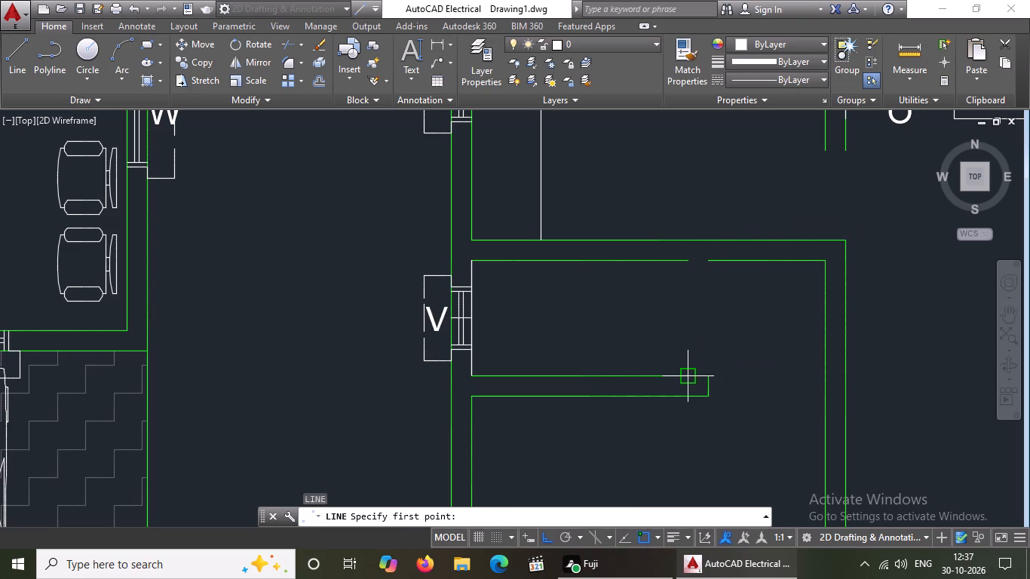
click(688, 377)
click(687, 258)
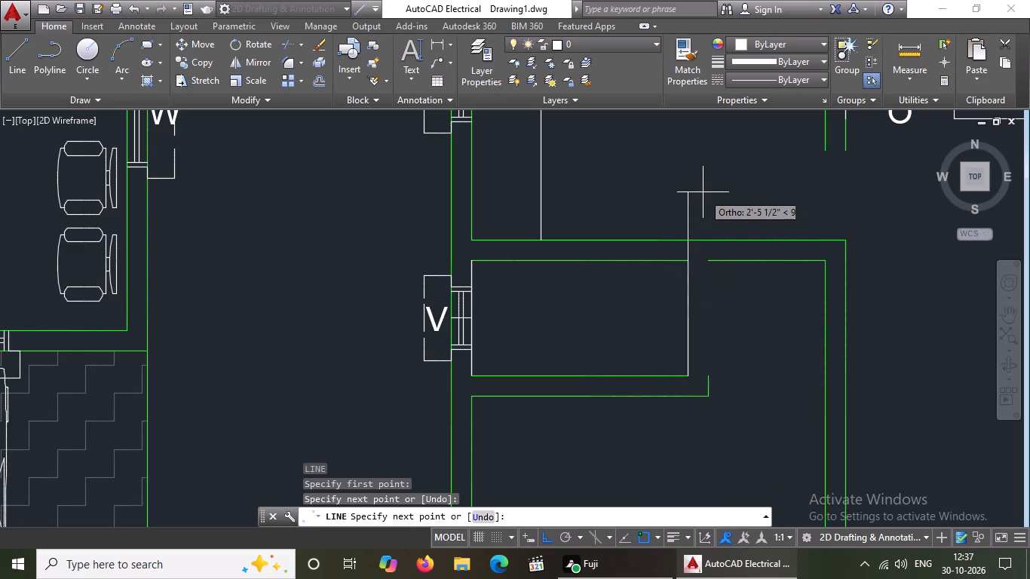
key(Return)
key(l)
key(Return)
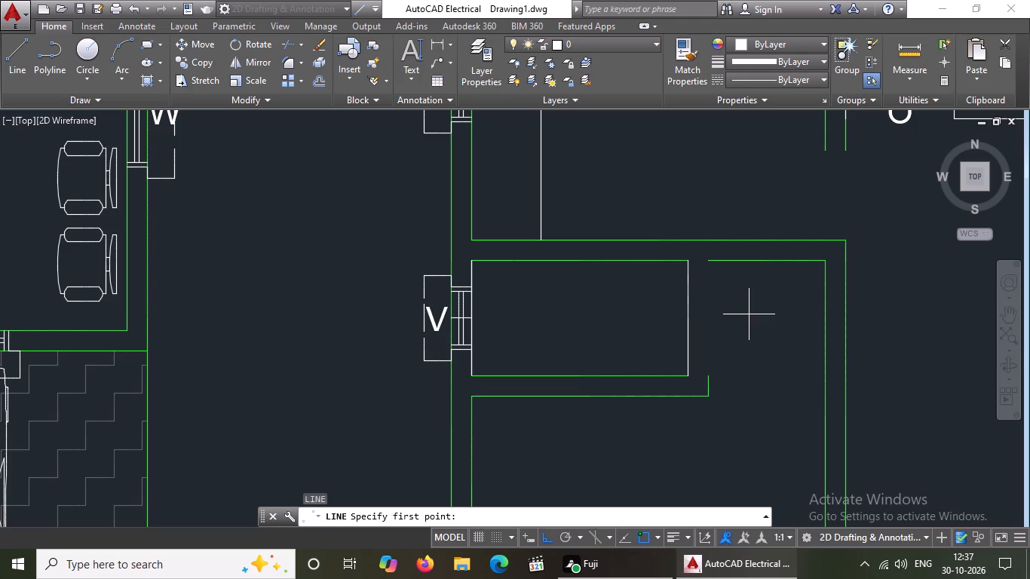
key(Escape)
Fillet the short vertical wall stub southeast of the small toilet with the upper wall line into a square corner.
key(f)
key(Return)
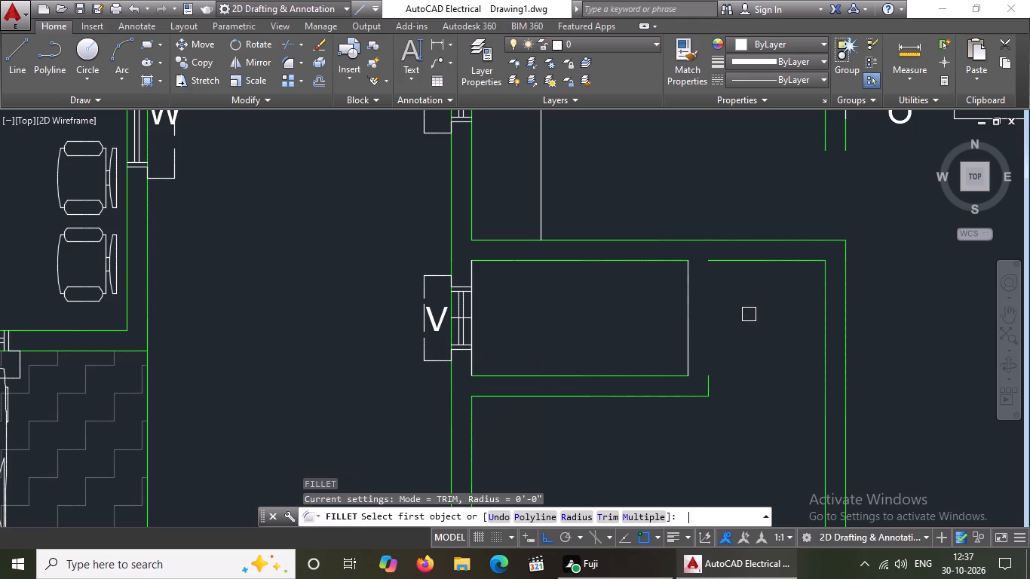
click(717, 259)
click(707, 385)
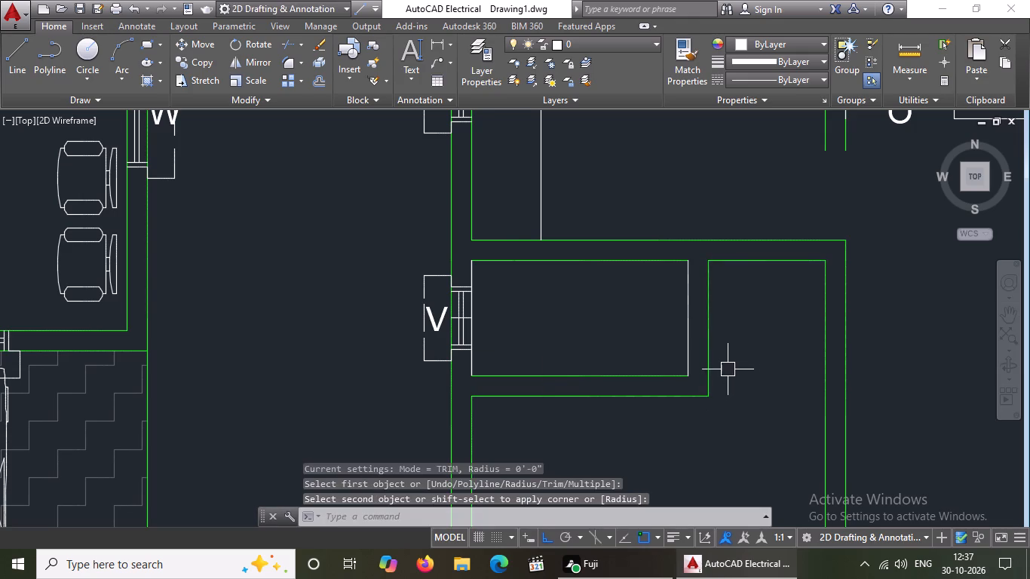
key(Escape)
Change the white vertical line closing the small toilet's east side to green.
drag(689, 298, 694, 276)
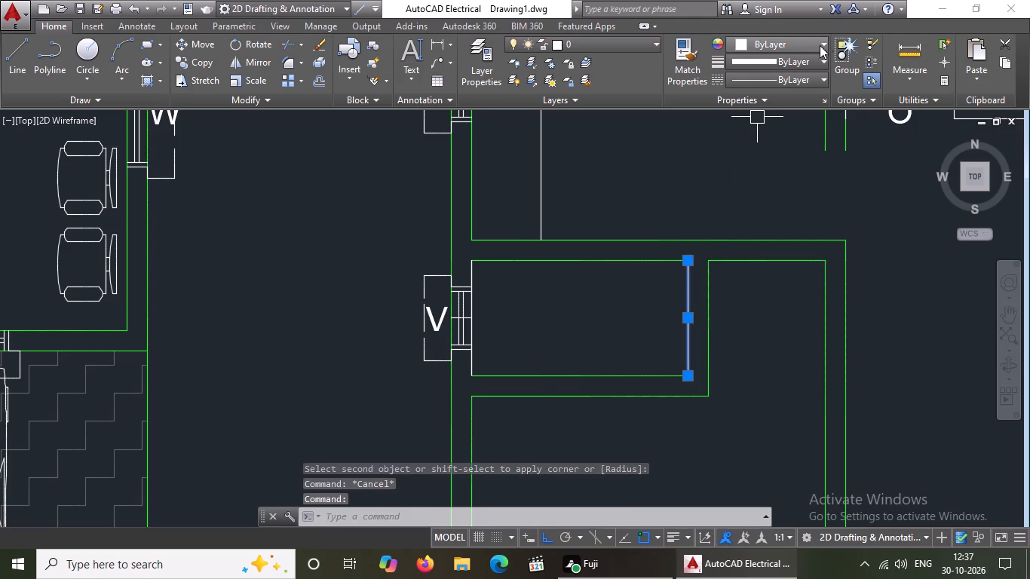
click(789, 43)
click(768, 197)
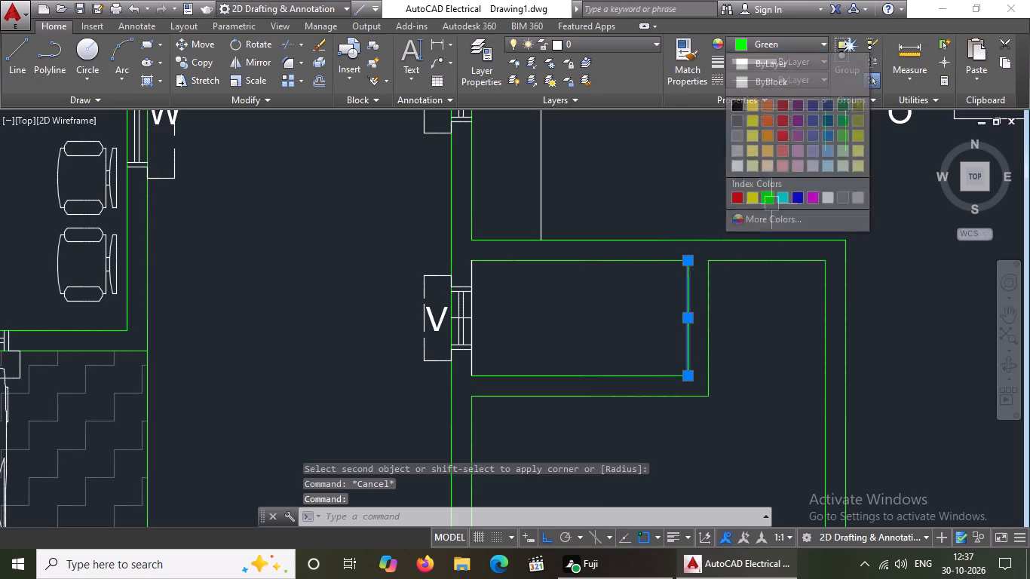
key(Escape)
Erase the V tag beside the small toilet's west wall in the right-hand plan.
scroll(547, 285, down, 1)
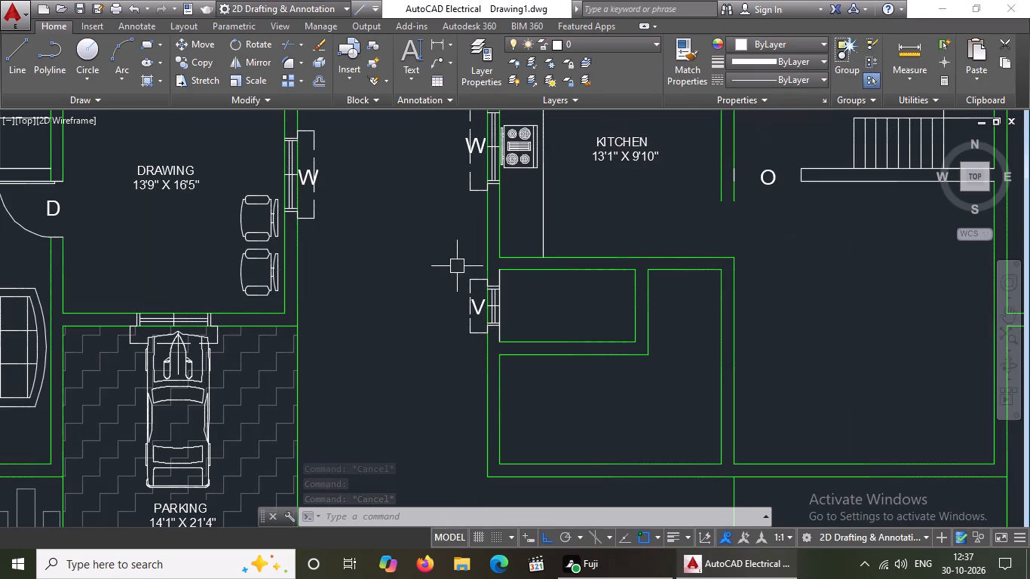
key(Escape)
scroll(486, 315, up, 2)
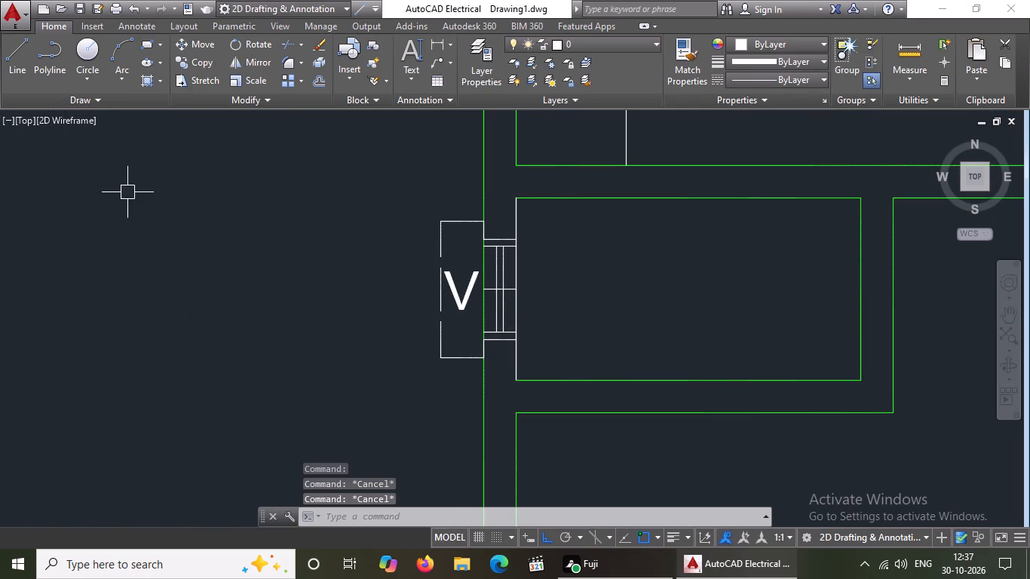
click(464, 295)
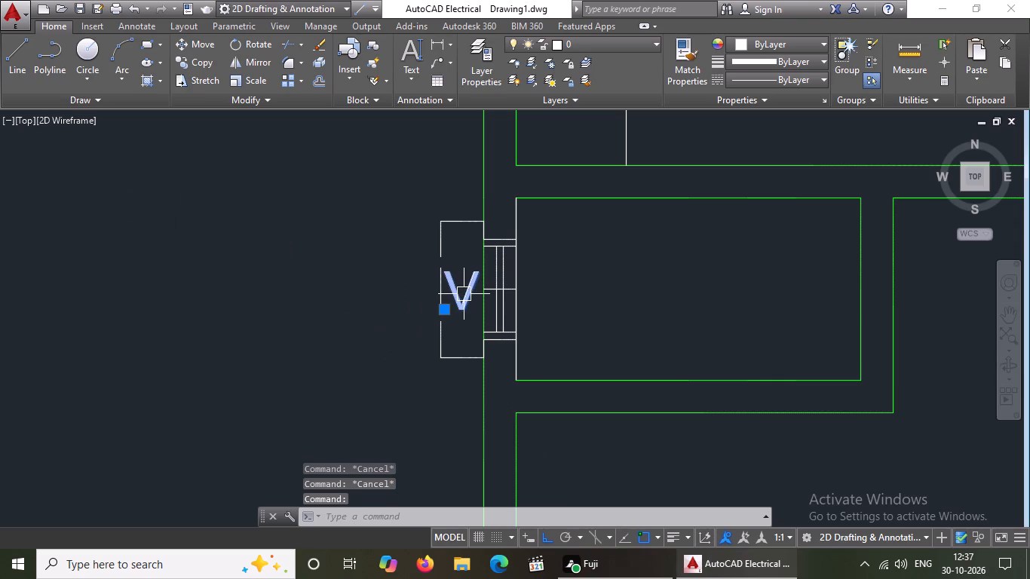
key(Delete)
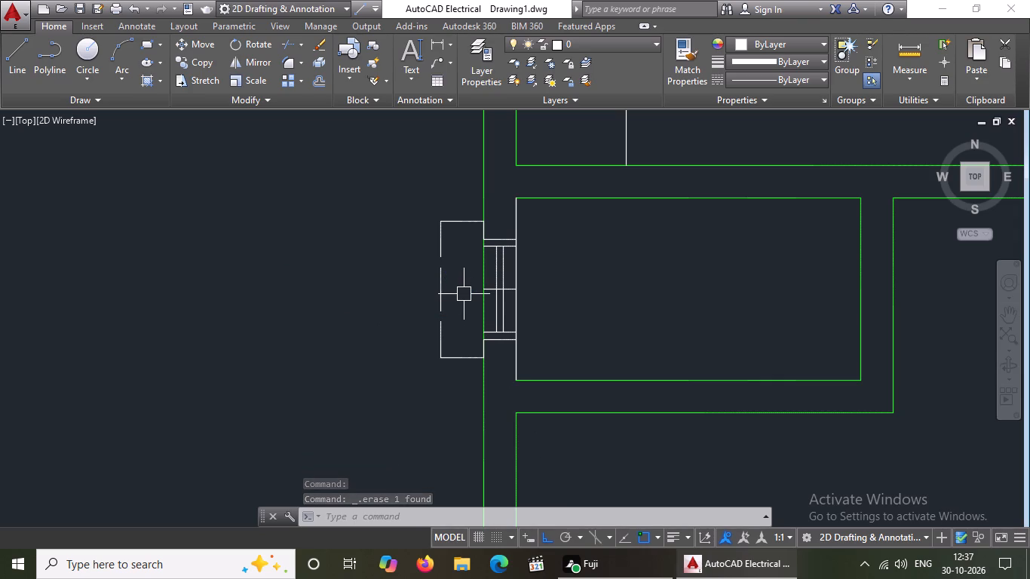
Erase the ventilator's vertical and cross lines inside the small toilet's west wall.
scroll(492, 244, up, 3)
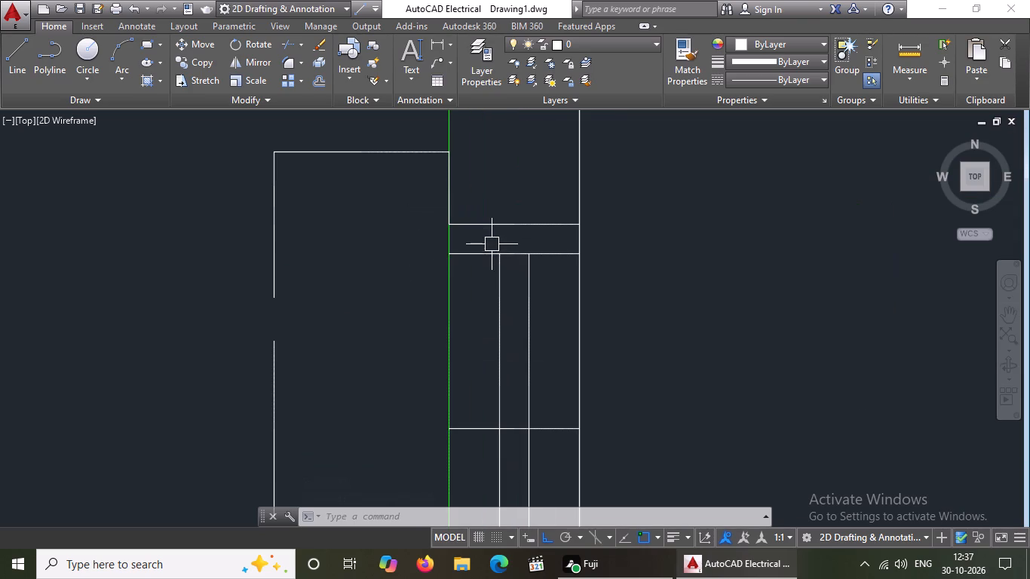
click(504, 288)
key(Delete)
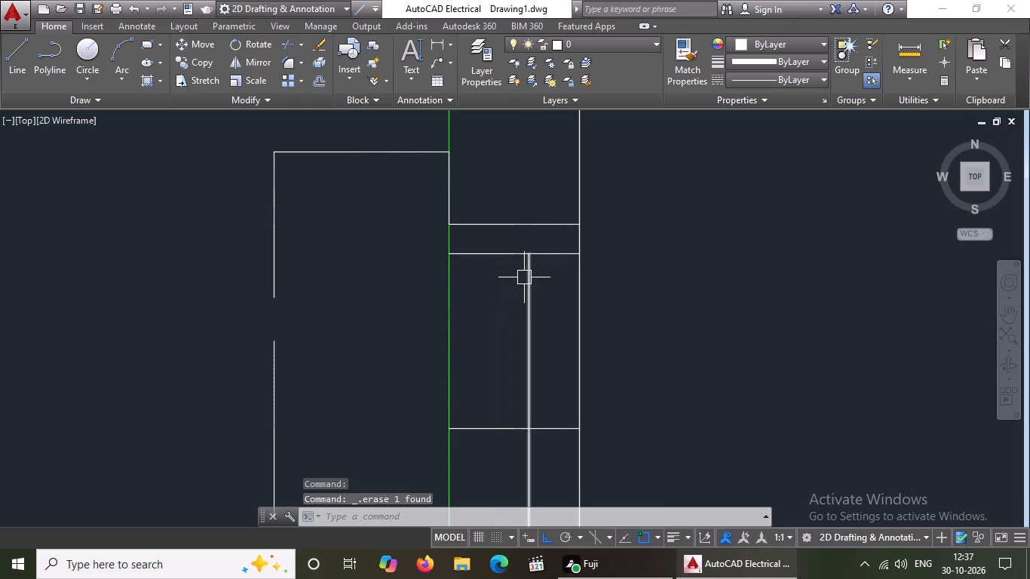
click(526, 277)
key(Delete)
drag(389, 206, 402, 220)
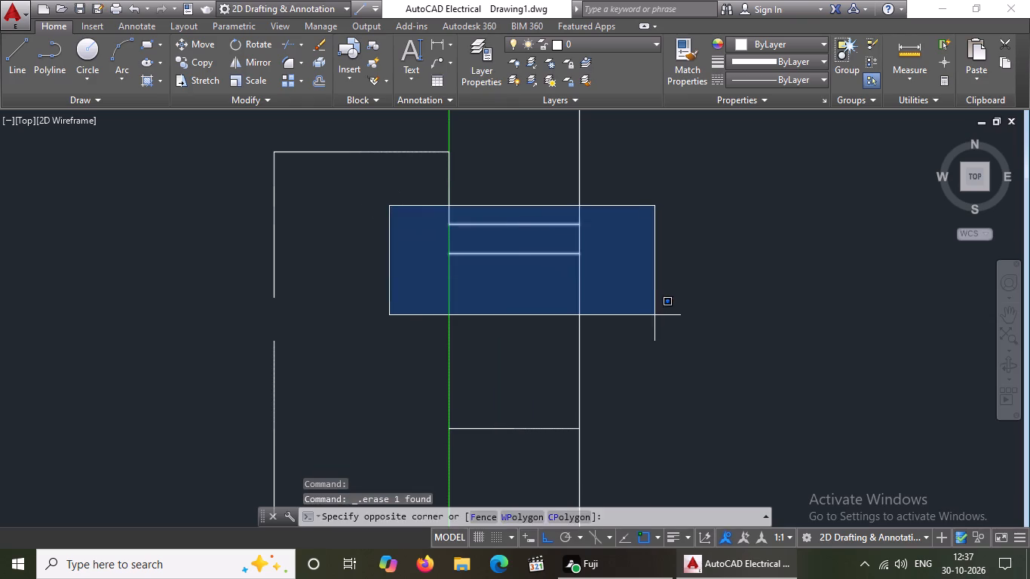
click(657, 314)
key(Delete)
scroll(538, 352, down, 4)
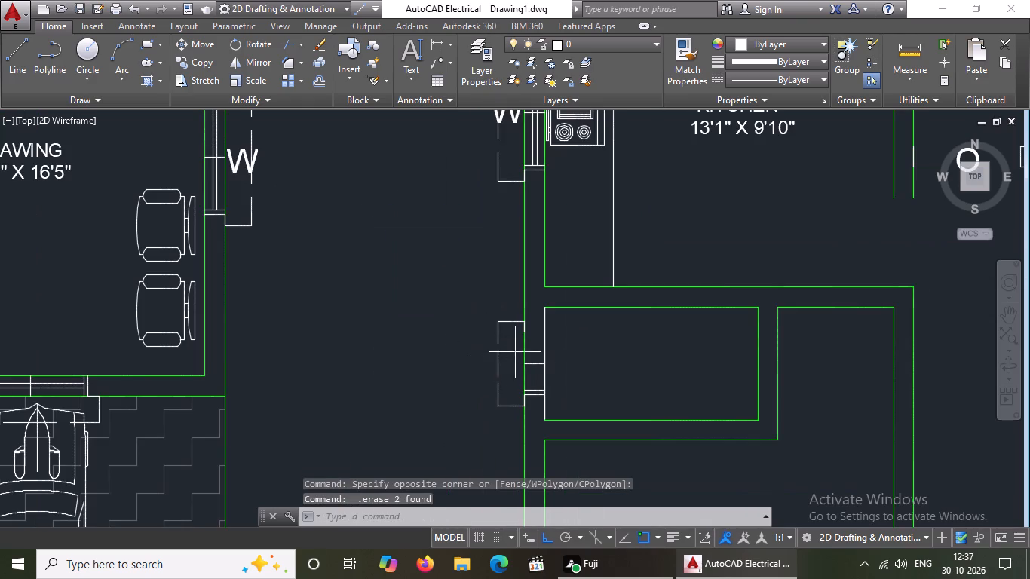
click(515, 352)
click(593, 378)
key(Delete)
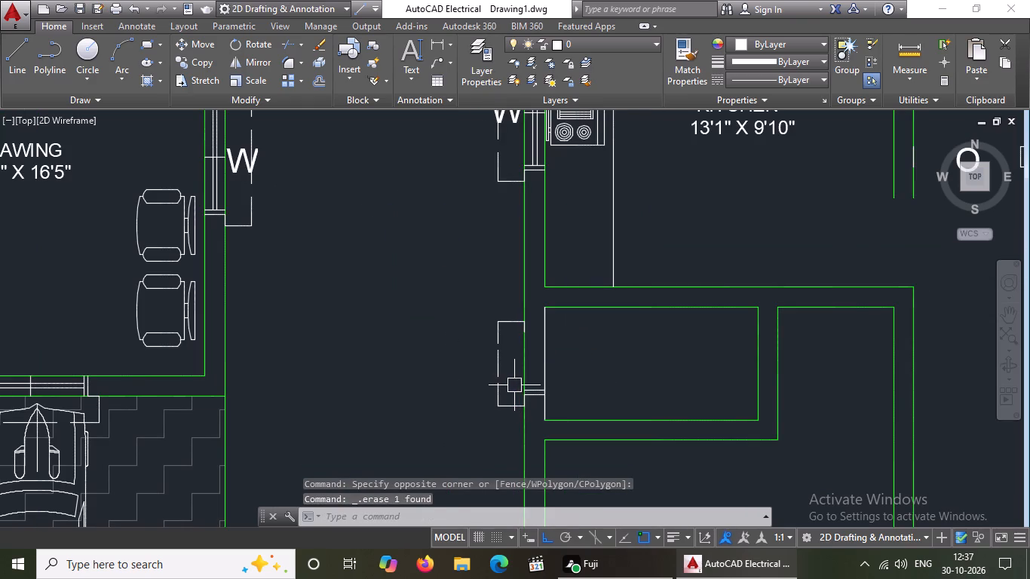
click(514, 384)
click(572, 406)
key(Delete)
Select the white line on the small toilet's west side, choose green for it, and erase it.
drag(544, 348, 550, 339)
click(765, 41)
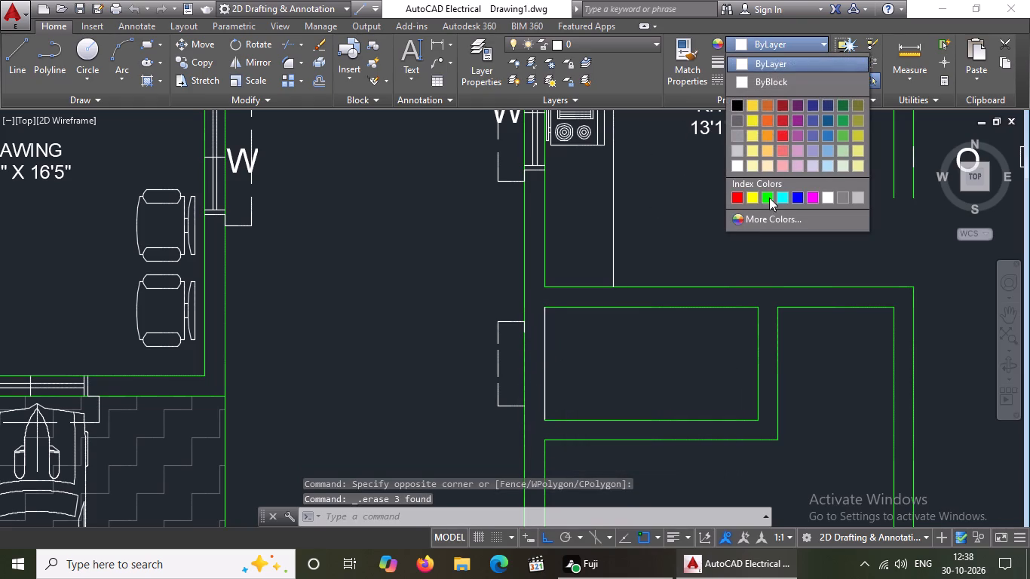
click(768, 199)
key(Delete)
Erase the dashed ventilator outline outside the small toilet's west wall.
click(463, 317)
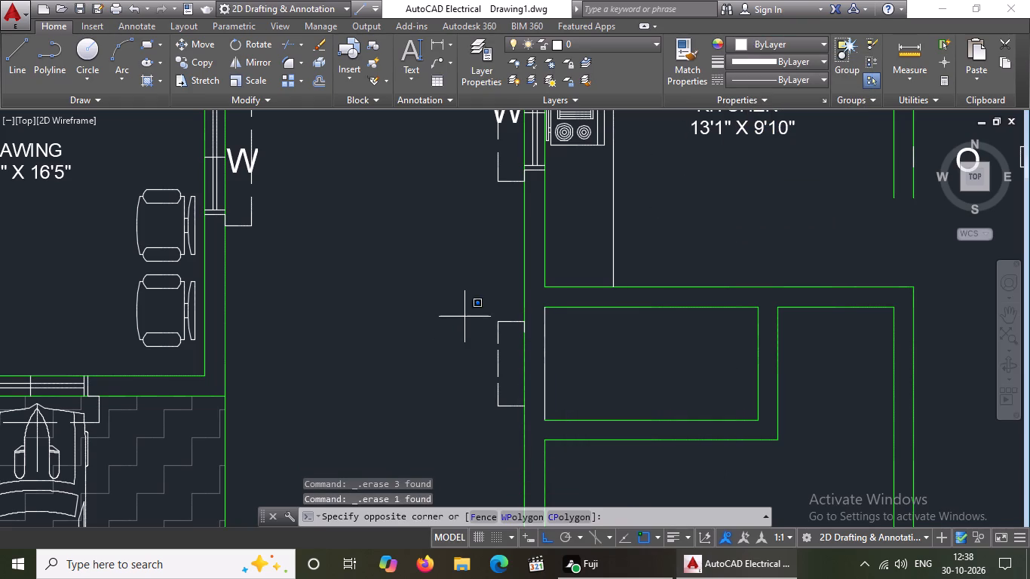
click(533, 420)
key(Delete)
Change the remaining white inner line on the small toilet's west wall to green.
click(542, 333)
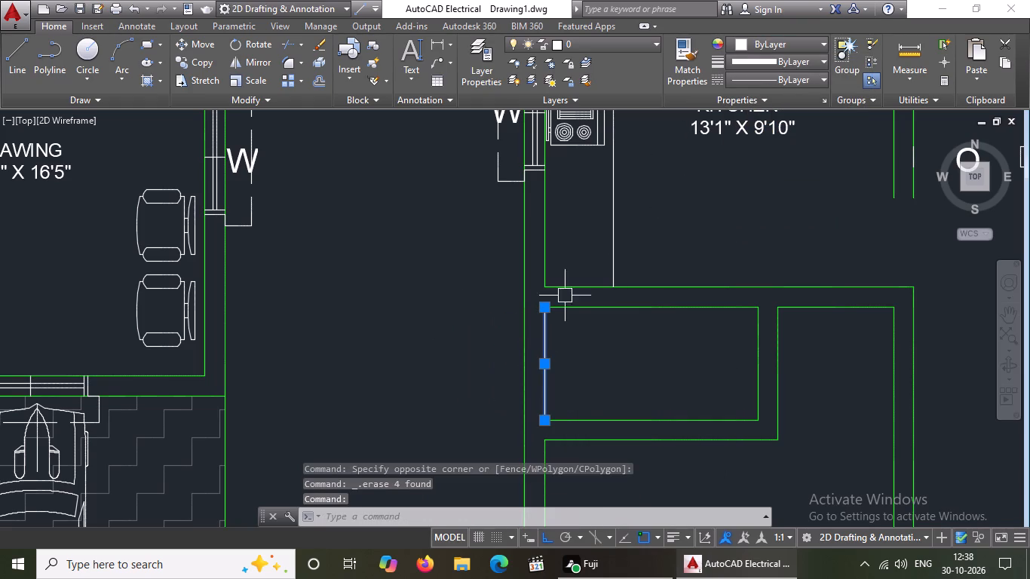
click(786, 41)
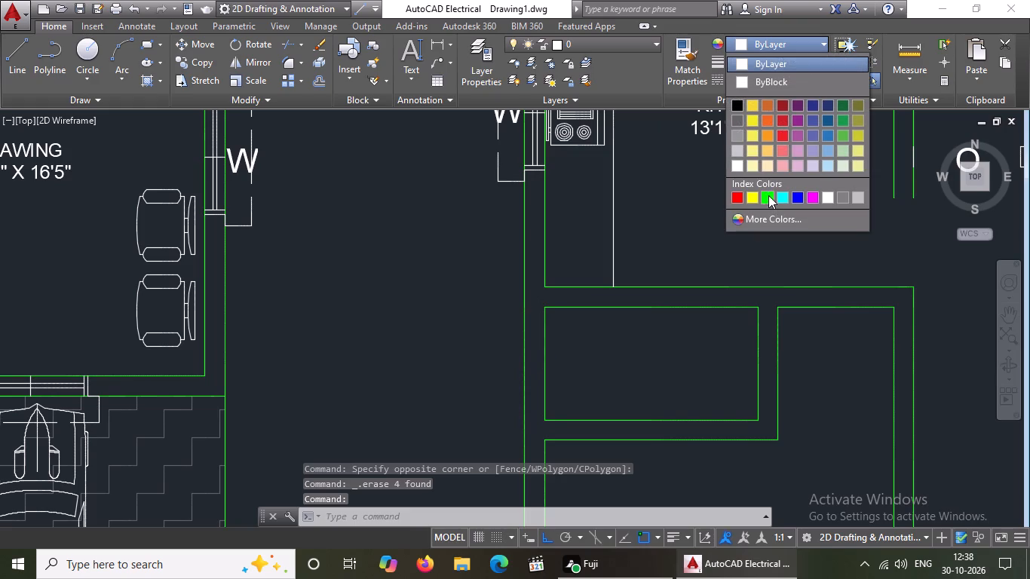
drag(768, 195, 765, 210)
scroll(597, 311, down, 3)
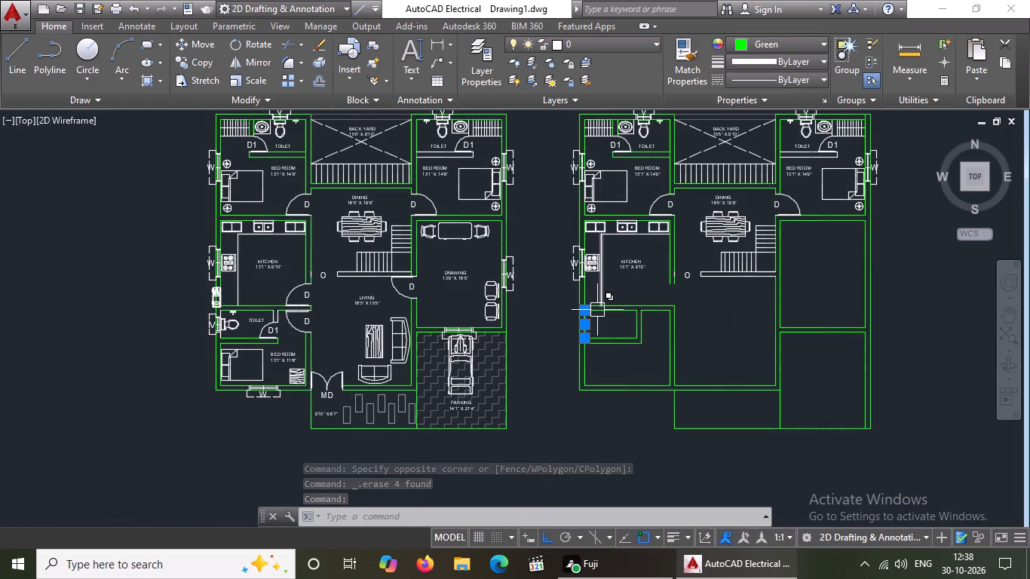
key(Escape)
Erase the stove and the vertical counter line from the right-hand plan's kitchen.
middle_drag(646, 299, 509, 358)
scroll(432, 334, up, 2)
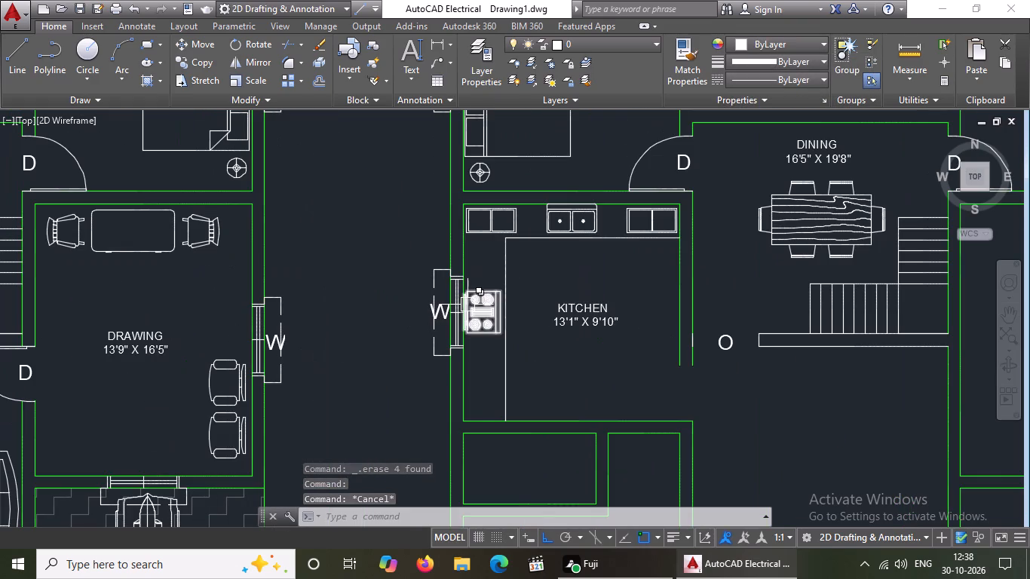
click(468, 304)
key(Delete)
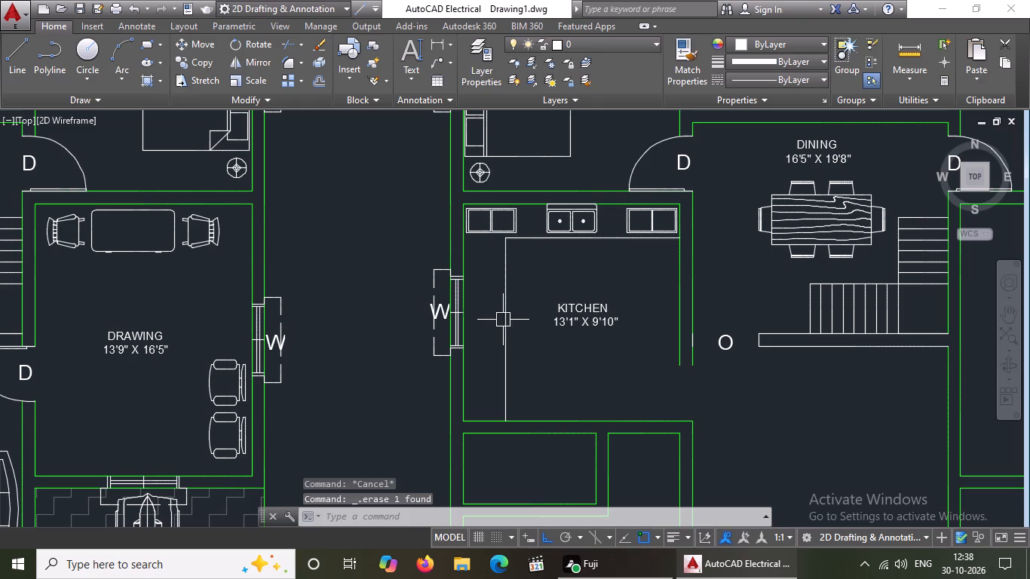
click(504, 319)
key(Delete)
Erase the KITCHEN label with its size text and the O tag by the kitchen's east wall.
click(582, 317)
key(Delete)
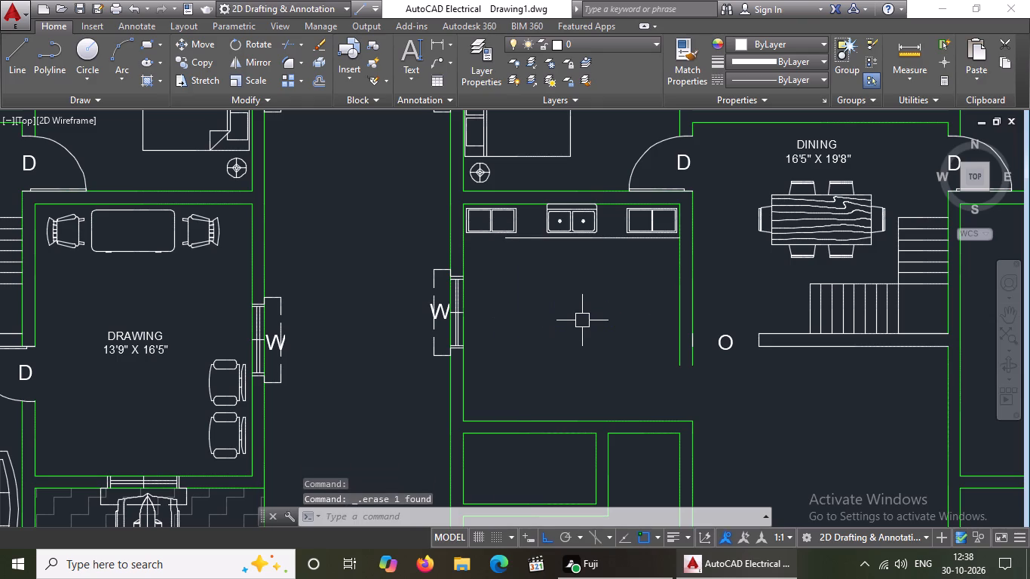
click(729, 342)
key(Delete)
Extend the inner line of the kitchen's east wall southward into the door opening.
key(e)
key(x)
key(space)
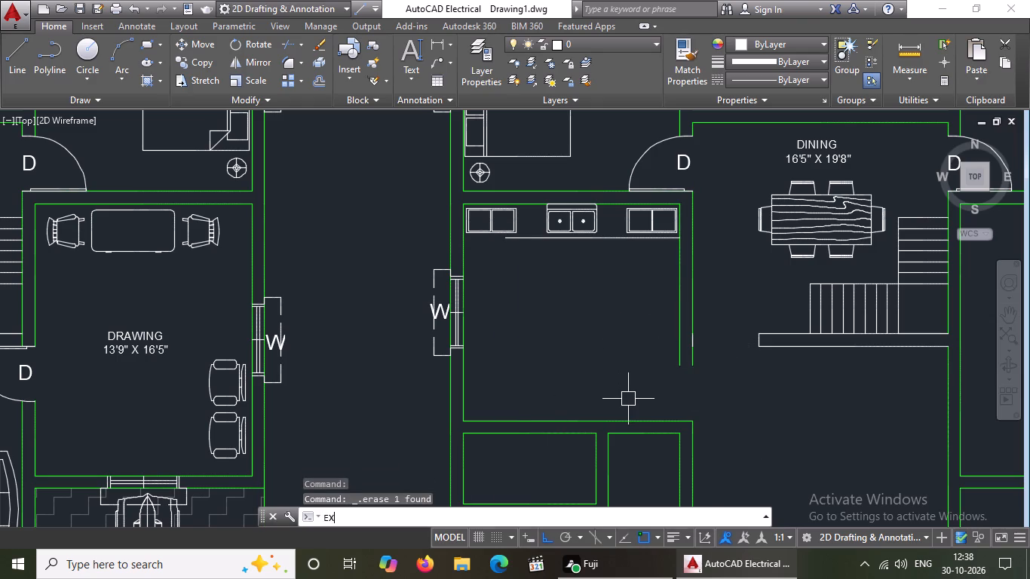
key(space)
click(677, 341)
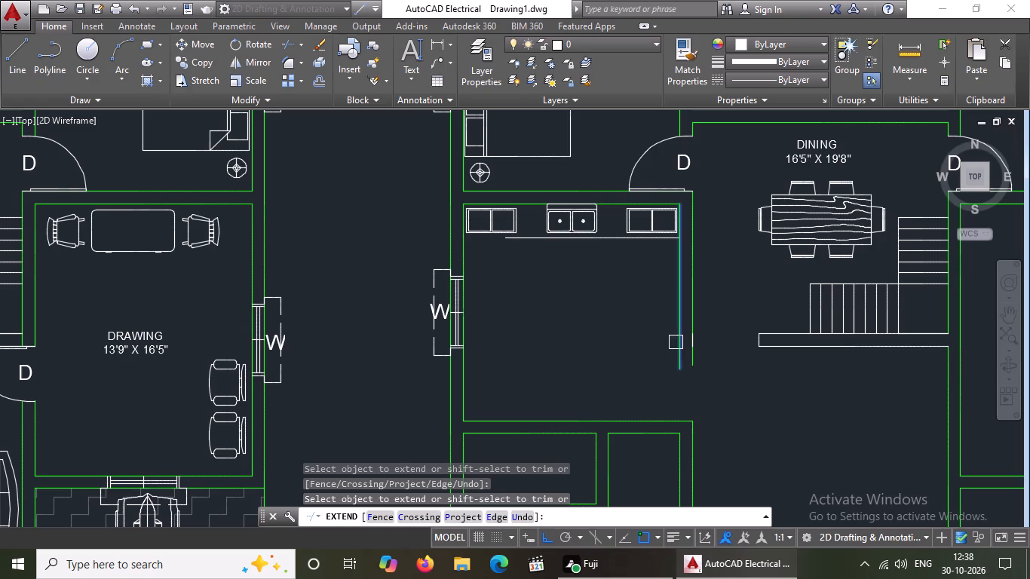
click(676, 342)
click(679, 354)
key(Escape)
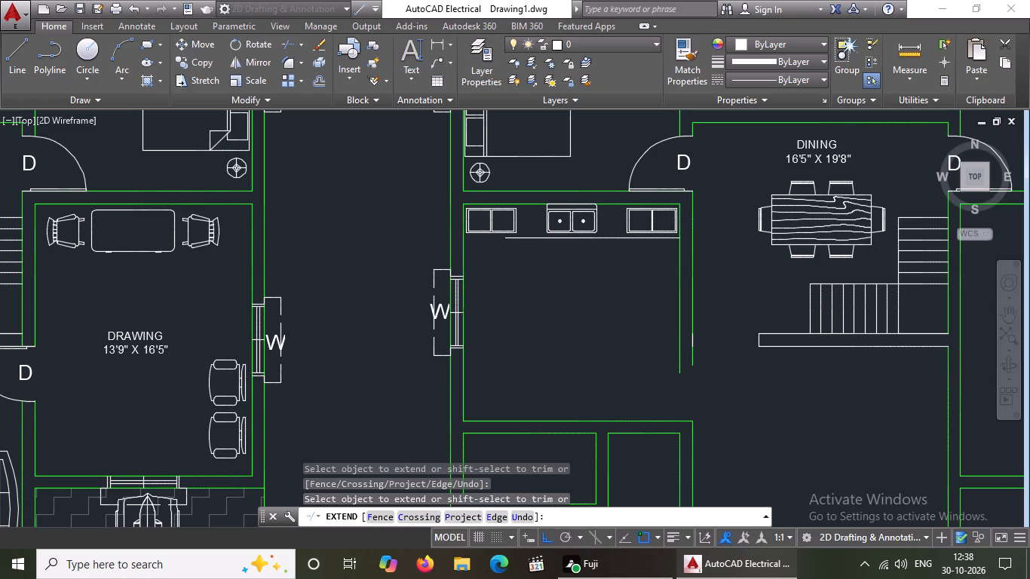
Erase the short white line overlapping the lower end of the kitchen's outer east wall line.
scroll(699, 339, up, 1)
drag(671, 317, 676, 327)
key(Escape)
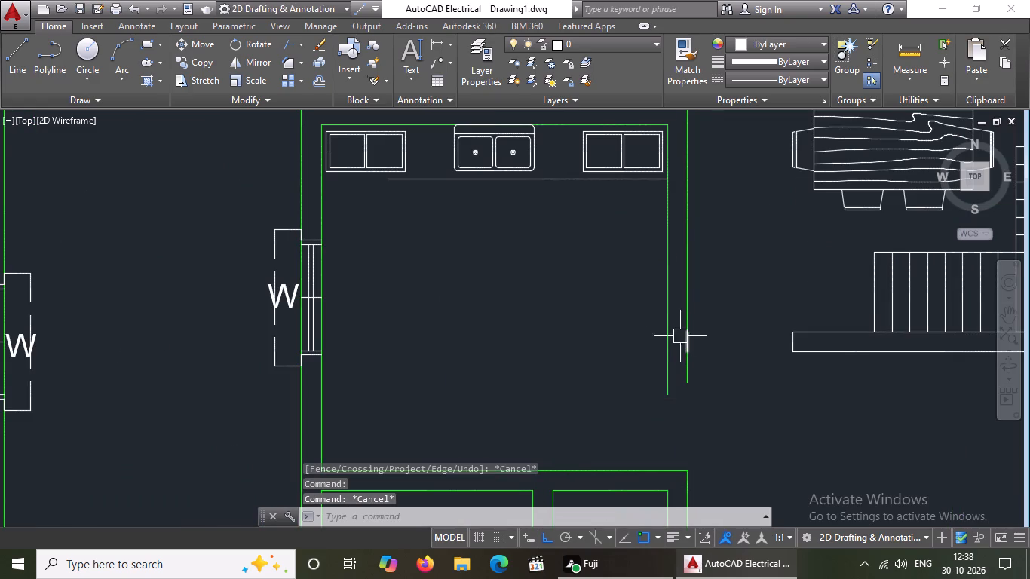
drag(676, 321, 678, 332)
click(694, 359)
key(Delete)
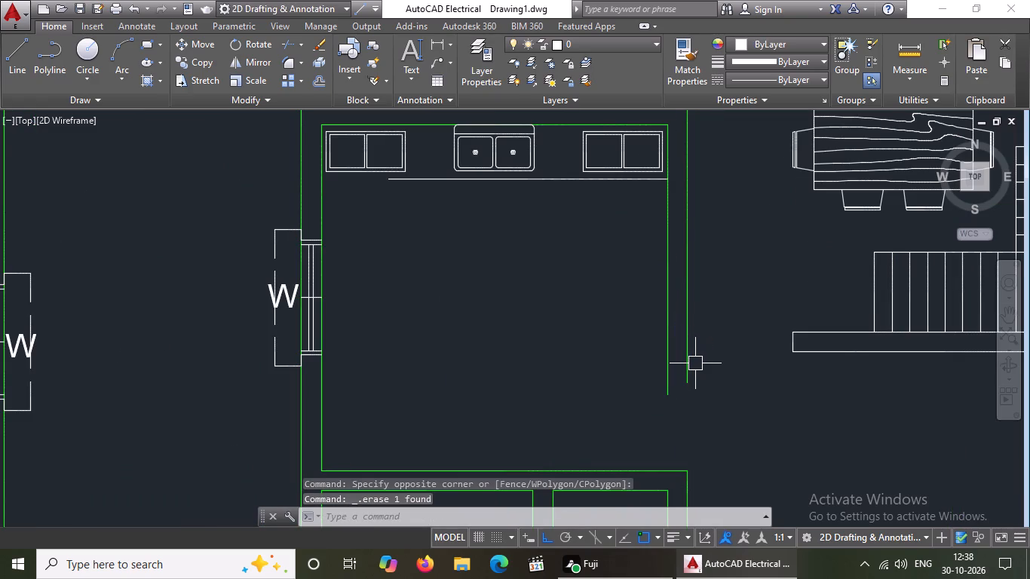
Extend both lines of the kitchen's east wall down to the south wall, closing the former door opening.
text(EX)
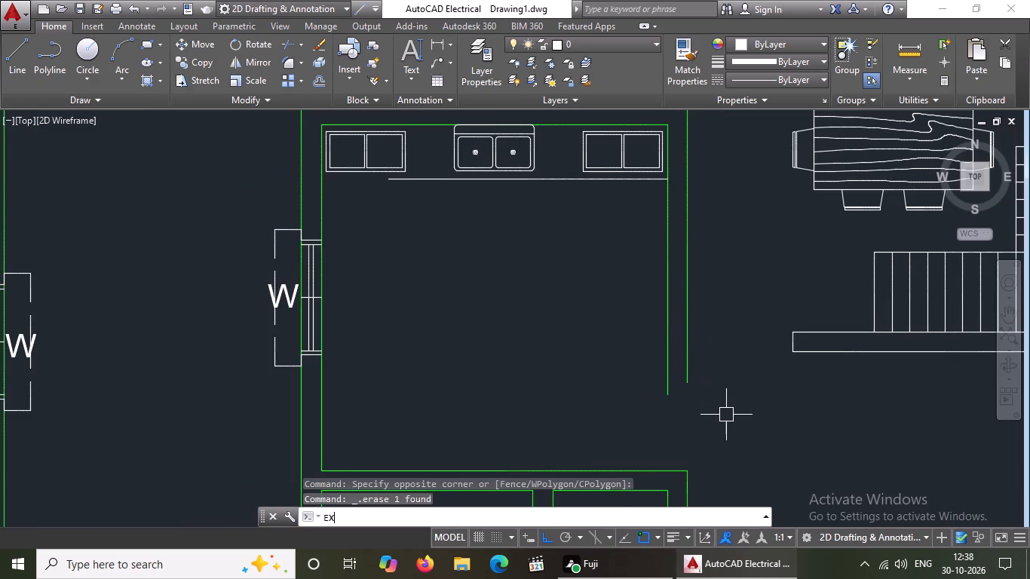
key(Return)
key(Return)
click(694, 377)
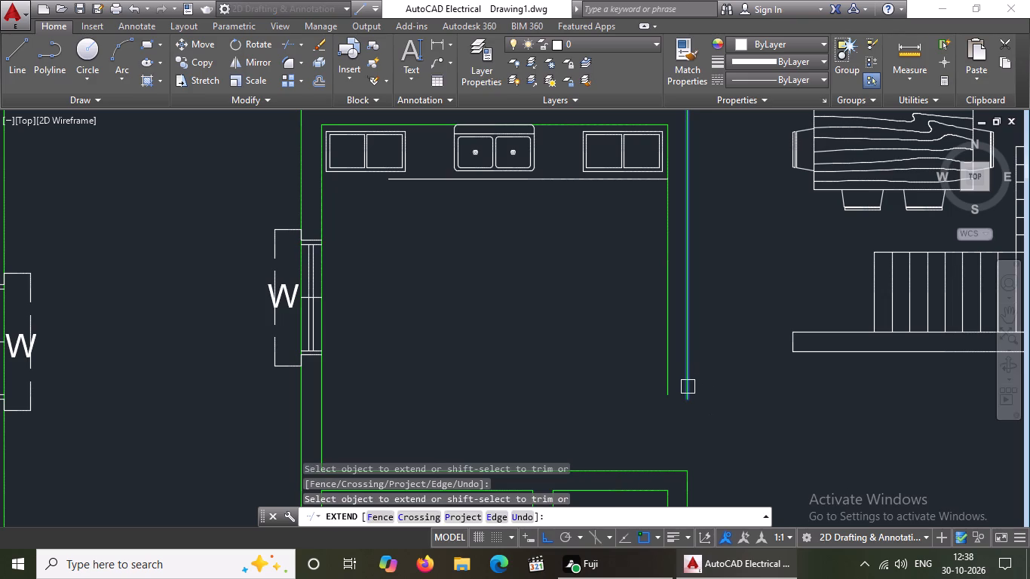
click(688, 387)
click(659, 378)
click(676, 369)
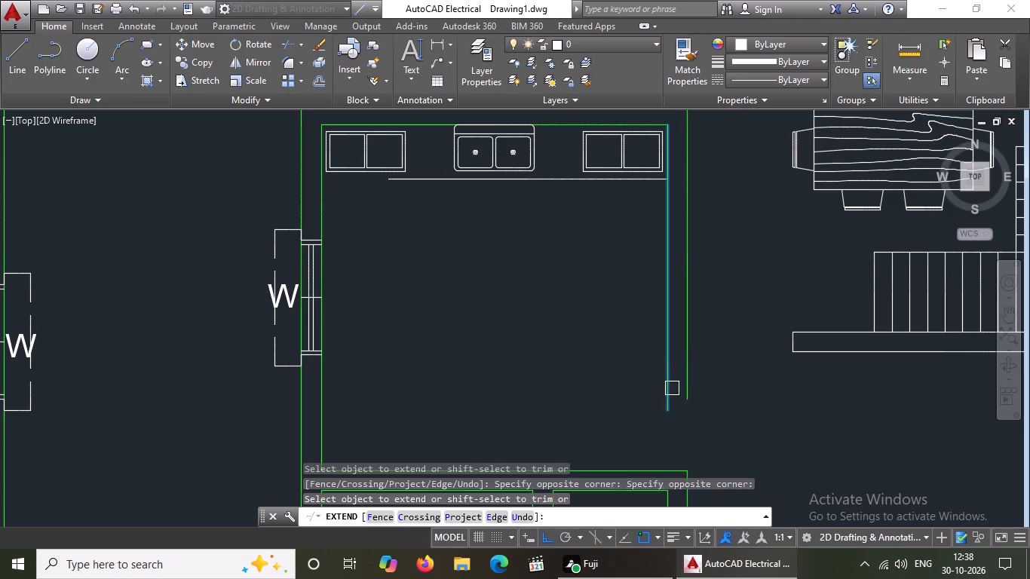
click(672, 388)
click(691, 364)
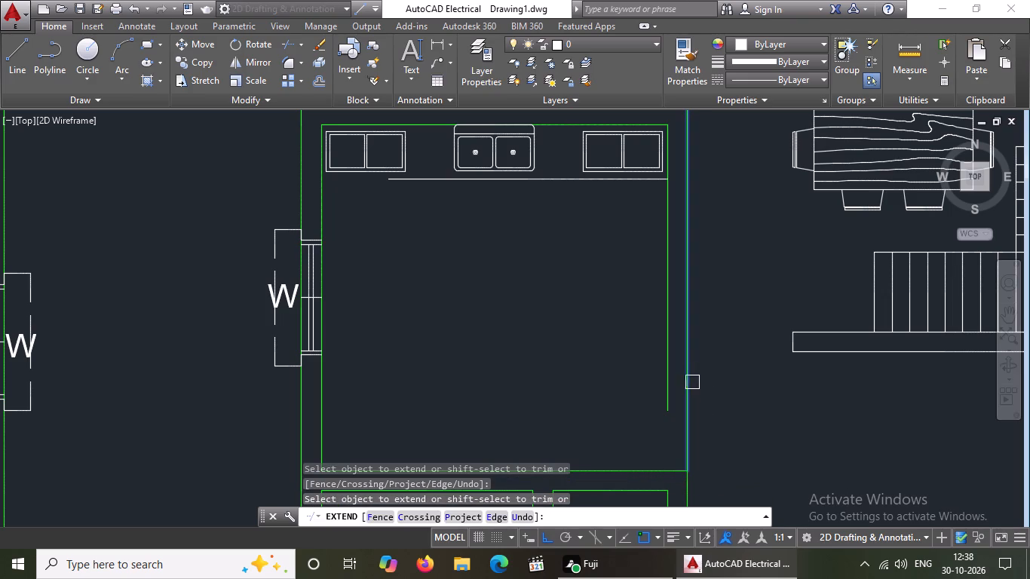
click(693, 385)
click(670, 376)
scroll(699, 355, down, 2)
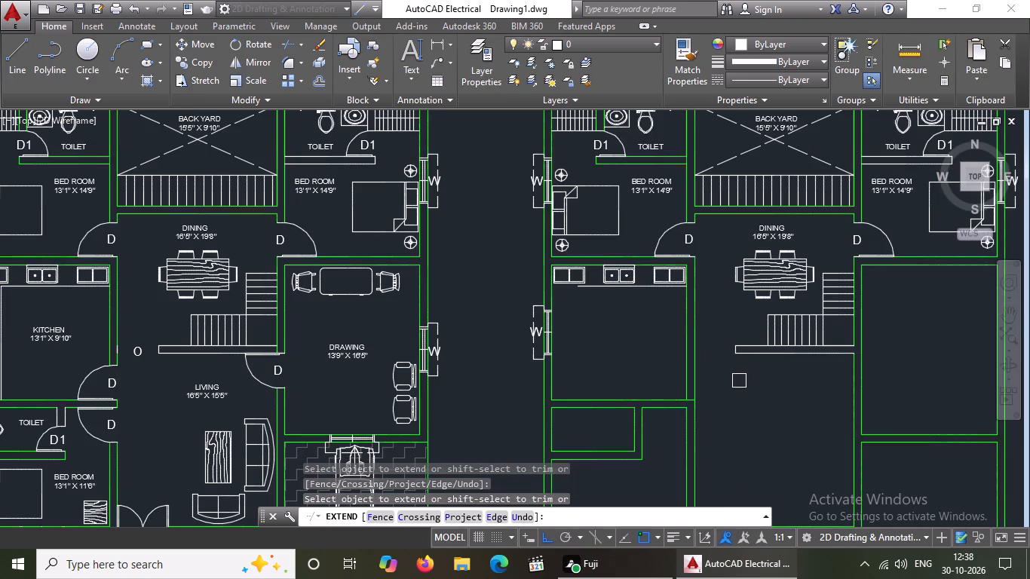
key(Escape)
Erase the W tag, dashed outline and lower end lines of the window in the former kitchen's west wall.
scroll(537, 333, up, 1)
click(538, 330)
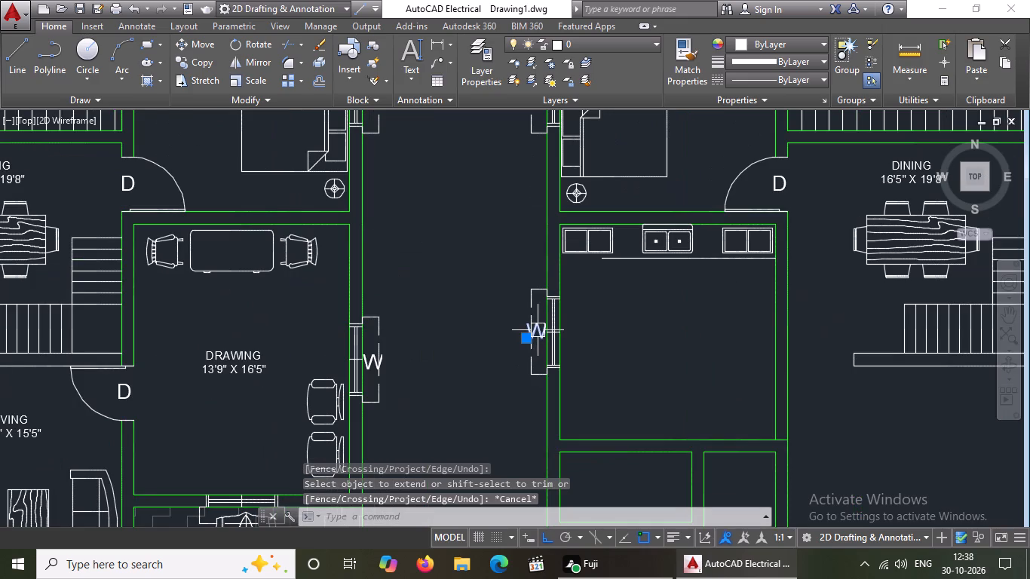
key(Delete)
click(532, 343)
key(Delete)
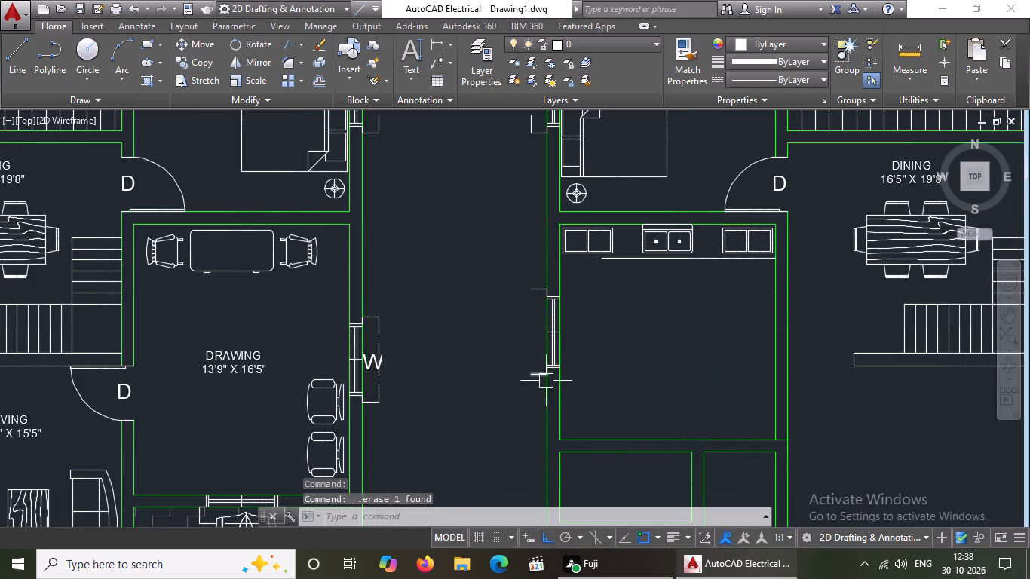
click(520, 372)
click(564, 390)
key(Delete)
click(529, 352)
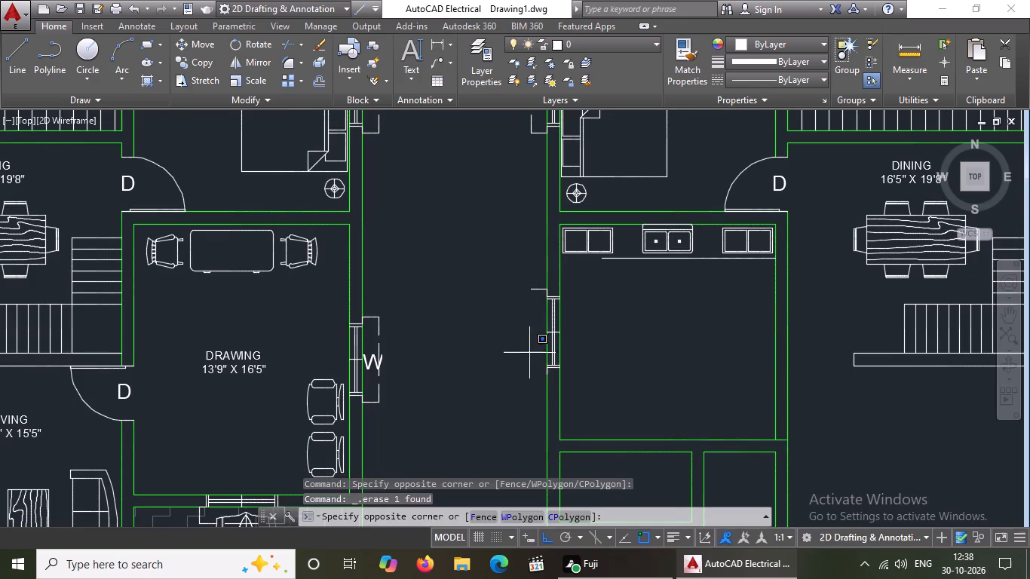
click(569, 381)
key(Delete)
Erase the remaining pane lines, crossline and upper end lines of the window in the former kitchen's west wall.
scroll(557, 367, up, 2)
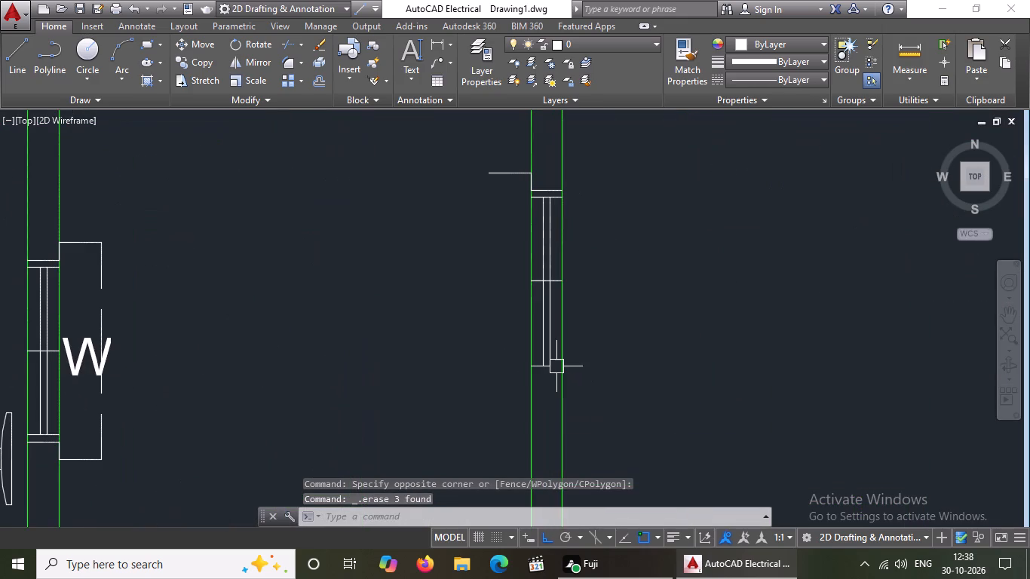
click(549, 360)
key(Delete)
click(541, 364)
key(Delete)
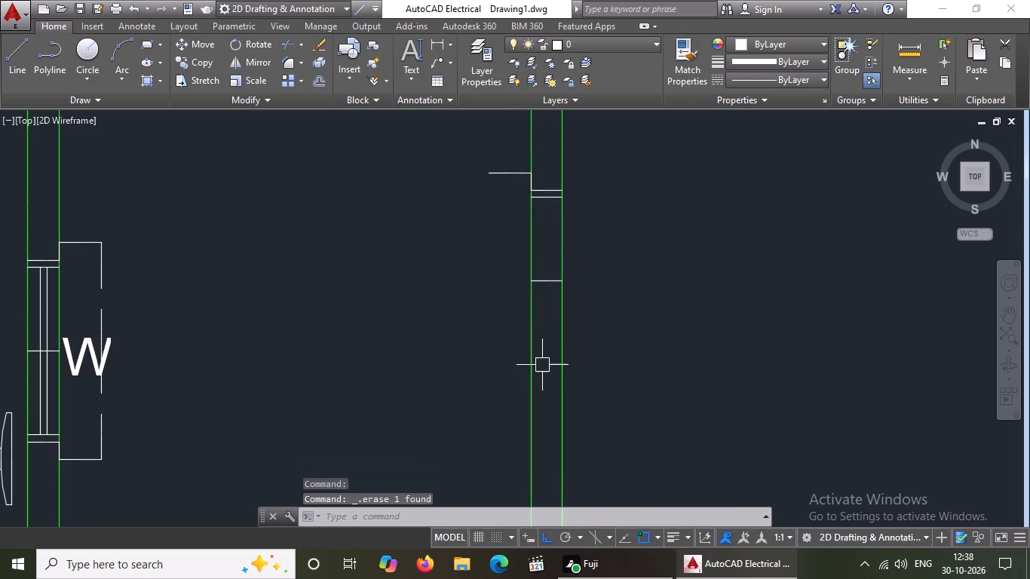
drag(504, 266, 531, 280)
click(624, 308)
key(Delete)
click(472, 161)
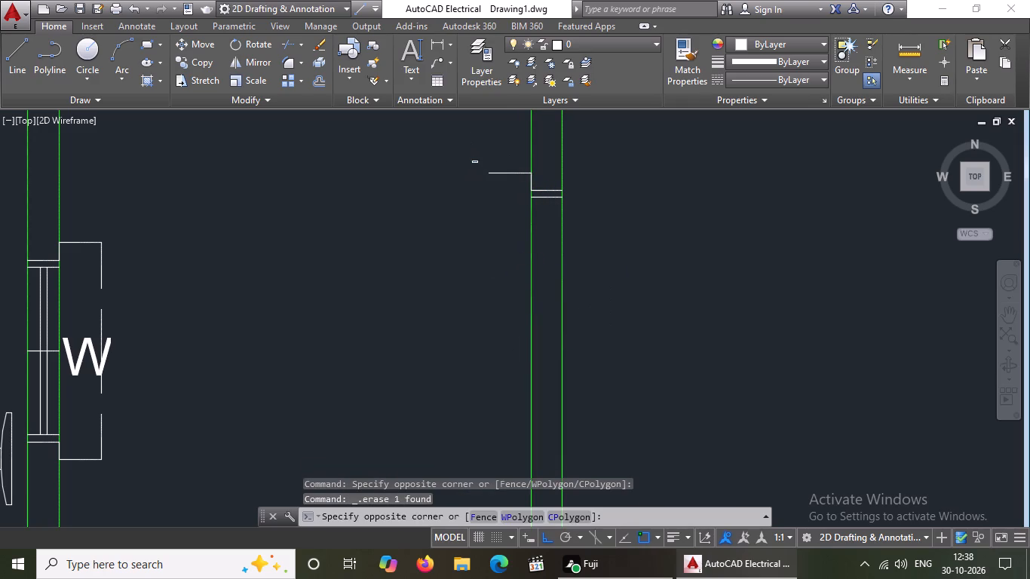
click(542, 201)
key(Delete)
drag(484, 173, 532, 189)
click(585, 198)
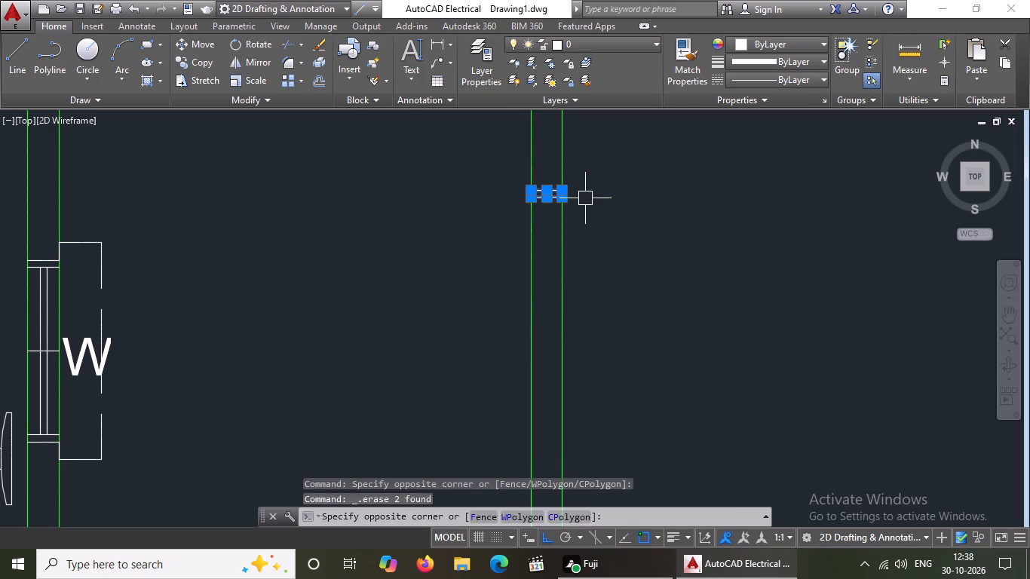
key(Delete)
Erase the counter edge line and the three fixtures along the former kitchen's north wall.
scroll(574, 217, down, 4)
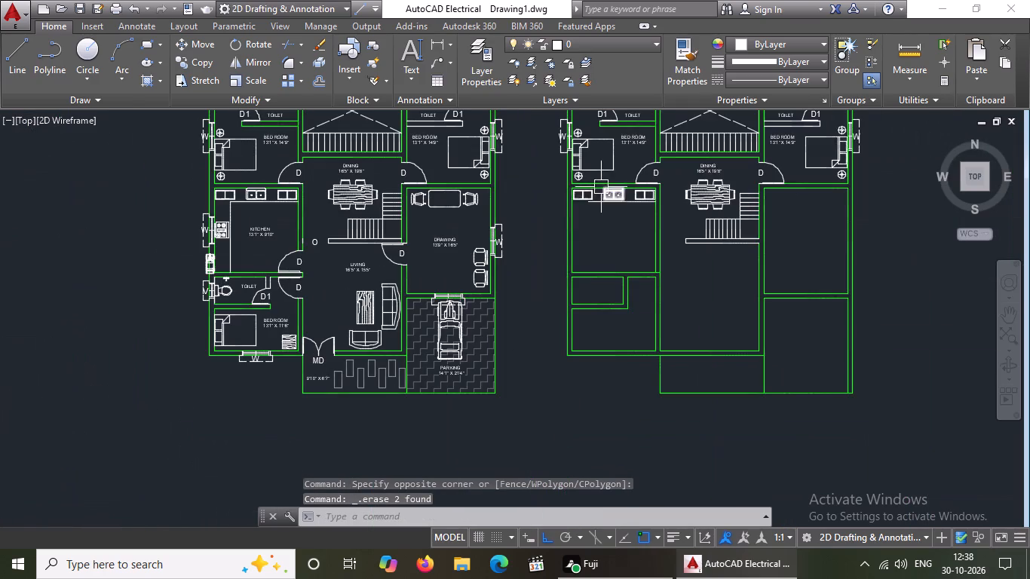
scroll(601, 187, up, 2)
click(607, 225)
key(Delete)
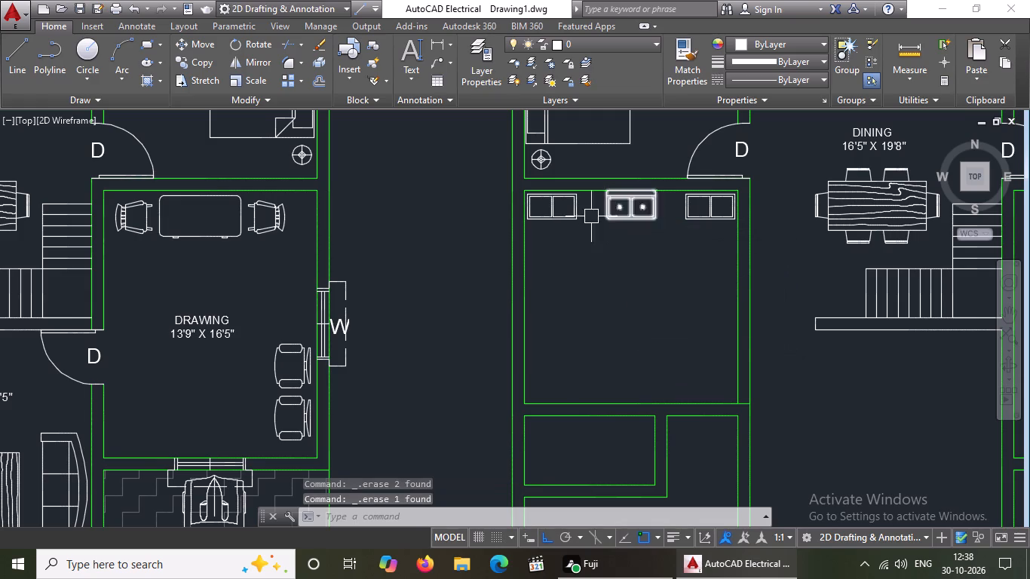
click(575, 207)
key(Delete)
click(632, 222)
key(Delete)
click(689, 210)
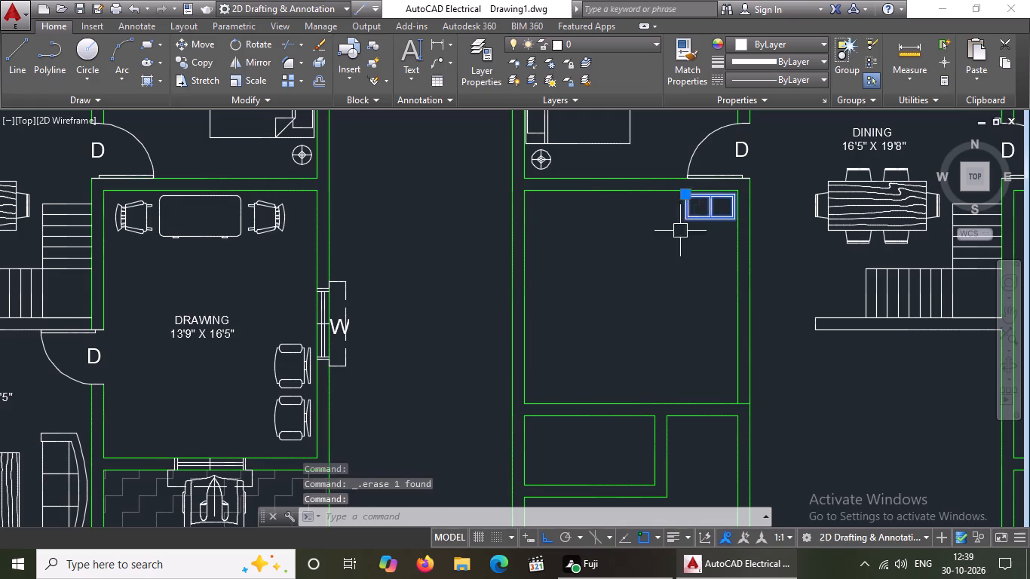
key(Delete)
Recolour the double-line partition wall below the staircase green and erase it.
scroll(615, 289, down, 2)
scroll(719, 310, up, 2)
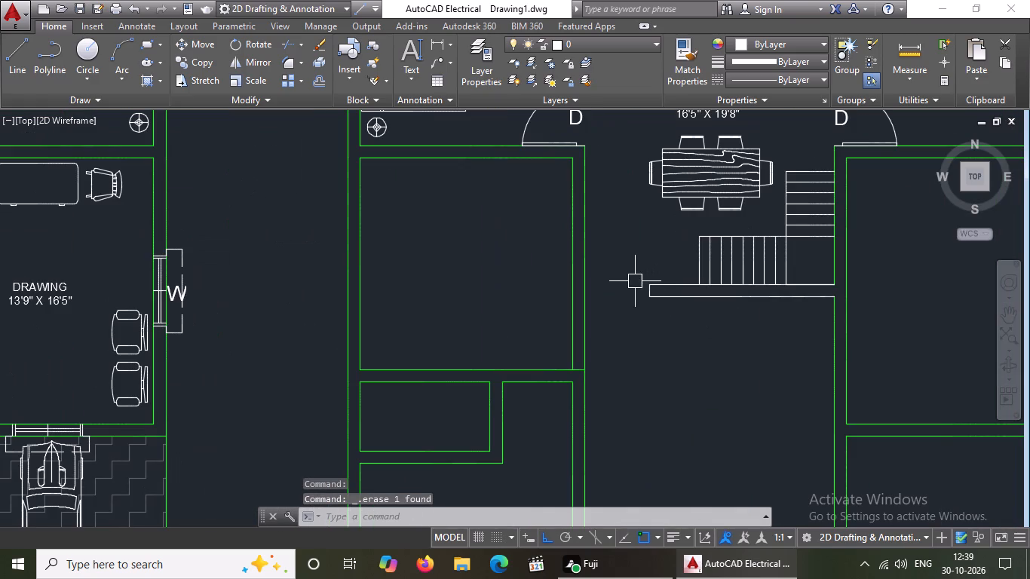
click(630, 280)
click(860, 314)
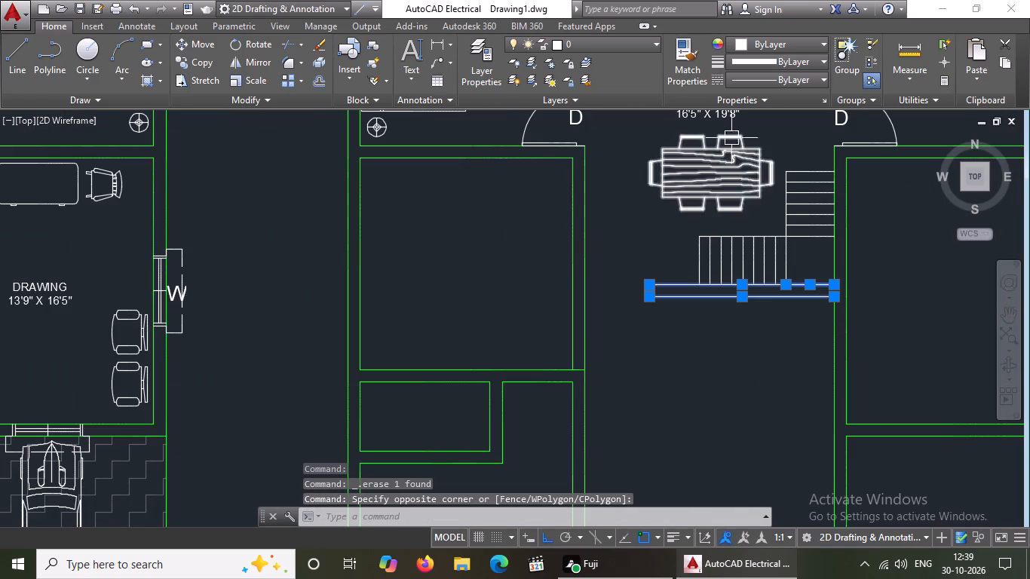
click(765, 41)
click(765, 193)
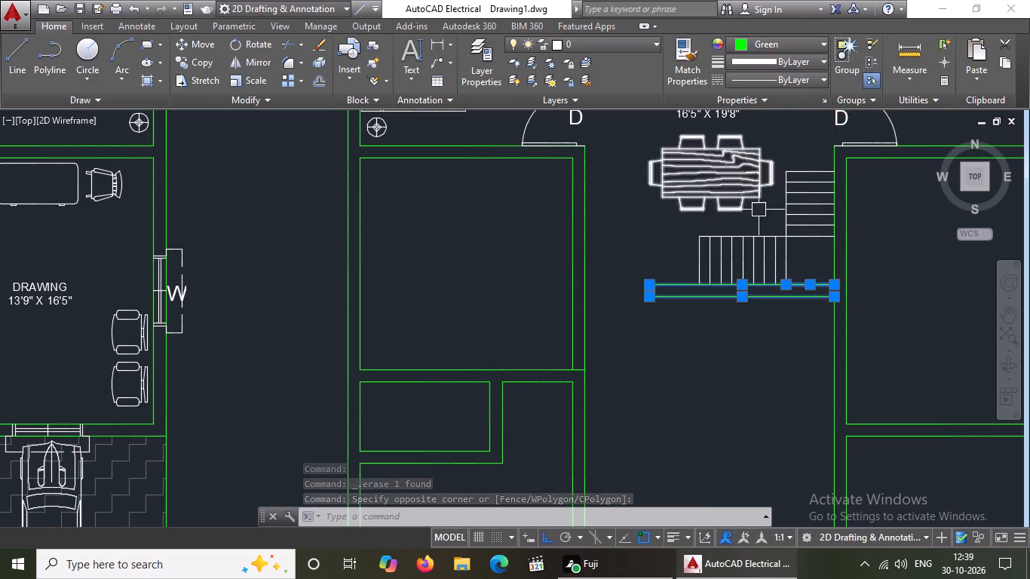
key(Delete)
Extend the outer line of the former drawing room's west wall across the gap beside the staircase.
scroll(516, 296, down, 2)
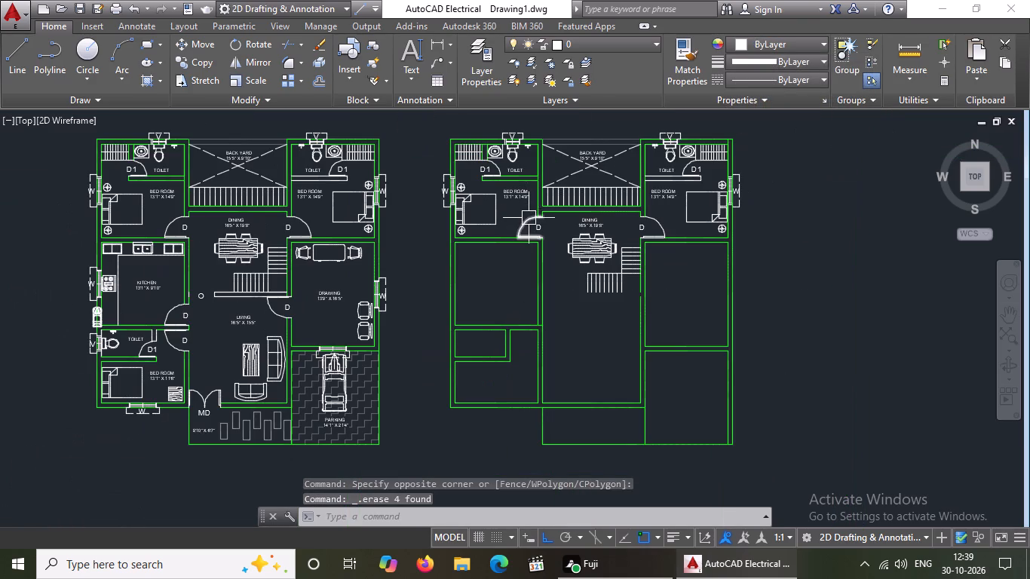
scroll(545, 210, up, 1)
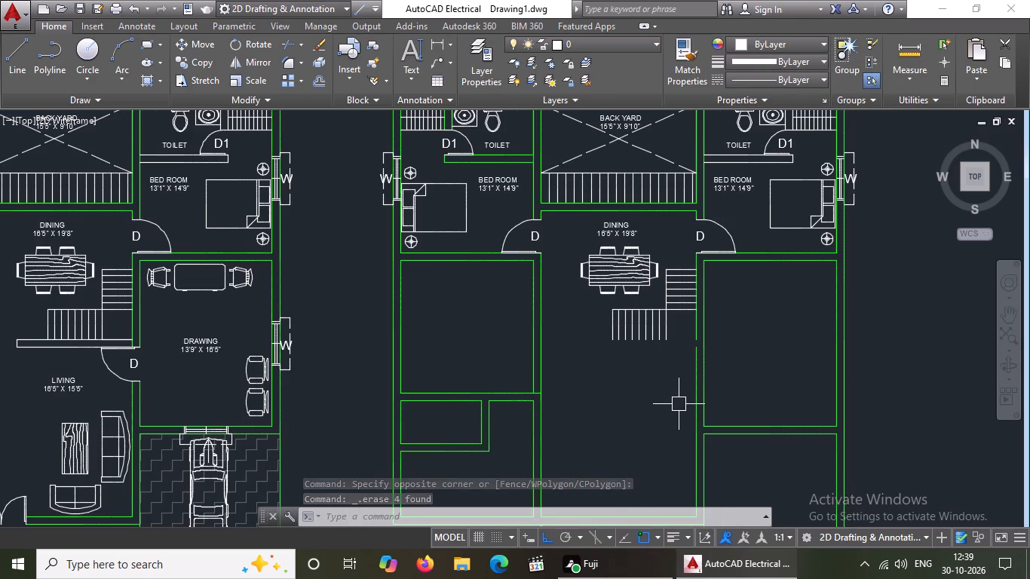
text(EX)
key(space)
key(space)
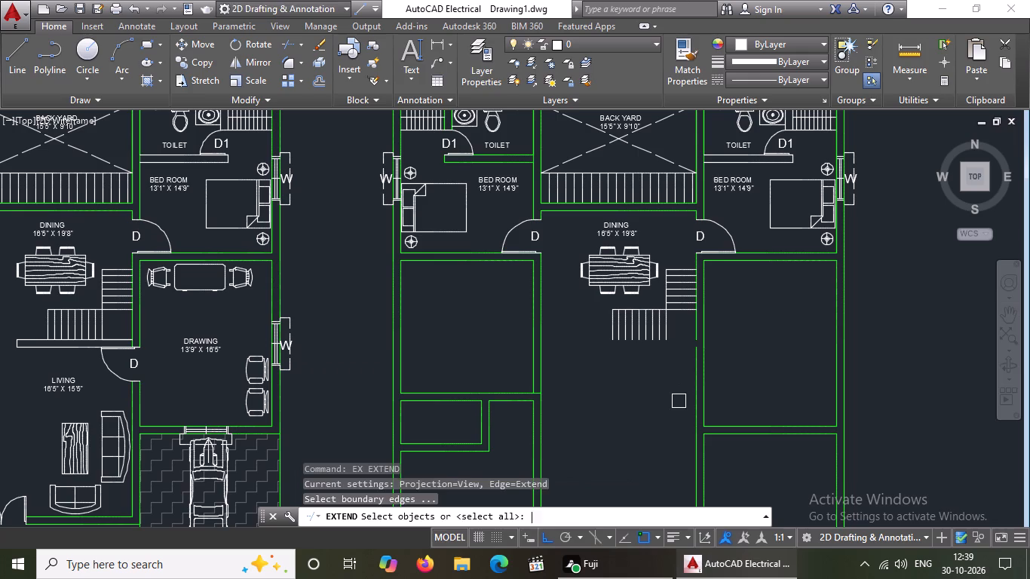
click(691, 332)
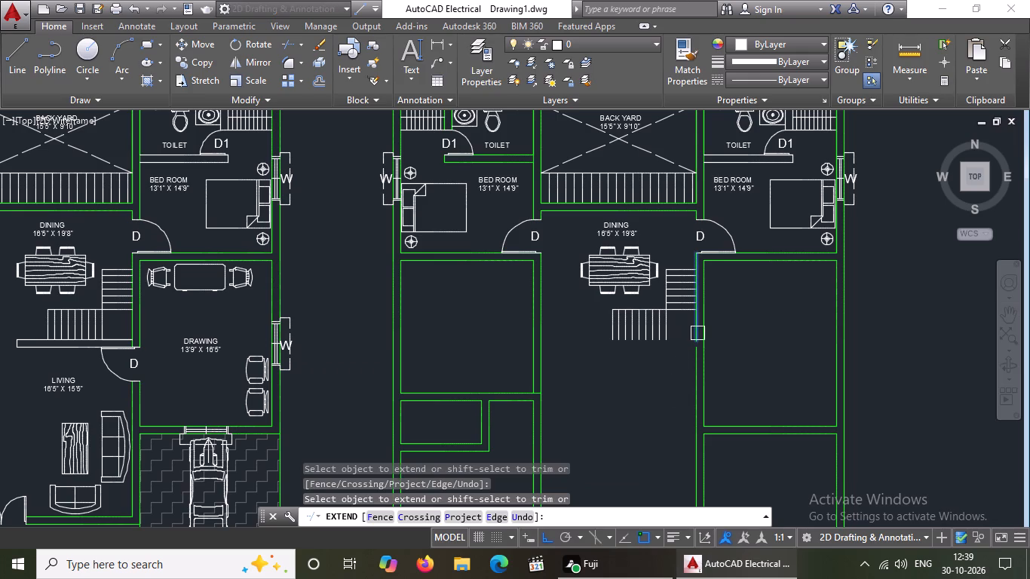
click(697, 333)
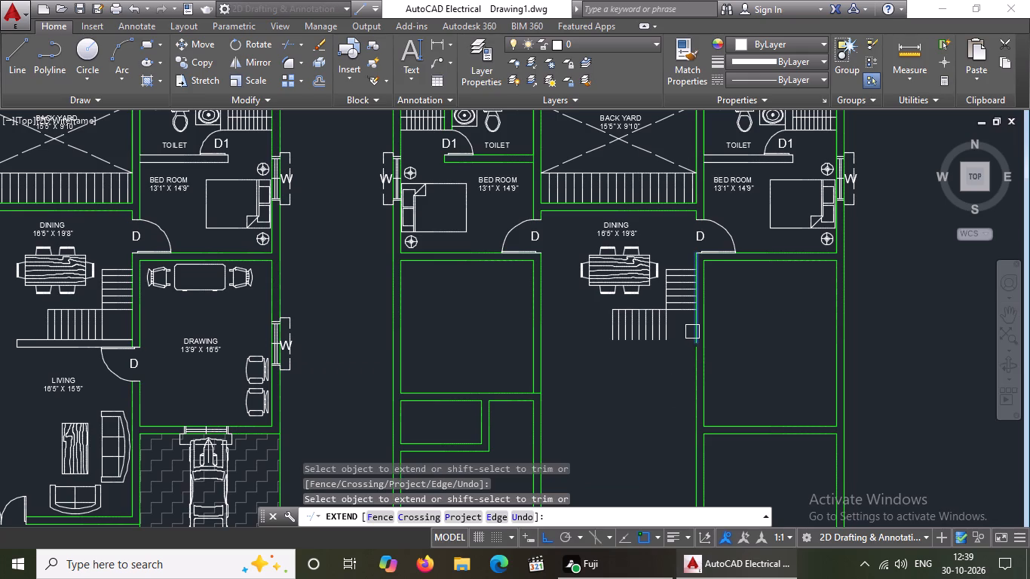
drag(692, 331, 694, 339)
click(697, 354)
click(692, 331)
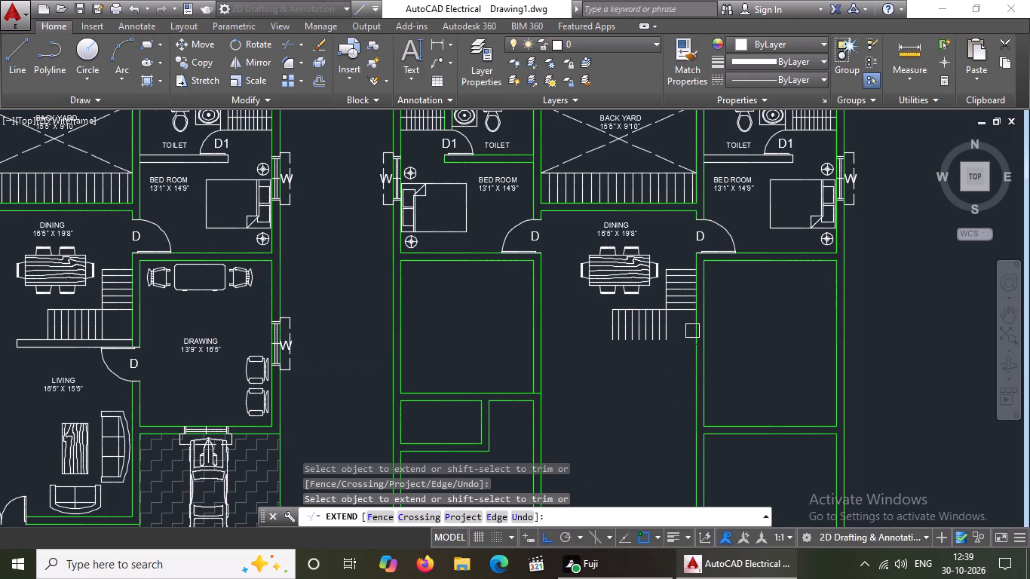
click(692, 331)
click(694, 336)
scroll(694, 322, up, 3)
scroll(799, 335, down, 3)
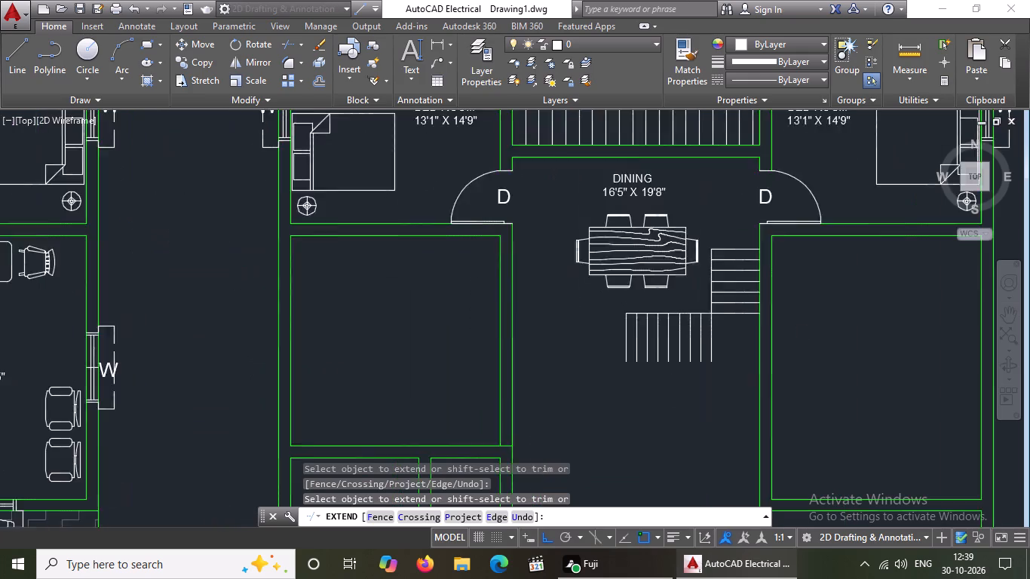
key(Escape)
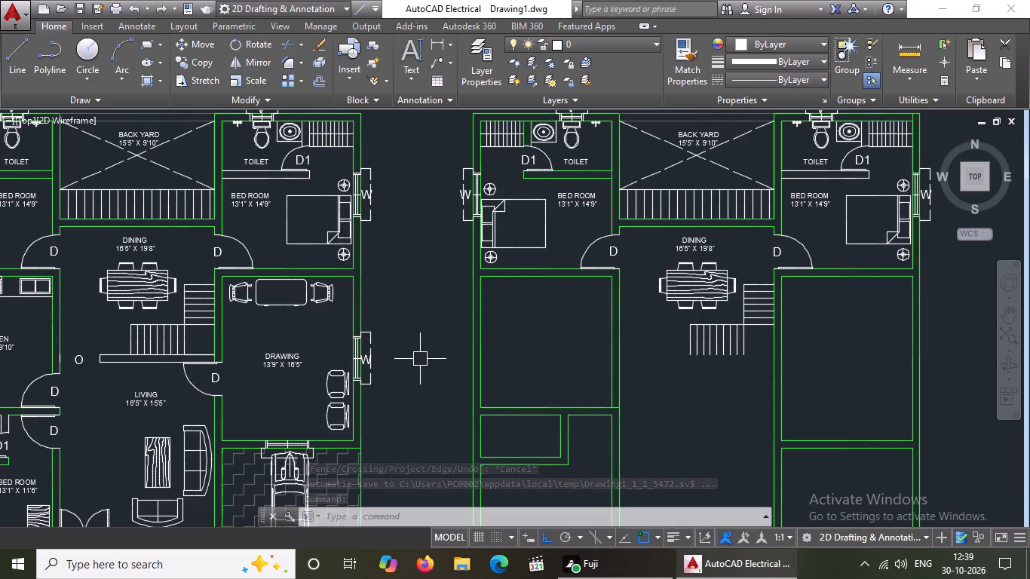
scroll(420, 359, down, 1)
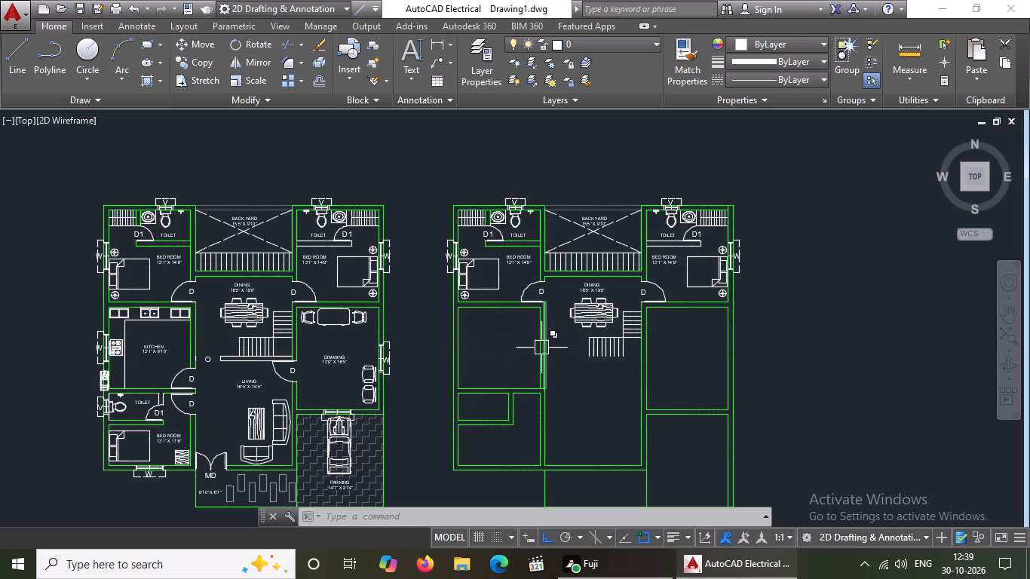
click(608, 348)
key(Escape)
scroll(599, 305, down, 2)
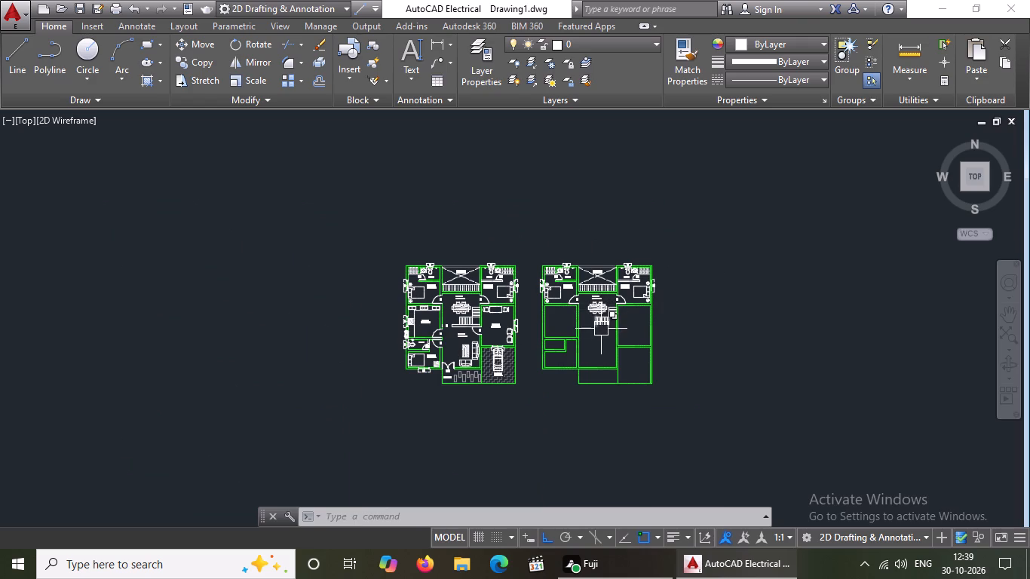
Erase the door and its D tag from the northwest bedroom's east wall beside the dining area.
scroll(563, 301, up, 4)
click(606, 302)
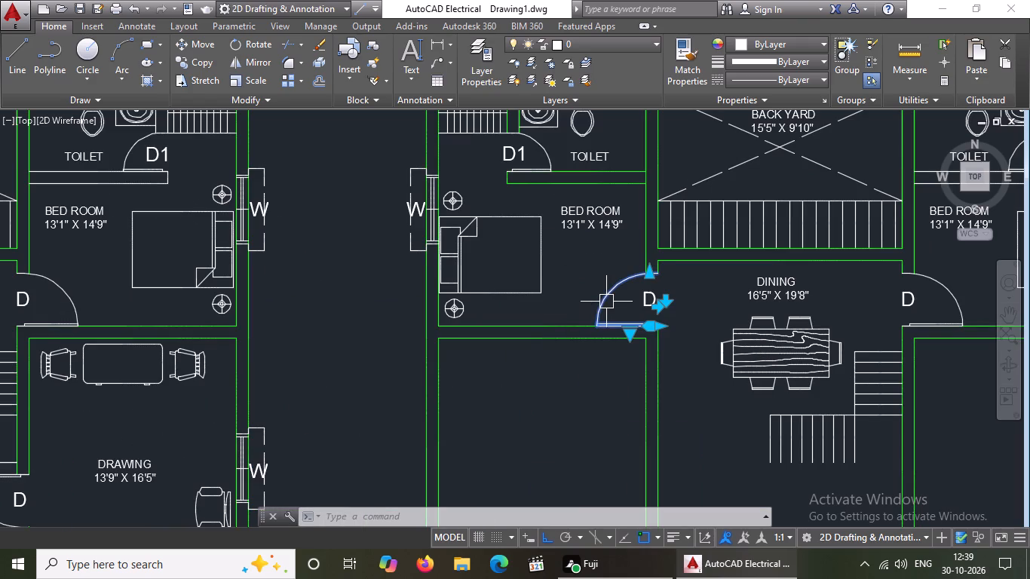
key(Delete)
click(650, 295)
key(Delete)
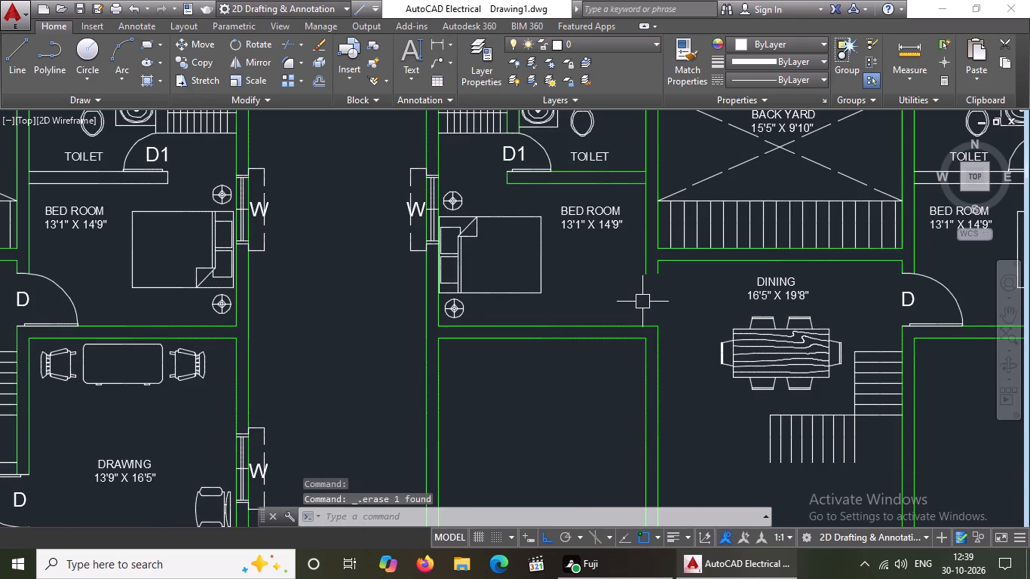
Erase the bed and the two round bedside symbols in the northwest bedroom.
click(495, 289)
key(Delete)
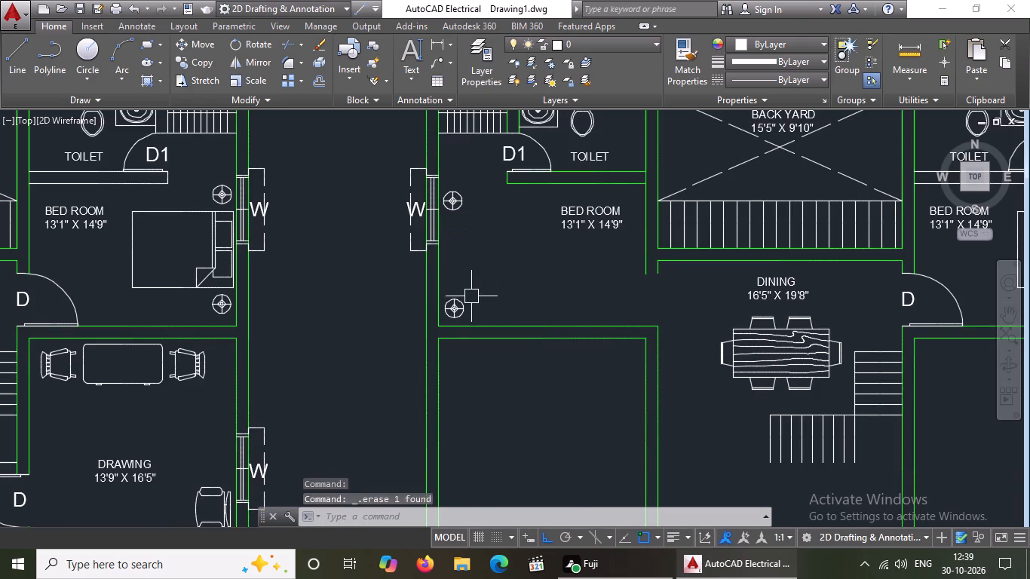
click(456, 308)
key(Delete)
click(451, 207)
key(Delete)
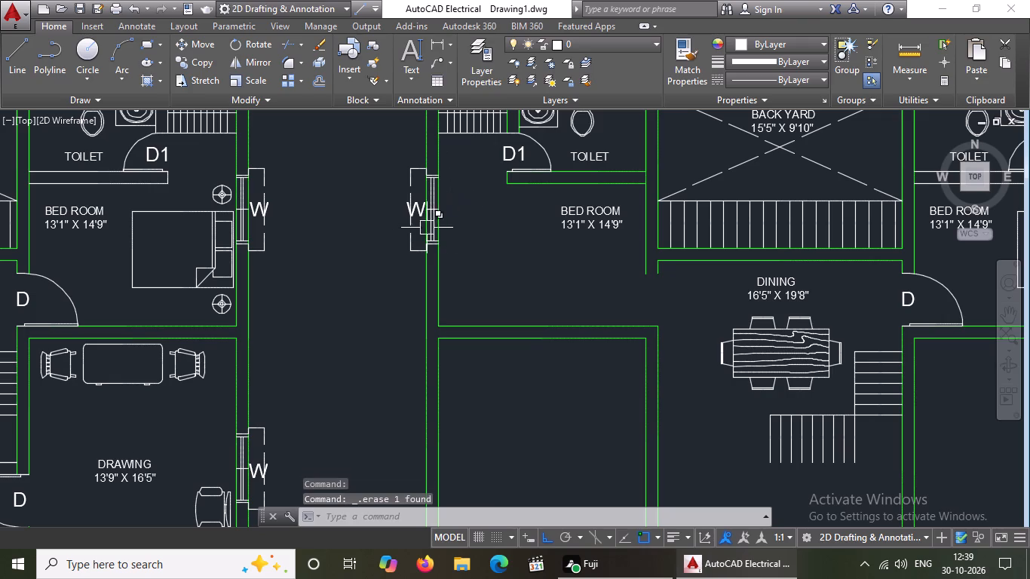
Erase the W tag, dashed outline line and pane lines of the northwest bedroom's west window.
click(416, 208)
key(Delete)
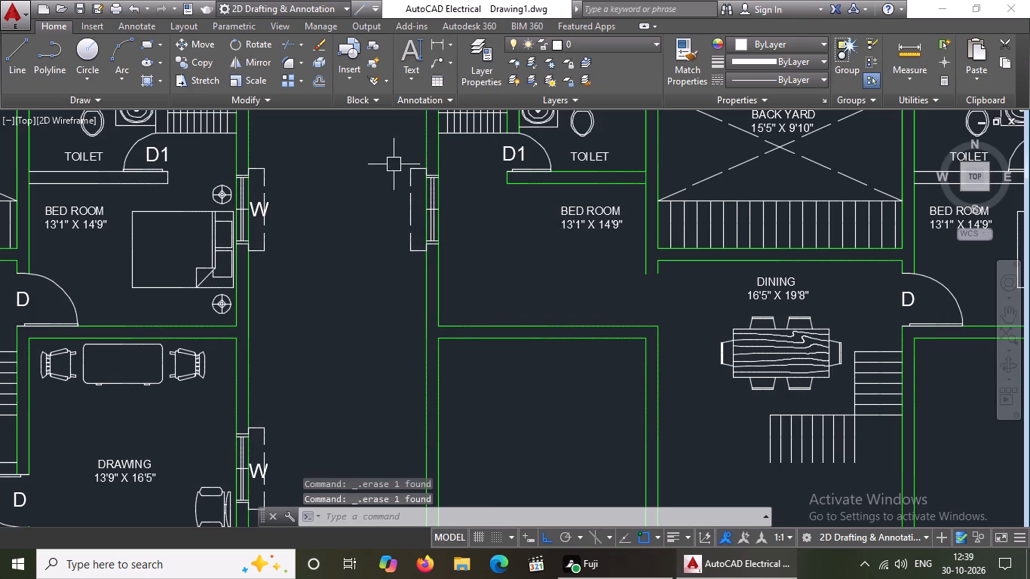
click(411, 197)
key(Delete)
scroll(434, 210, up, 2)
click(430, 218)
key(Delete)
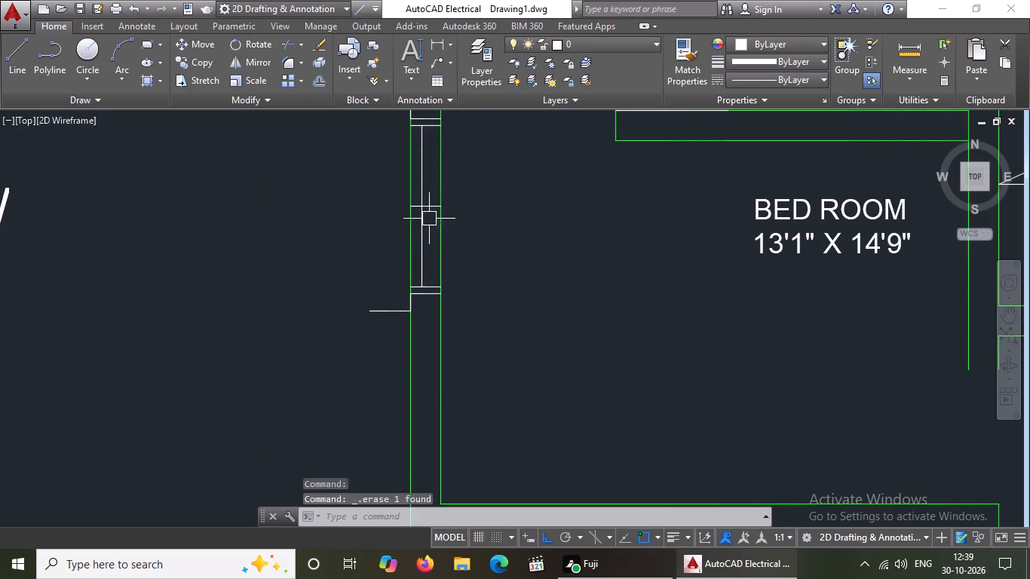
click(425, 225)
key(Delete)
Erase the remaining end lines, crossline and outline stubs of the northwest bedroom's west window.
drag(345, 306, 352, 306)
click(418, 328)
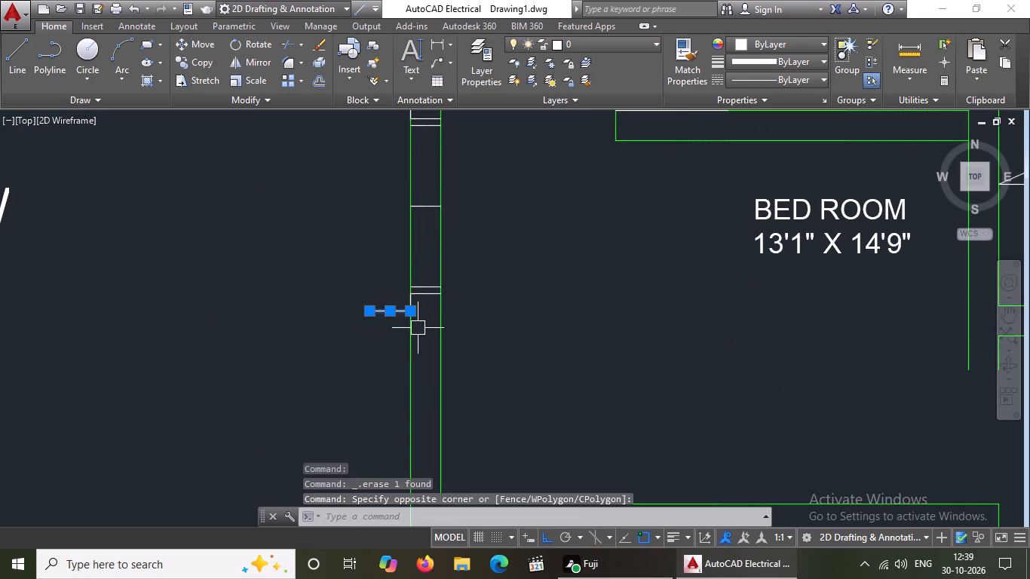
key(Delete)
click(382, 280)
click(458, 313)
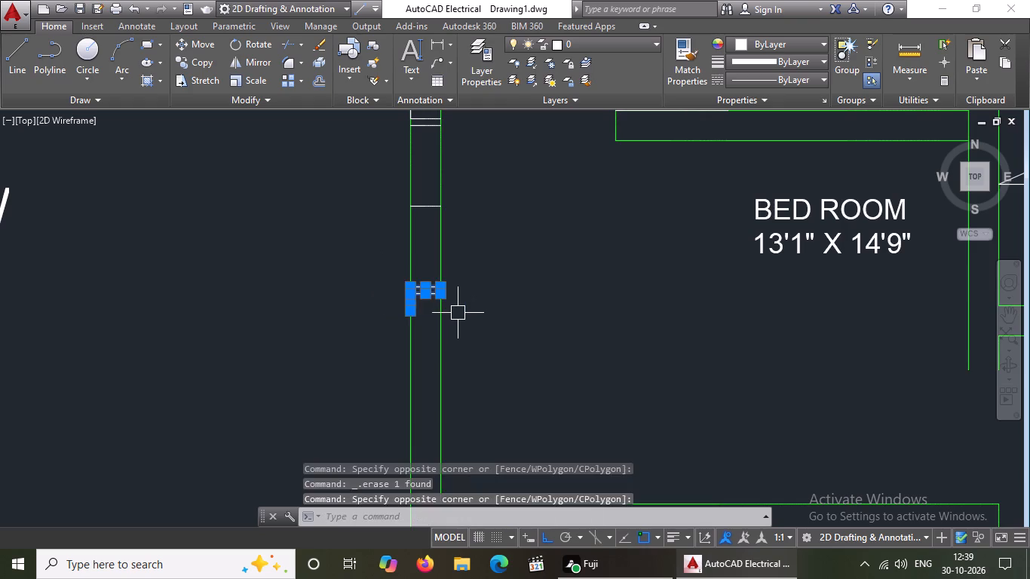
key(Delete)
drag(368, 176, 397, 200)
click(513, 245)
key(Delete)
scroll(513, 247, down, 2)
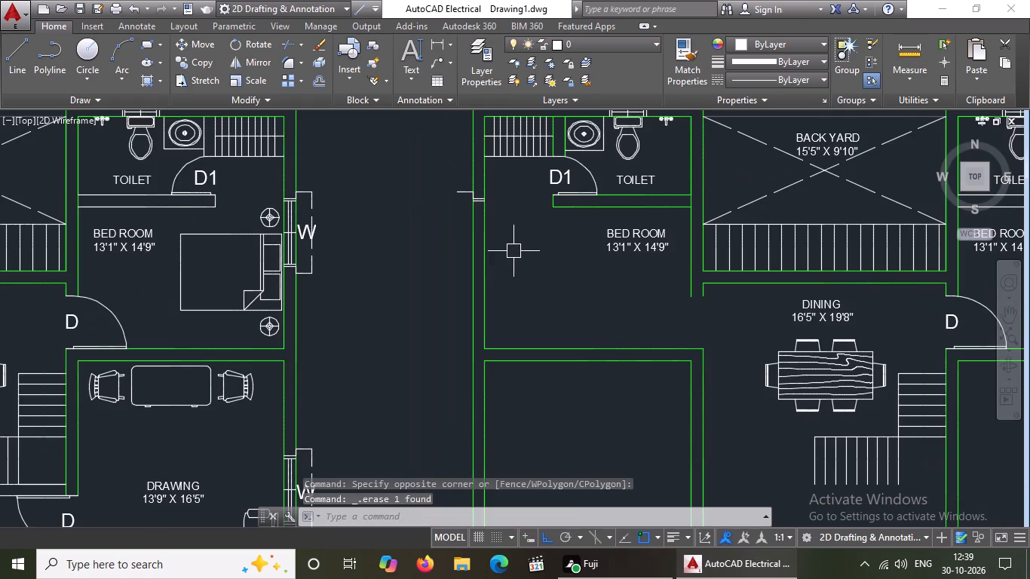
click(412, 177)
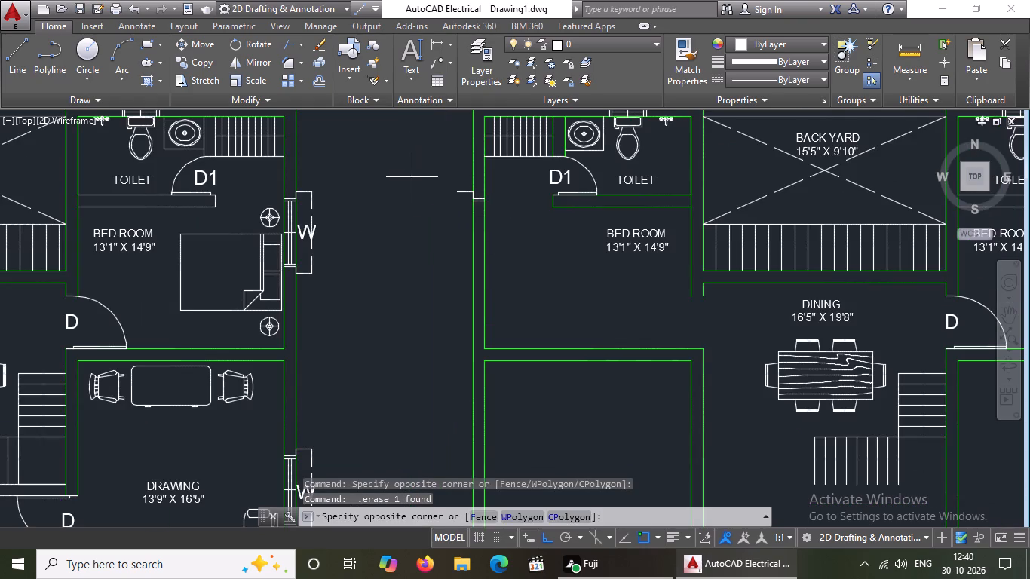
click(547, 234)
key(Delete)
Erase the northwest BED ROOM label, the toilet door with its D1 tag, and the TOILET label.
click(659, 247)
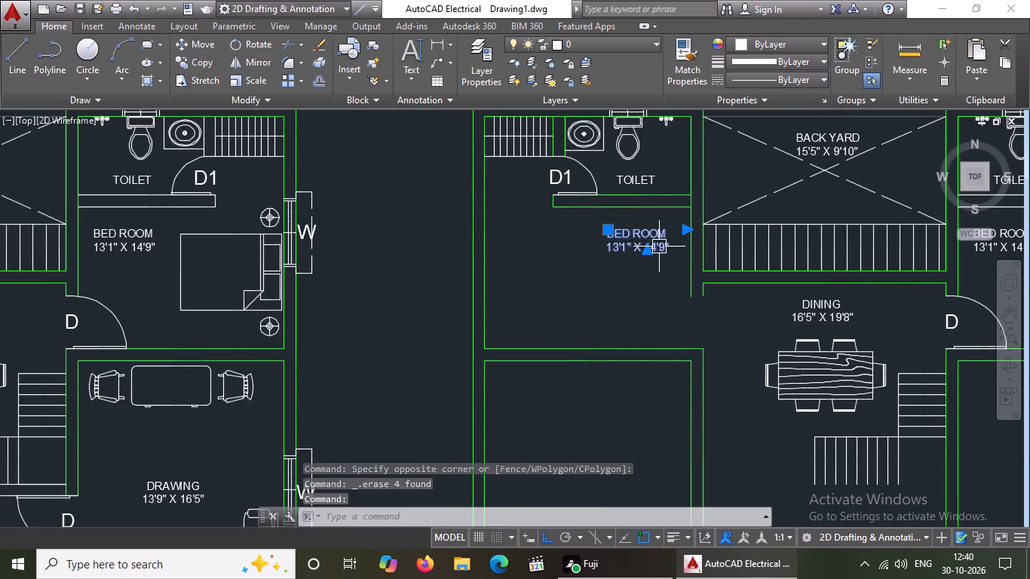
key(Delete)
click(561, 185)
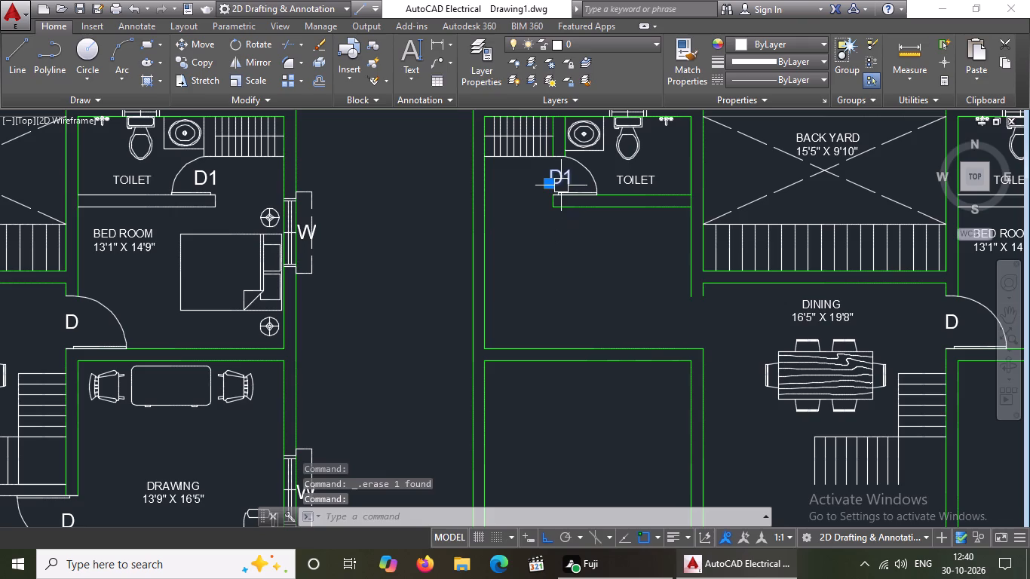
key(Delete)
click(593, 179)
key(Delete)
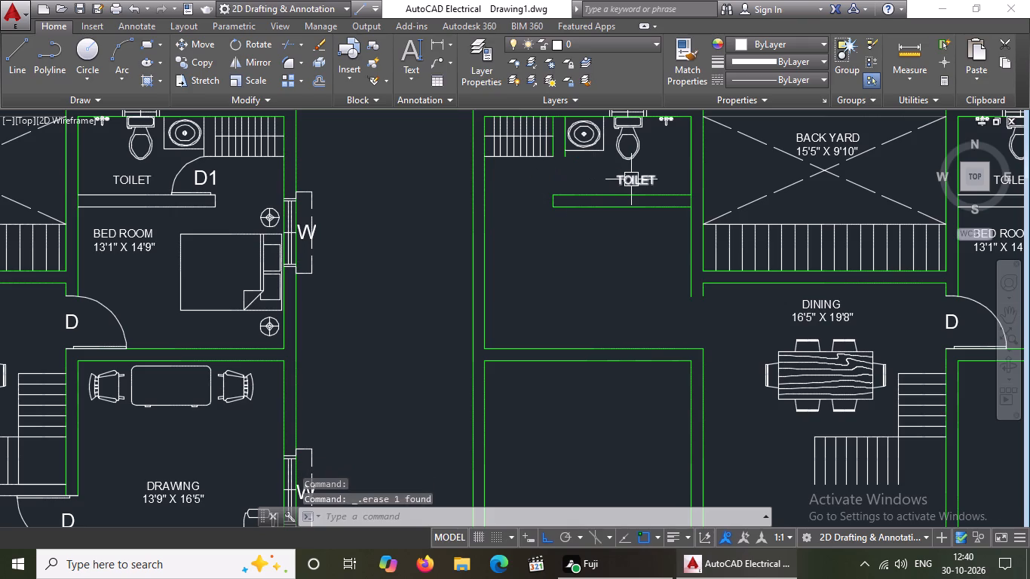
click(634, 180)
key(Delete)
Erase all the vertical tread lines of the lower stair flight southeast of the dining table.
scroll(574, 157, down, 2)
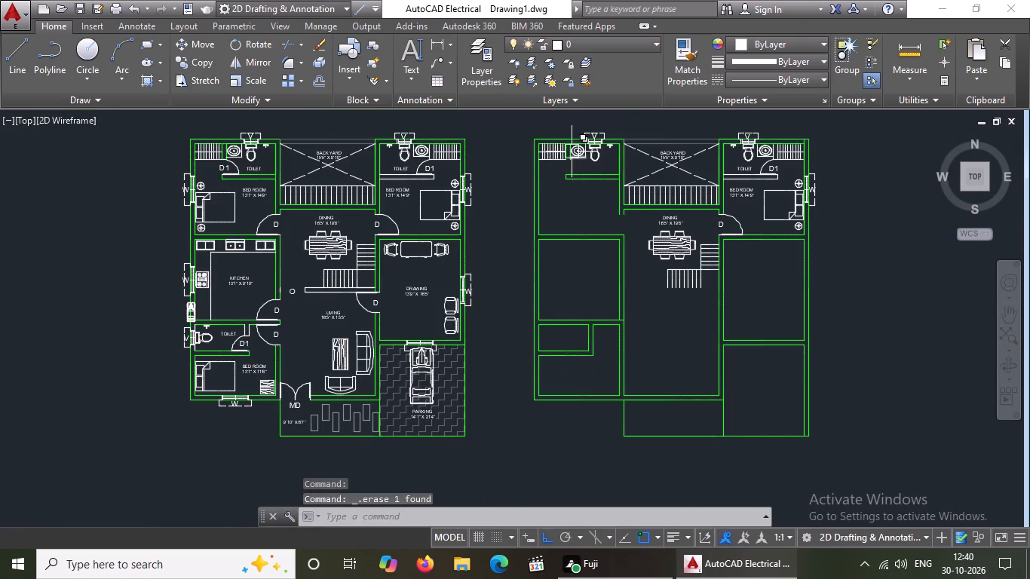
scroll(696, 263, up, 2)
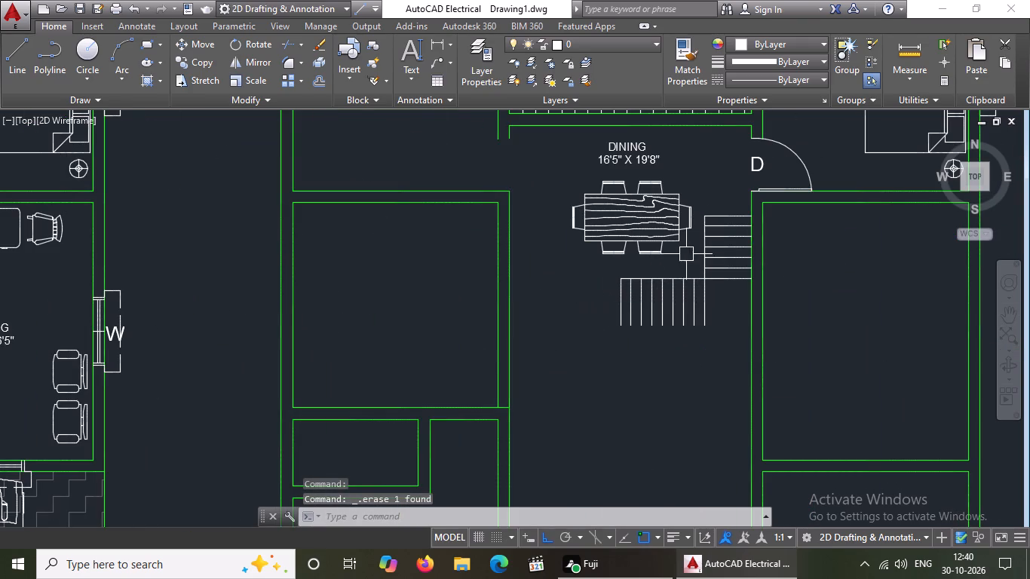
click(626, 305)
key(Delete)
click(627, 300)
key(Delete)
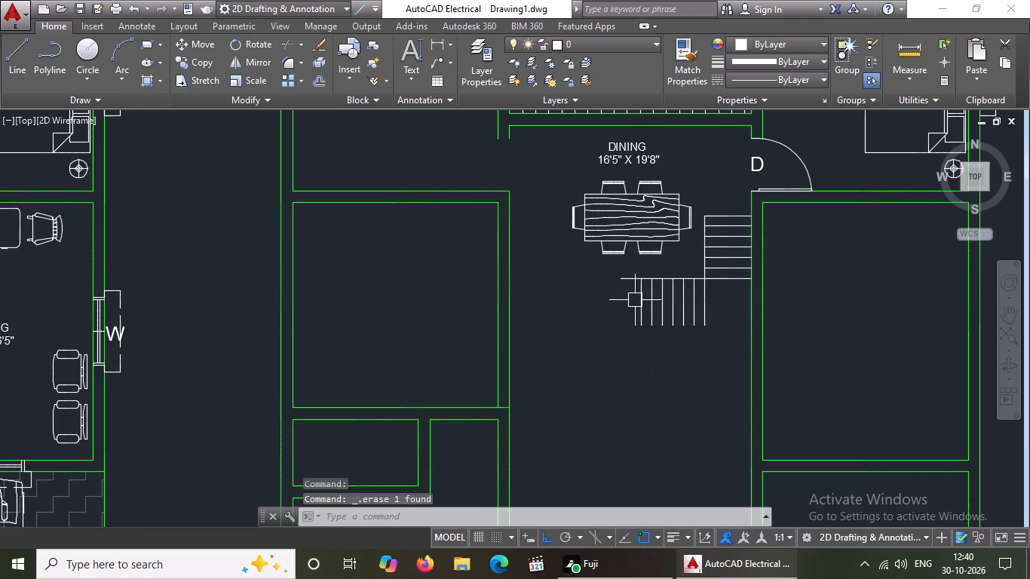
click(641, 299)
key(Delete)
click(649, 298)
key(Delete)
click(658, 293)
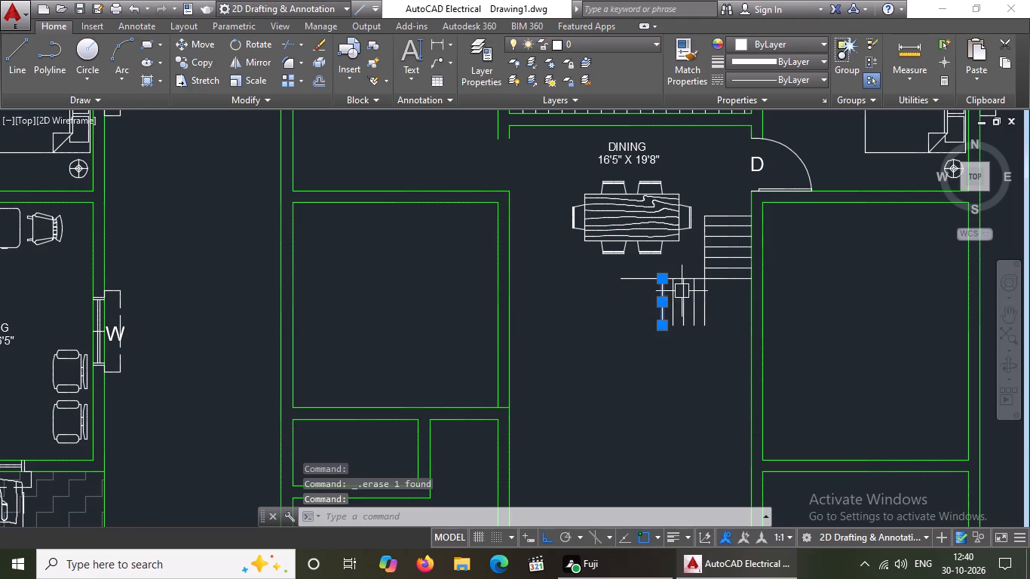
key(Delete)
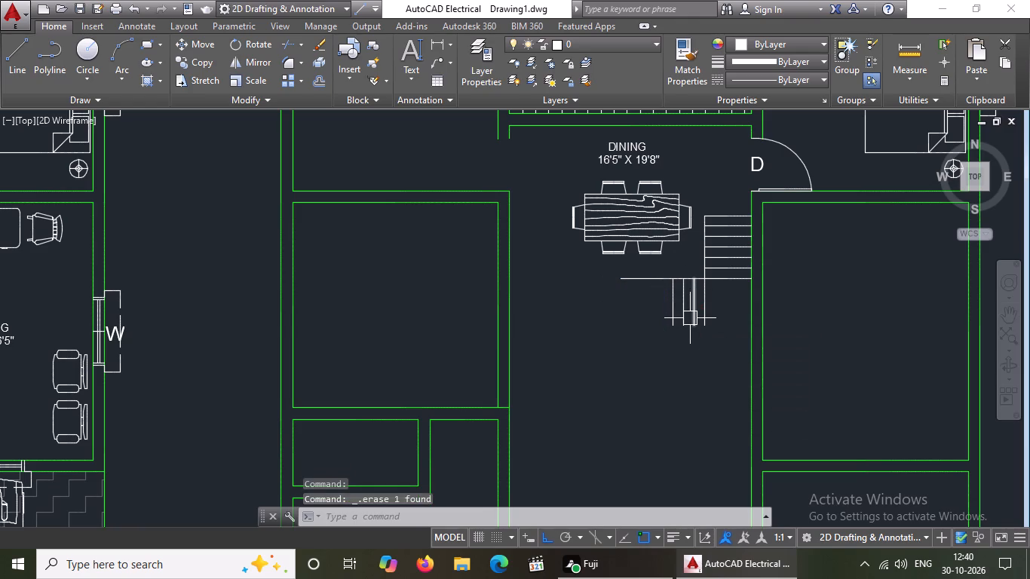
click(670, 296)
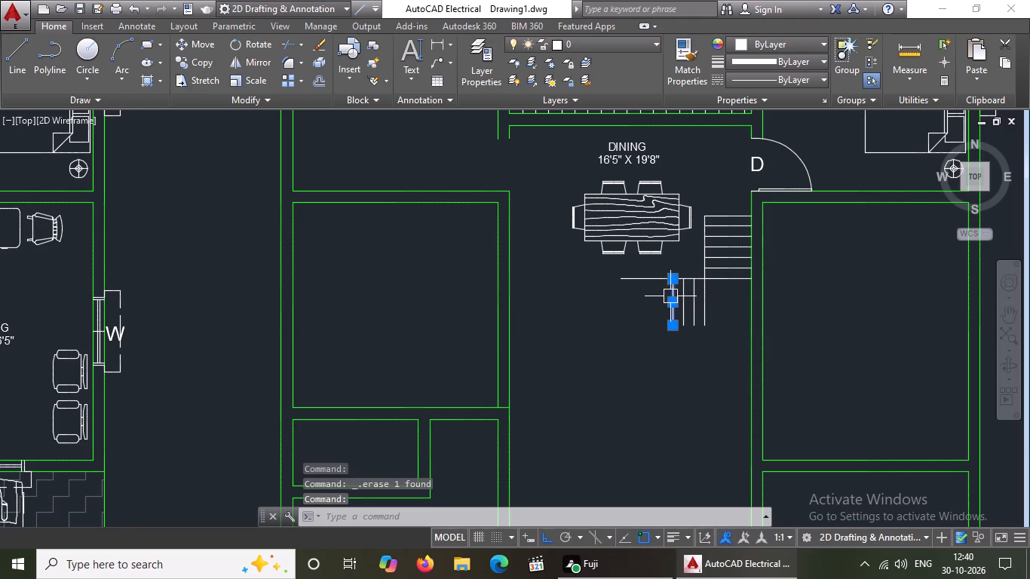
key(Delete)
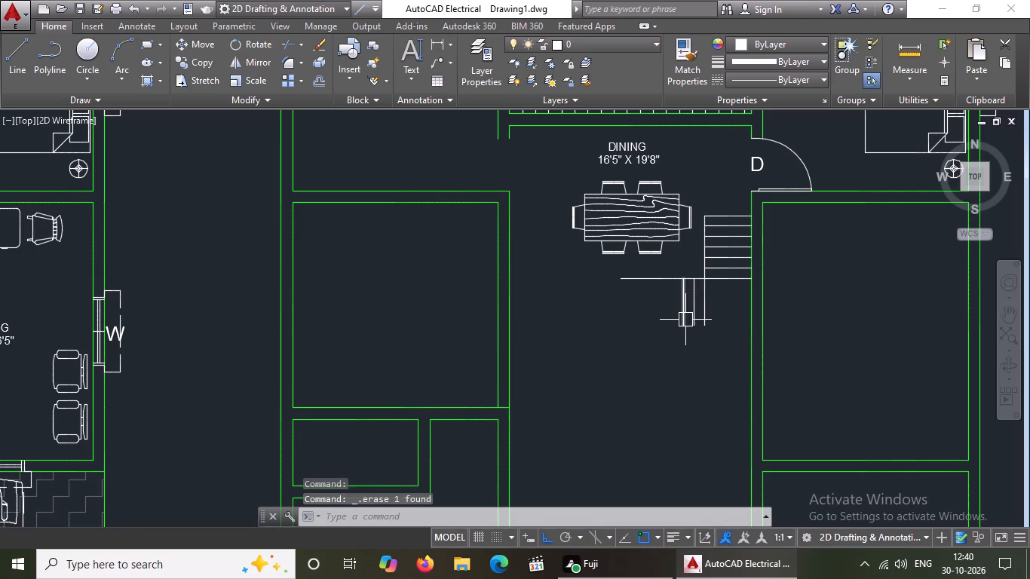
click(685, 319)
key(Delete)
click(702, 304)
key(Delete)
click(698, 319)
key(Delete)
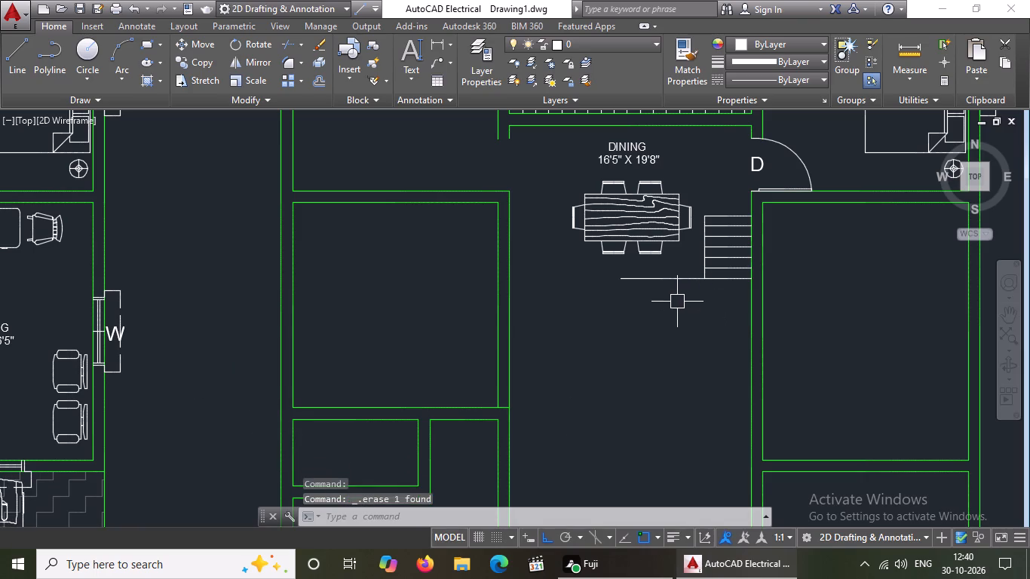
Erase the staircase's horizontal edge lines and the vertical side line of the upper flight.
click(677, 280)
key(Delete)
click(713, 276)
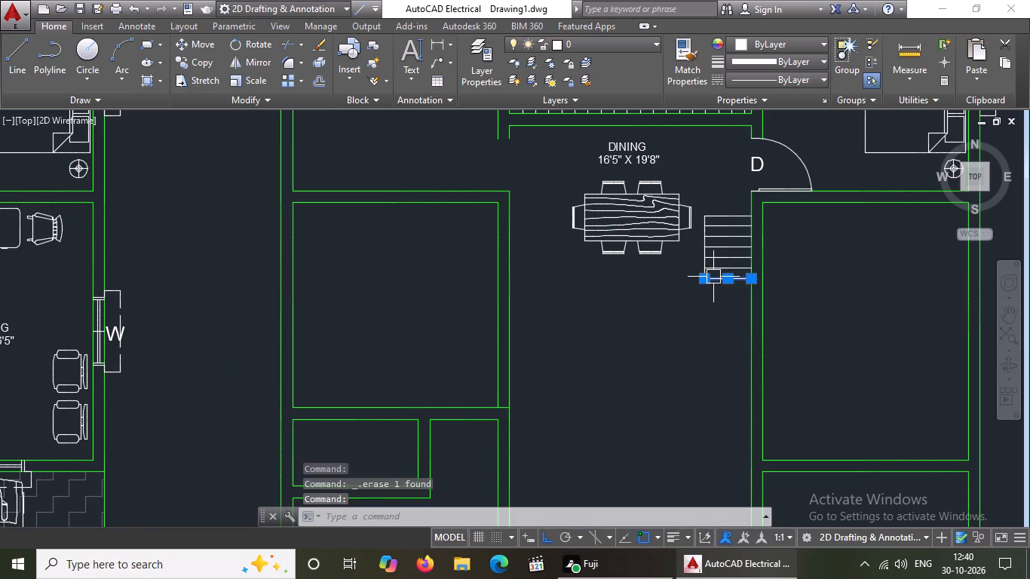
key(Delete)
click(710, 274)
key(Delete)
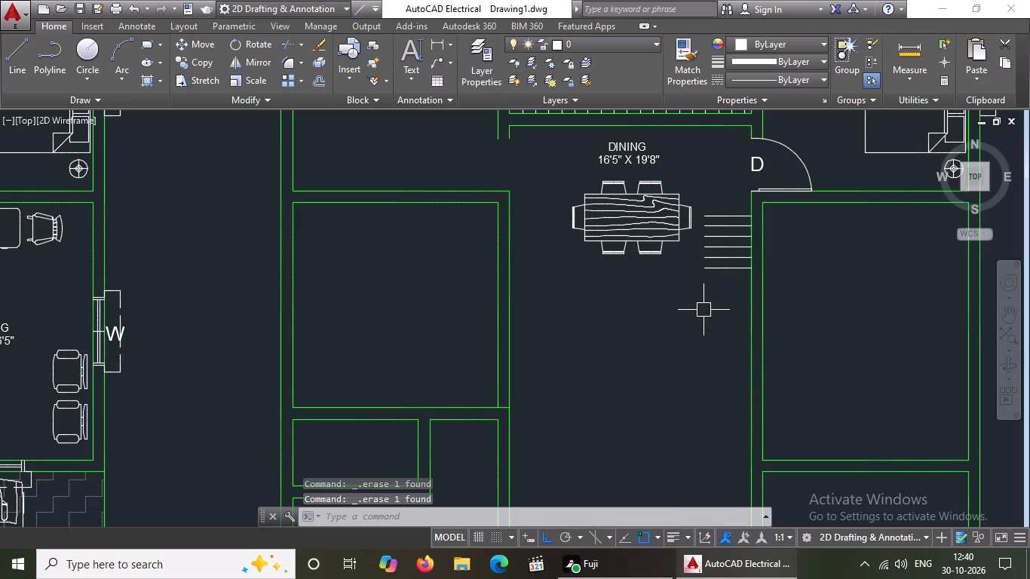
Erase the remaining horizontal tread lines of the upper stair flight beside the dining table.
click(727, 268)
key(Delete)
click(723, 256)
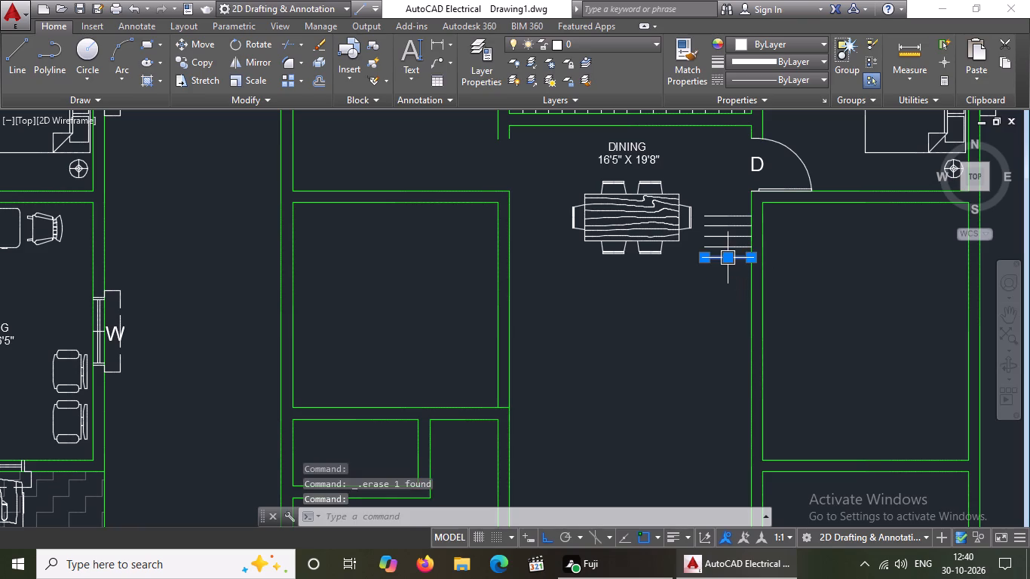
key(Delete)
click(723, 251)
key(Delete)
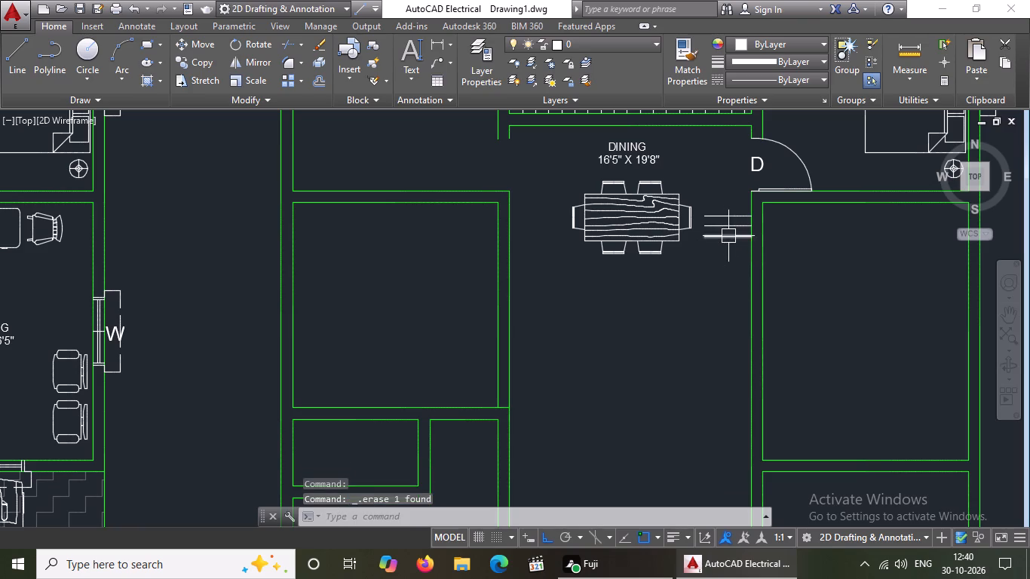
click(728, 236)
key(Delete)
click(728, 224)
key(Delete)
click(728, 213)
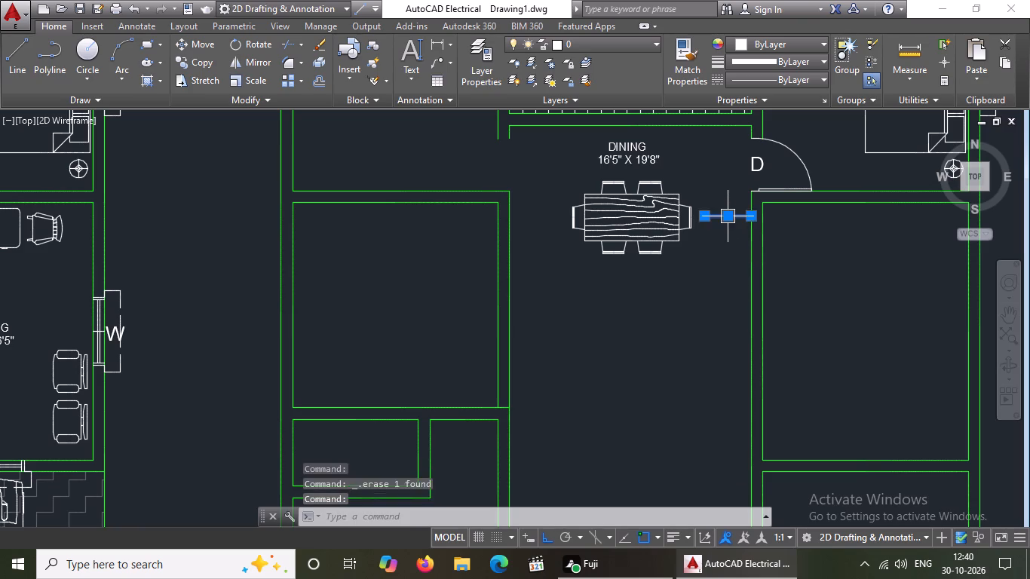
key(Delete)
Erase the dining table set and the DINING 16'5" X 19'8" label.
click(651, 221)
key(Delete)
click(642, 154)
key(Delete)
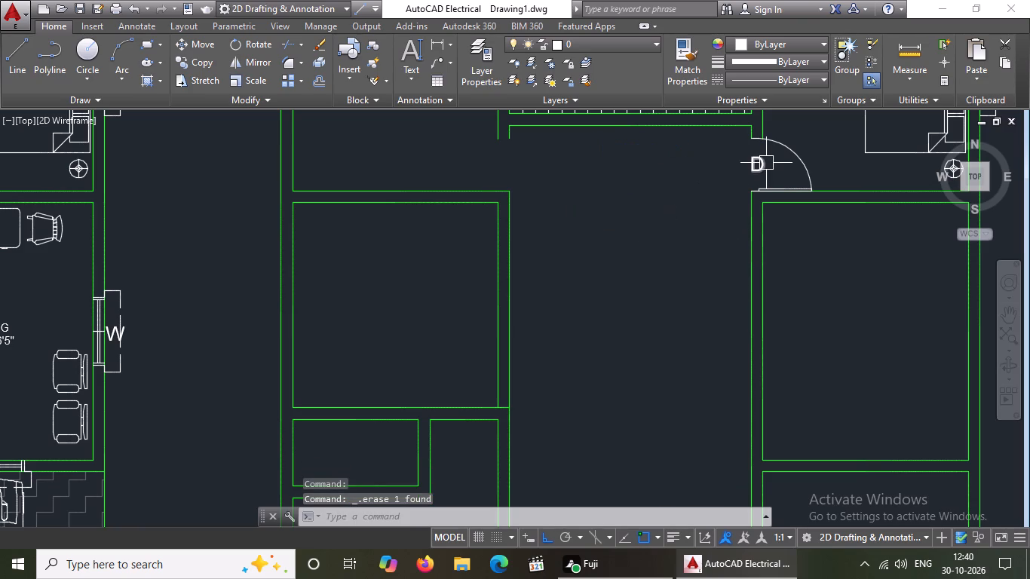
Erase the door and its D tag from the northeast bedroom's west wall beside the dining area.
click(756, 167)
key(Delete)
click(783, 155)
key(Delete)
Extend both lines of the northwest bedroom's east wall down across the door opening to close it.
scroll(506, 274, down, 4)
scroll(520, 284, up, 3)
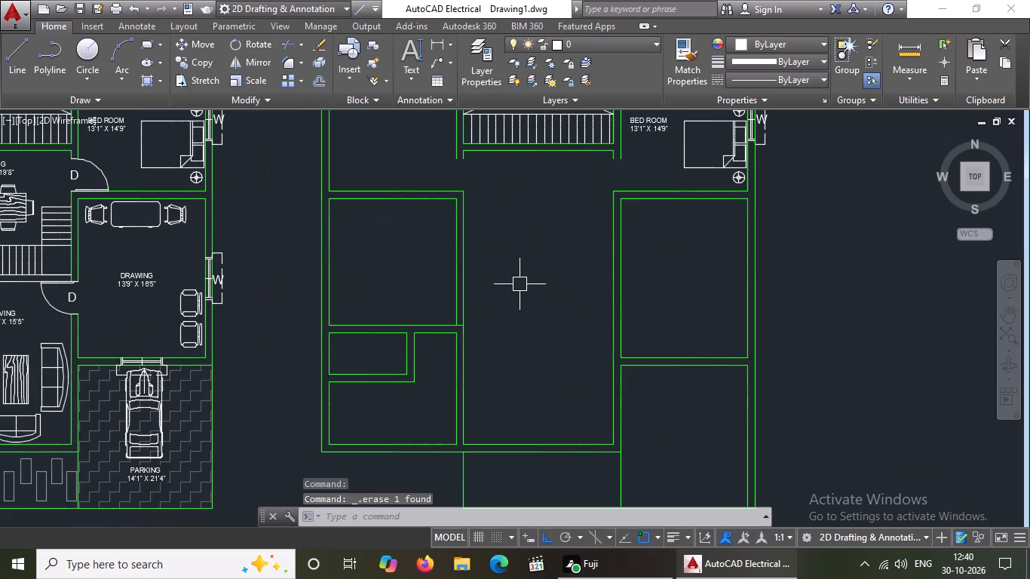
middle_drag(520, 289, 520, 336)
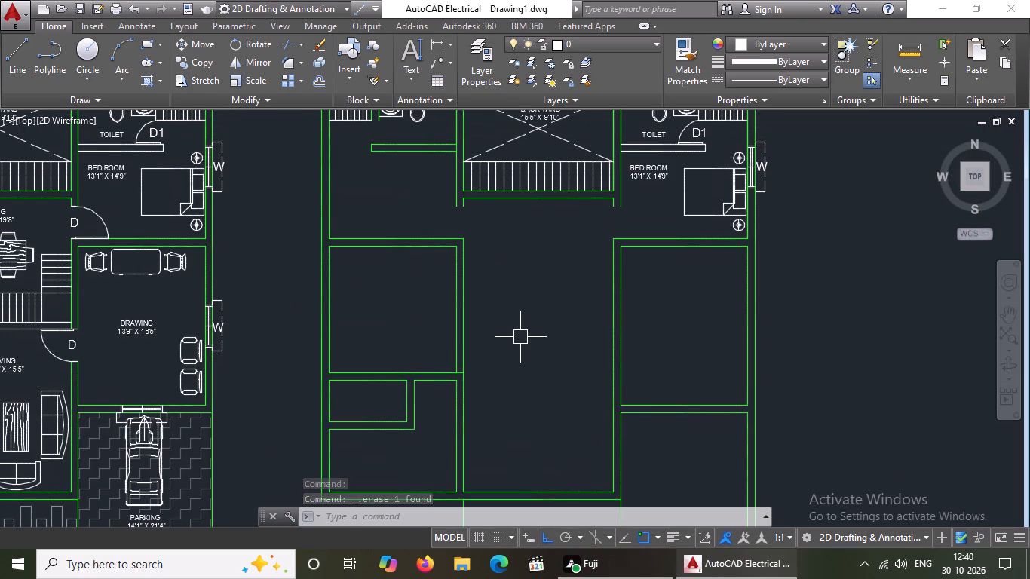
key(e)
key(x)
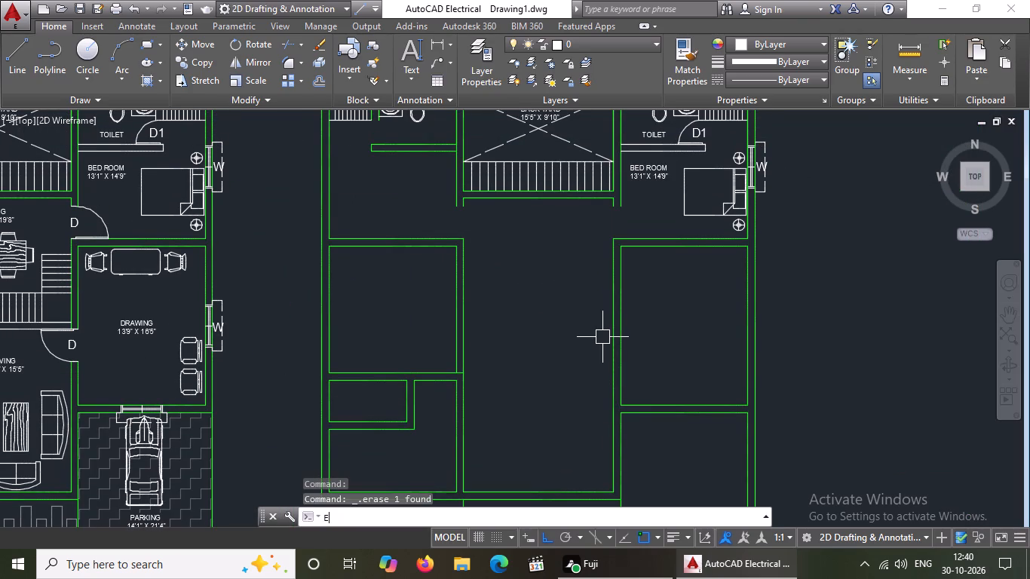
key(space)
key(space)
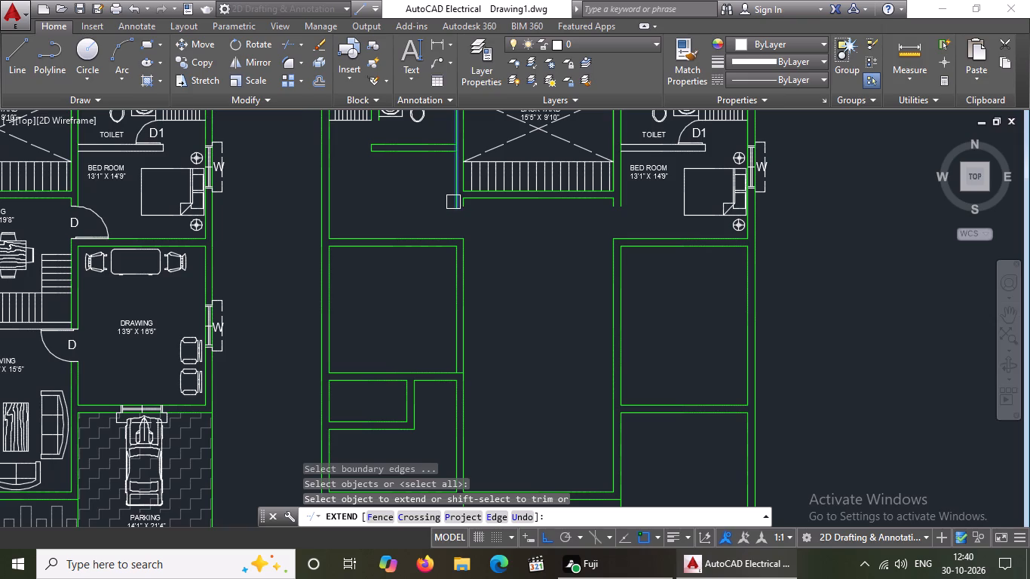
click(453, 201)
drag(456, 182, 456, 189)
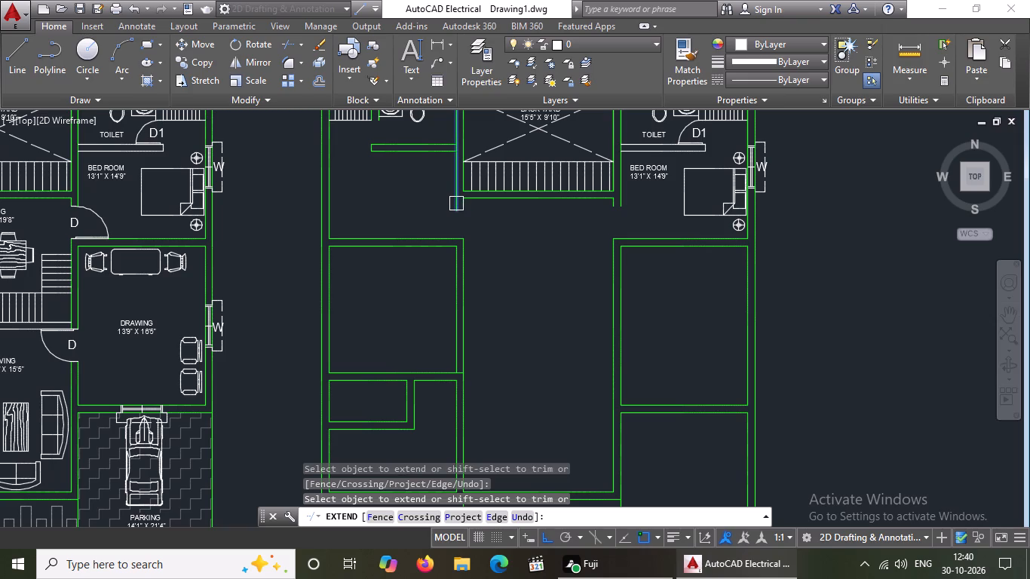
click(457, 204)
scroll(464, 201, up, 2)
click(460, 210)
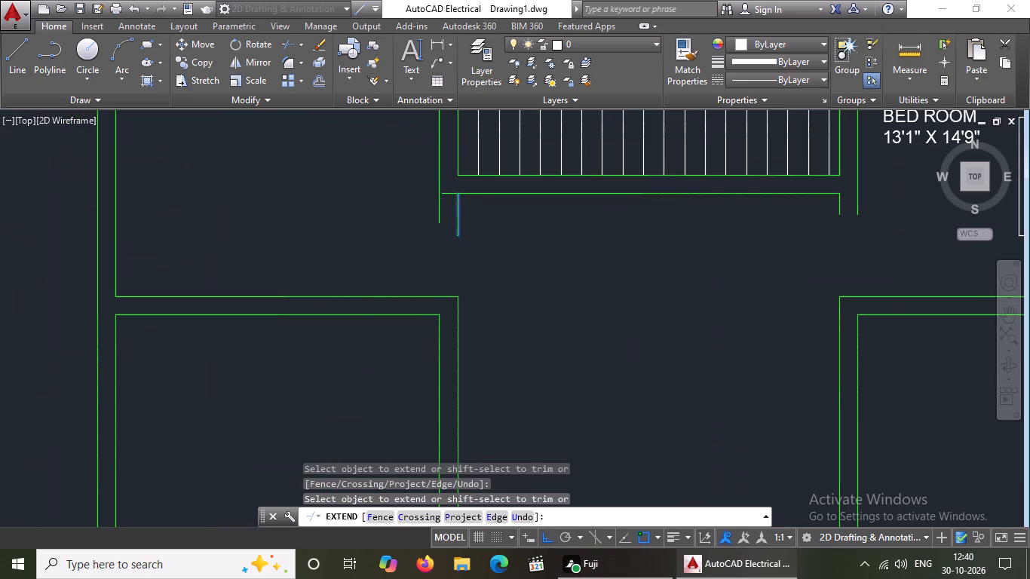
click(439, 212)
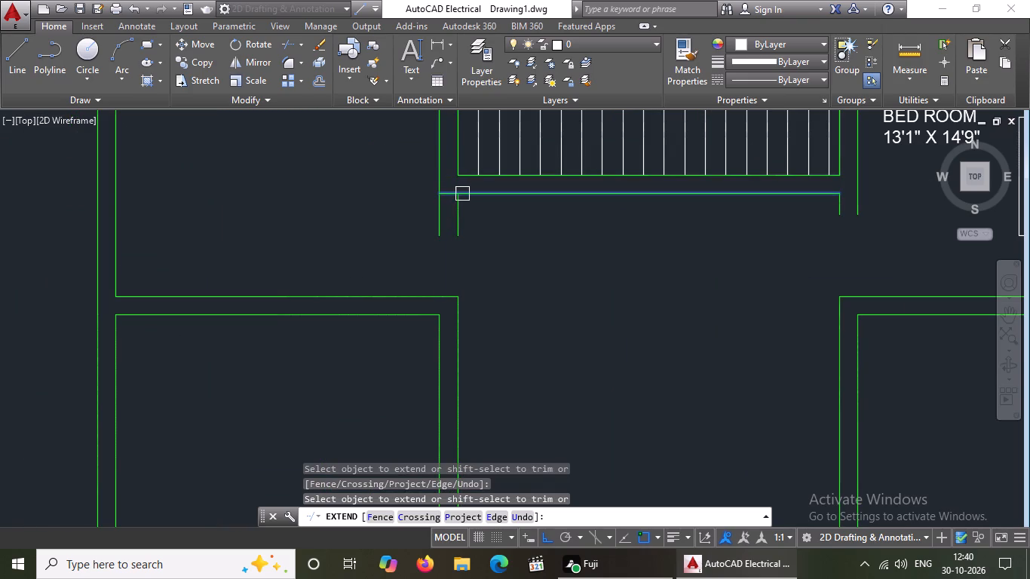
click(462, 195)
click(459, 227)
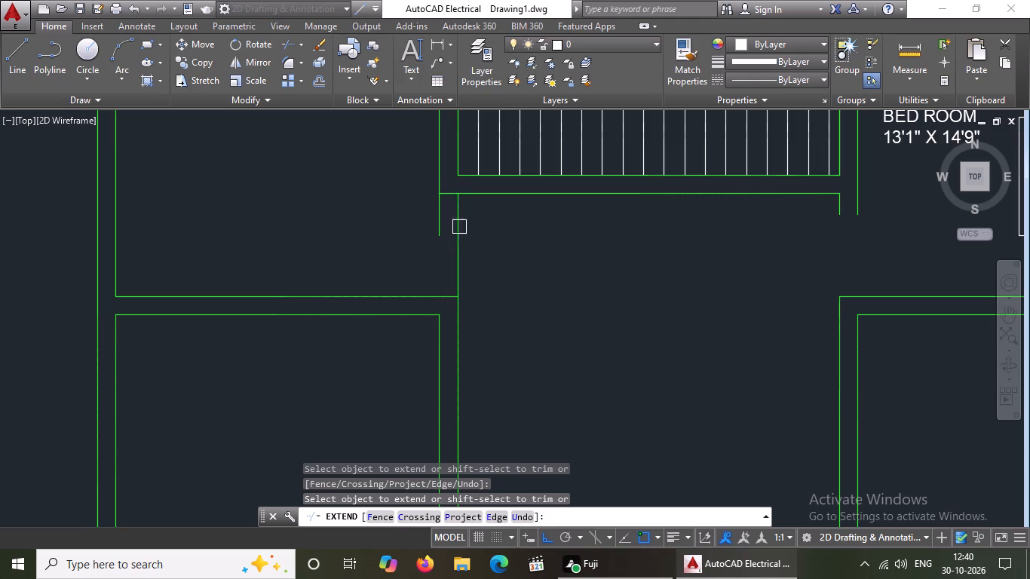
click(436, 225)
scroll(516, 293, down, 1)
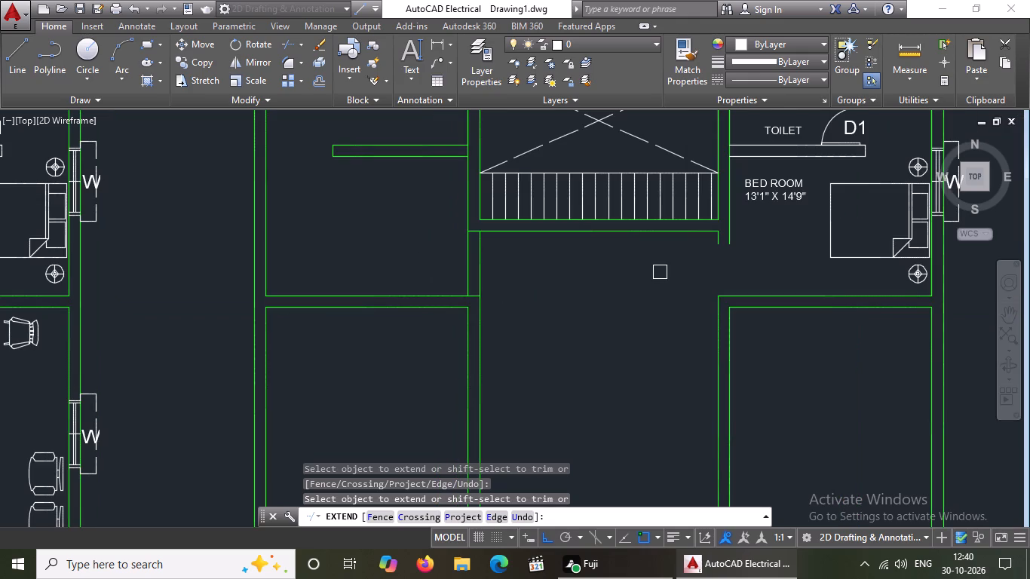
Extend both lines of the northeast bedroom's west wall down across the door opening to close it.
click(722, 244)
click(716, 240)
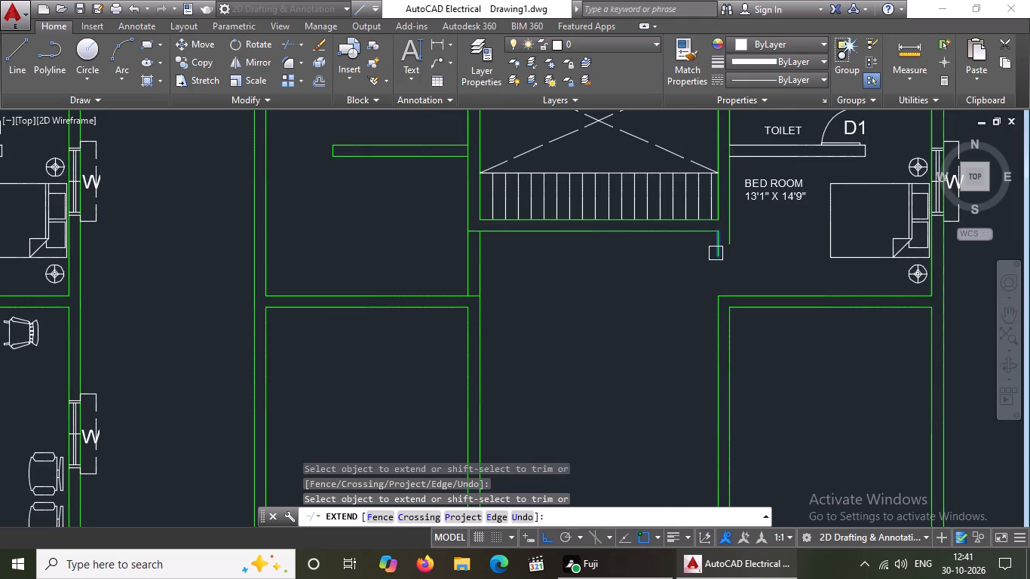
click(713, 244)
click(719, 240)
click(717, 243)
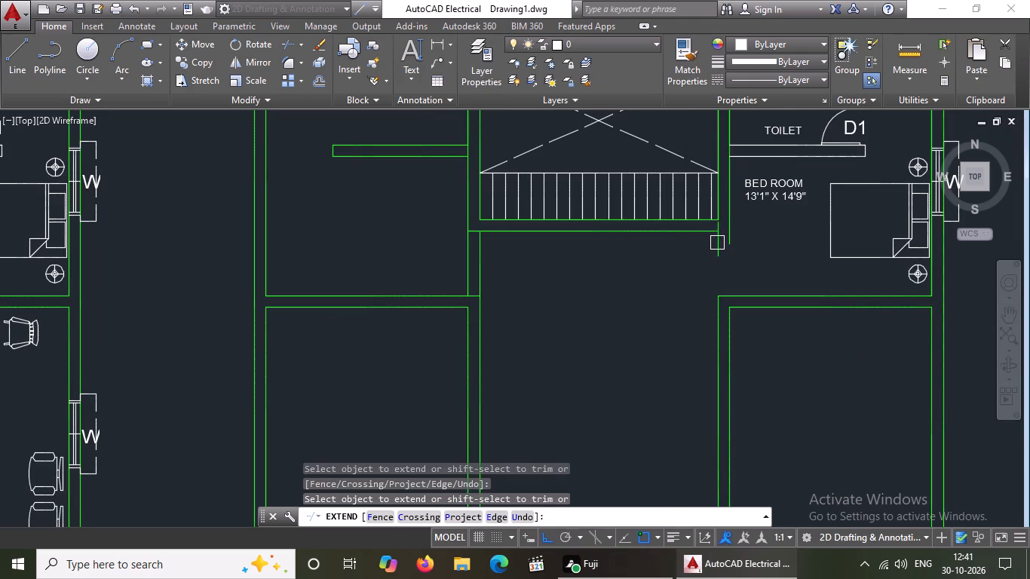
scroll(734, 238, up, 2)
click(717, 241)
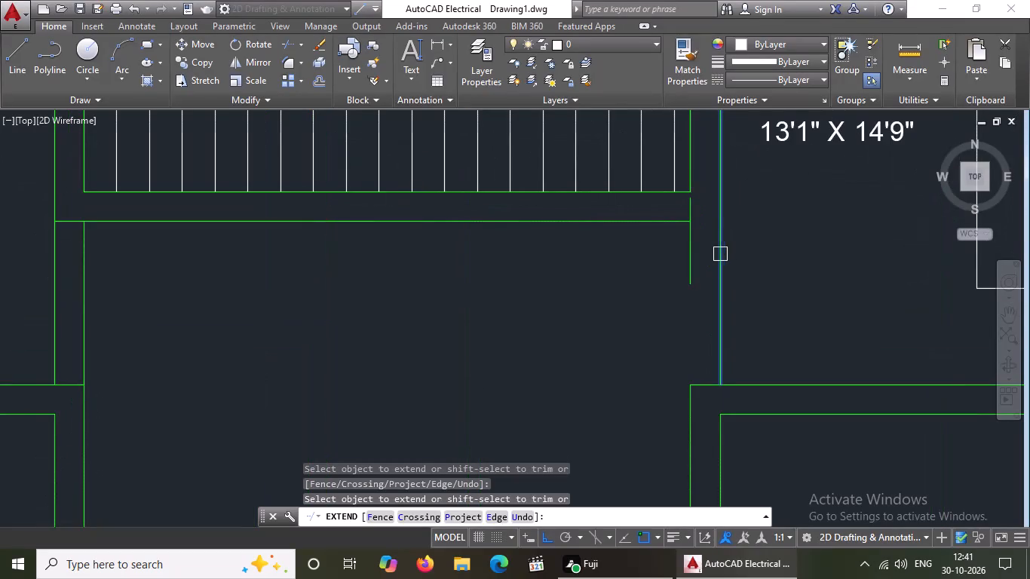
click(722, 266)
click(695, 257)
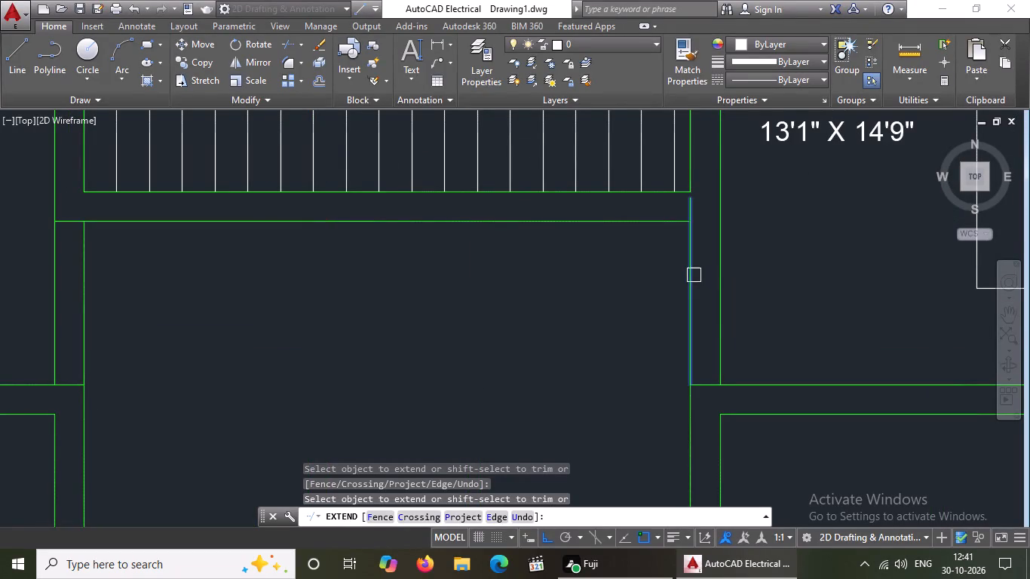
click(693, 275)
key(Escape)
key(Escape)
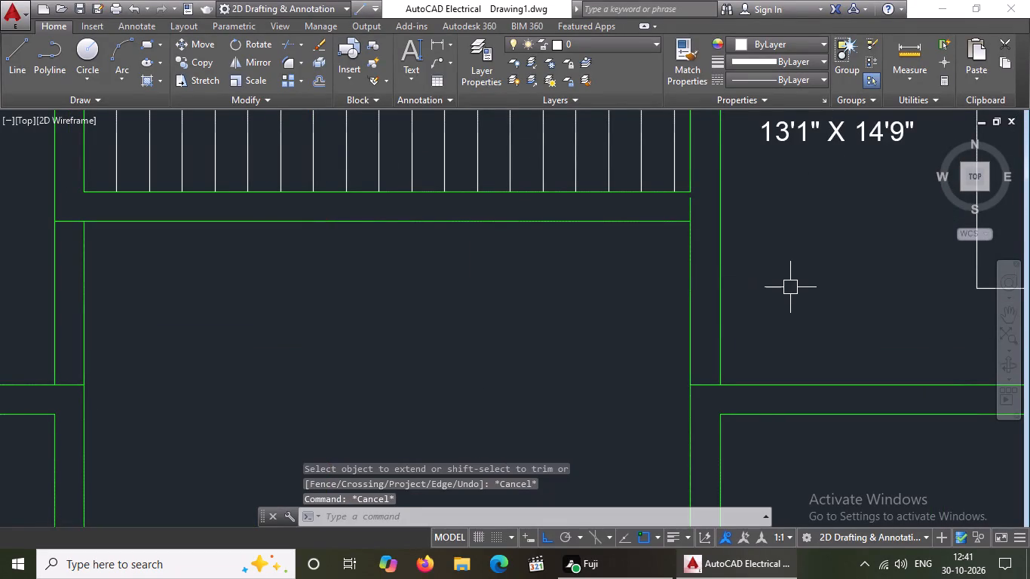
Trim the short wall-line stub protruding above the dining area's north wall at its northeast corner.
key(t)
text(R)
key(space)
key(space)
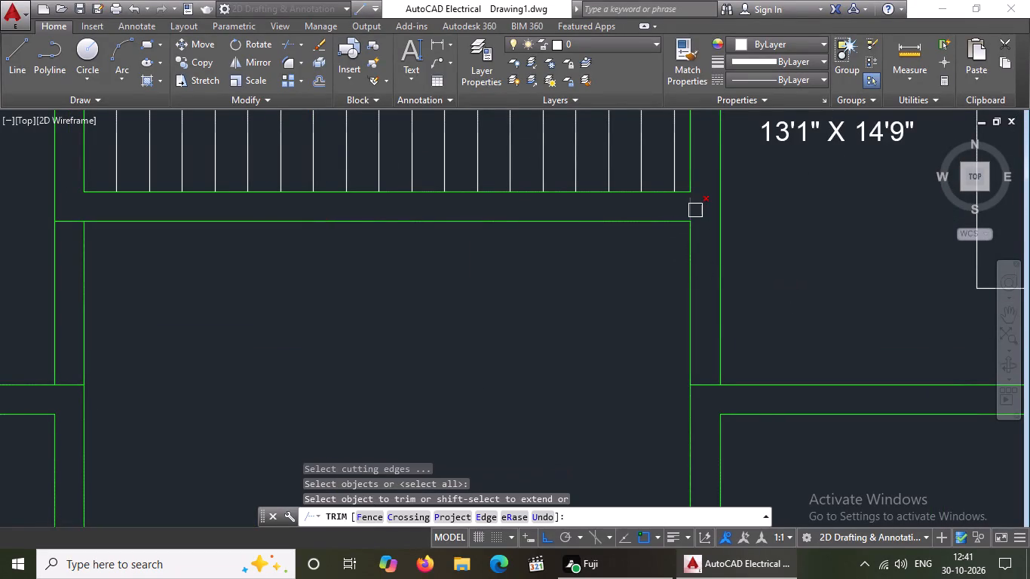
click(694, 206)
scroll(692, 210, down, 4)
key(Escape)
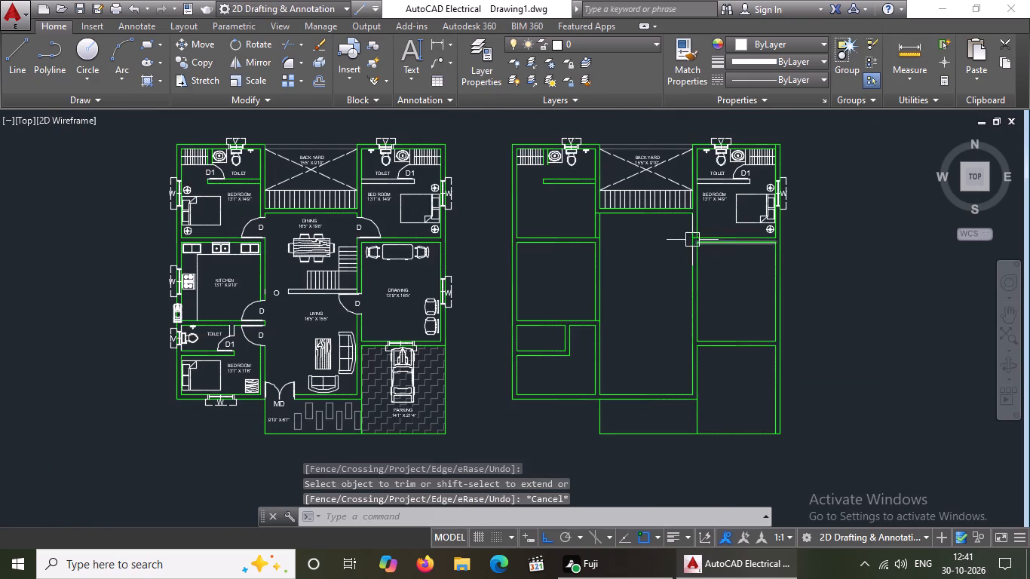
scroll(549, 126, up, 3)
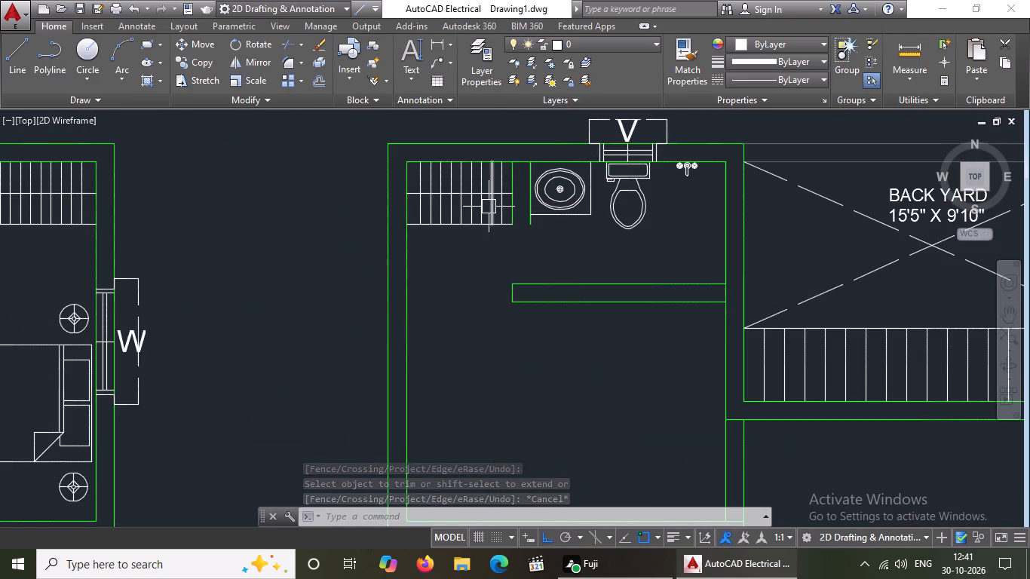
Erase the WC and the shower fitting from the northwest toilet of the copied plan.
click(618, 209)
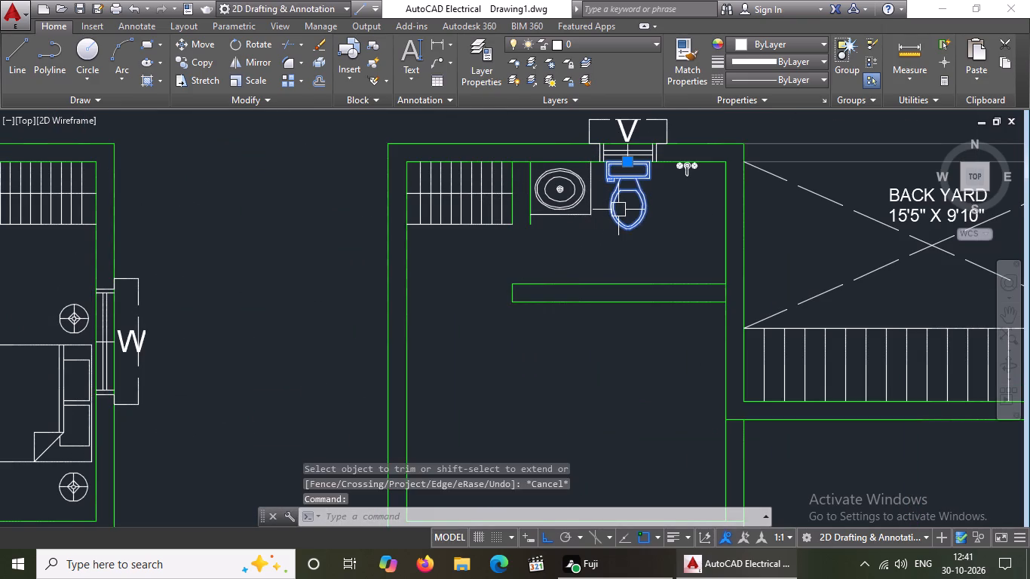
key(Delete)
click(683, 176)
key(Delete)
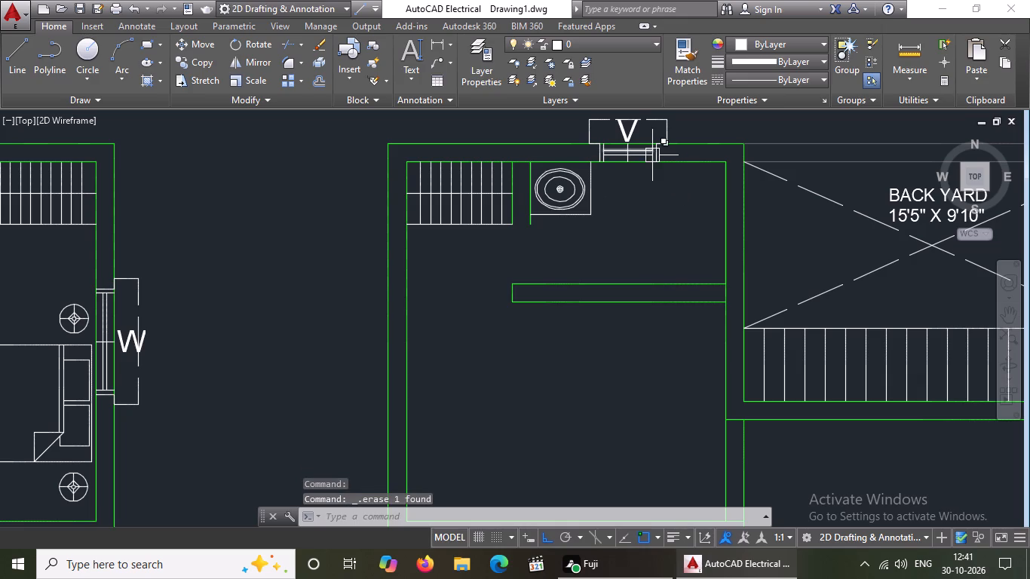
Erase the V tag above the northwest toilet's north wall, plus the top and west lines of its outline.
scroll(642, 142, down, 1)
middle_drag(642, 154, 629, 280)
scroll(624, 249, up, 2)
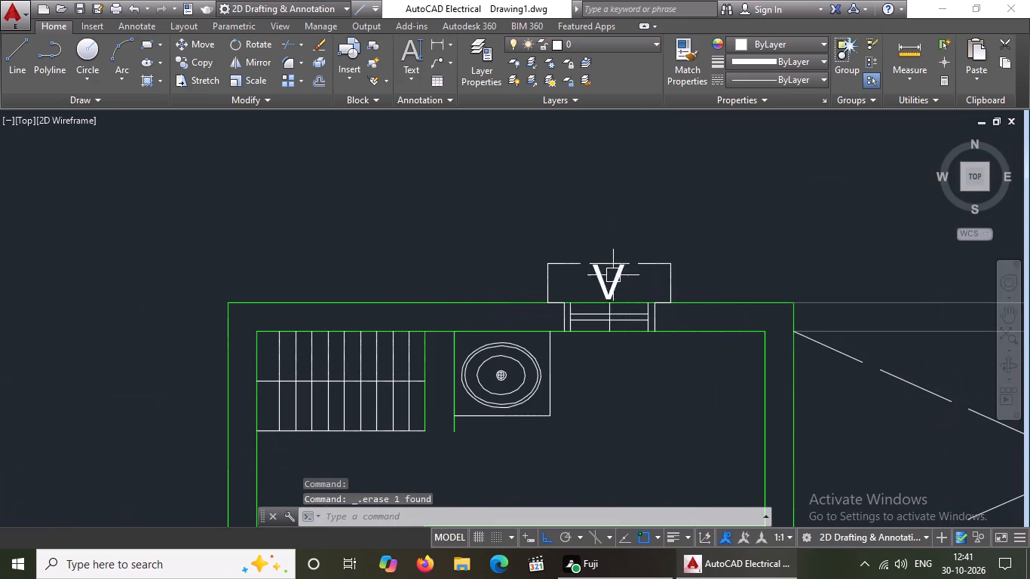
click(613, 276)
key(Delete)
click(605, 251)
click(605, 265)
key(Delete)
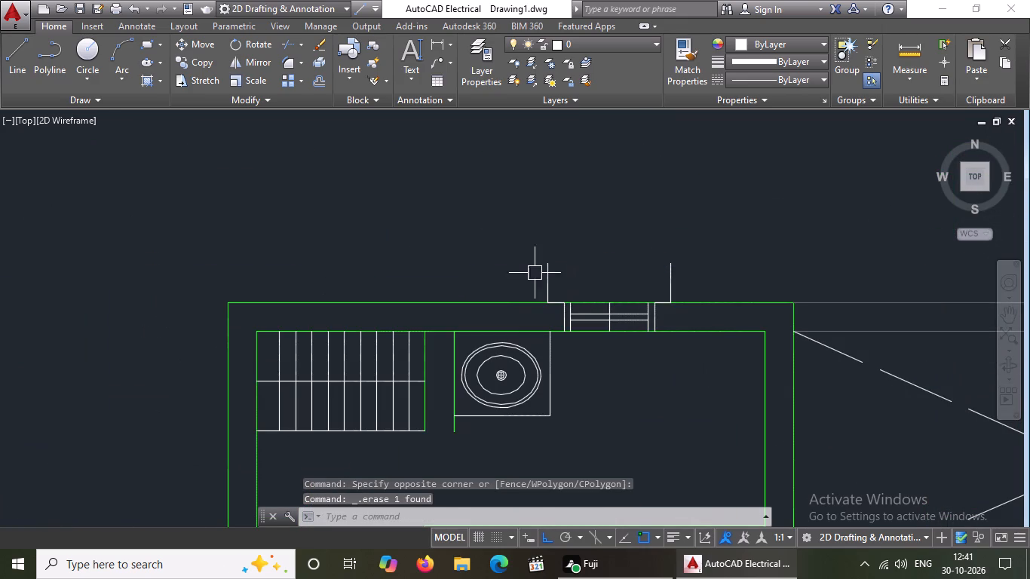
drag(511, 246, 530, 281)
click(559, 309)
key(Delete)
Erase the ventilator's jamb lines, glazing lines and centre line from the northwest toilet's north wall, plus the short sill line on its west side.
click(554, 281)
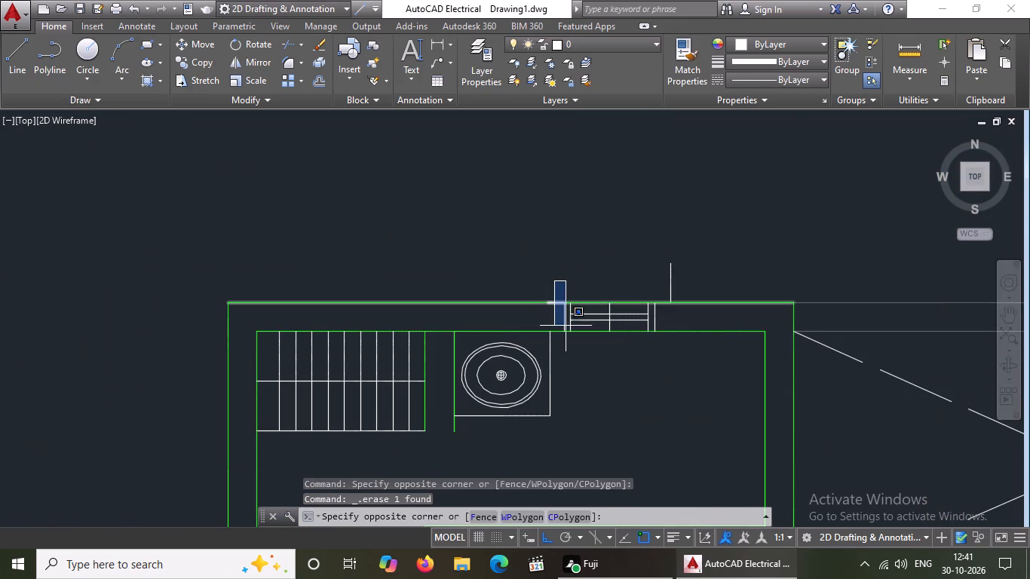
click(572, 342)
key(Delete)
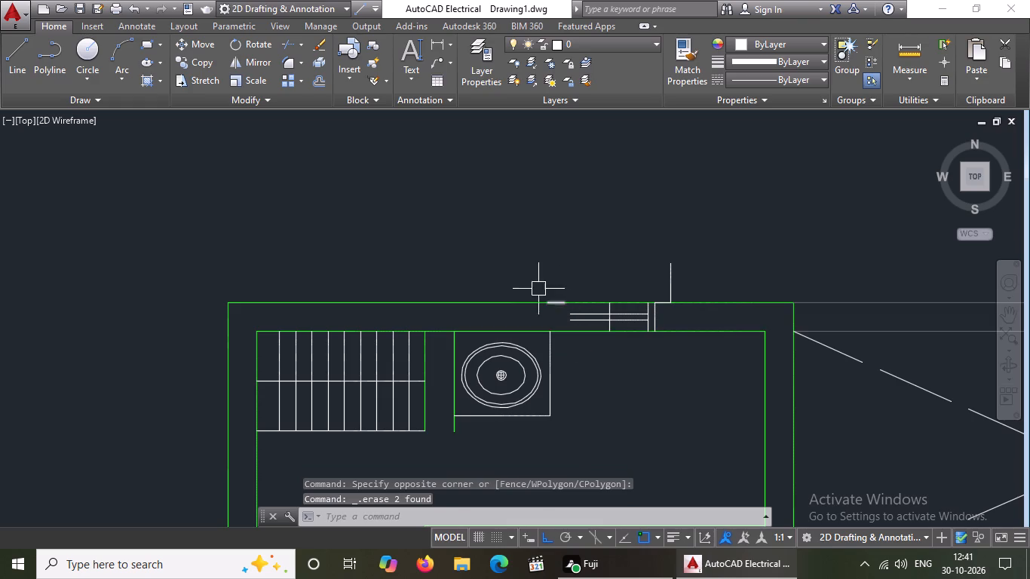
drag(535, 281, 546, 303)
click(599, 327)
key(Delete)
click(594, 316)
key(Delete)
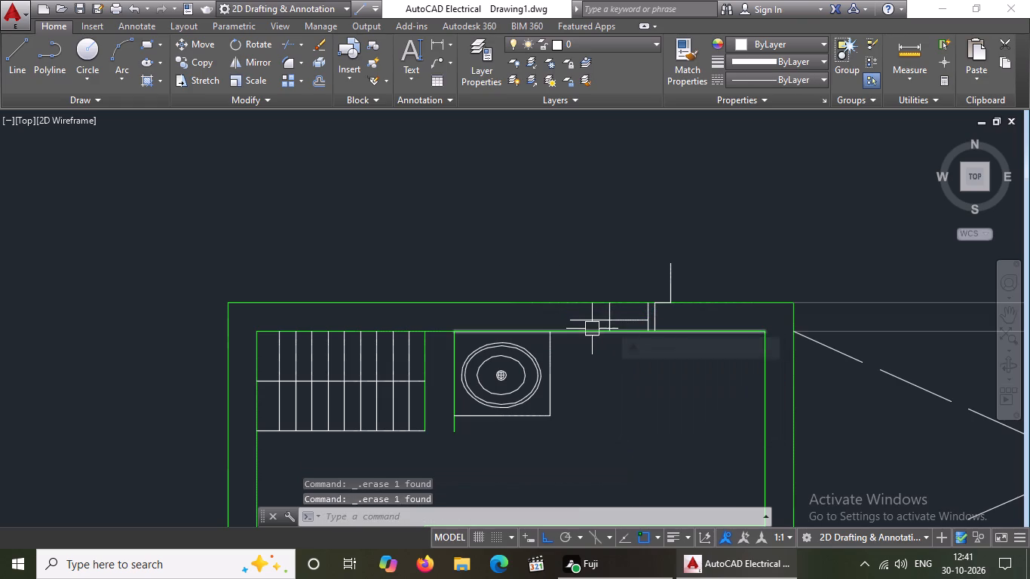
click(590, 321)
key(Delete)
click(607, 312)
key(Delete)
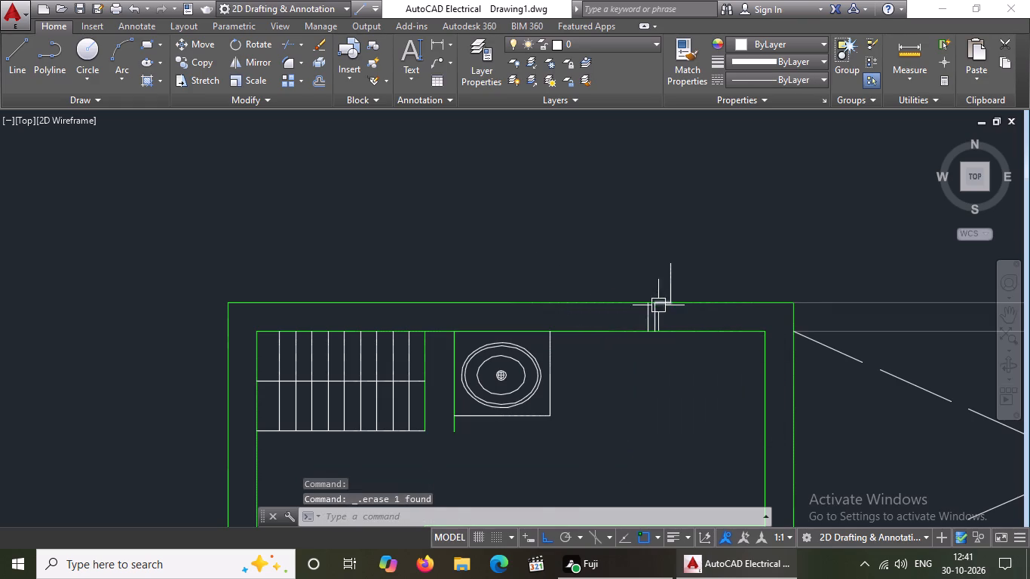
click(664, 316)
click(630, 323)
key(Delete)
Erase the leftover vertical outline line and short sill line on the east side of the removed northwest ventilator.
drag(676, 274, 673, 285)
key(Delete)
drag(636, 290, 641, 299)
click(664, 323)
key(Delete)
drag(633, 278, 661, 335)
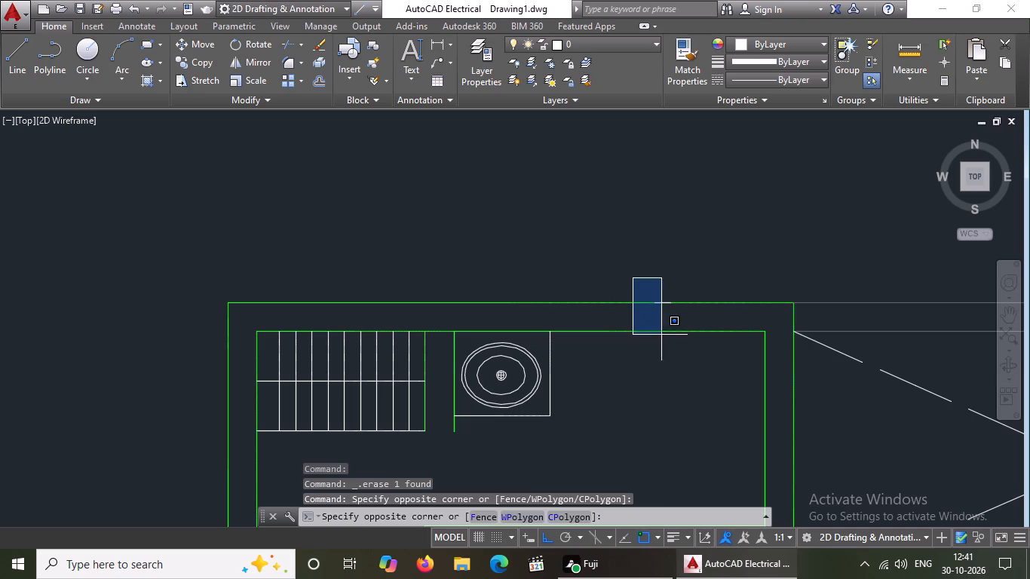
drag(661, 335, 666, 339)
click(697, 323)
key(Delete)
Erase the washbasin and both counter edge lines from the northwest toilet.
click(508, 375)
key(Delete)
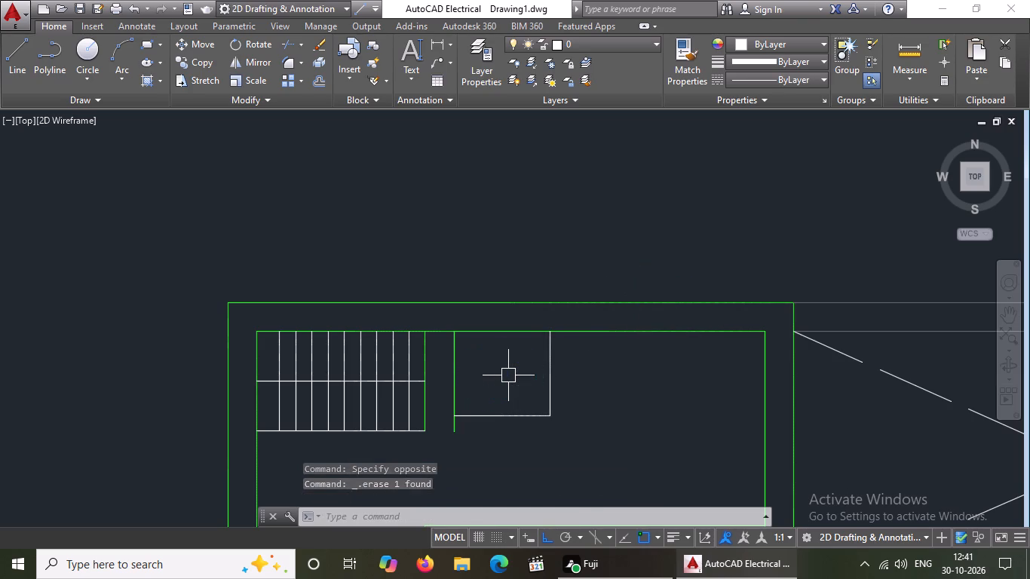
click(518, 415)
key(Delete)
key(Delete)
click(547, 385)
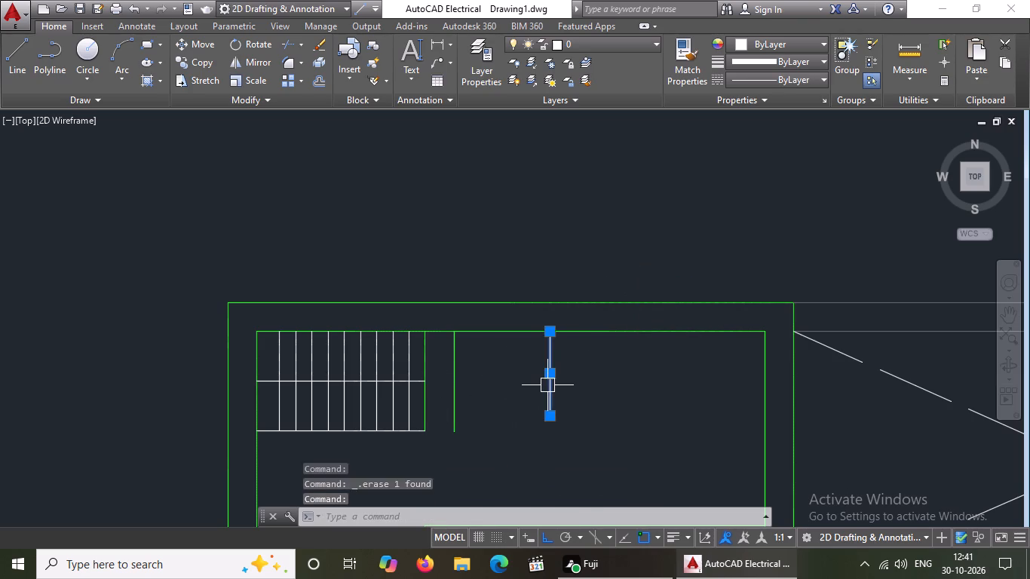
key(Delete)
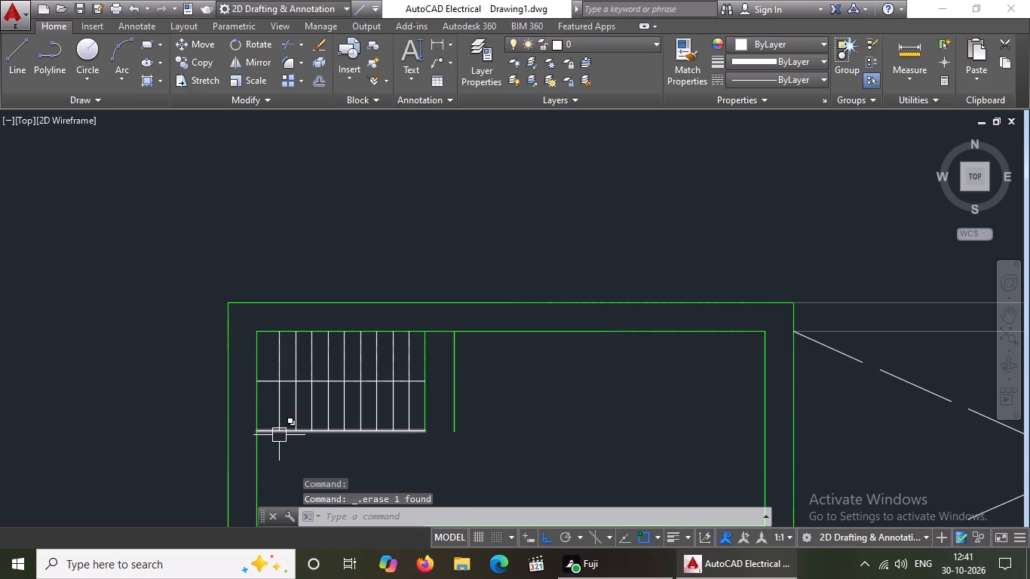
Erase the wardrobe in the northwest corner: its front line, all the vertical hatch lines and the horizontal centre line.
click(283, 434)
key(Delete)
click(278, 410)
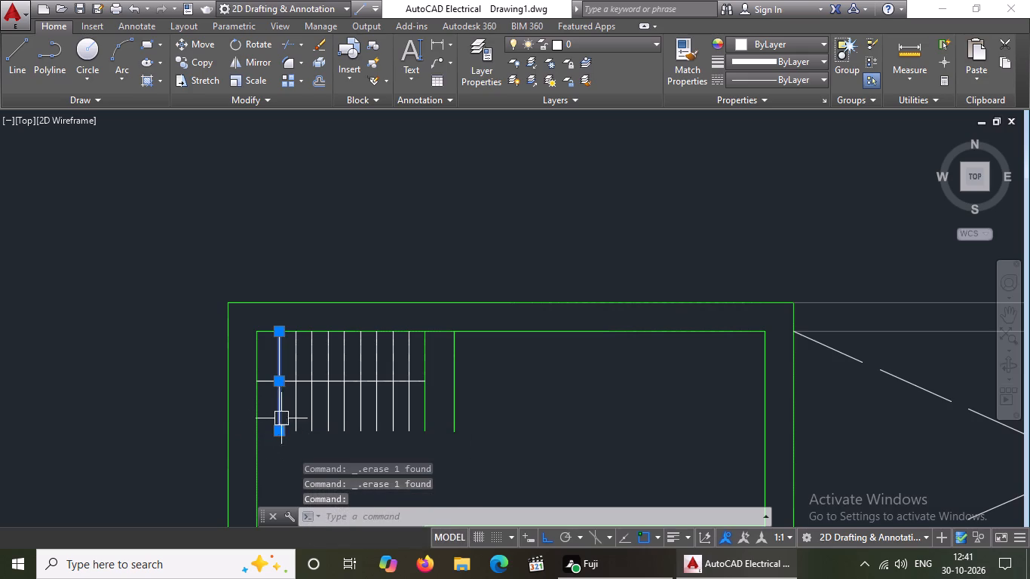
key(Delete)
click(296, 414)
key(Delete)
click(314, 408)
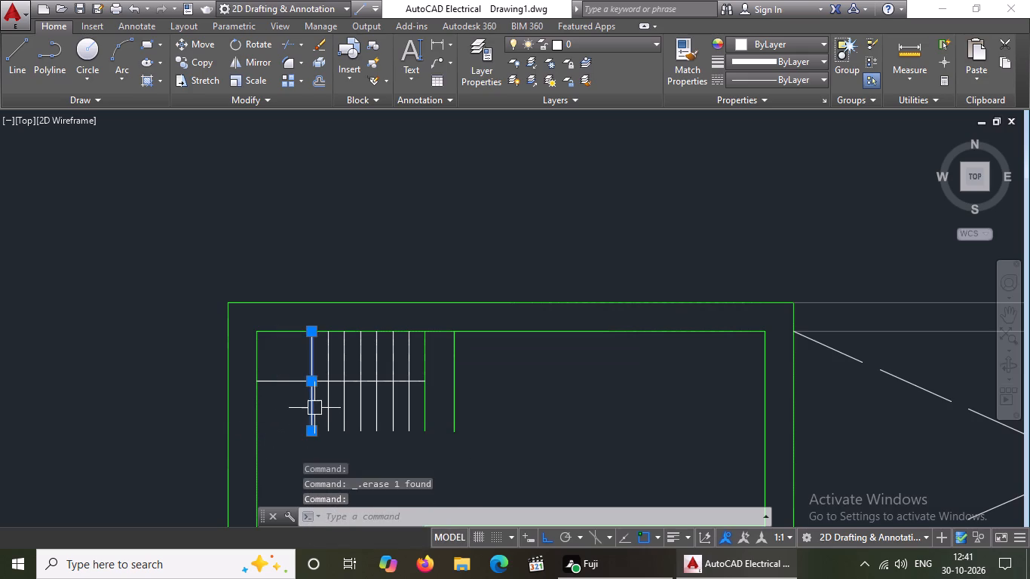
key(Delete)
click(332, 403)
key(Delete)
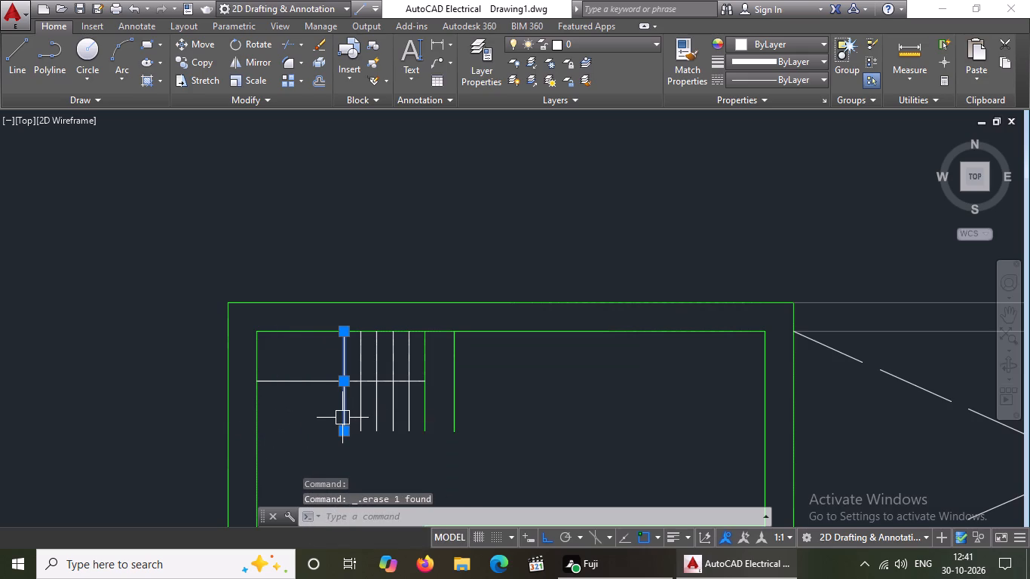
click(342, 418)
key(Delete)
click(361, 391)
key(Delete)
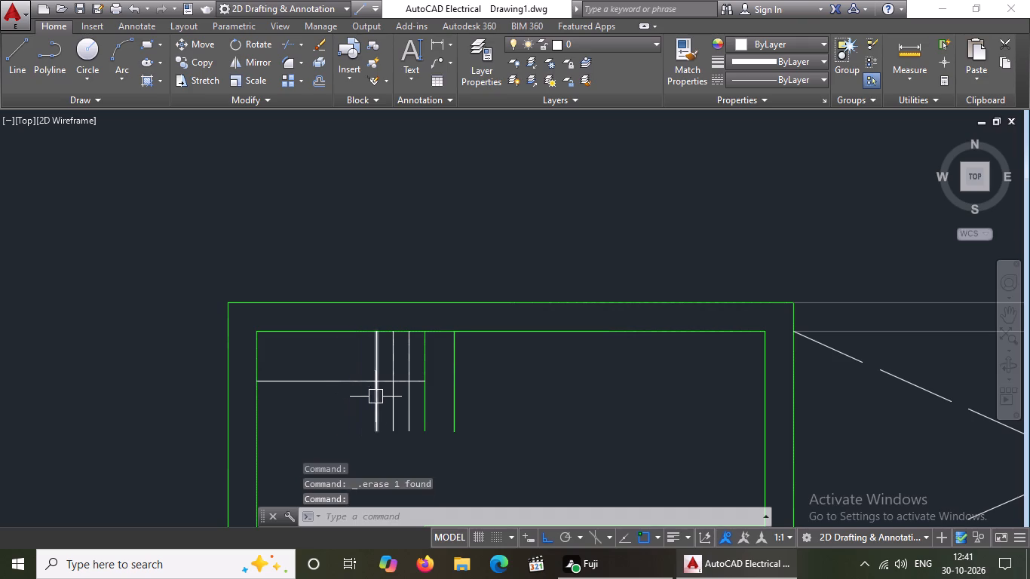
click(376, 408)
key(Delete)
click(387, 402)
key(Delete)
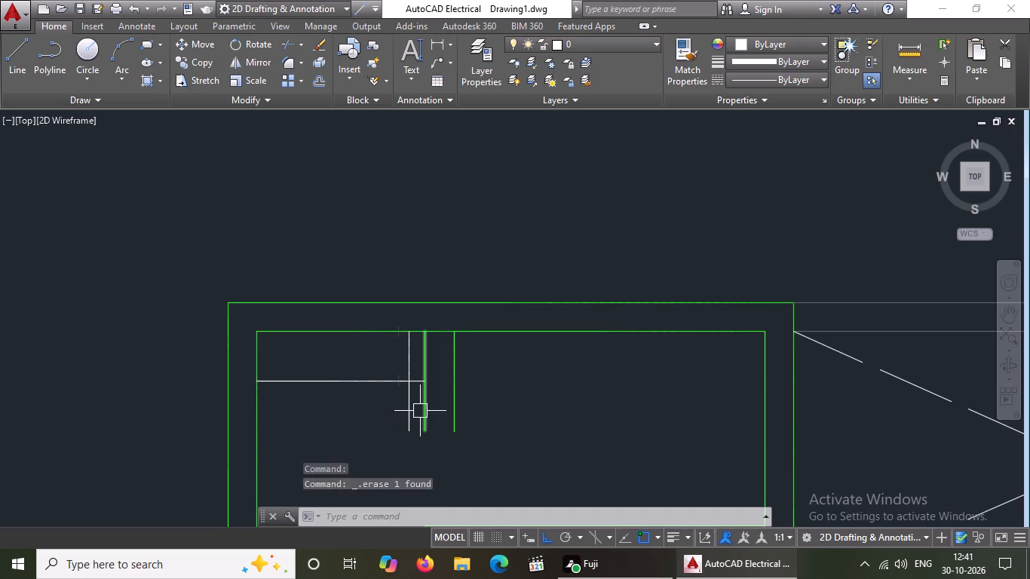
click(407, 409)
key(Delete)
click(409, 375)
click(409, 388)
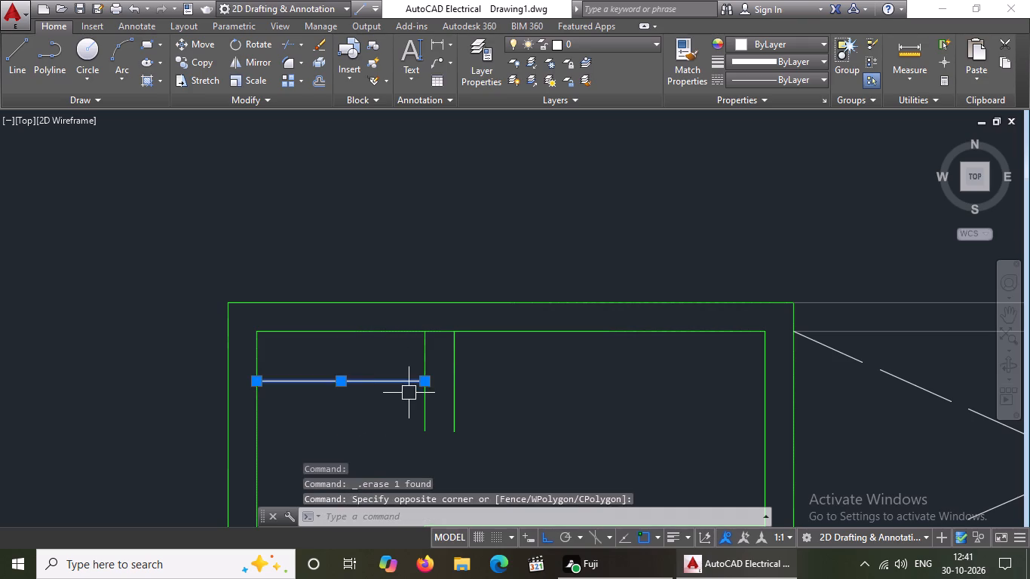
key(Delete)
Extend both lines of the northwest toilet's short west wall down to its south wall, closing the door opening.
scroll(409, 393, down, 3)
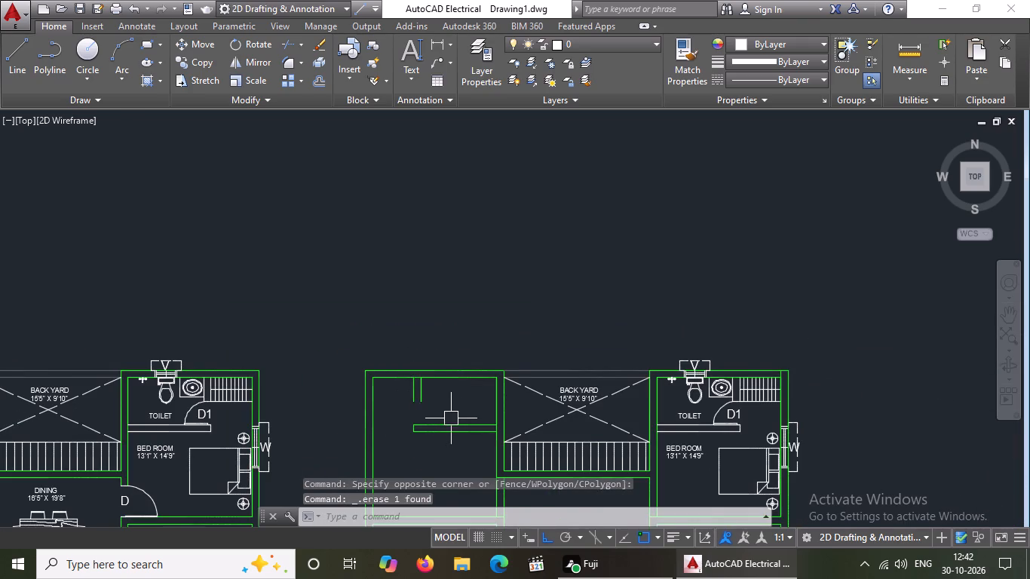
key(e)
key(x)
key(space)
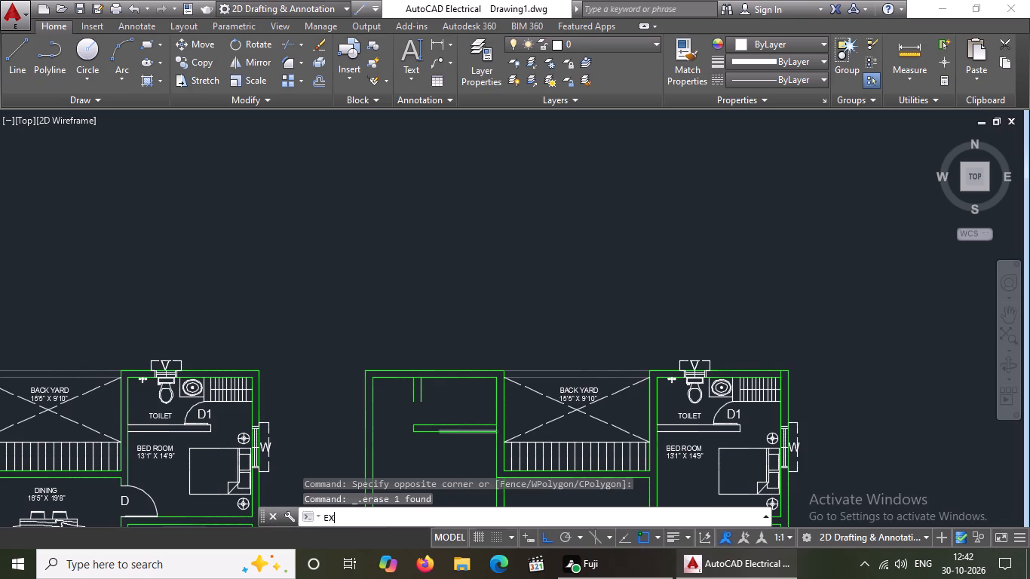
key(space)
click(422, 402)
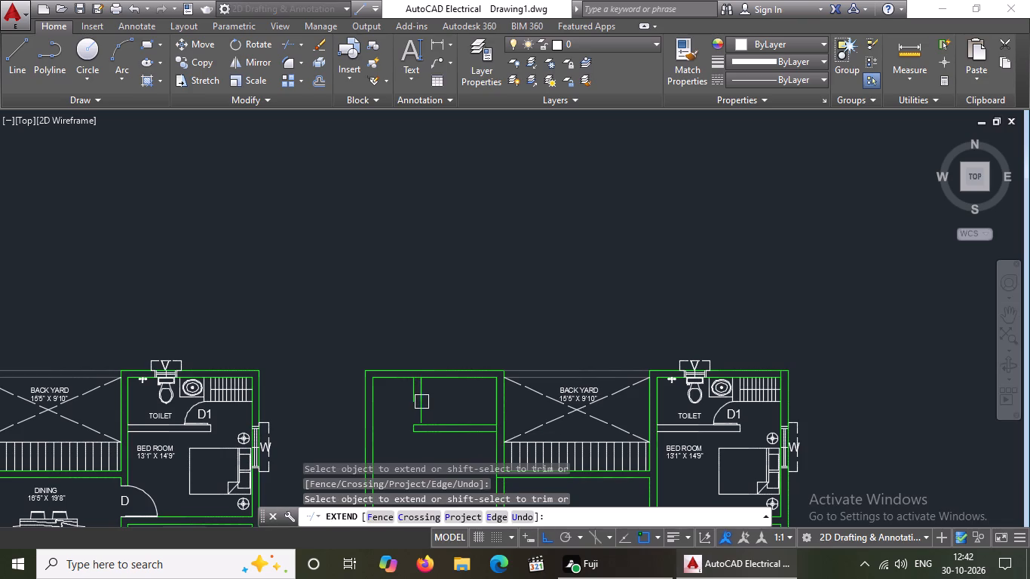
click(422, 408)
click(408, 394)
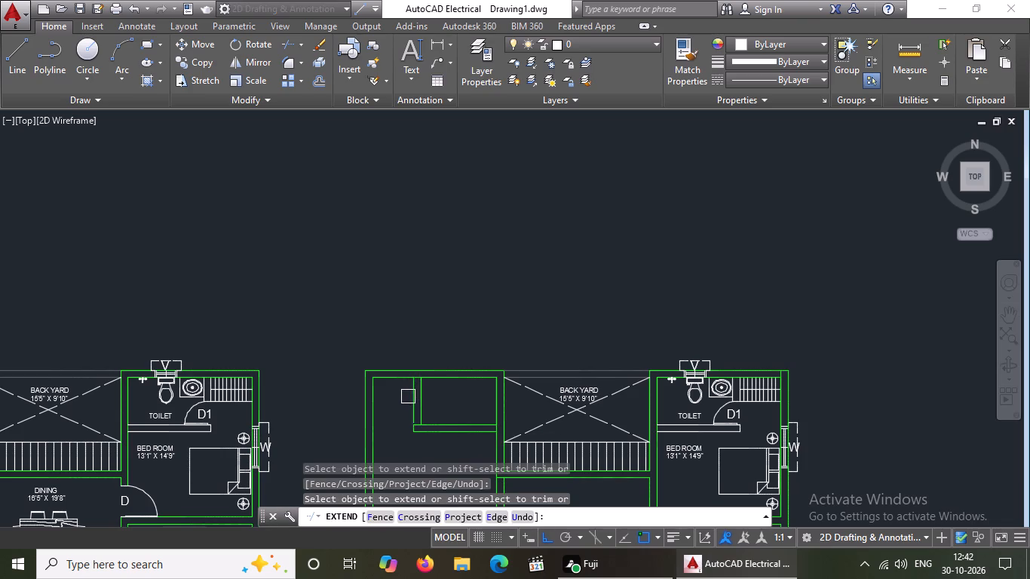
click(409, 403)
Trim the lines crossing the wall junctions at the northwest toilet's southwest and southeast corners.
scroll(434, 455, up, 2)
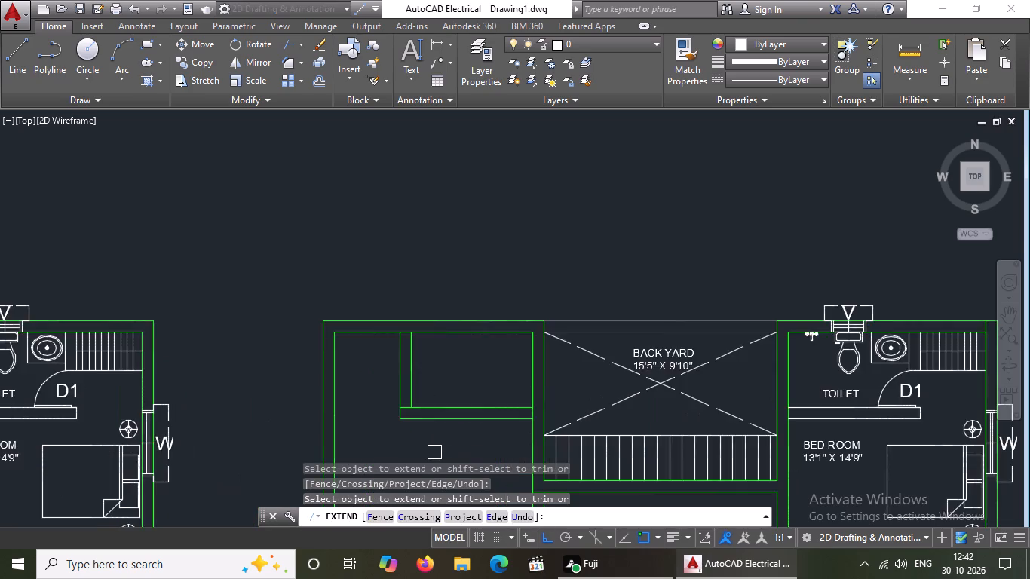
scroll(434, 452, up, 1)
key(Escape)
text(TR)
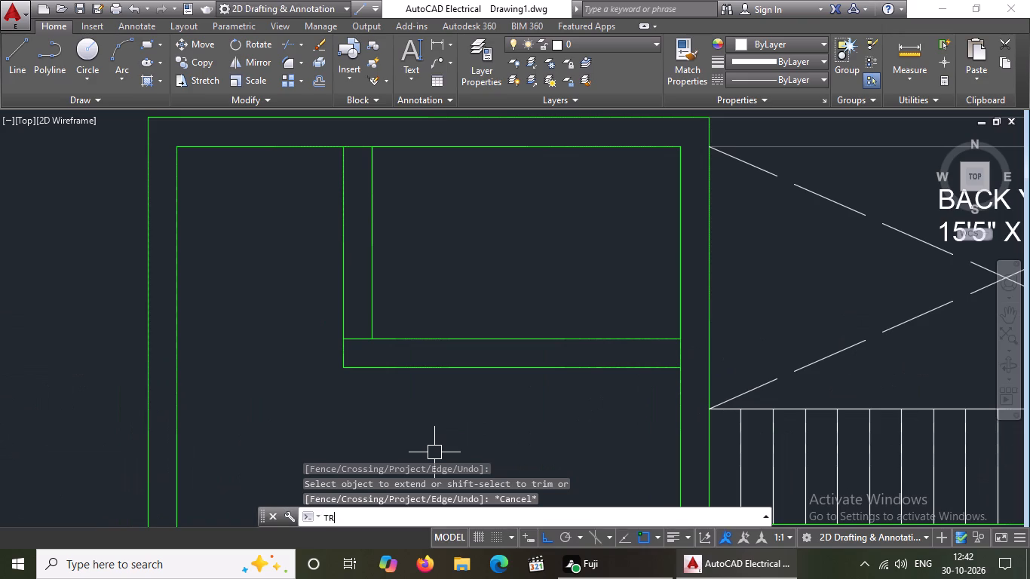
key(space)
key(space)
click(359, 343)
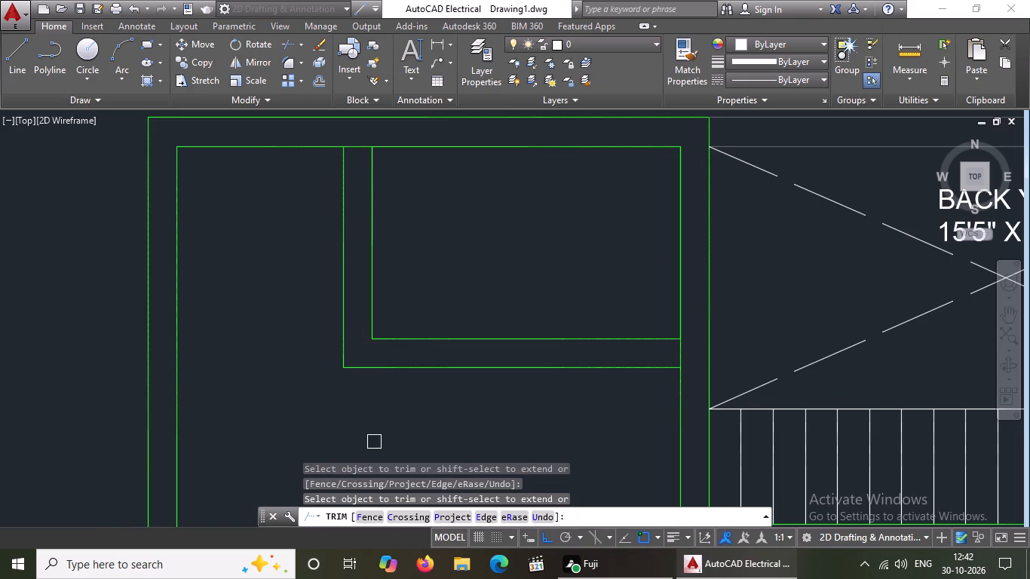
click(683, 353)
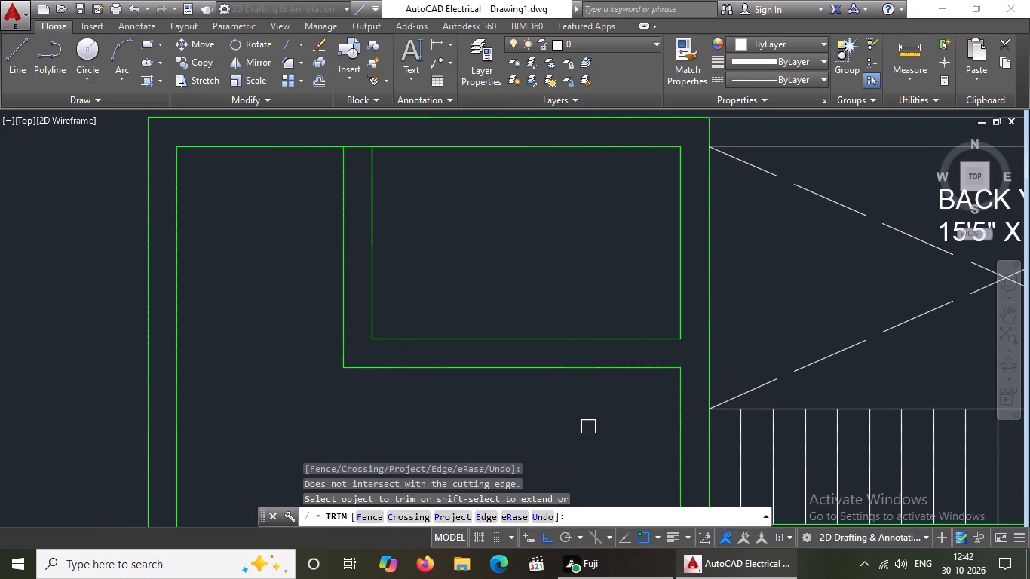
scroll(580, 424, down, 4)
key(Escape)
key(Escape)
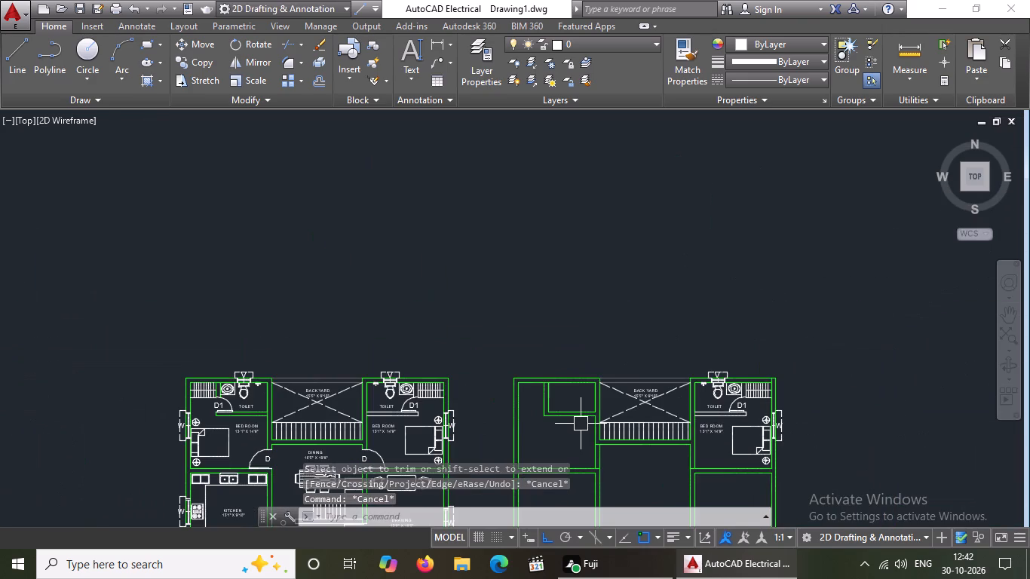
Erase the line along the top of the back yard stairs, the two dashed diagonals and the BACK YARD label.
scroll(651, 402, up, 2)
scroll(642, 406, down, 2)
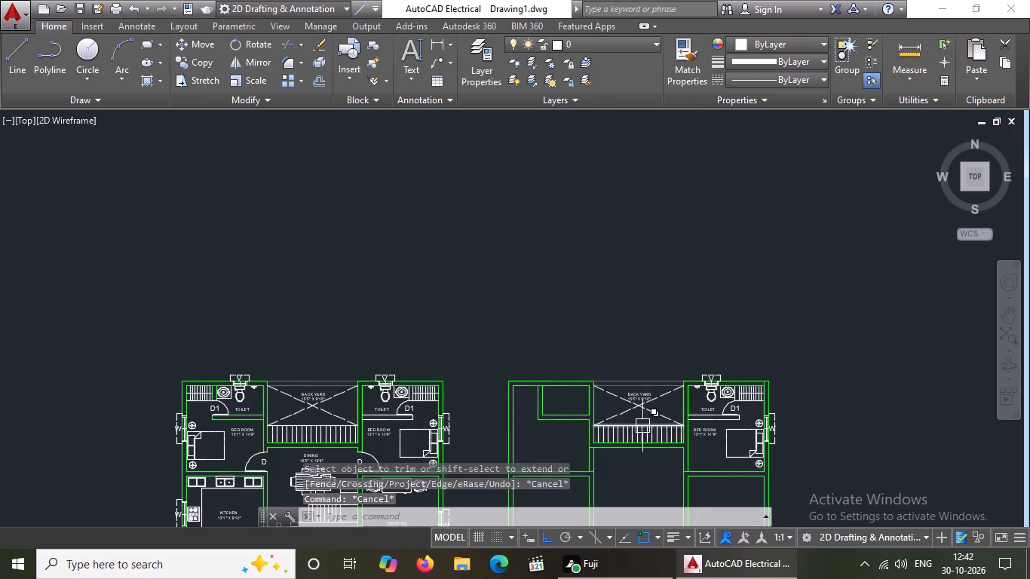
scroll(634, 445, up, 3)
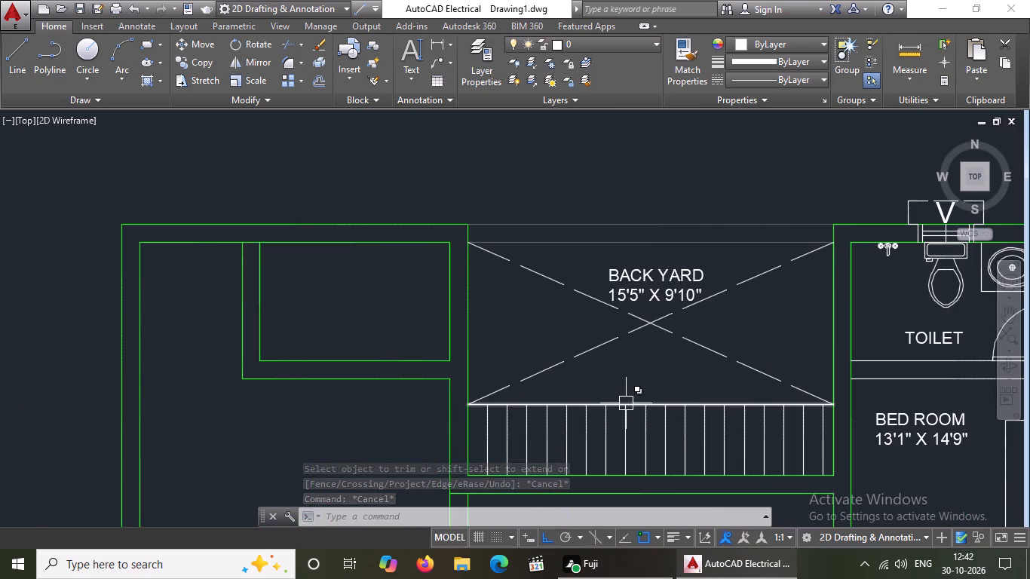
click(626, 403)
key(Delete)
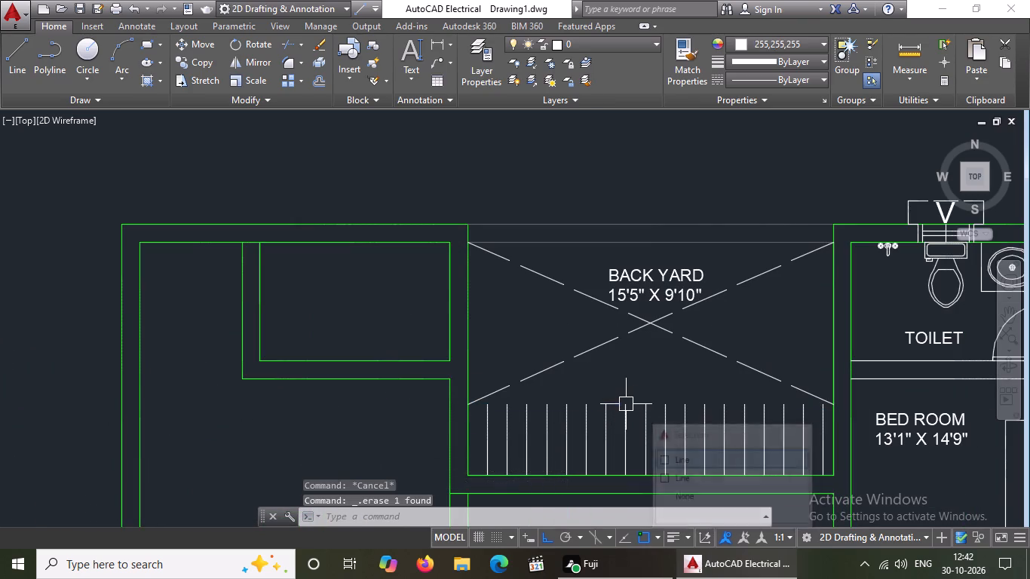
click(498, 390)
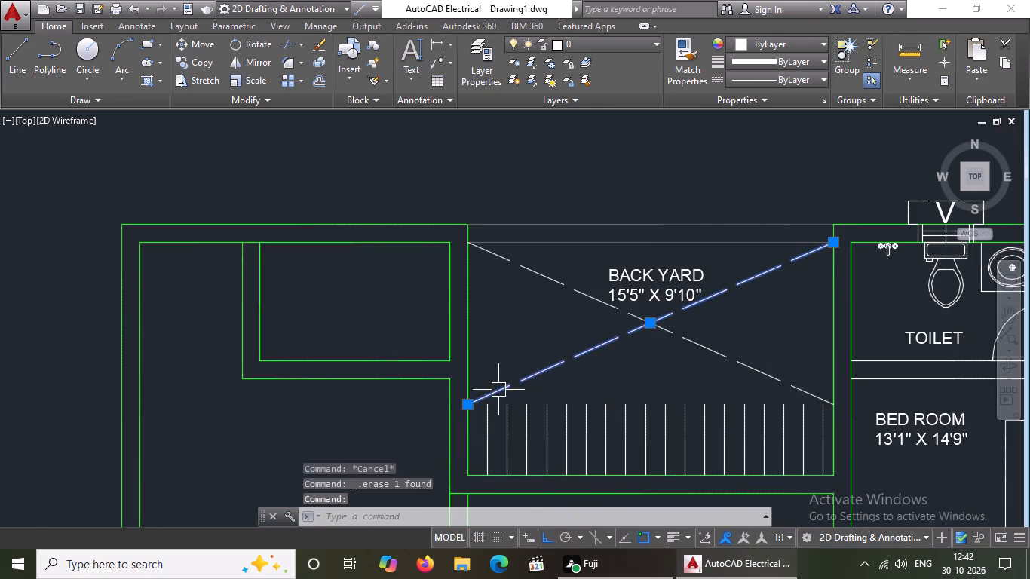
key(Delete)
click(696, 342)
key(Delete)
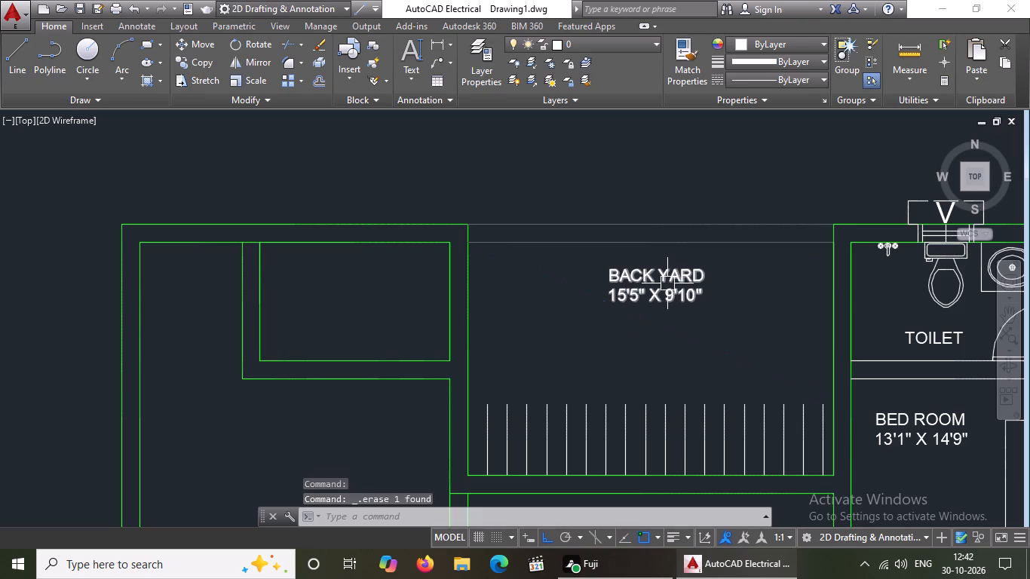
click(667, 283)
key(Delete)
Erase all the vertical stair tread lines along the back yard's south wall.
click(486, 423)
key(Delete)
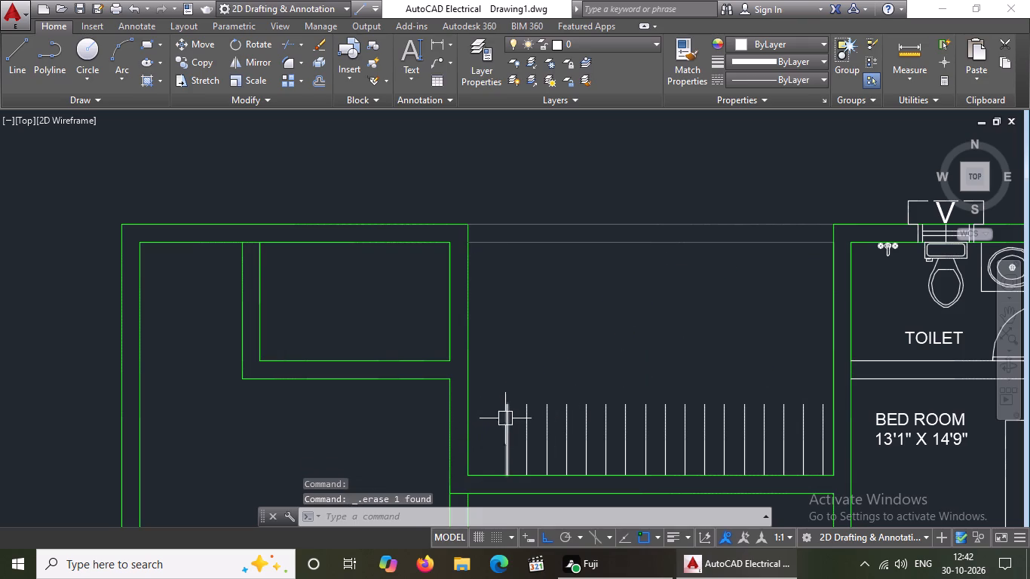
click(510, 417)
key(Delete)
click(526, 426)
key(Delete)
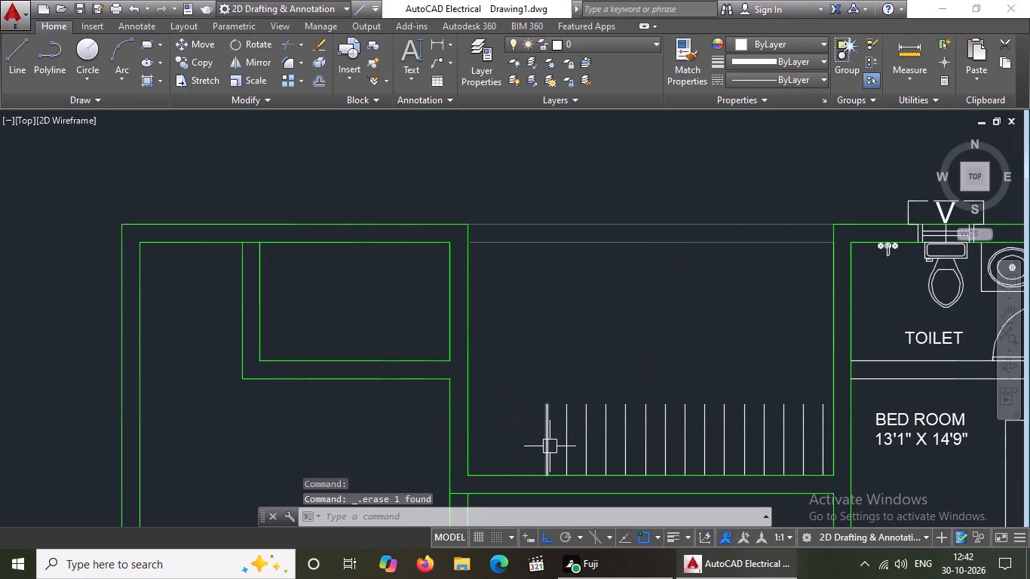
click(545, 452)
key(Delete)
click(566, 440)
key(Delete)
click(587, 429)
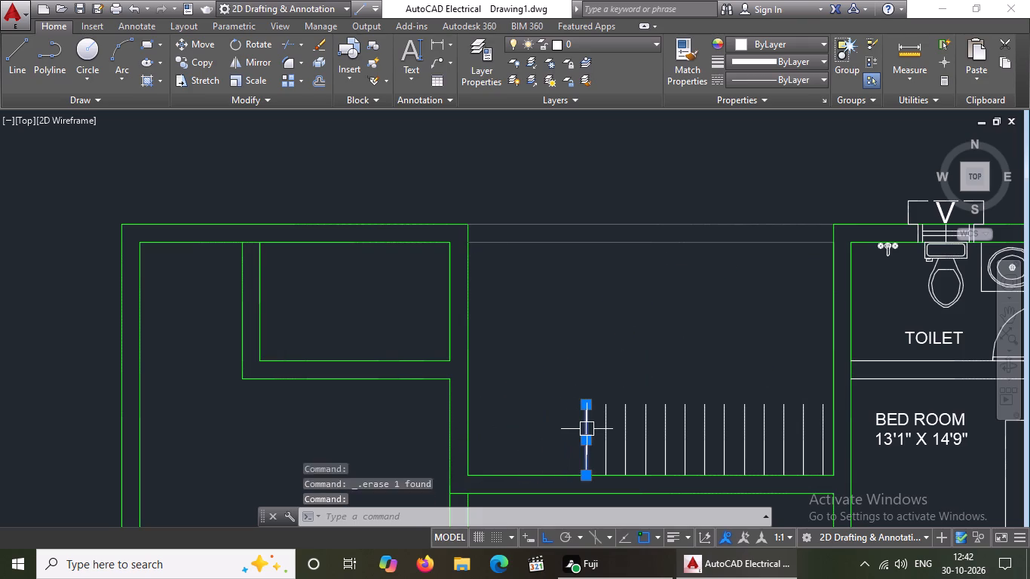
key(Delete)
click(610, 424)
key(Delete)
click(624, 438)
key(Delete)
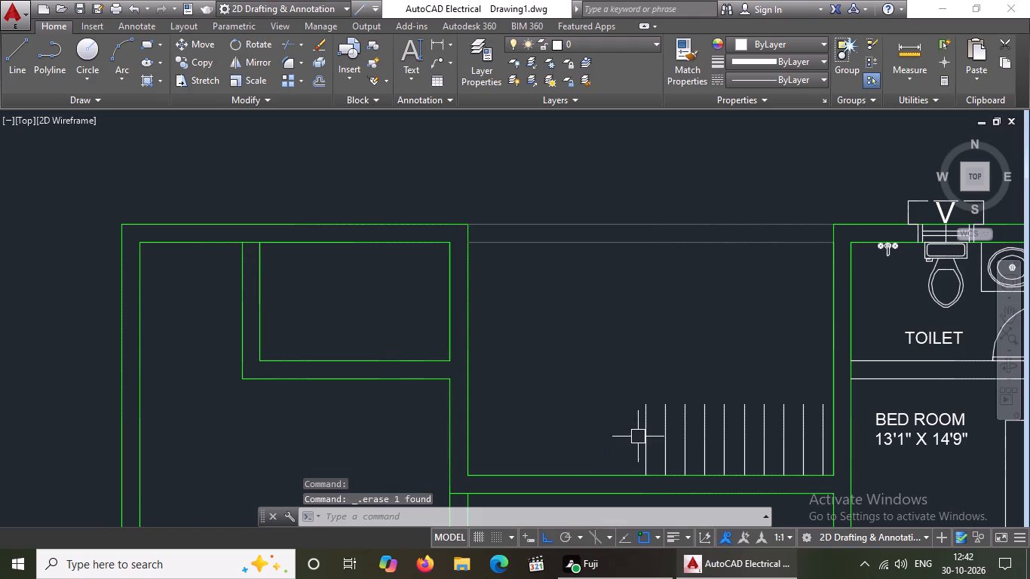
click(641, 433)
key(Delete)
click(666, 440)
key(Delete)
click(687, 443)
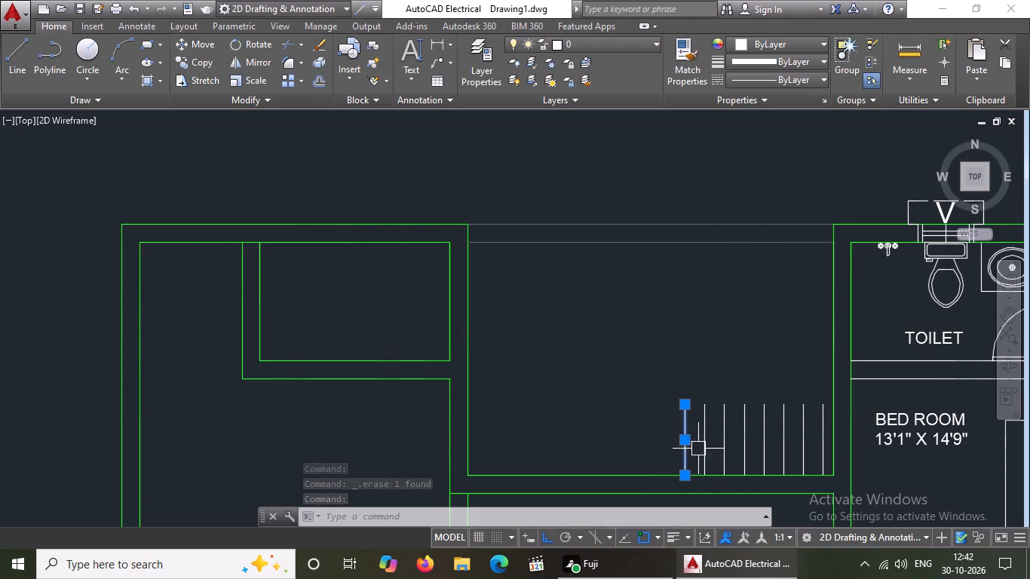
key(Delete)
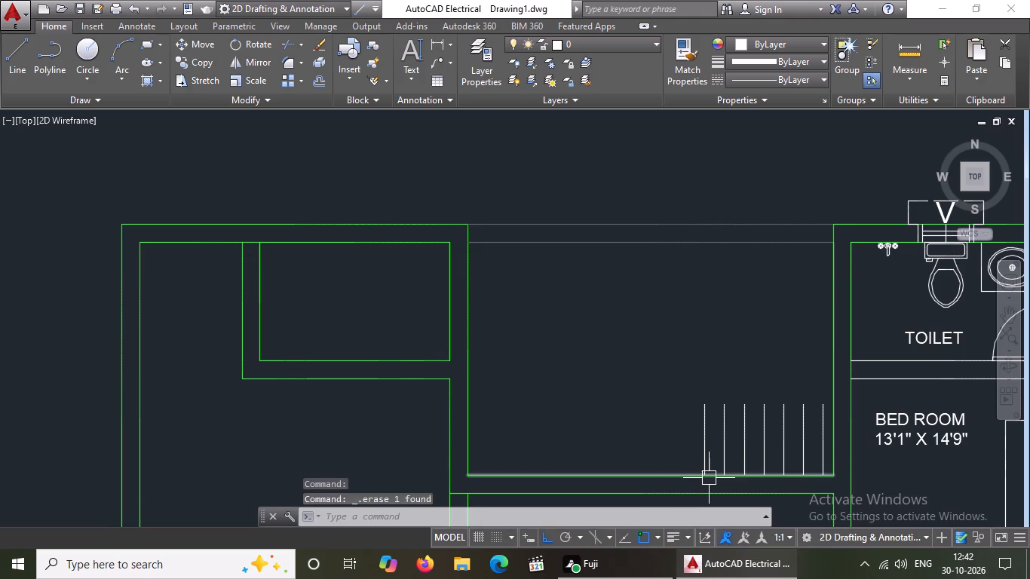
click(708, 437)
key(Delete)
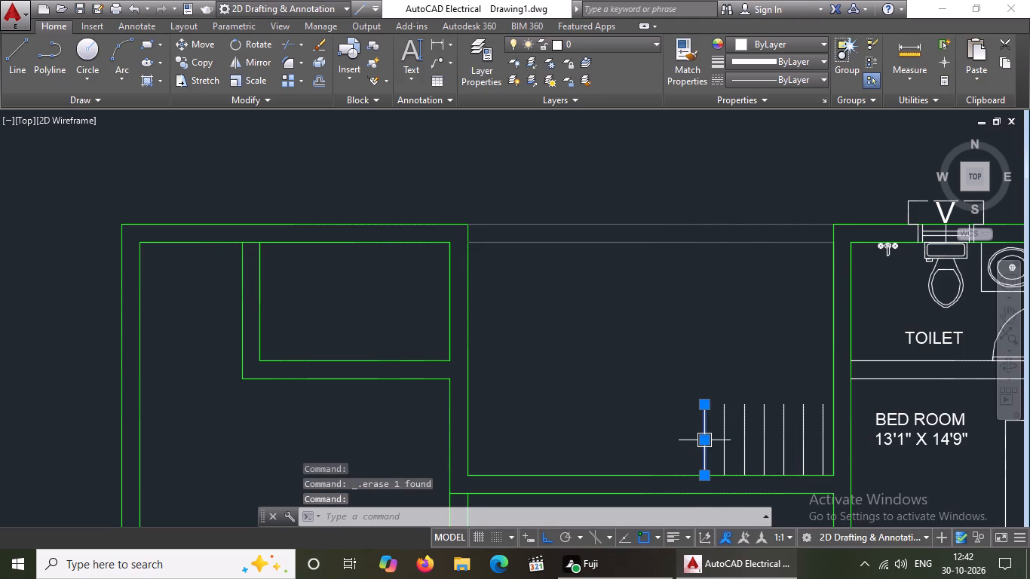
click(726, 424)
key(Delete)
click(746, 435)
key(Delete)
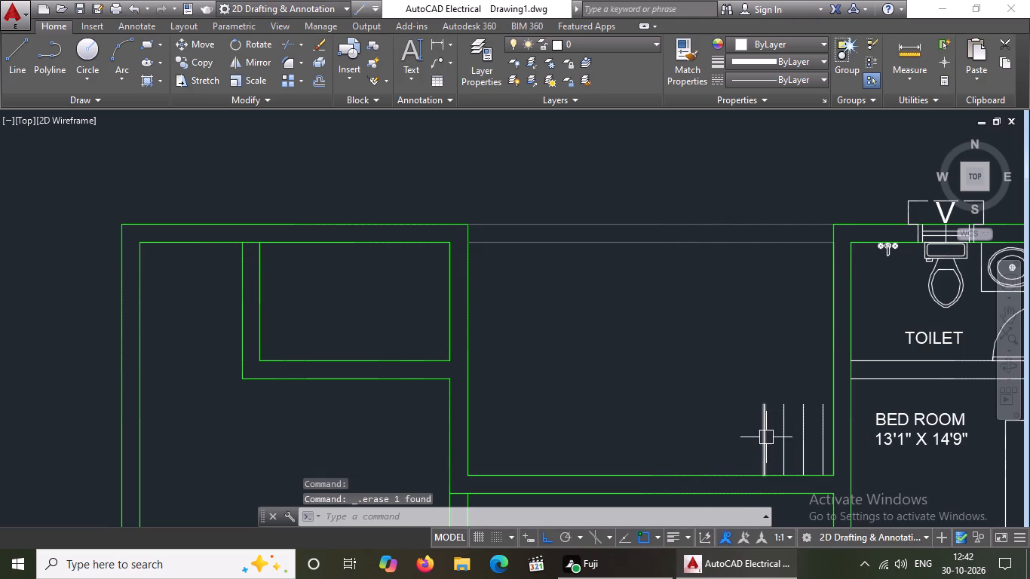
click(765, 437)
key(Delete)
click(783, 429)
key(Delete)
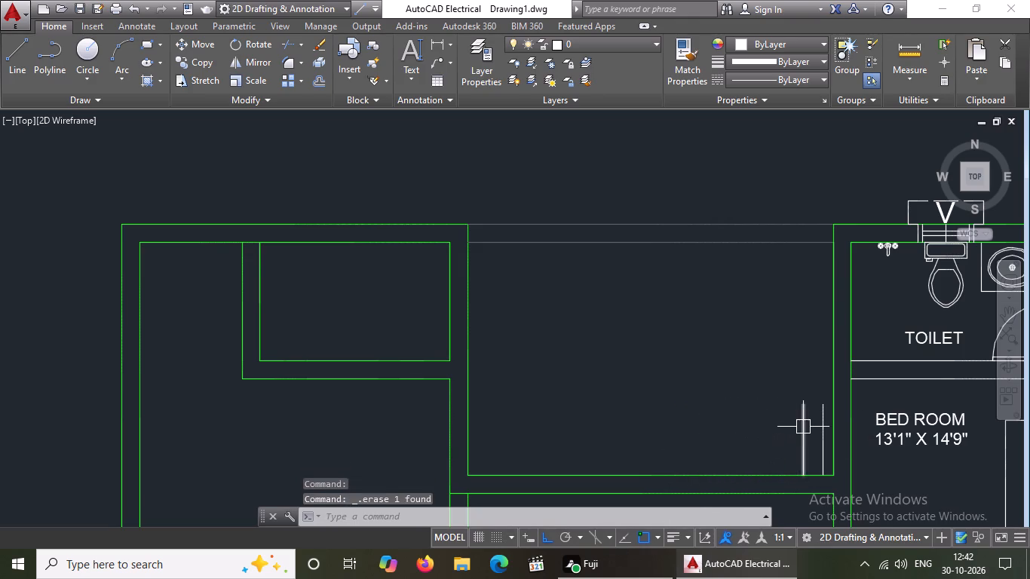
click(805, 424)
key(Delete)
click(822, 423)
key(Delete)
Erase the BED ROOM label with its dimensions in the northeast bedroom.
scroll(757, 424, down, 5)
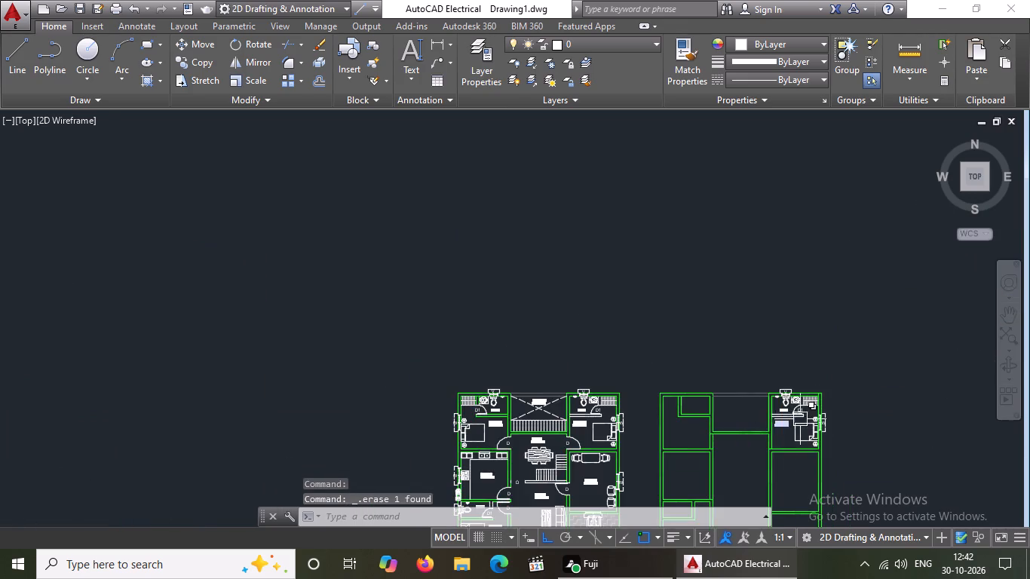
scroll(807, 418, up, 2)
click(734, 434)
key(Delete)
Set the upper line of the northeast toilet's south wall to green, undoing any accidental erasure of it.
scroll(740, 391, up, 2)
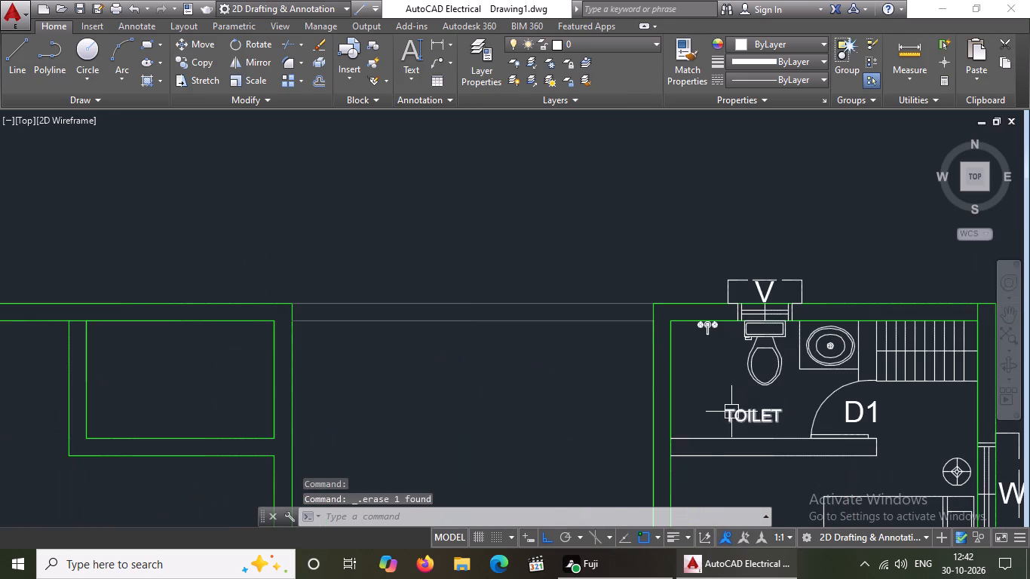
click(704, 443)
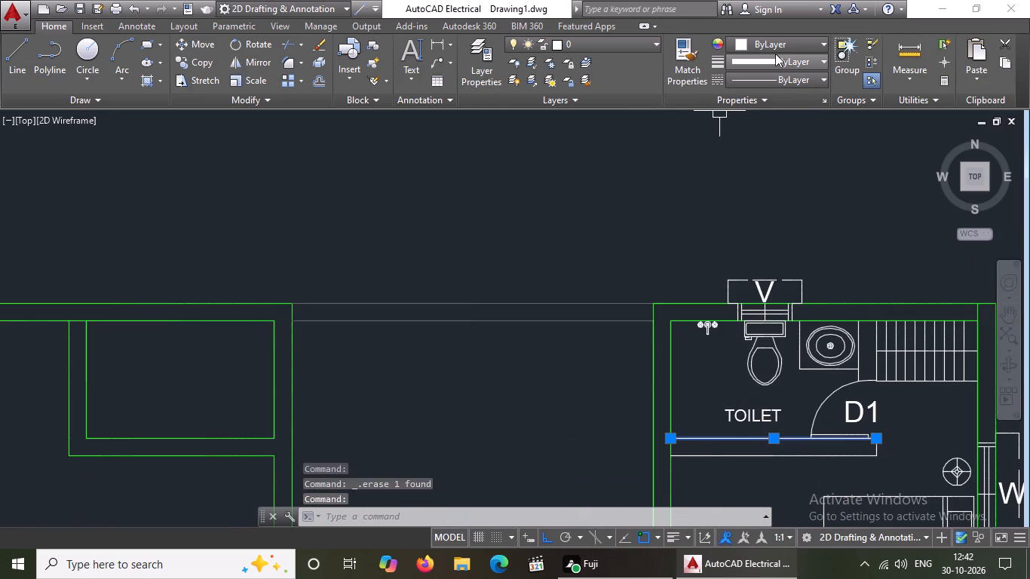
click(783, 51)
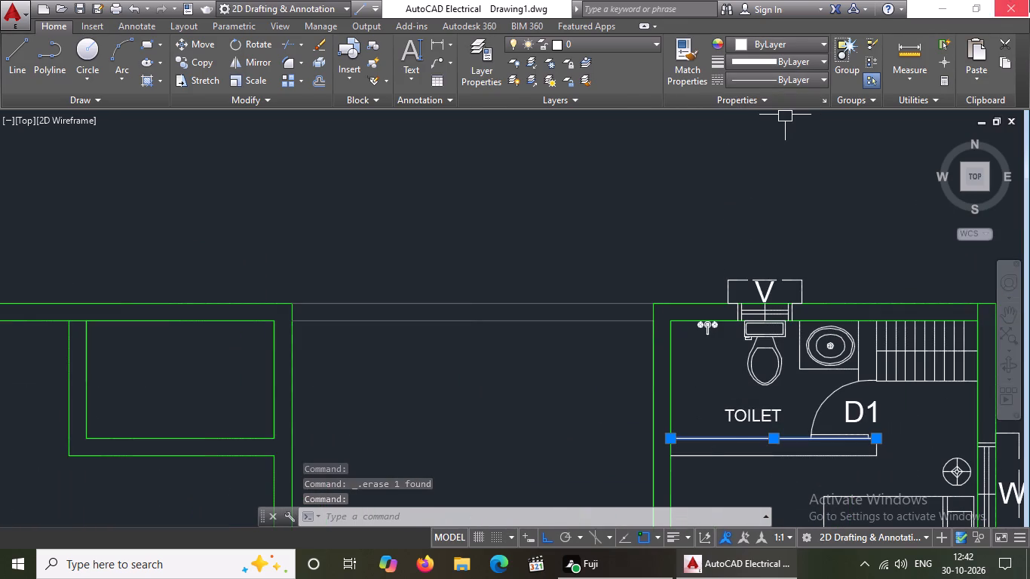
click(772, 38)
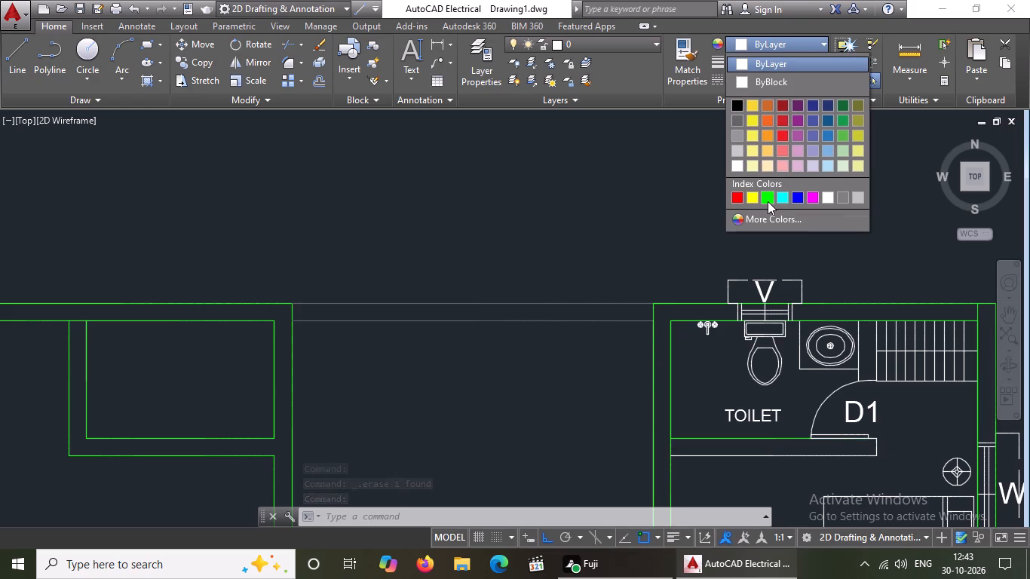
click(768, 195)
key(Delete)
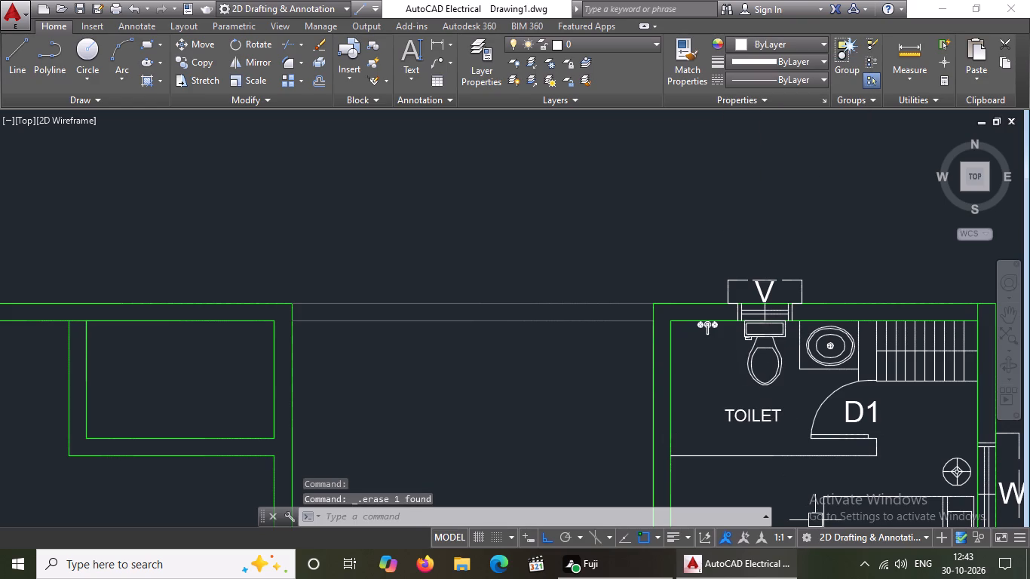
key(ctrl+z)
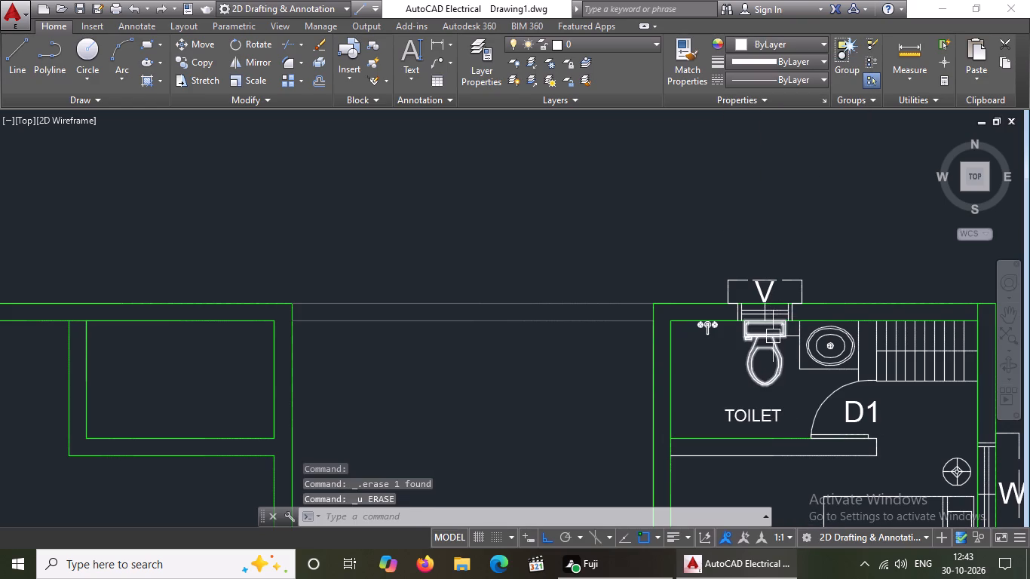
Erase the TOILET label, the water closet and the small tap fitting in the northeast toilet.
scroll(724, 487, up, 2)
scroll(724, 486, down, 3)
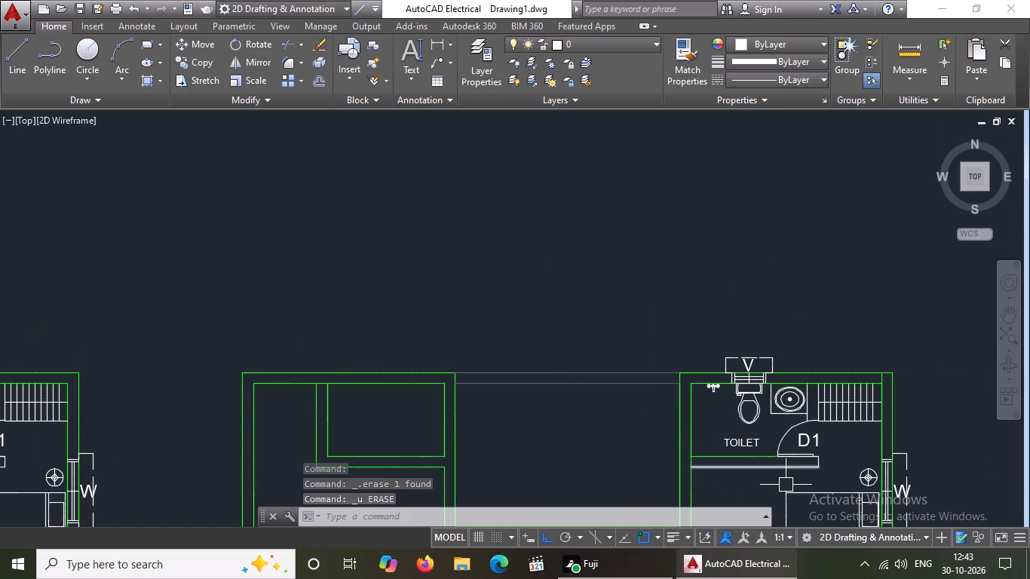
scroll(755, 467, up, 2)
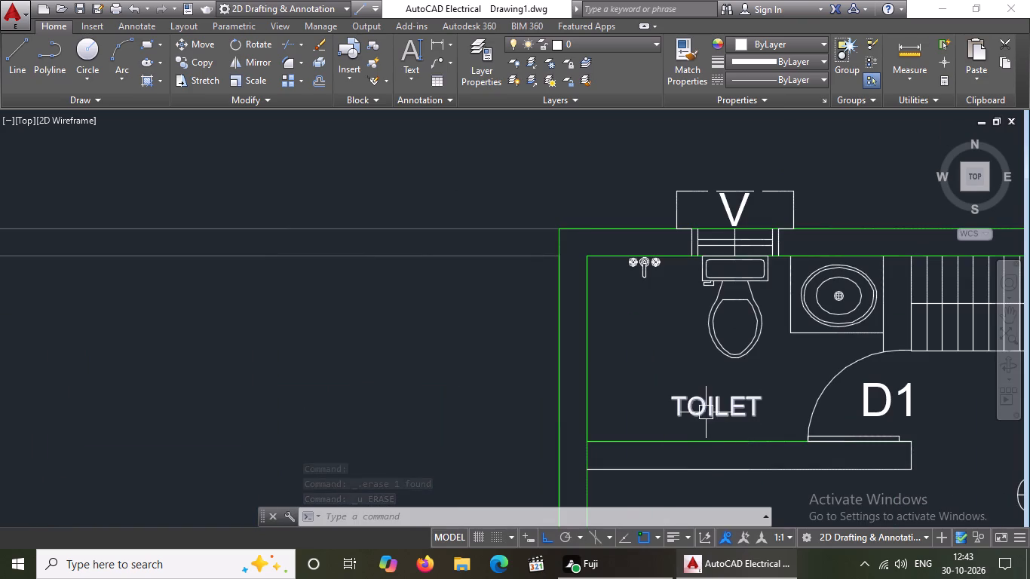
click(706, 412)
key(Delete)
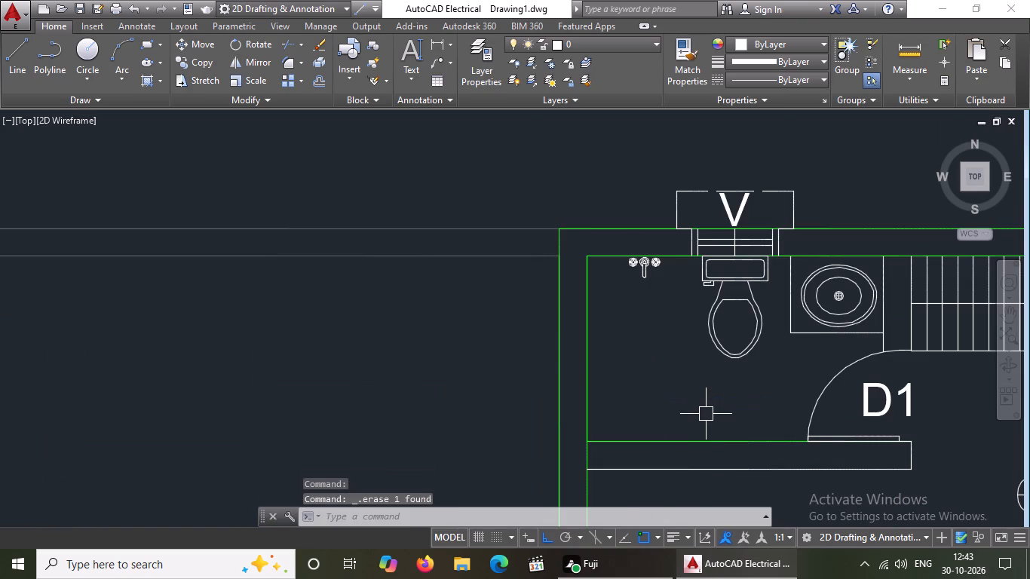
click(710, 308)
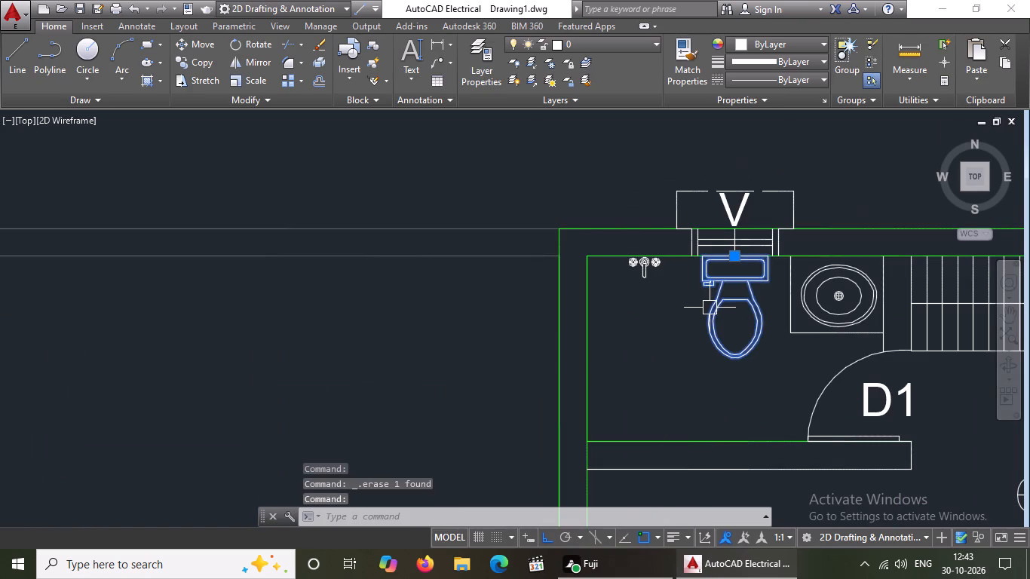
key(Delete)
click(638, 269)
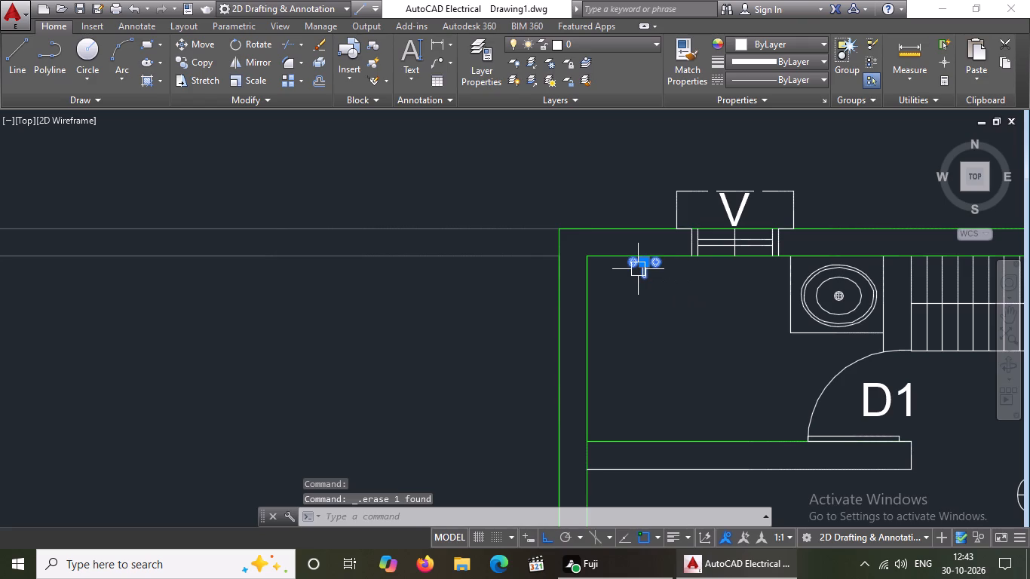
key(Delete)
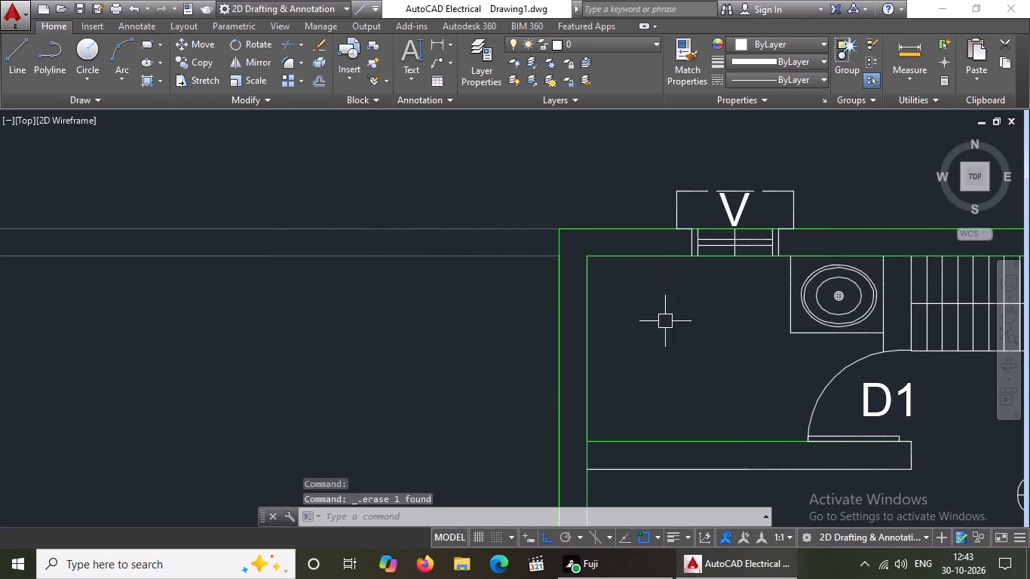
Erase the northeast toilet's door and its D1 label.
click(873, 403)
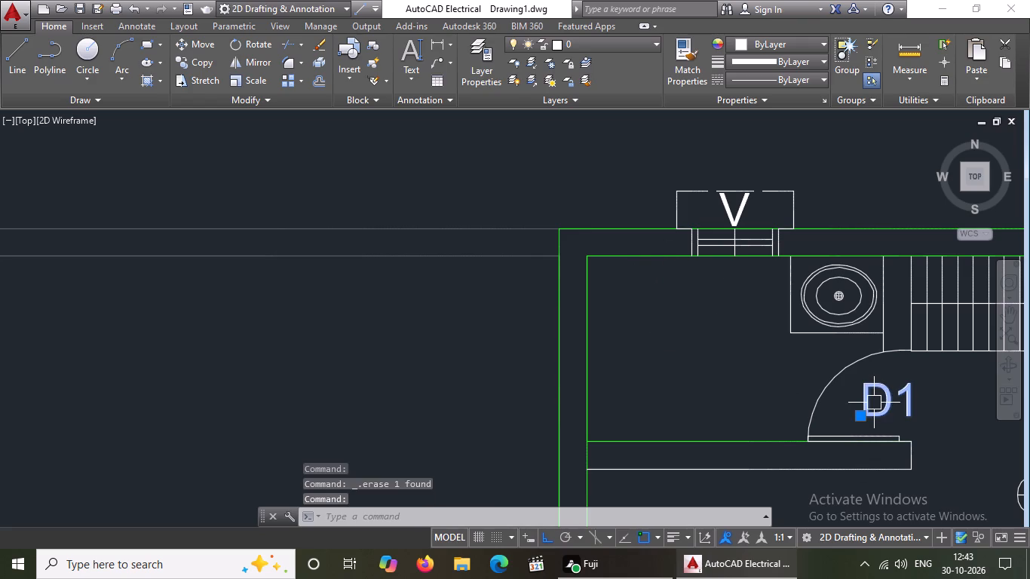
key(Delete)
click(811, 400)
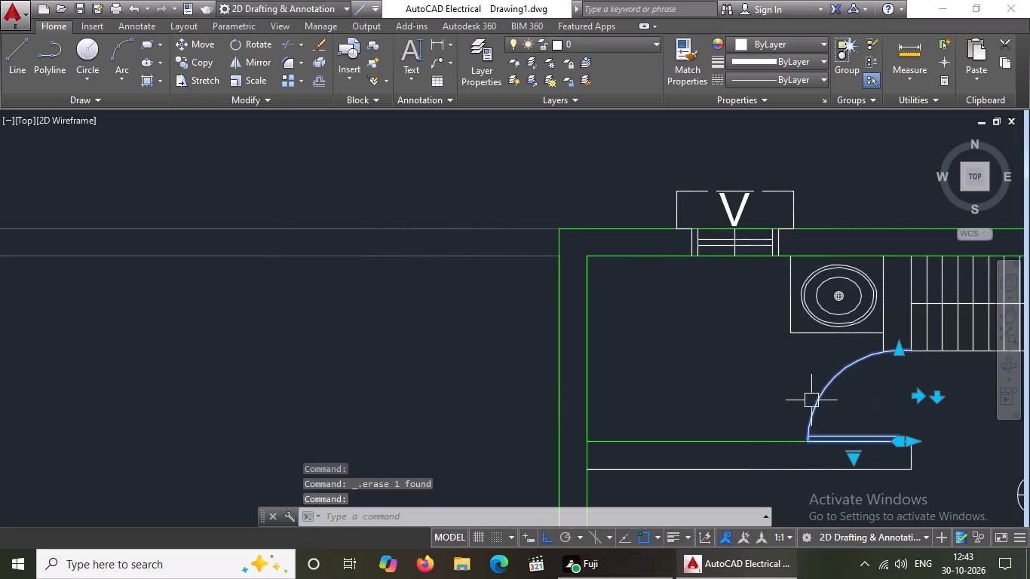
key(Delete)
Erase the northeast toilet's washbasin, the ventilator's V label, and the west and front edges of the basin counter.
click(825, 305)
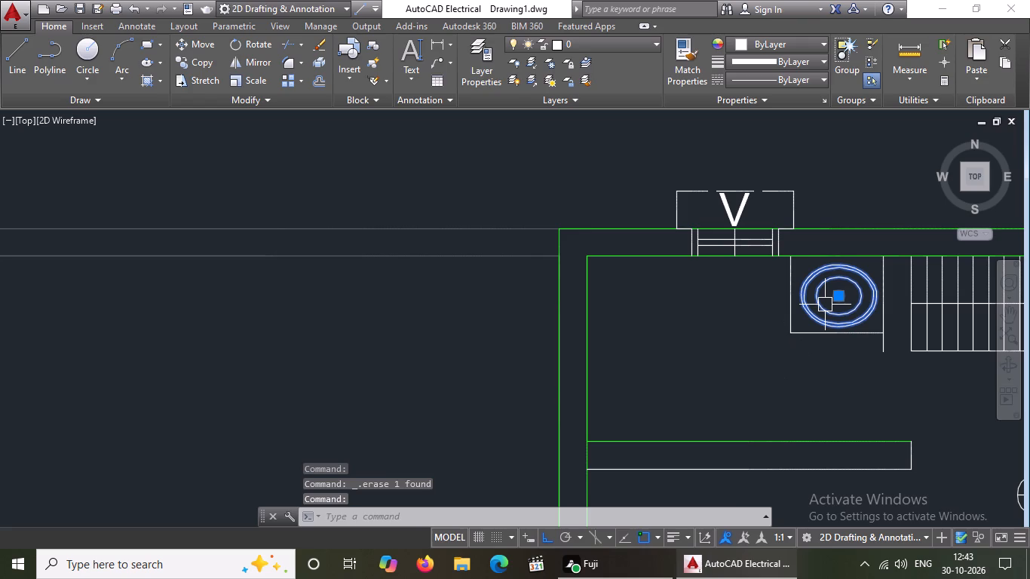
key(Delete)
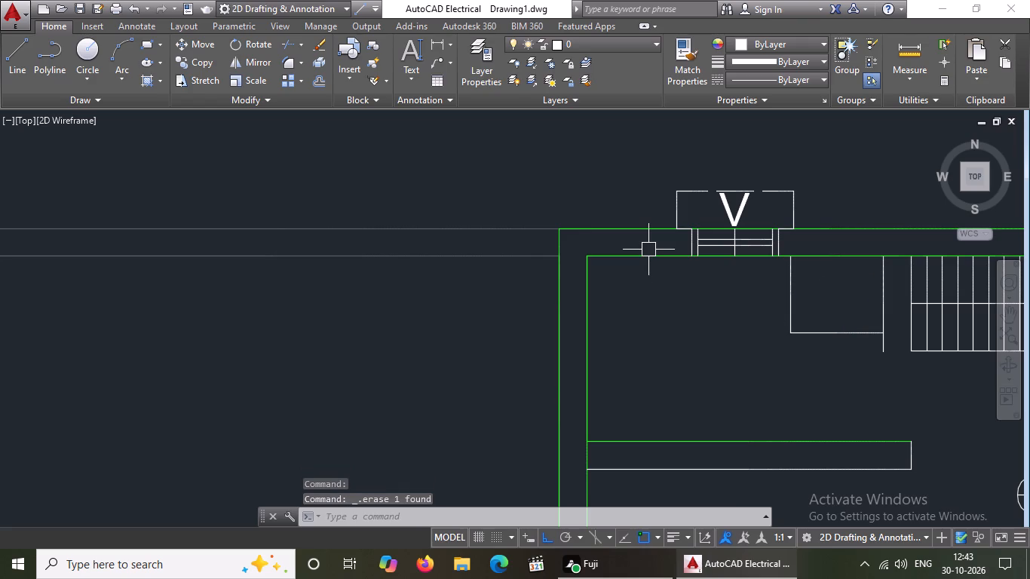
click(723, 213)
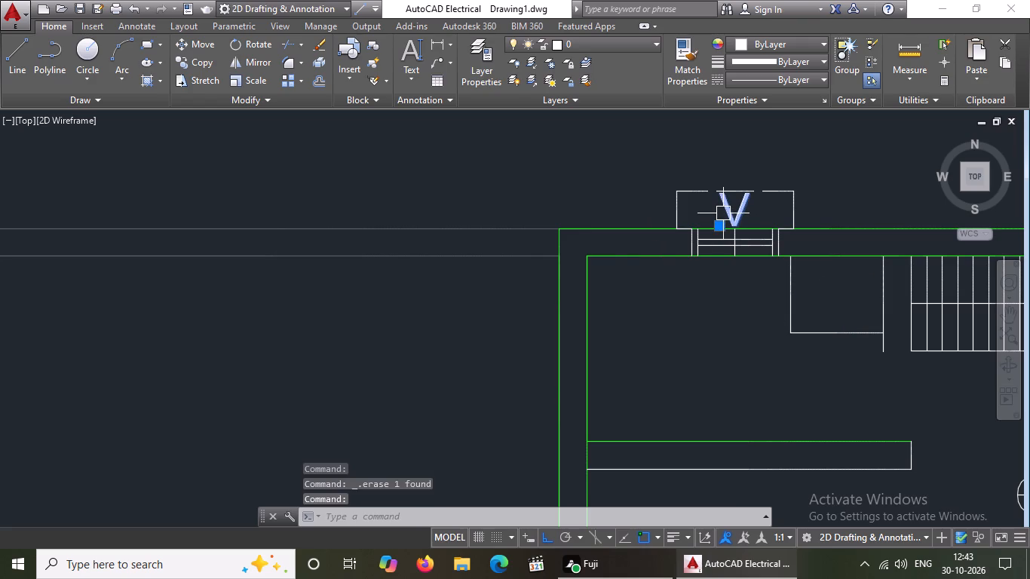
key(Delete)
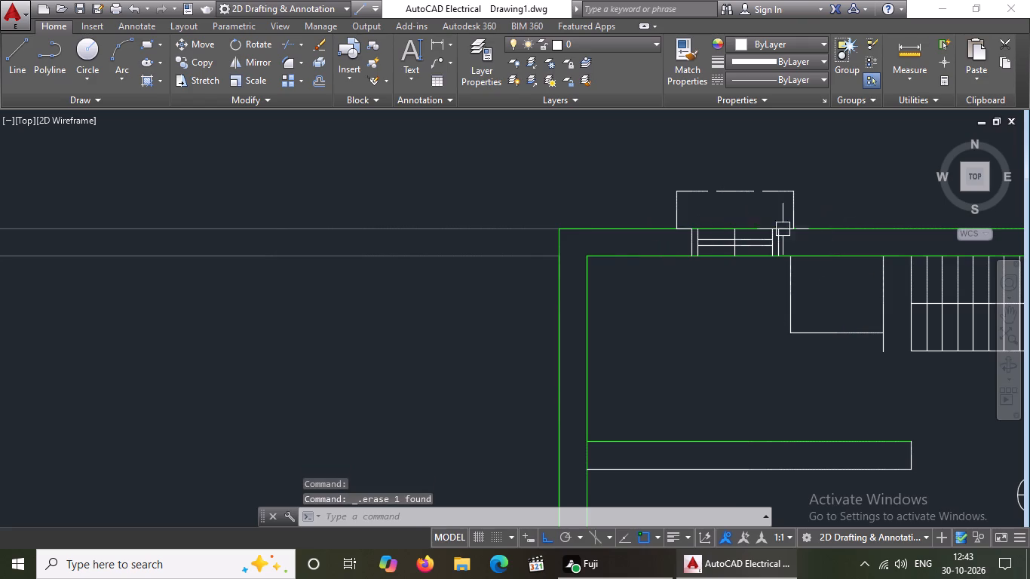
click(796, 307)
key(Delete)
click(830, 337)
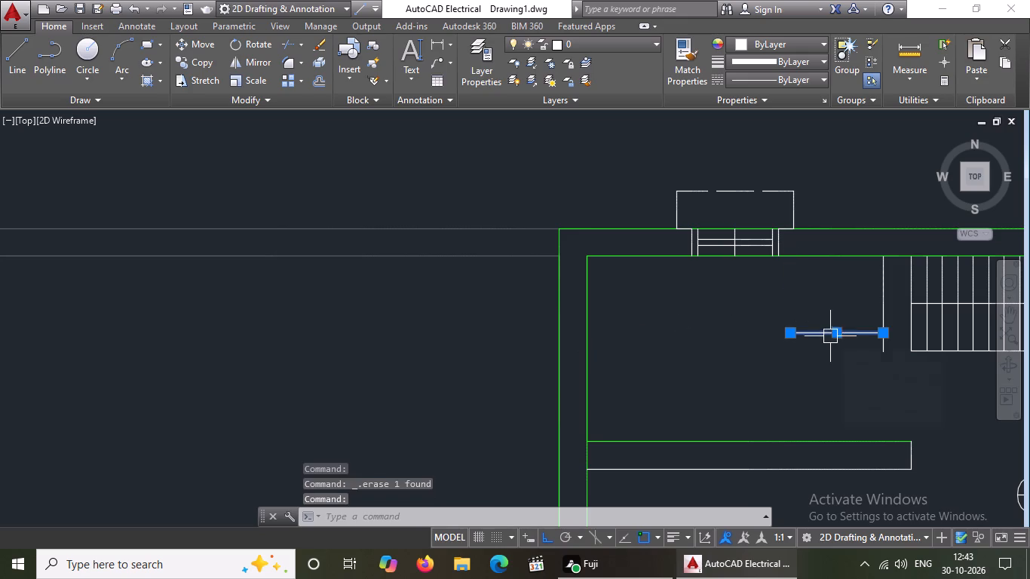
key(Delete)
Set all the lines of the northeast toilet's south wall, including its end line, to green.
scroll(824, 342, down, 4)
scroll(868, 359, up, 3)
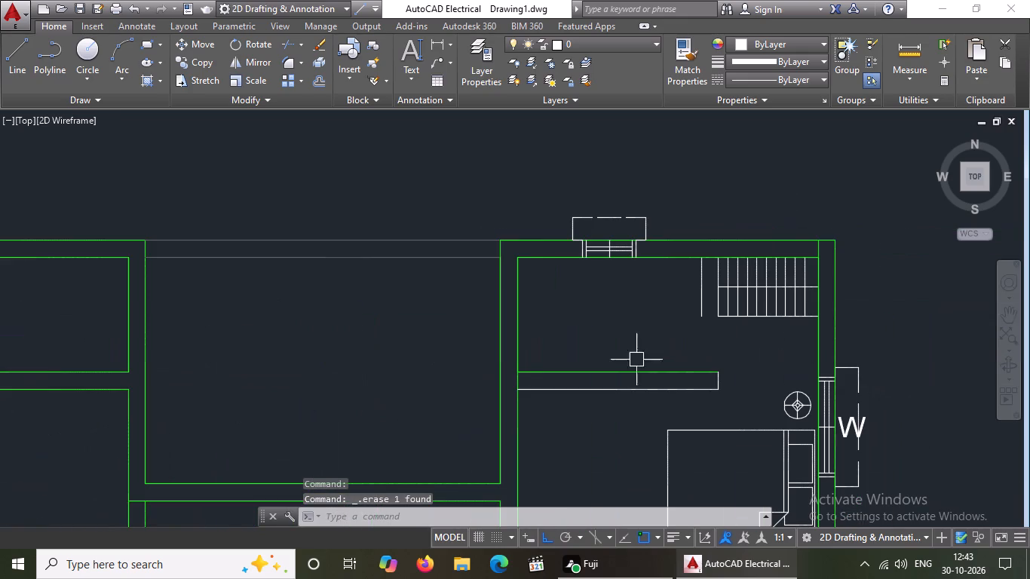
click(475, 352)
click(777, 410)
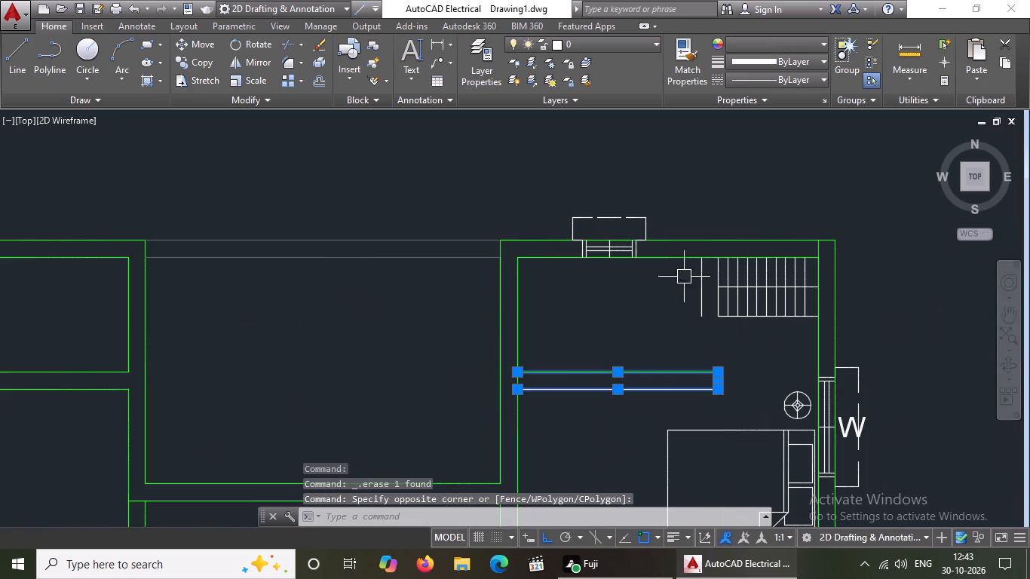
click(773, 41)
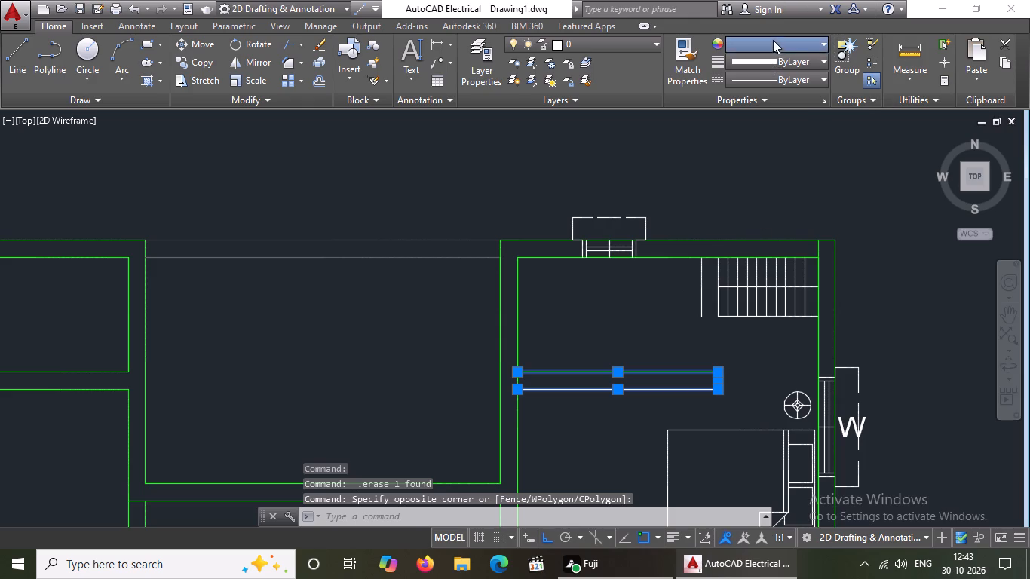
click(770, 196)
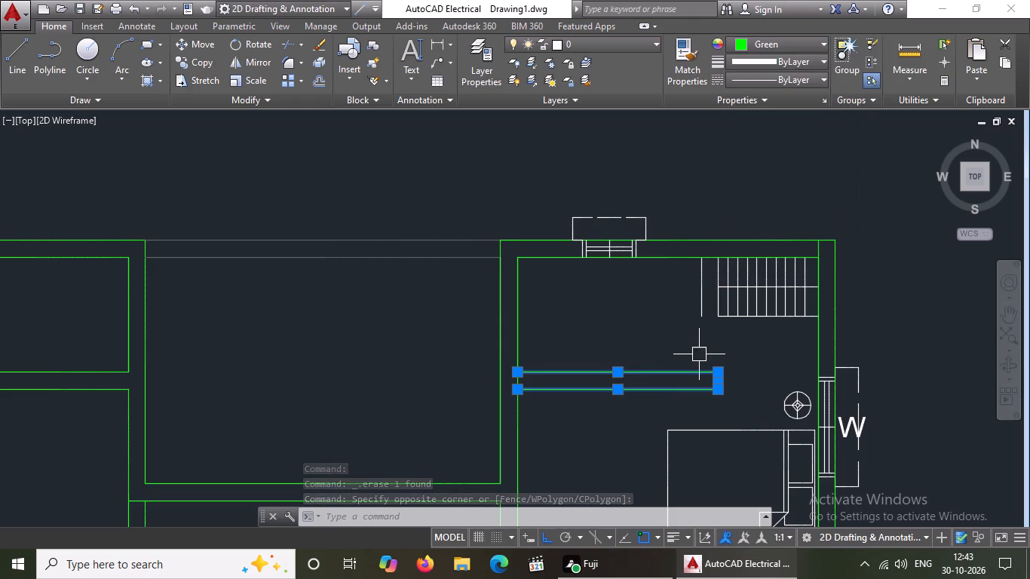
Erase the north-wall ventilator's west and outer projection edges, its west jamb lines and its horizontal pane lines in the northeast toilet.
key(Escape)
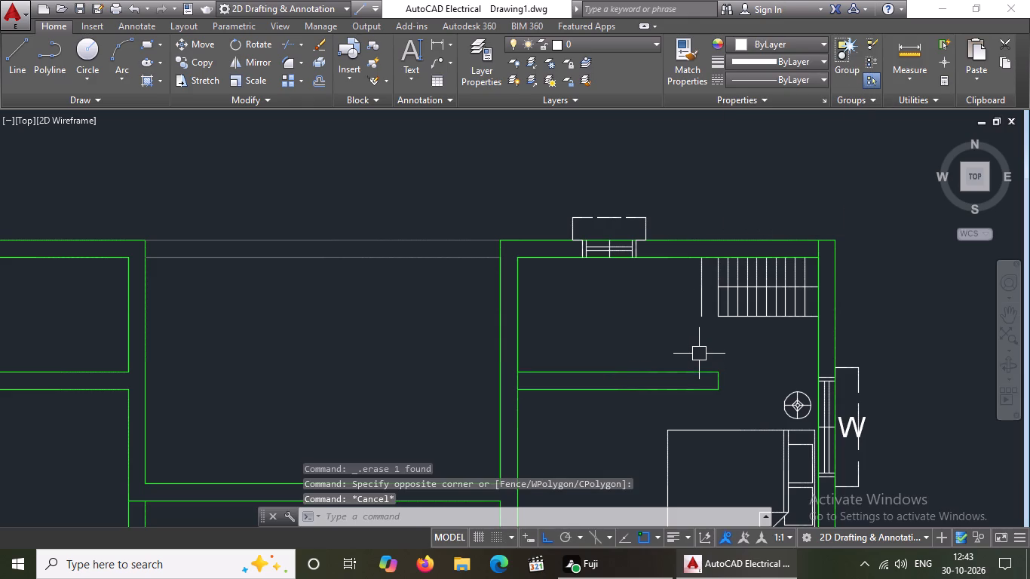
click(545, 199)
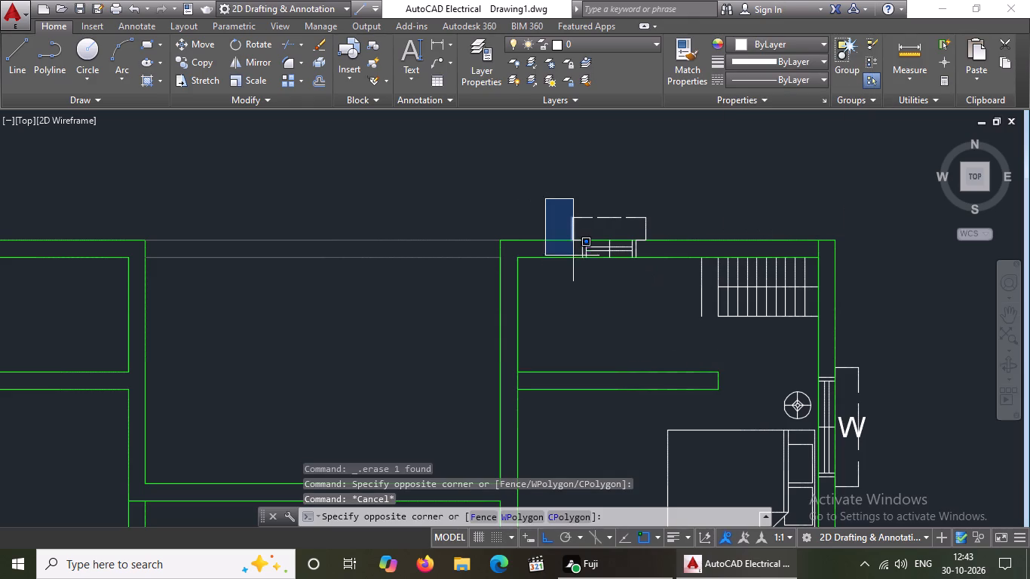
click(576, 242)
key(Delete)
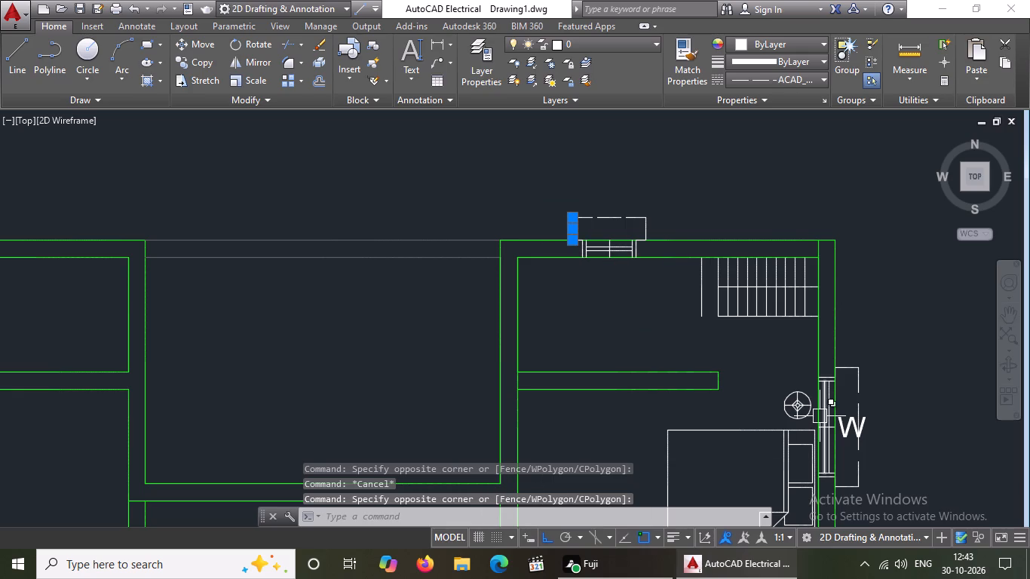
key(Delete)
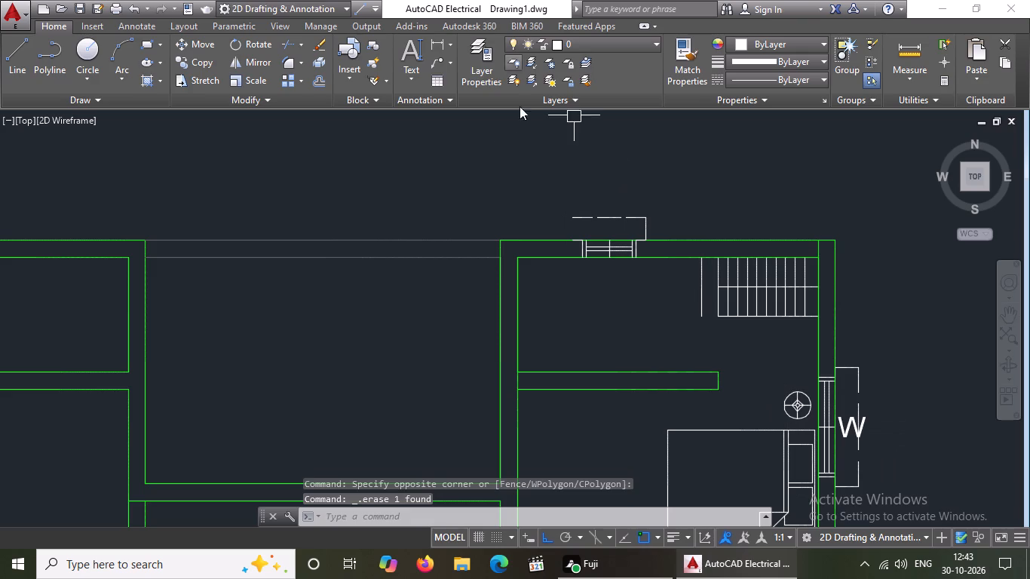
click(535, 187)
click(591, 330)
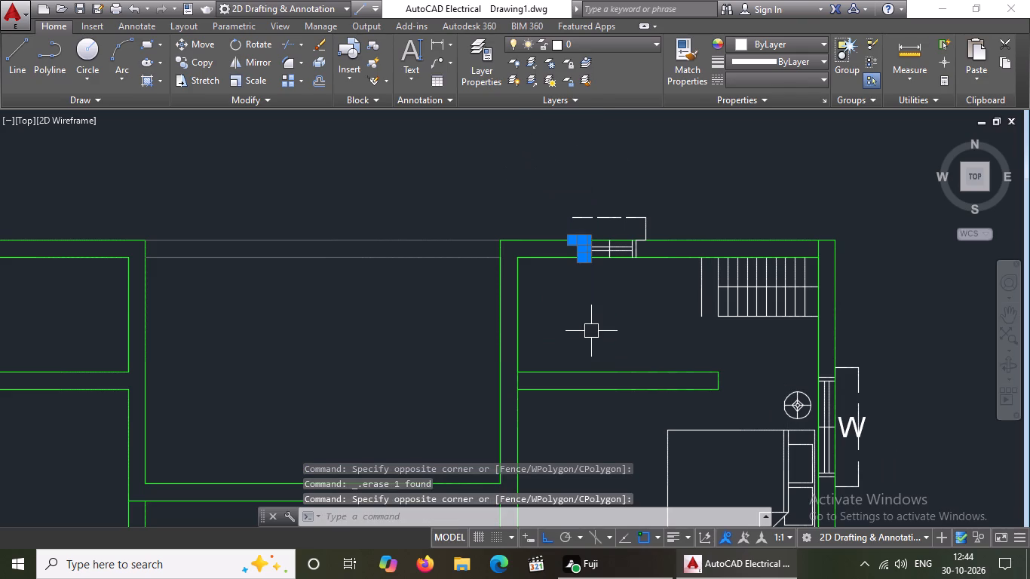
key(Delete)
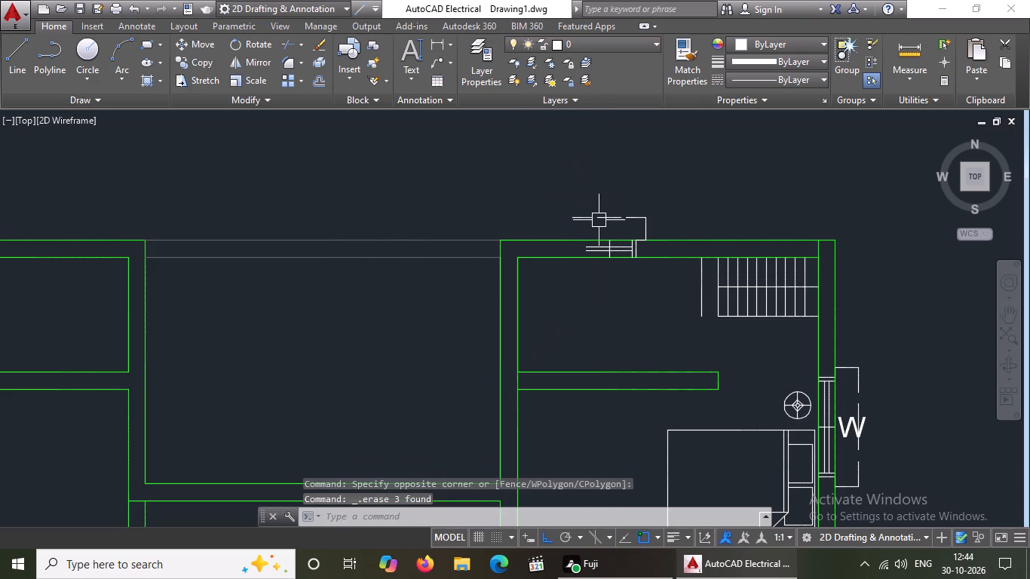
click(599, 221)
key(Delete)
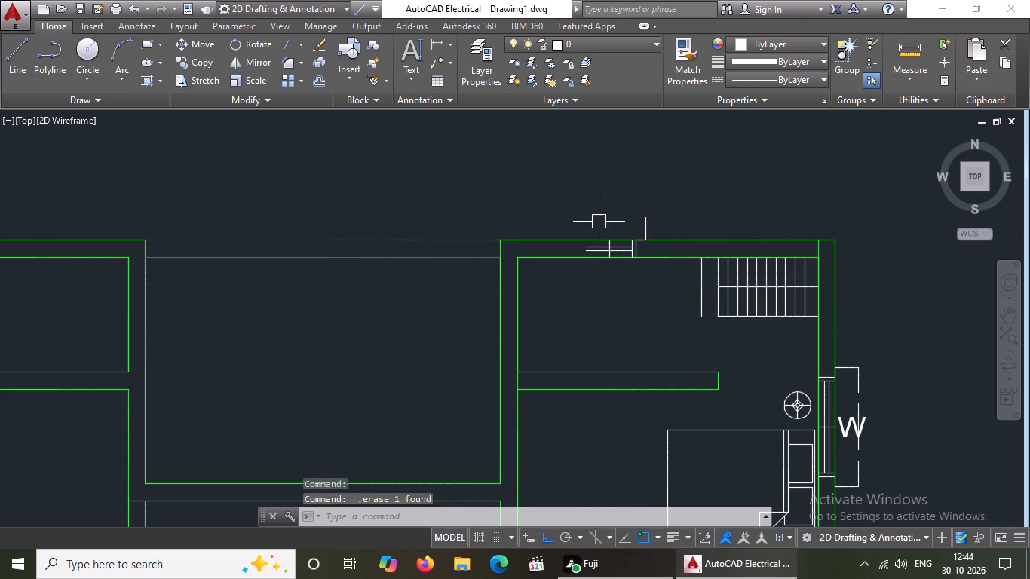
click(606, 248)
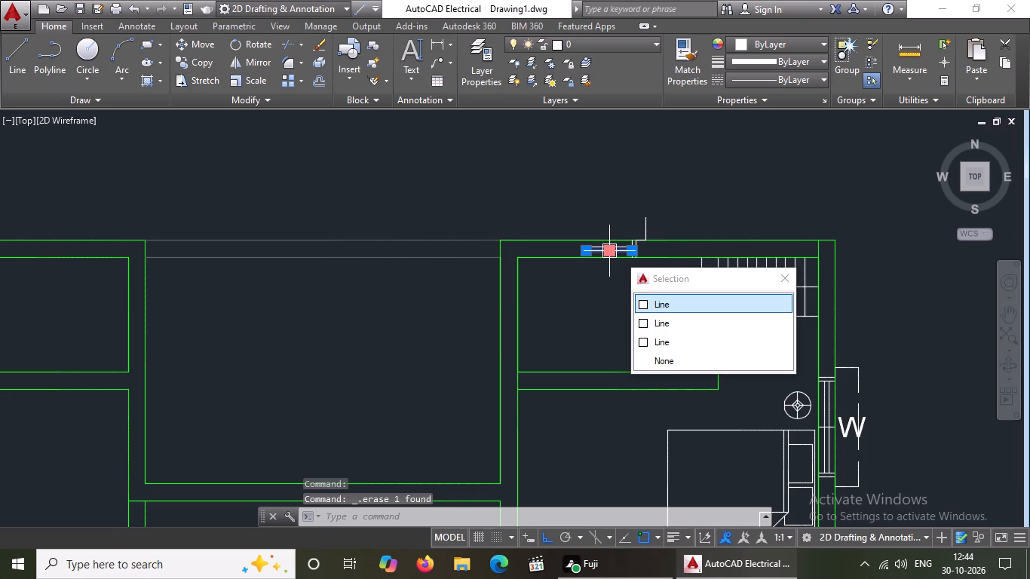
key(Delete)
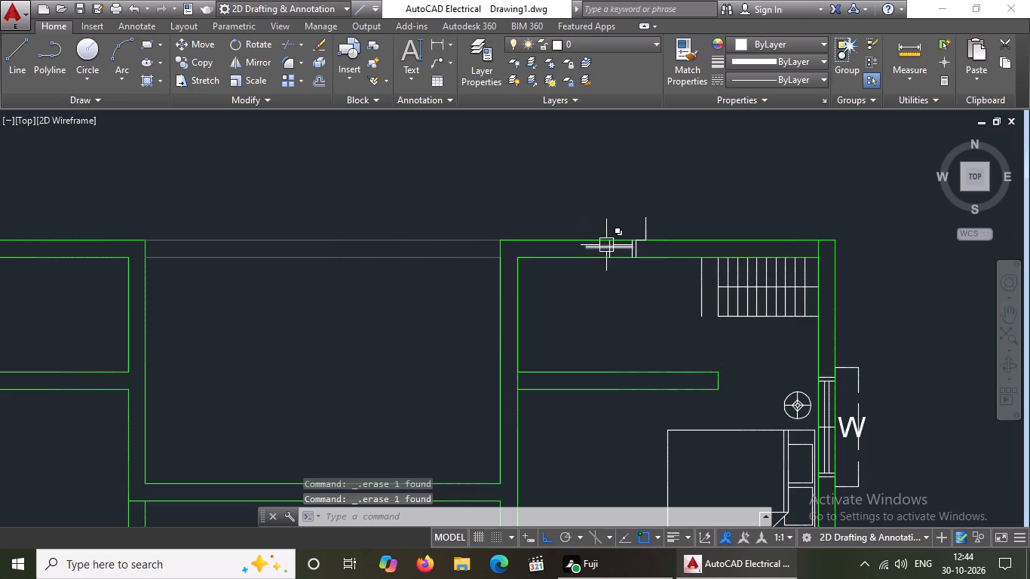
scroll(603, 252, up, 2)
click(599, 240)
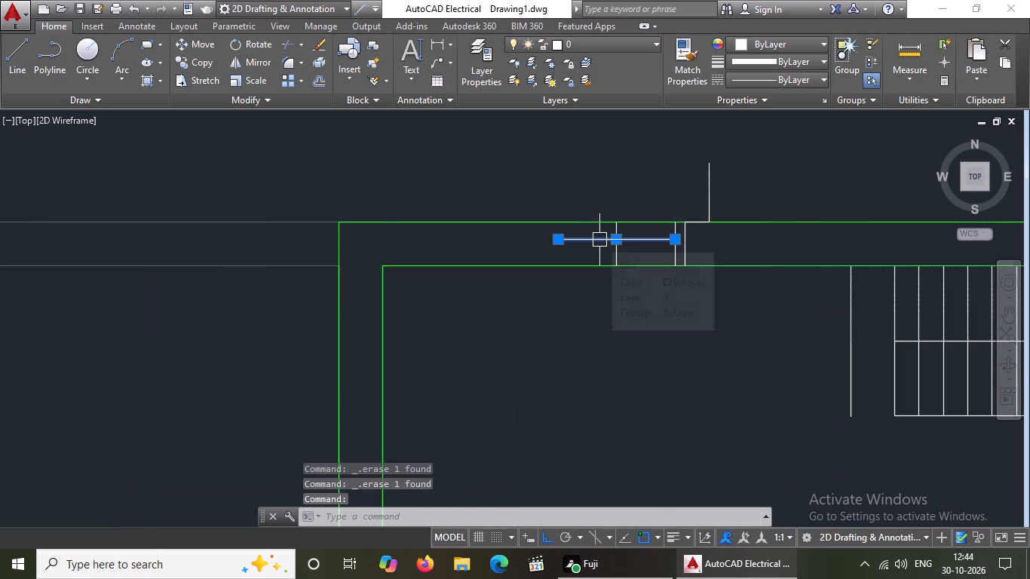
key(Delete)
Erase the rest of the northeast toilet's ventilator: its centre line, east jamb lines and the projection's east edge and short return.
click(574, 173)
click(670, 322)
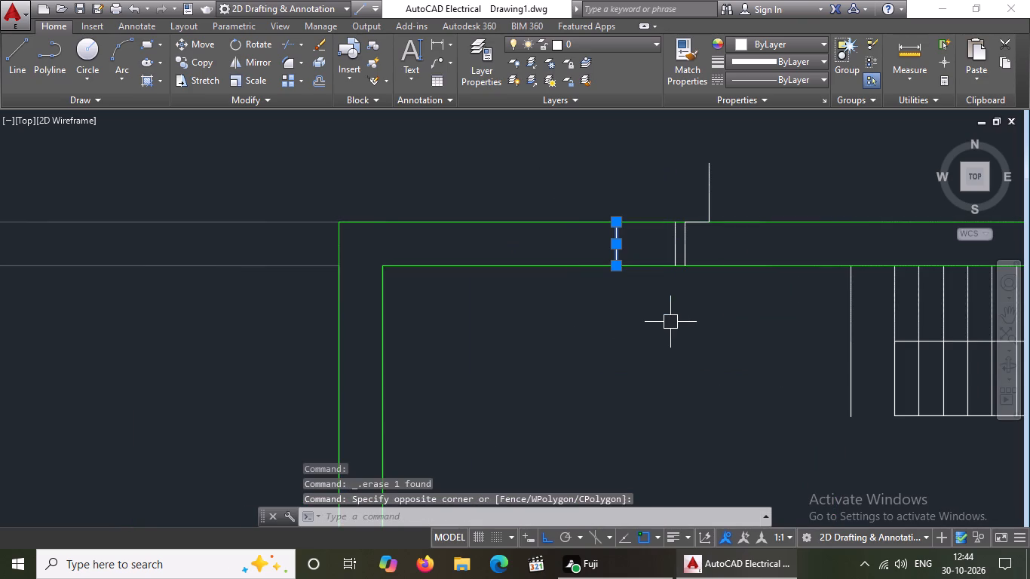
key(Delete)
click(628, 191)
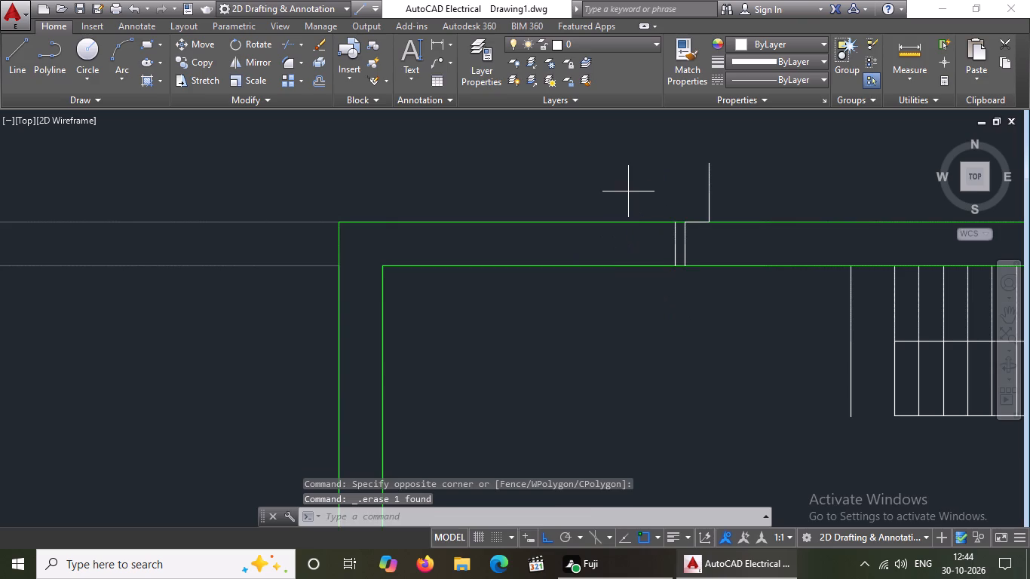
click(699, 294)
key(Delete)
click(644, 152)
click(746, 253)
key(Delete)
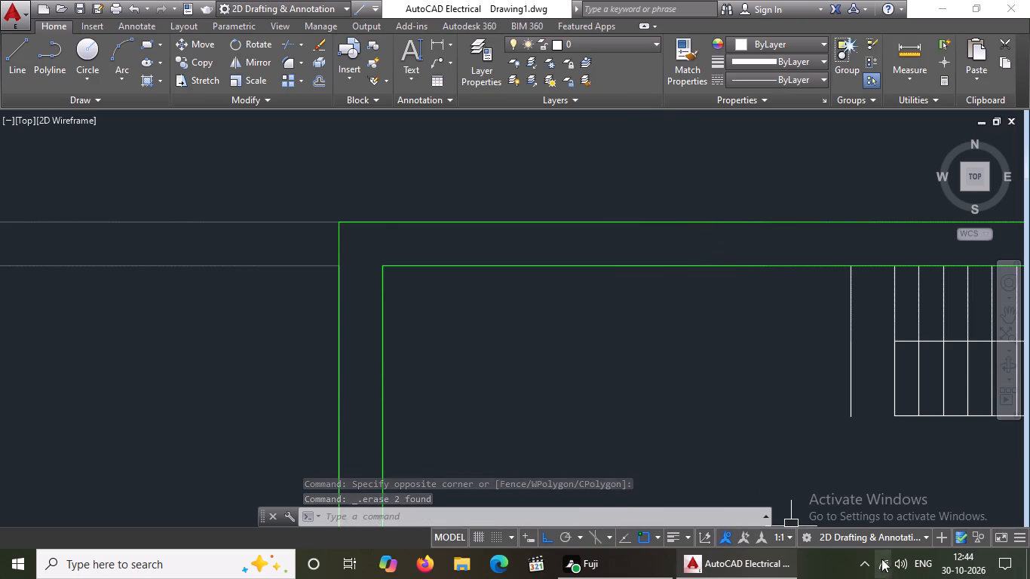
Erase the separate vertical line beside the striped fixture in the northeast corner, plus the fixture's west edge, middle line and south edge.
click(853, 308)
key(Delete)
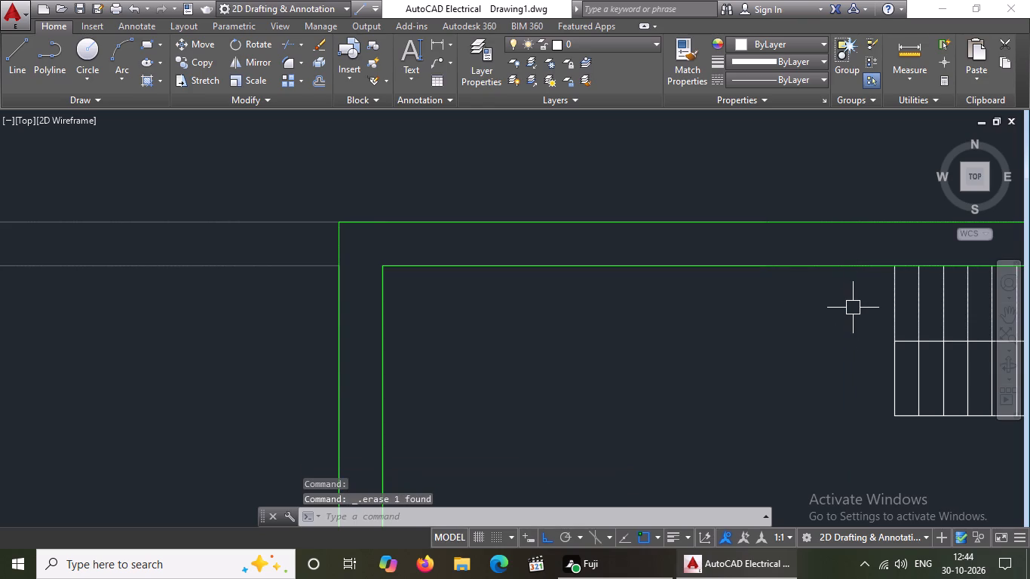
click(895, 308)
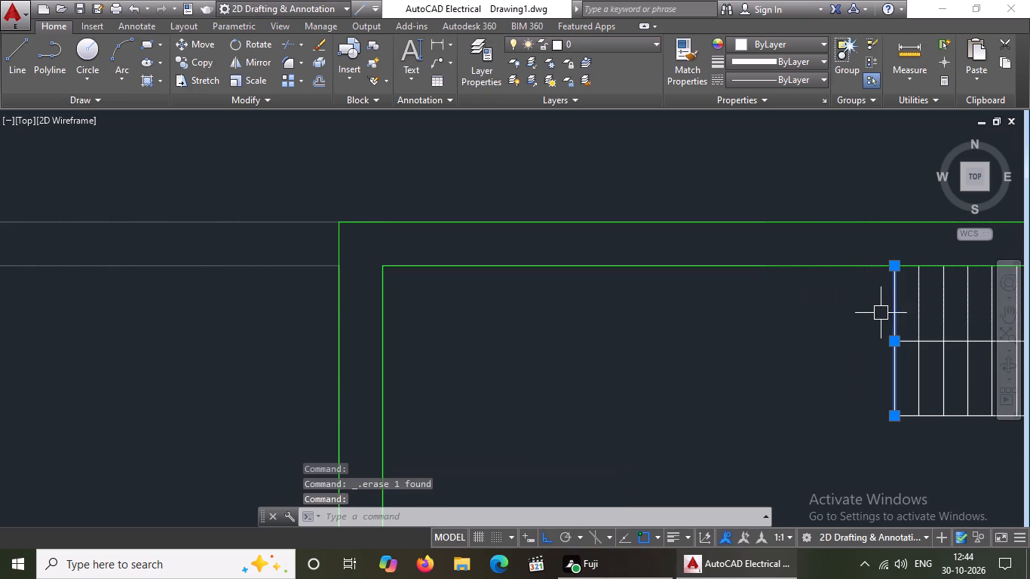
key(Delete)
scroll(759, 326, down, 3)
scroll(832, 342, up, 3)
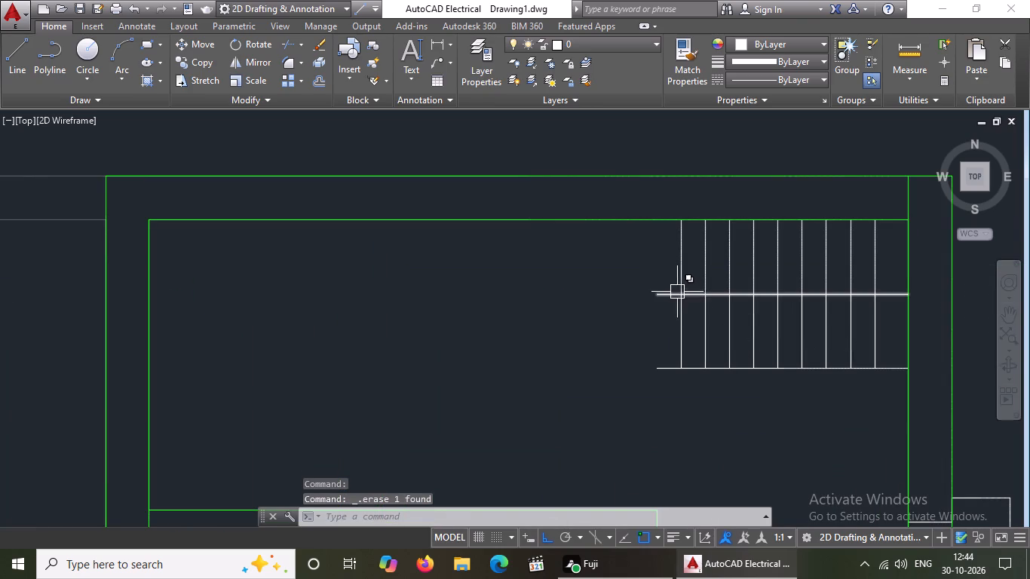
click(691, 296)
key(Delete)
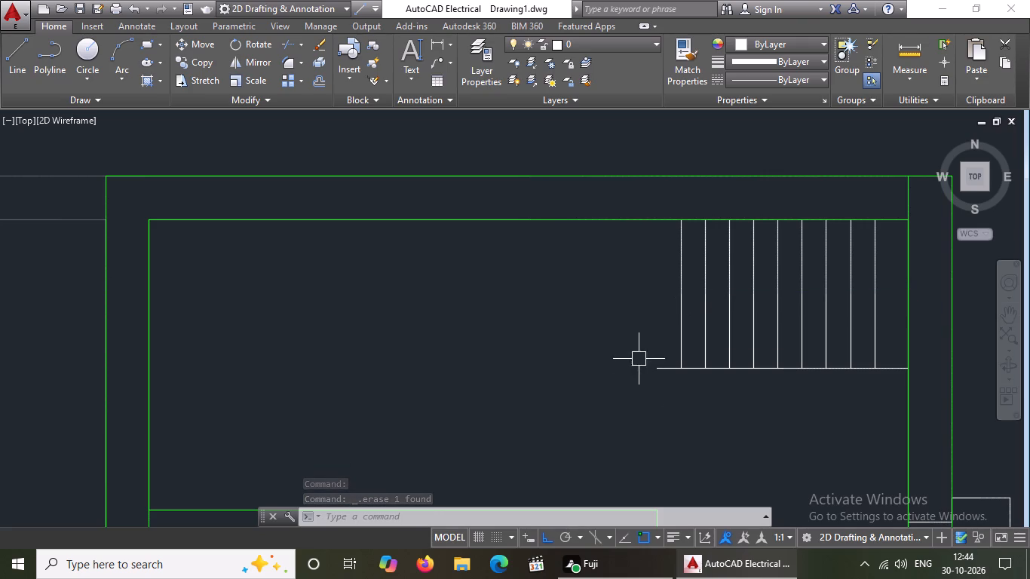
click(664, 369)
key(Delete)
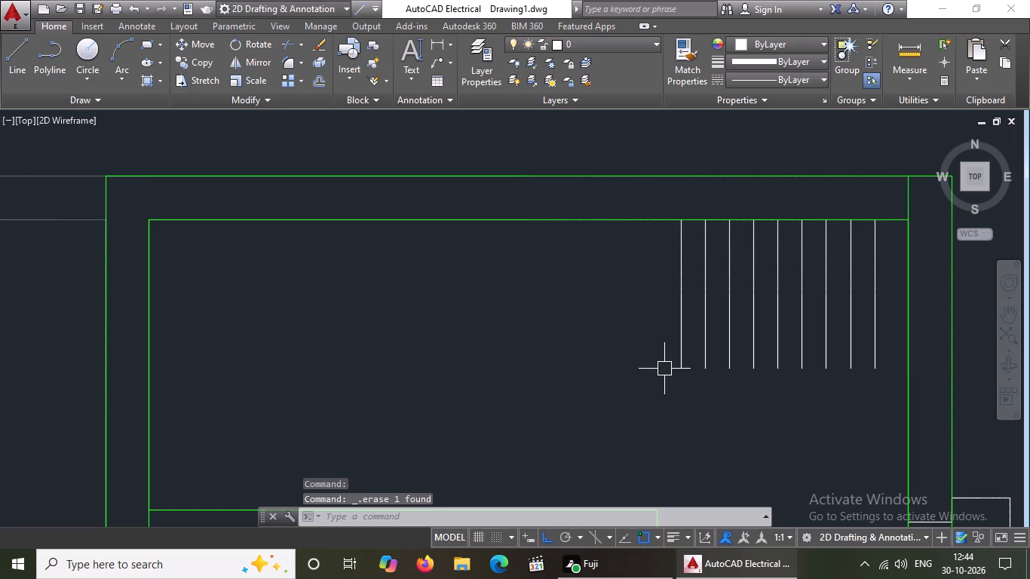
Erase the five westernmost vertical lines of the striped fixture in the northeast corner.
click(676, 338)
key(Delete)
click(704, 323)
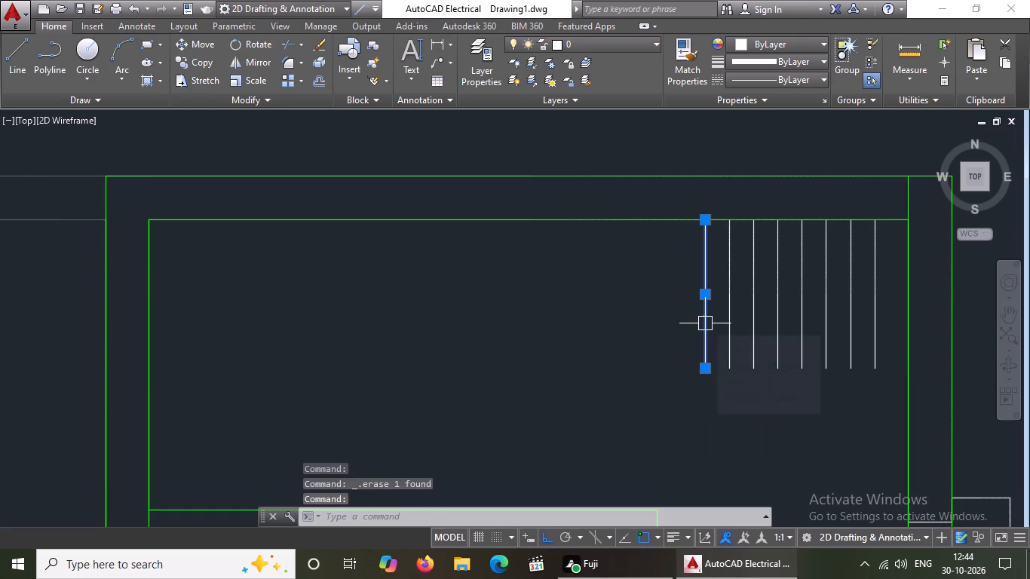
key(Delete)
click(731, 313)
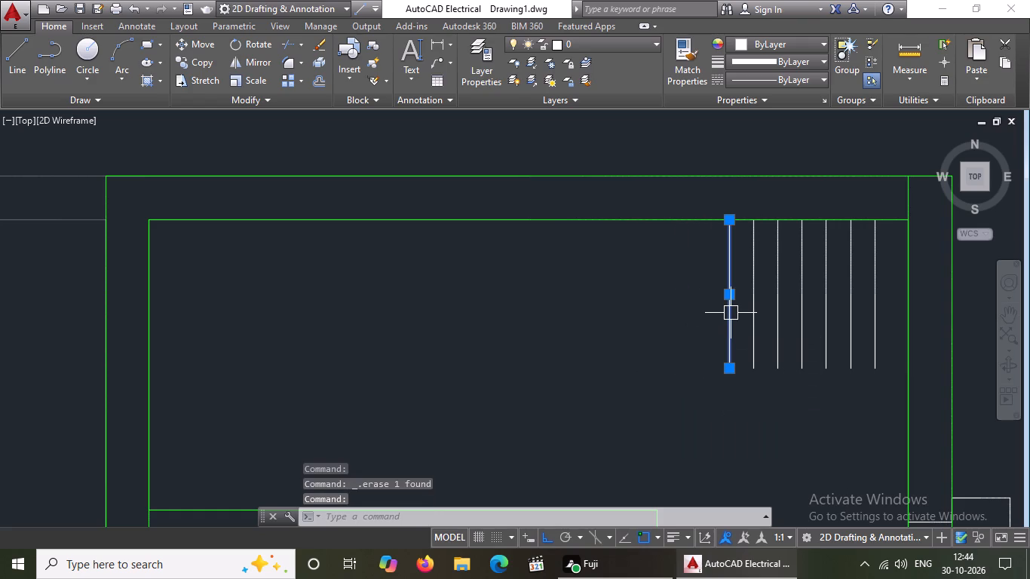
key(Delete)
click(756, 299)
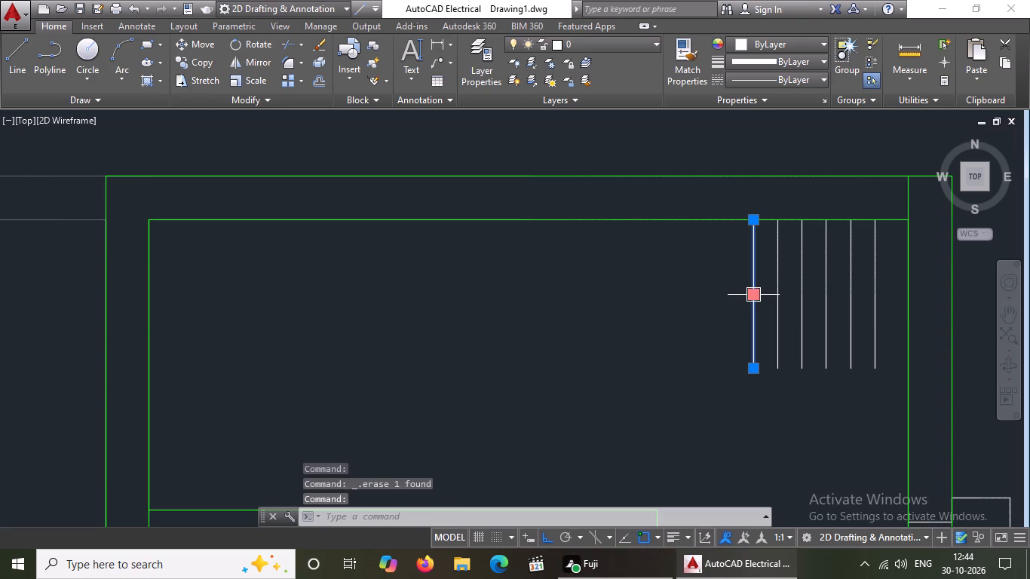
key(Delete)
click(774, 292)
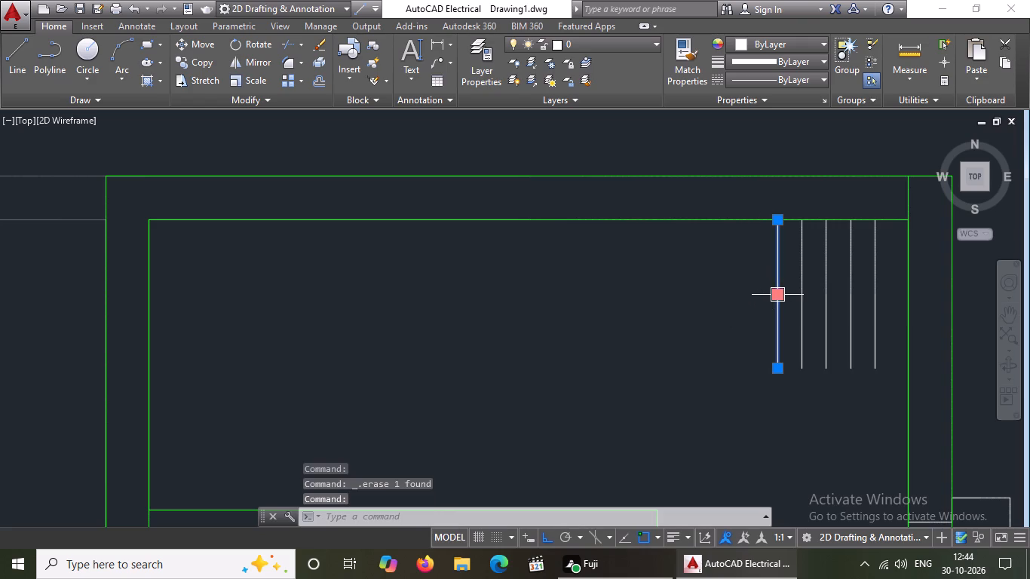
key(Delete)
Erase the remaining four vertical lines of the striped fixture in the northeast corner.
click(794, 294)
click(815, 289)
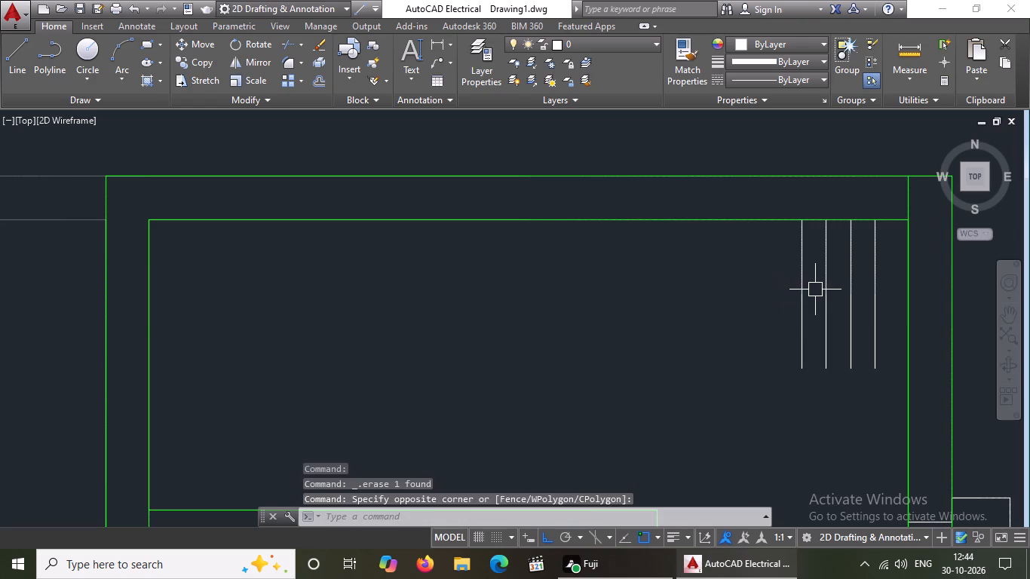
click(799, 305)
key(Delete)
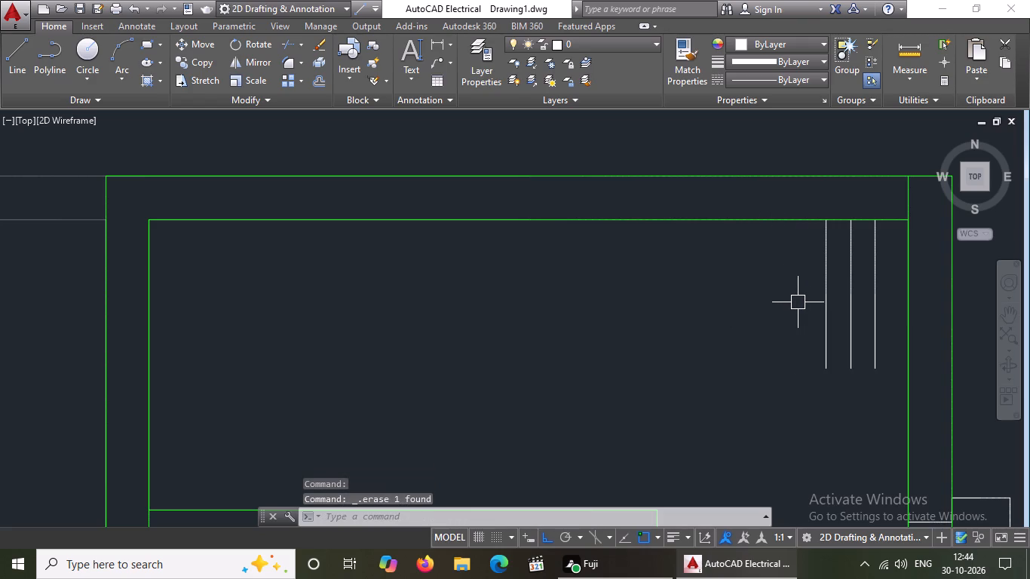
click(839, 299)
click(767, 354)
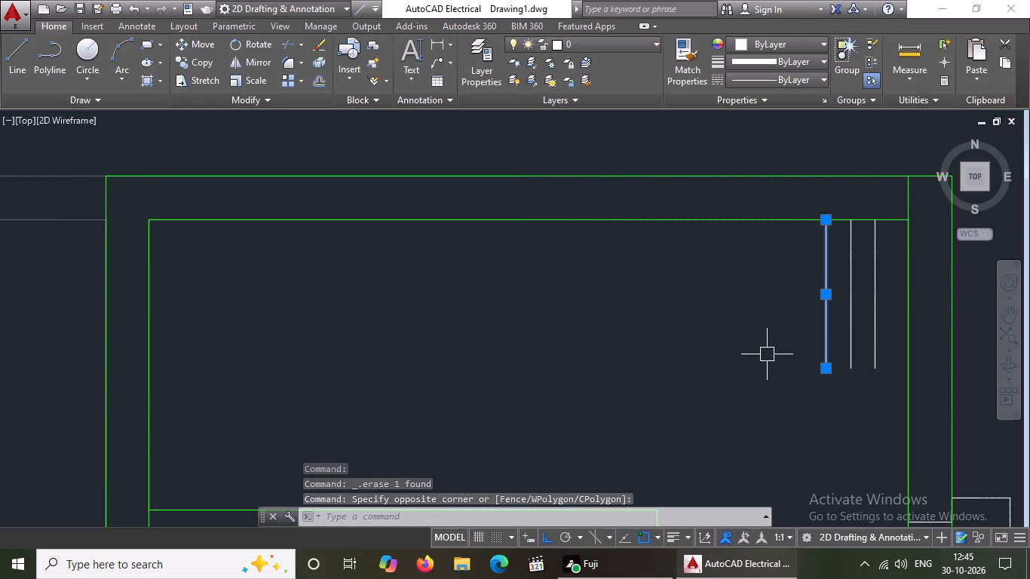
key(Delete)
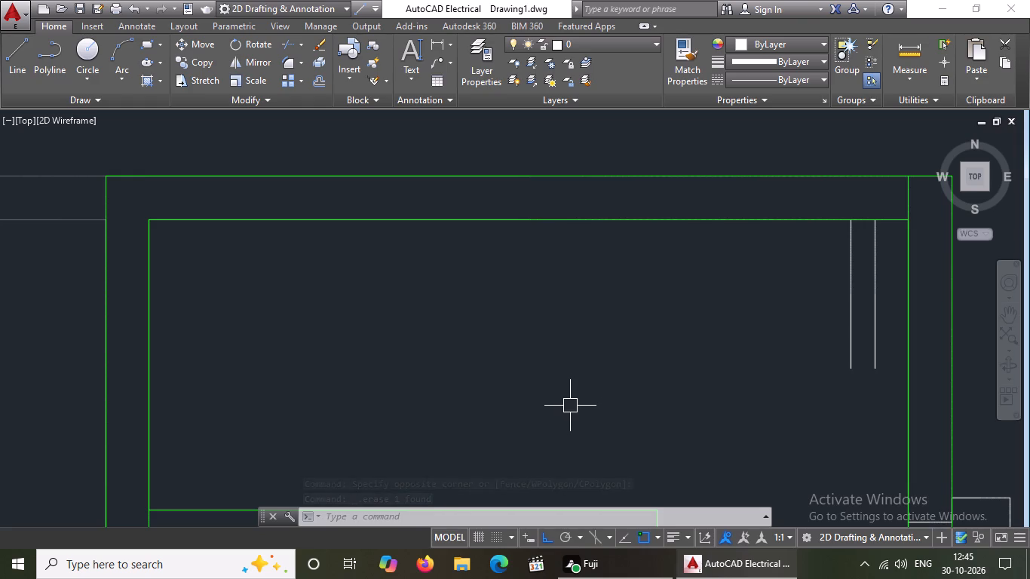
click(893, 349)
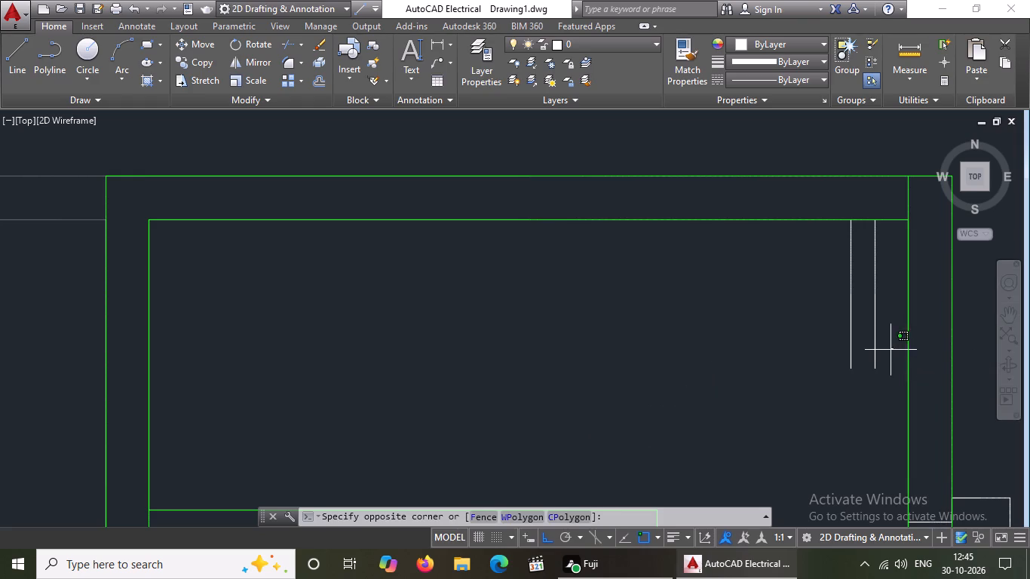
click(857, 357)
key(Delete)
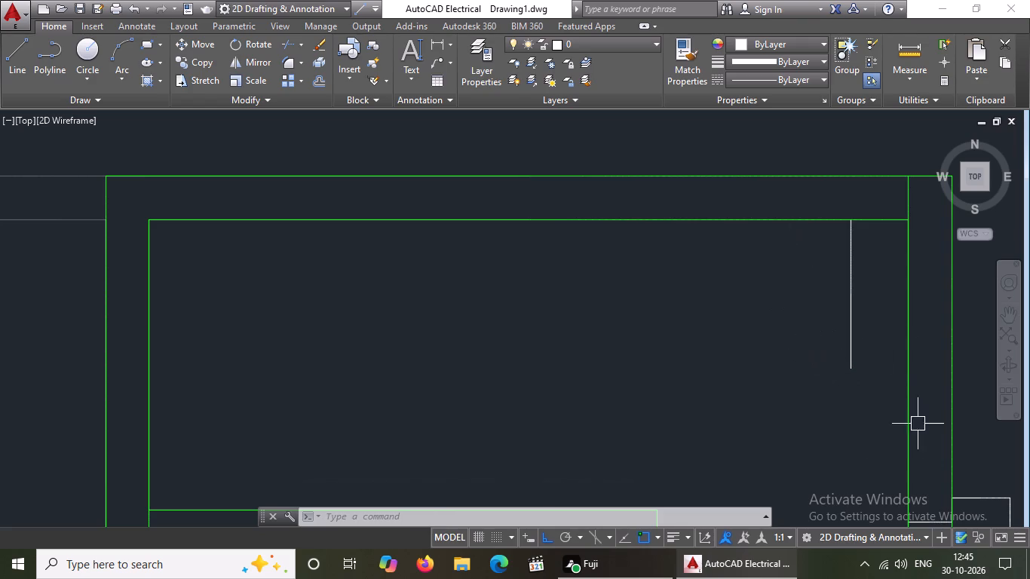
click(881, 362)
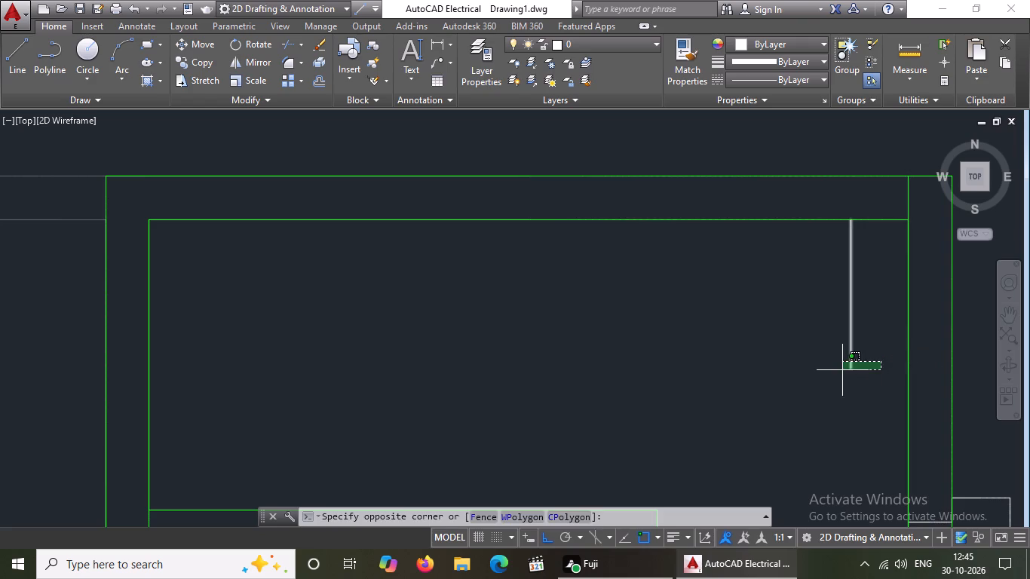
click(842, 370)
key(Delete)
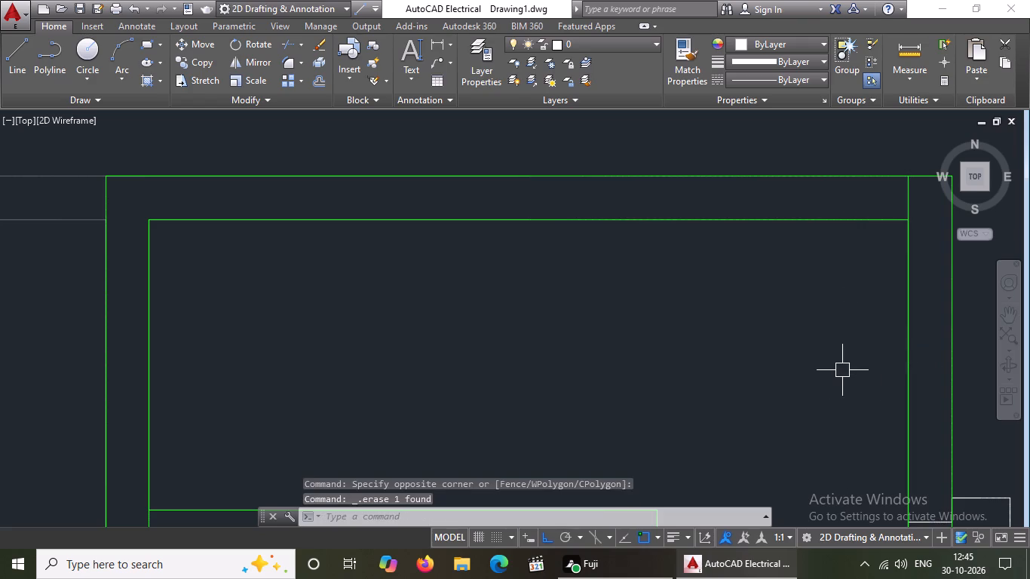
Erase the bed and the two round bedside symbols from the northeast bedroom of the copied plan.
scroll(798, 369, down, 5)
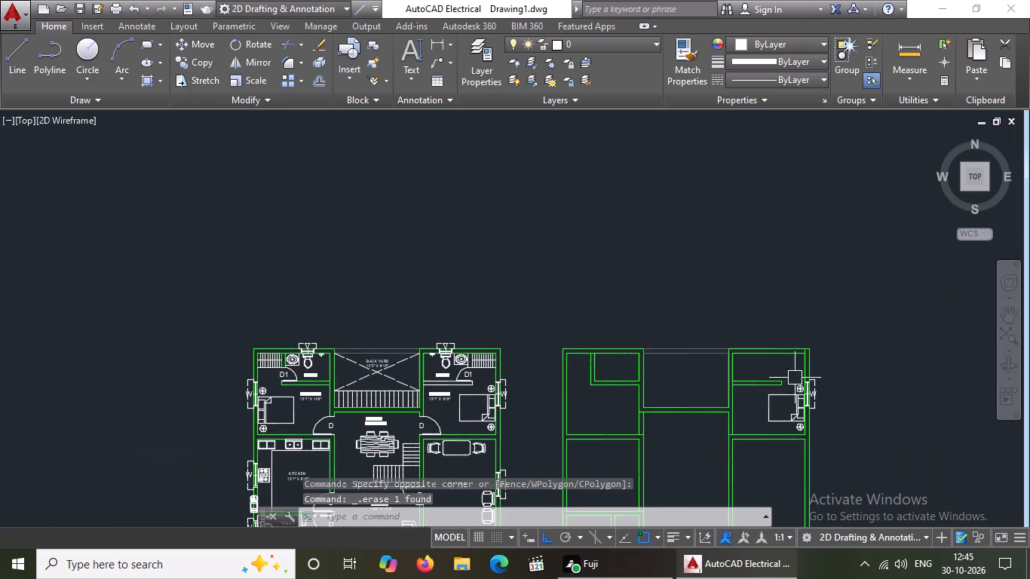
scroll(793, 391, up, 3)
click(768, 414)
key(Delete)
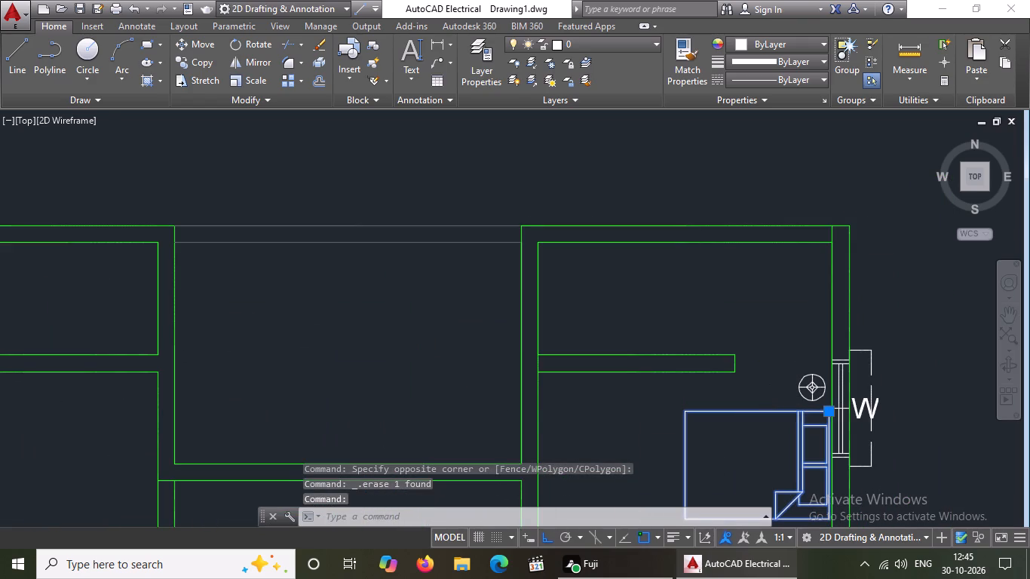
click(807, 382)
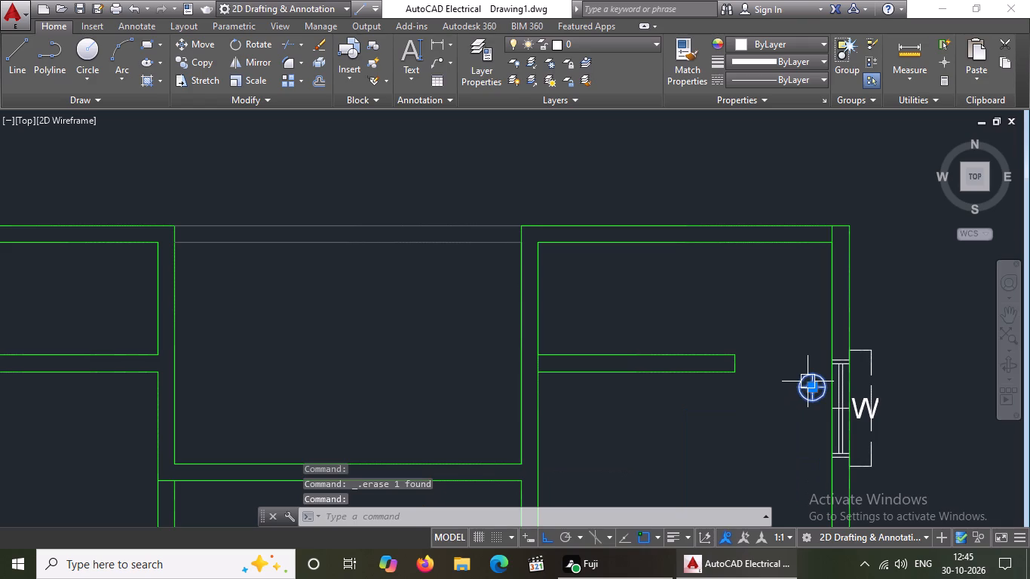
key(Delete)
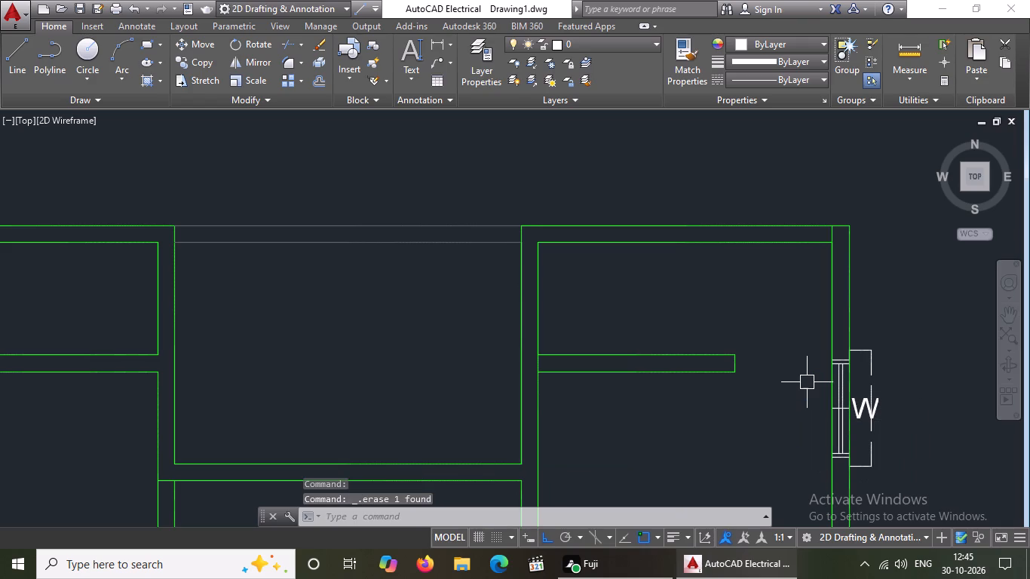
scroll(808, 381, down, 3)
scroll(813, 386, up, 2)
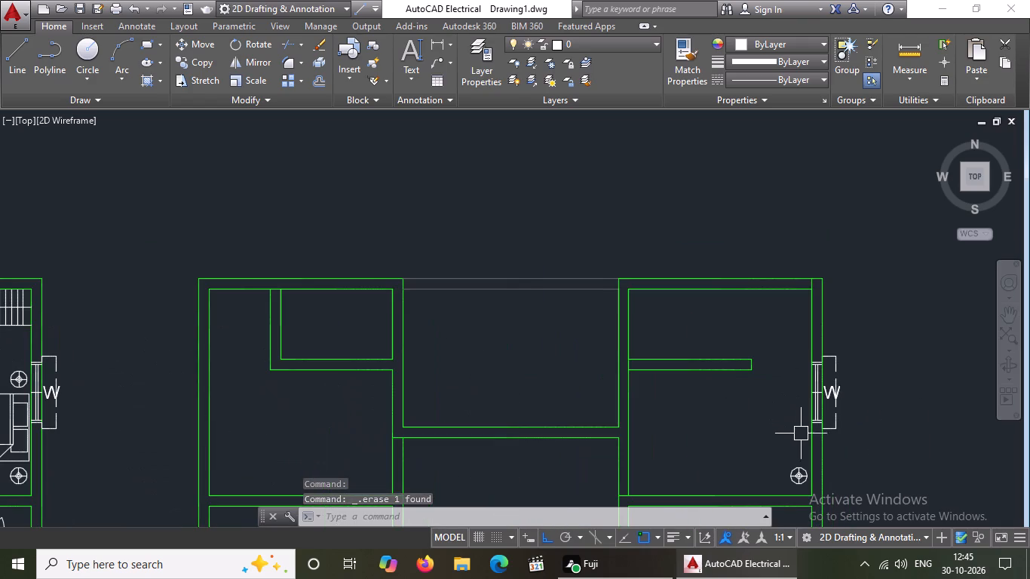
scroll(783, 483, up, 3)
click(823, 479)
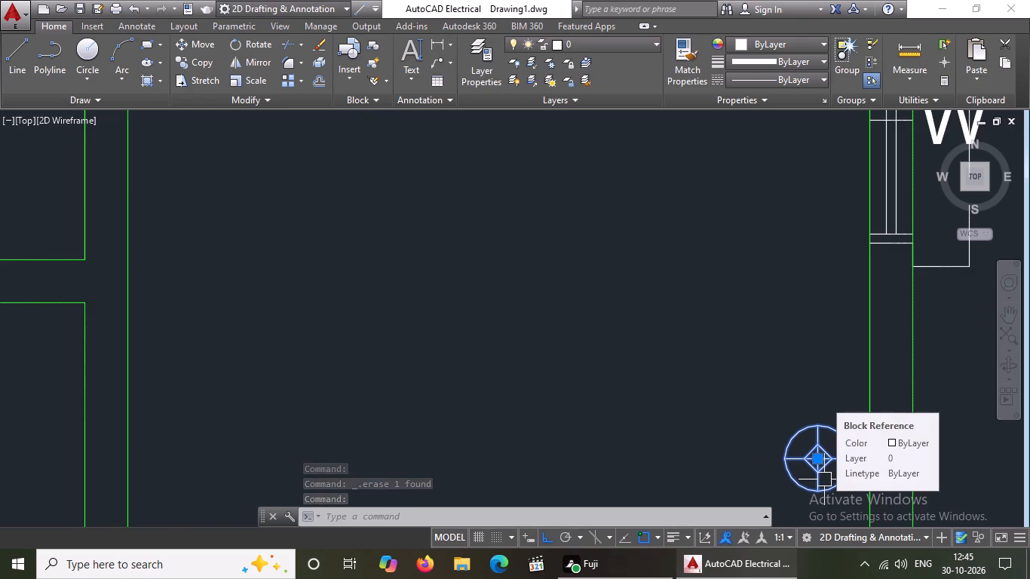
key(Delete)
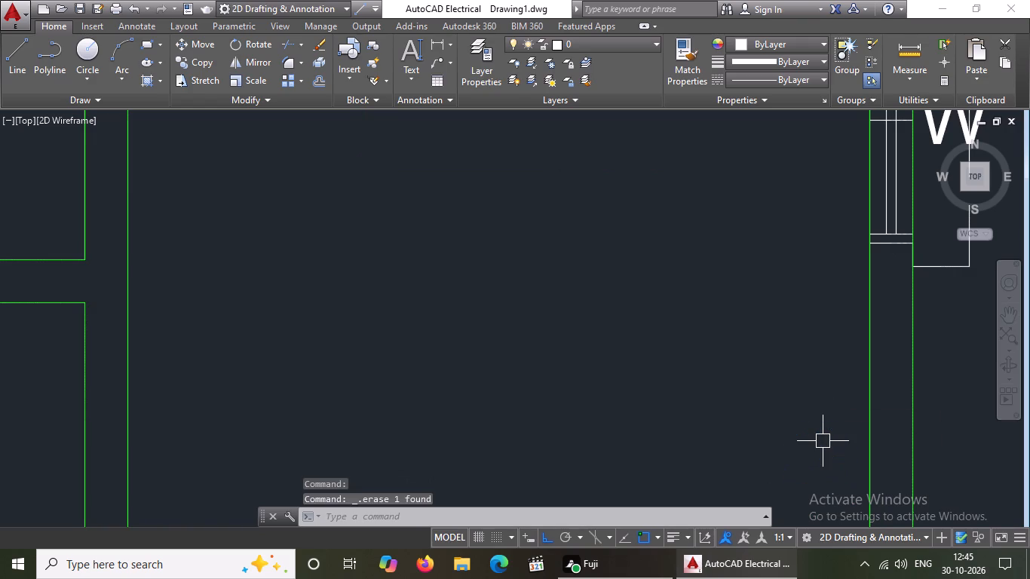
Erase the northeast bedroom window's W label, its north jamb lines and the two vertical glazing lines.
scroll(804, 428, down, 3)
scroll(824, 333, up, 2)
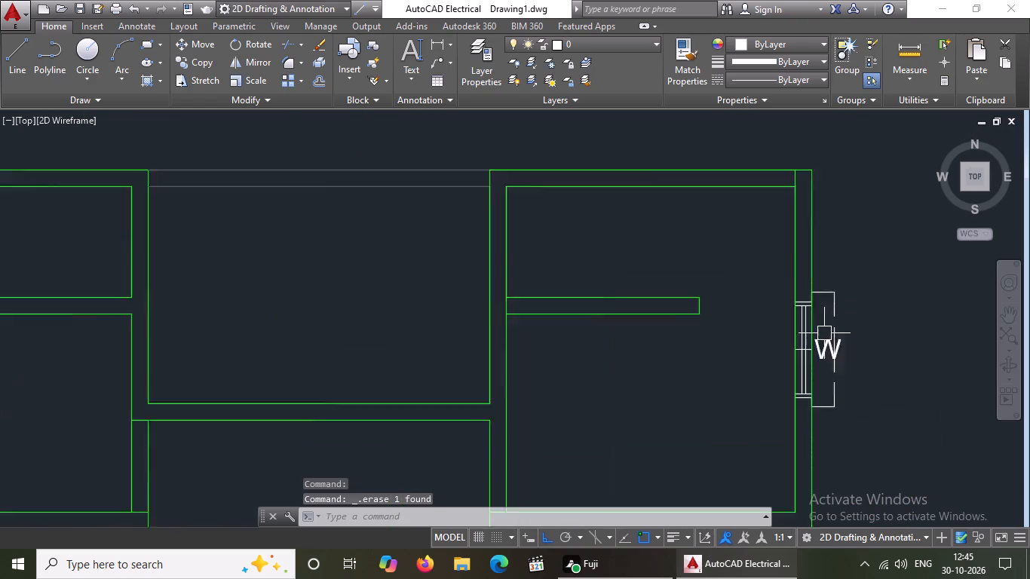
click(817, 346)
key(Delete)
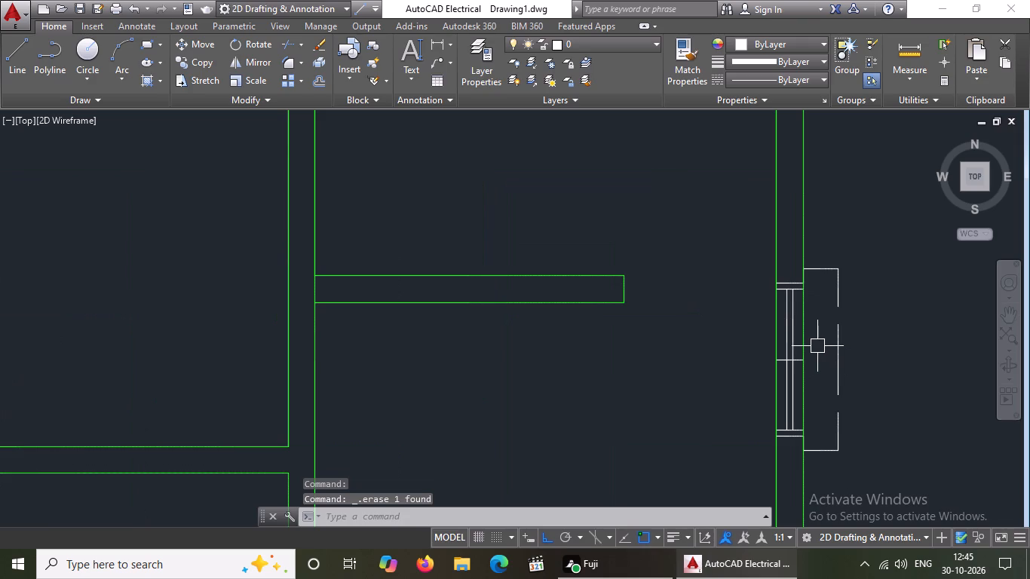
click(729, 261)
click(806, 300)
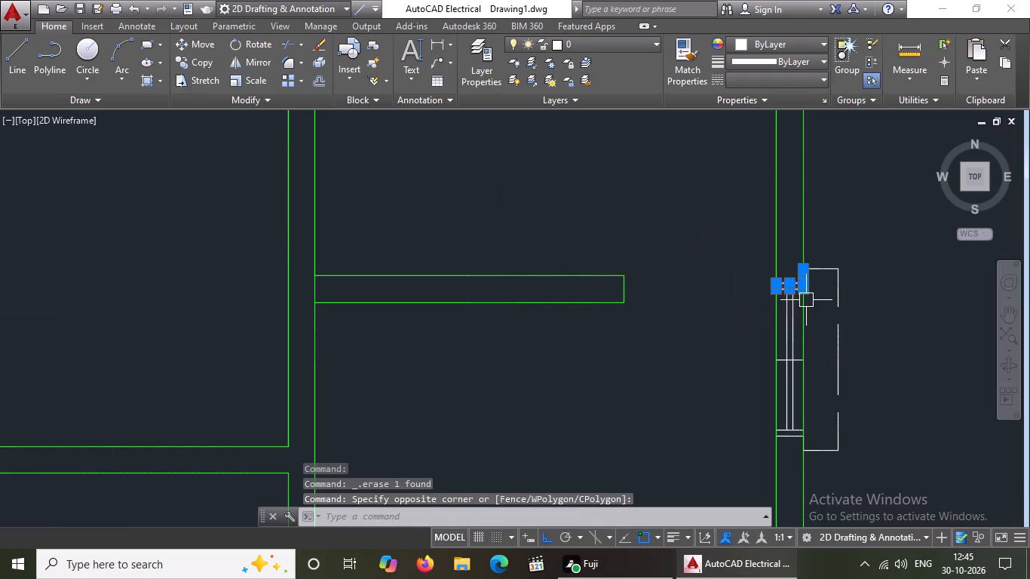
key(Delete)
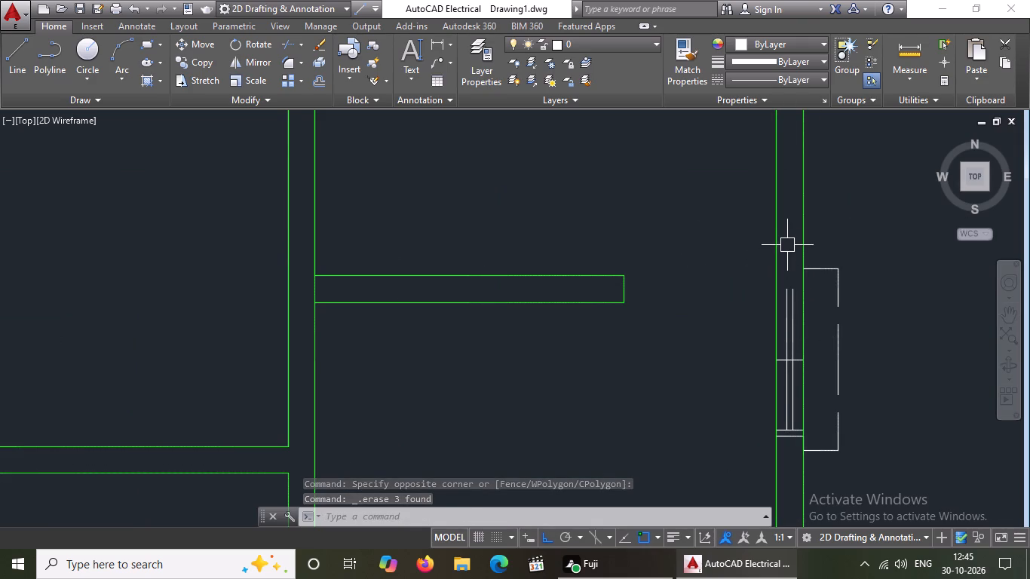
click(788, 297)
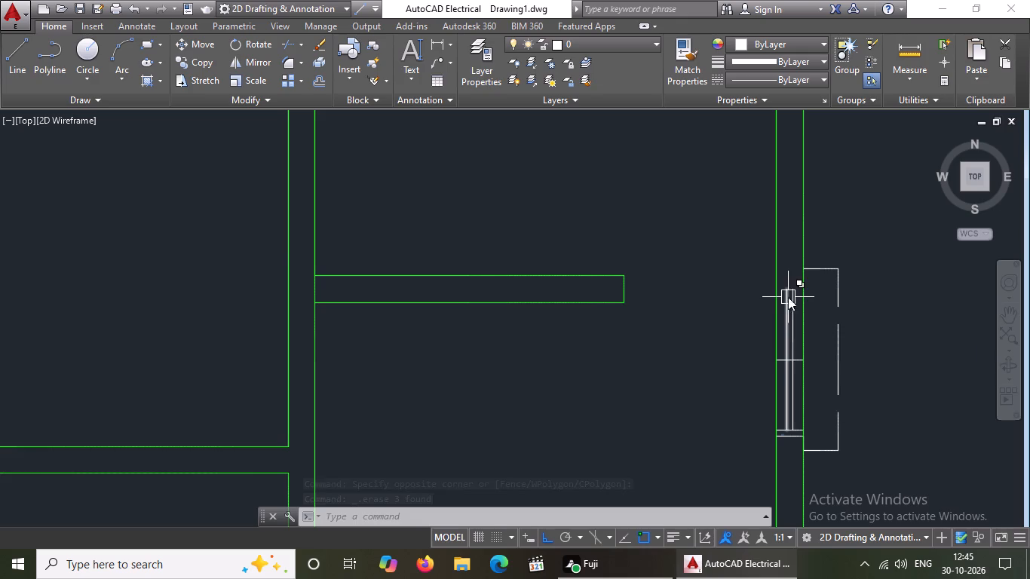
key(Delete)
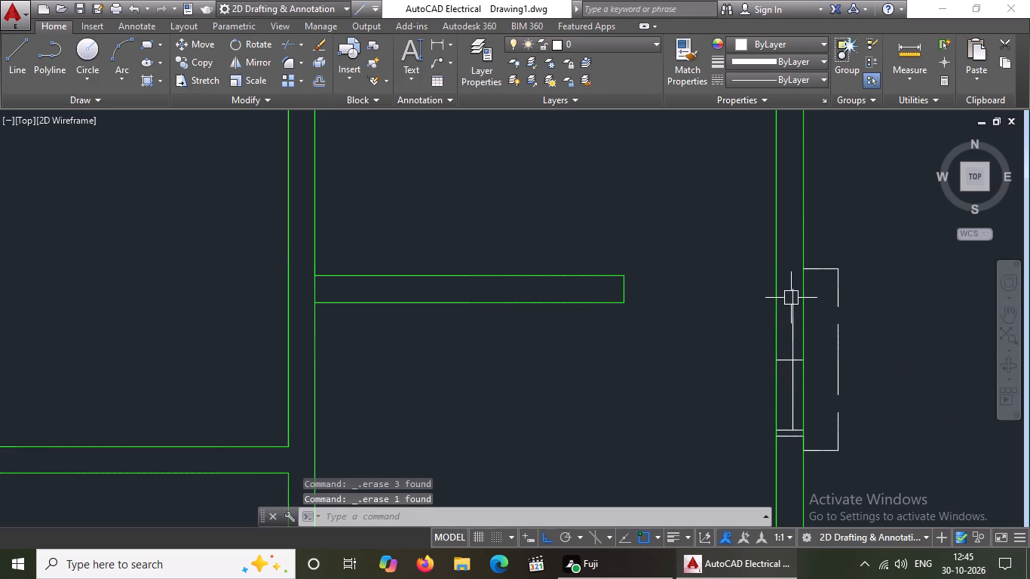
click(793, 298)
key(Delete)
Erase the northeast bedroom window's middle cross line and its two south jamb lines.
scroll(793, 298, up, 1)
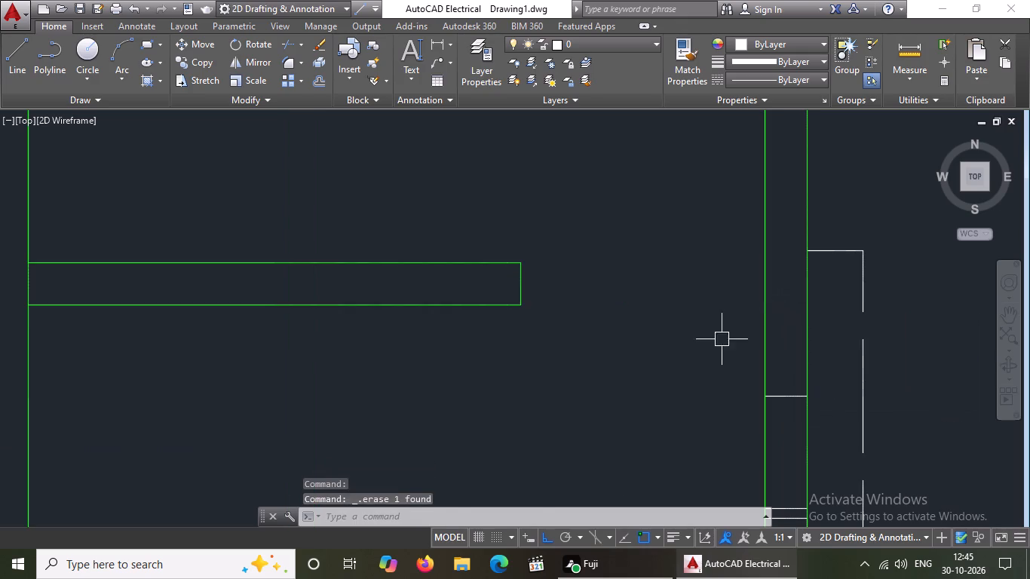
drag(704, 372, 724, 375)
click(831, 415)
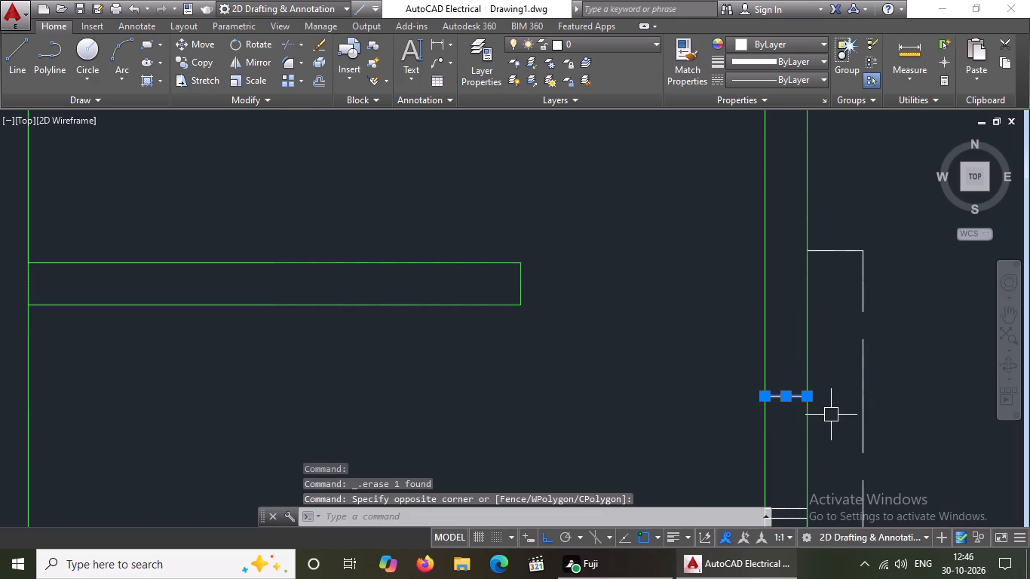
key(Delete)
scroll(814, 390, down, 3)
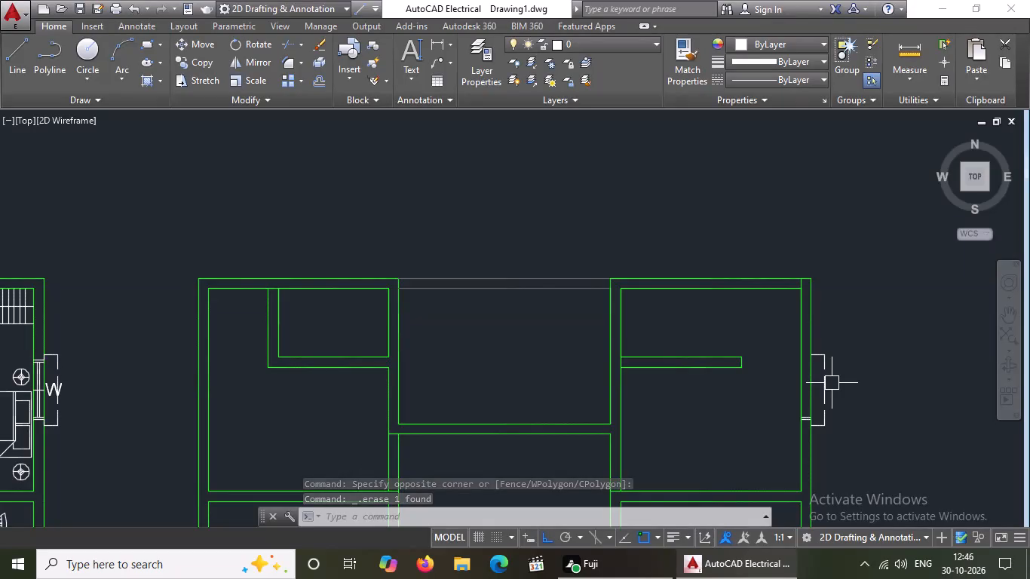
scroll(836, 417, up, 3)
drag(643, 412, 672, 421)
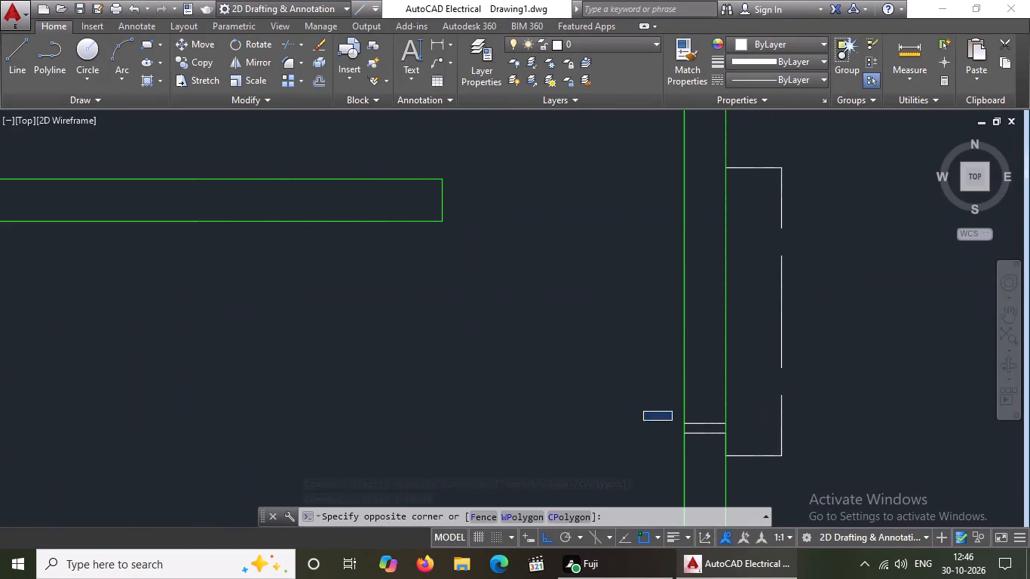
click(740, 442)
key(Delete)
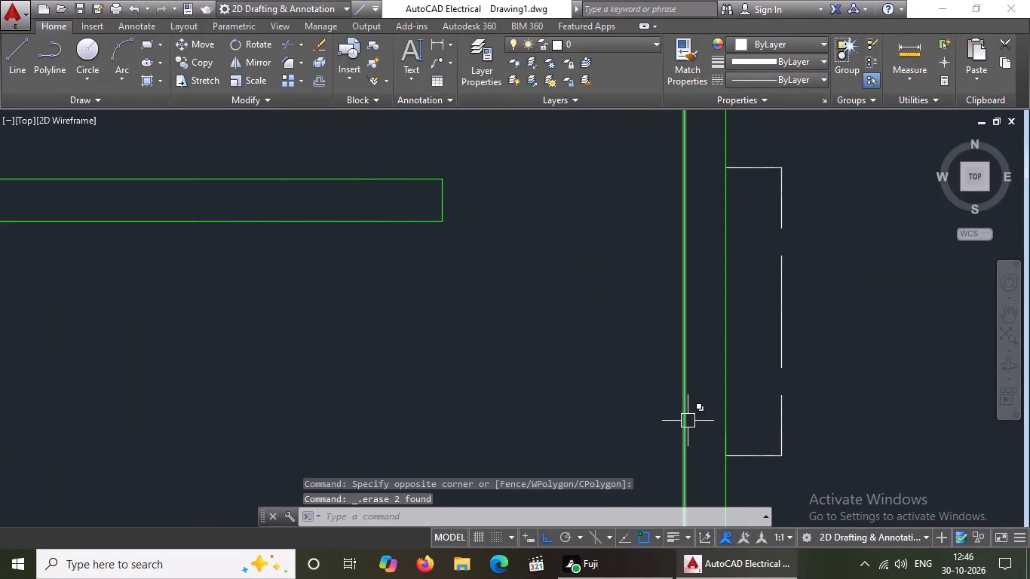
Erase the window projection outside the northeast bedroom's east wall: its south, north and dashed east edges.
drag(704, 417, 714, 421)
click(828, 466)
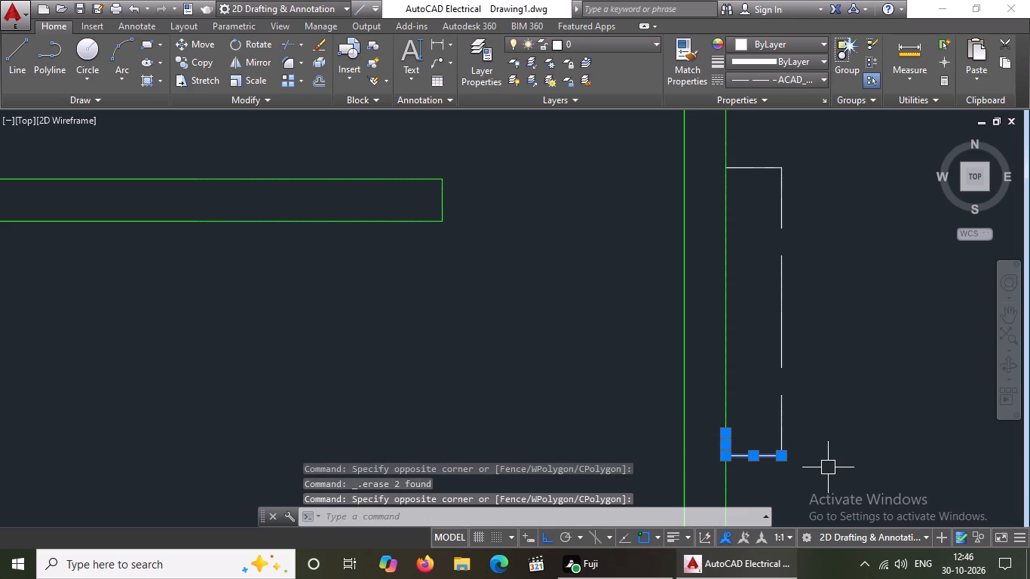
key(Delete)
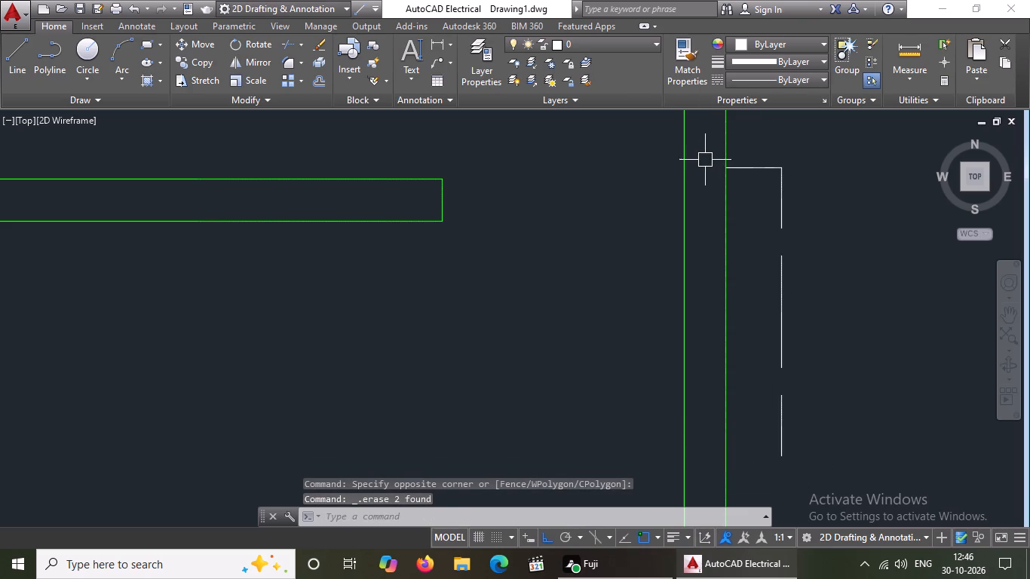
drag(705, 158, 714, 160)
click(805, 211)
key(Delete)
click(781, 289)
key(Delete)
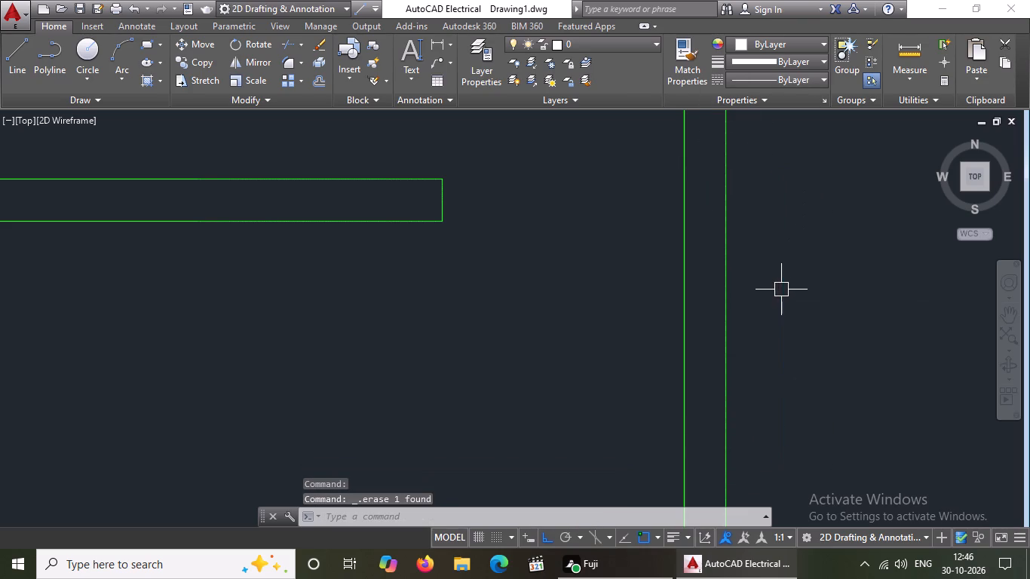
Inspect the stripped copy's green walls and junctions, including the southwest rooms, for anything left to clean up.
scroll(742, 321, down, 8)
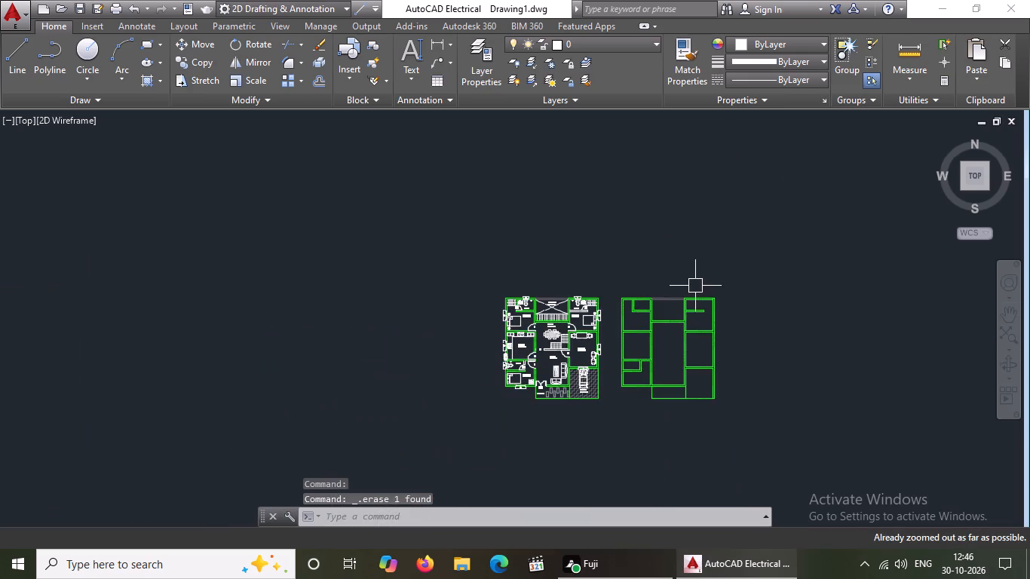
scroll(707, 413, up, 2)
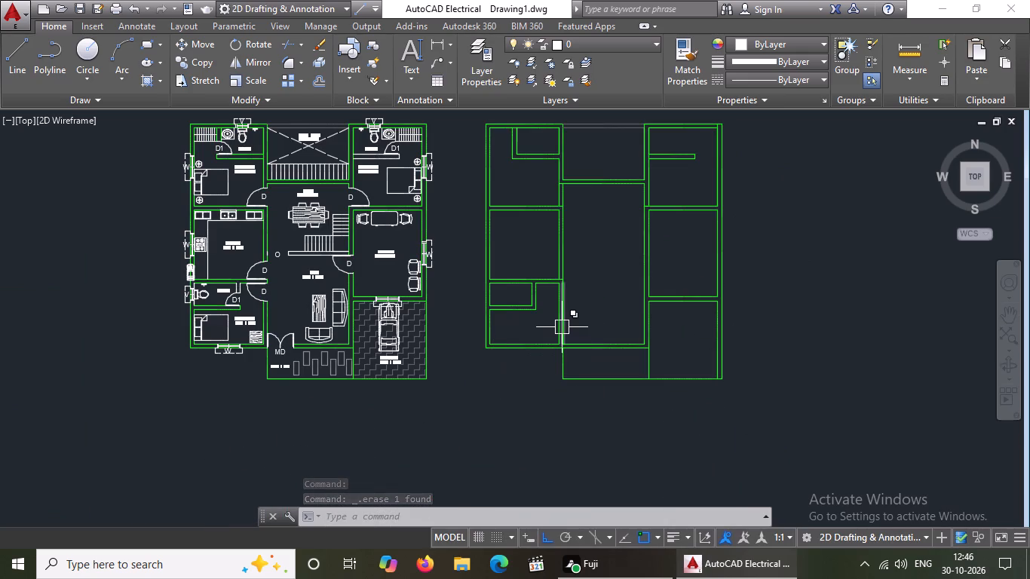
middle_drag(562, 326, 486, 458)
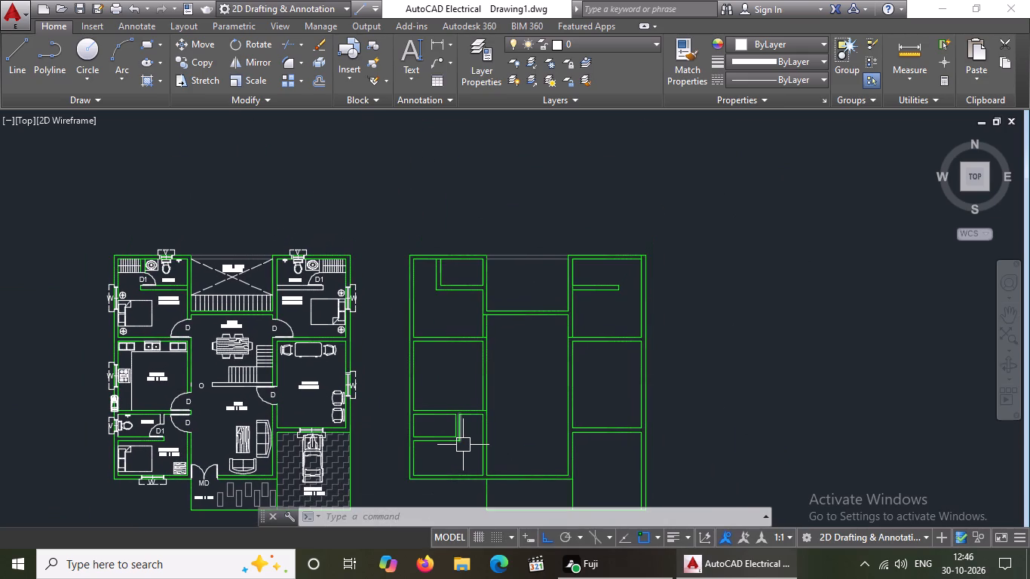
scroll(460, 454, up, 4)
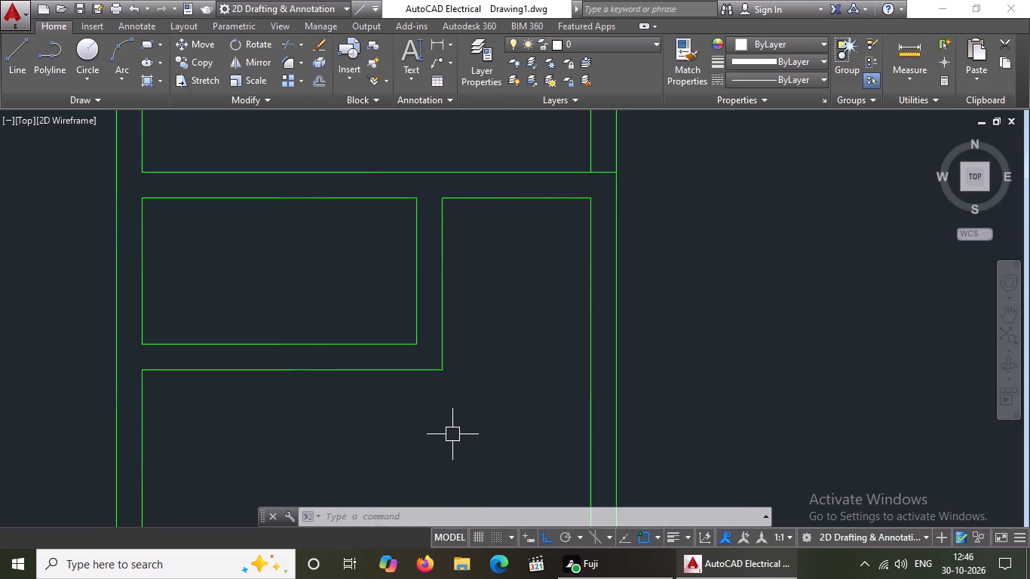
scroll(461, 382, down, 4)
scroll(458, 403, up, 3)
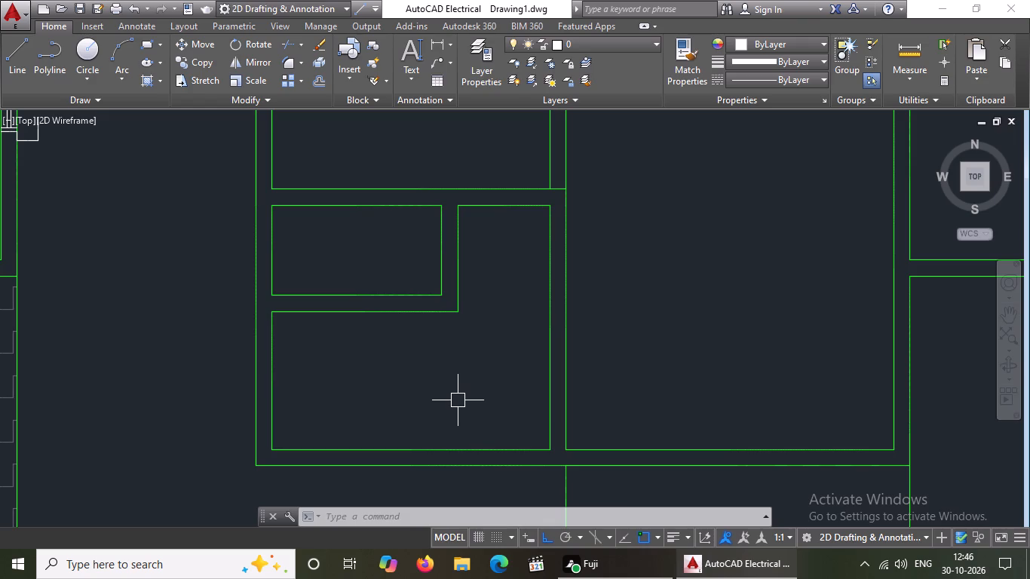
scroll(458, 399, down, 3)
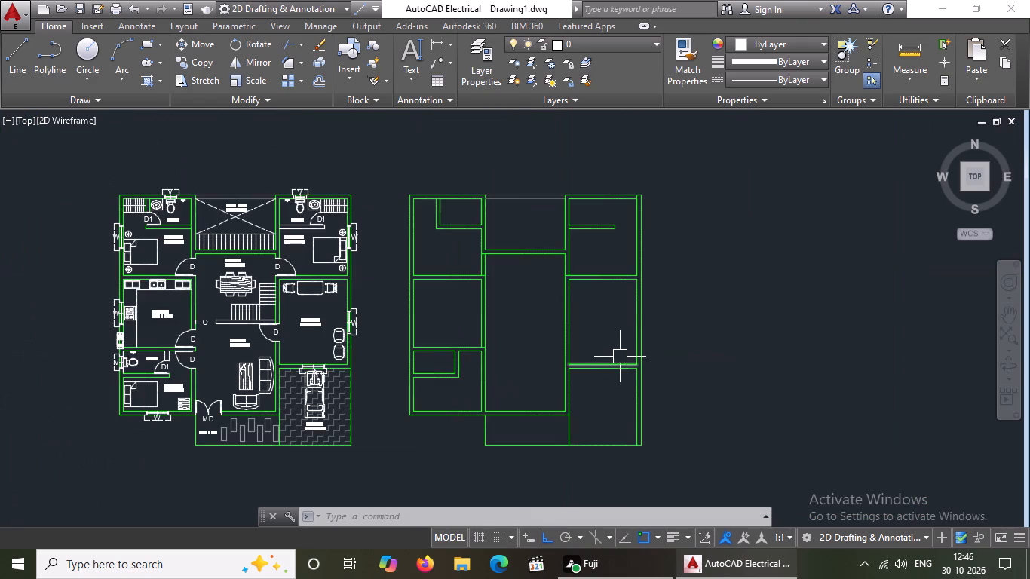
middle_drag(611, 371, 587, 432)
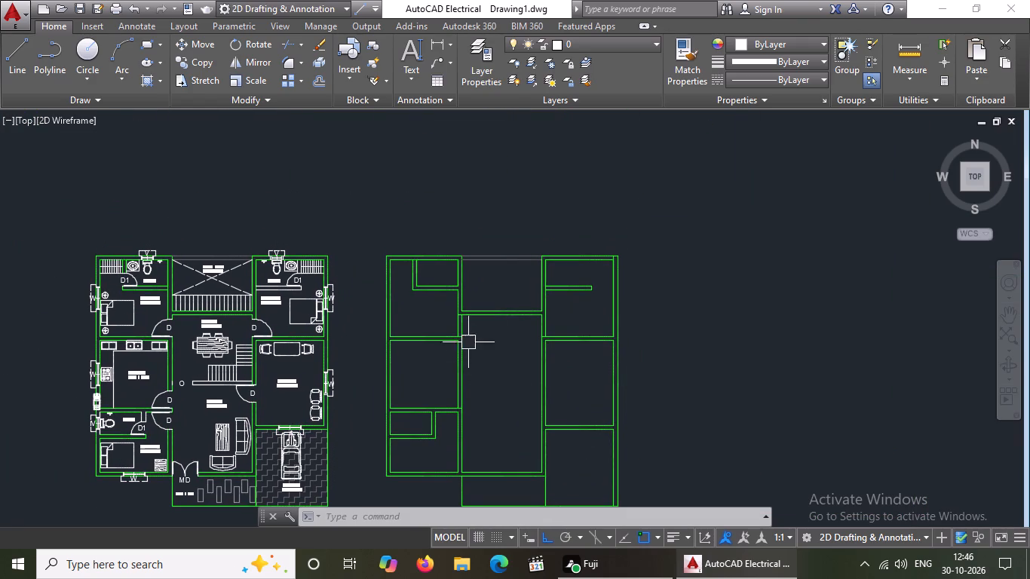
scroll(426, 315, up, 2)
scroll(443, 290, down, 3)
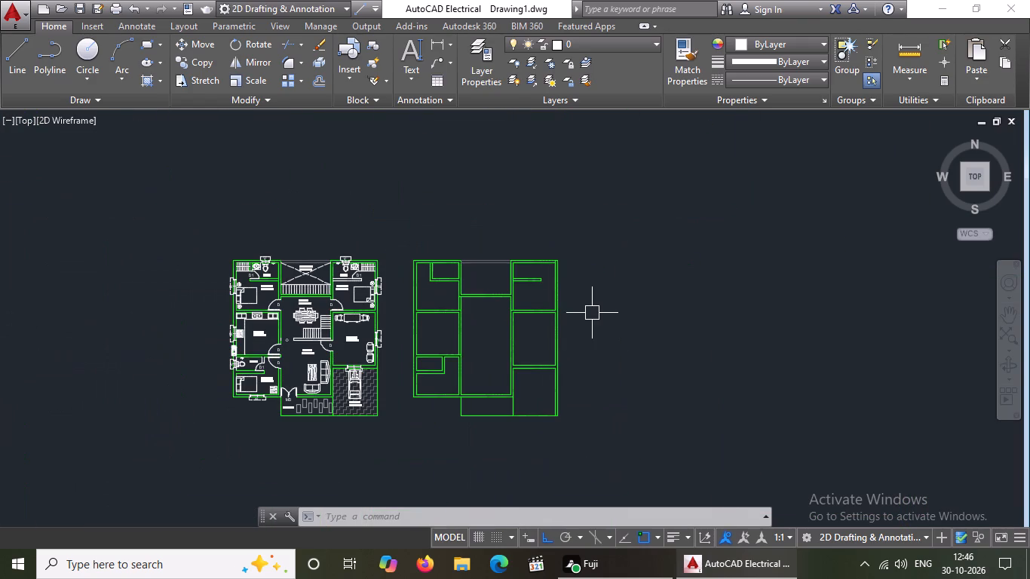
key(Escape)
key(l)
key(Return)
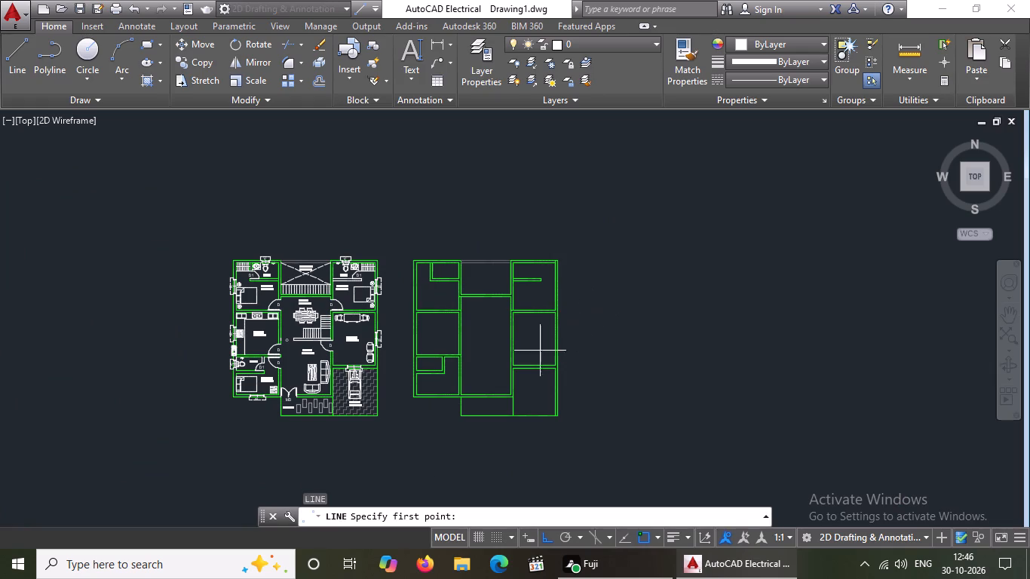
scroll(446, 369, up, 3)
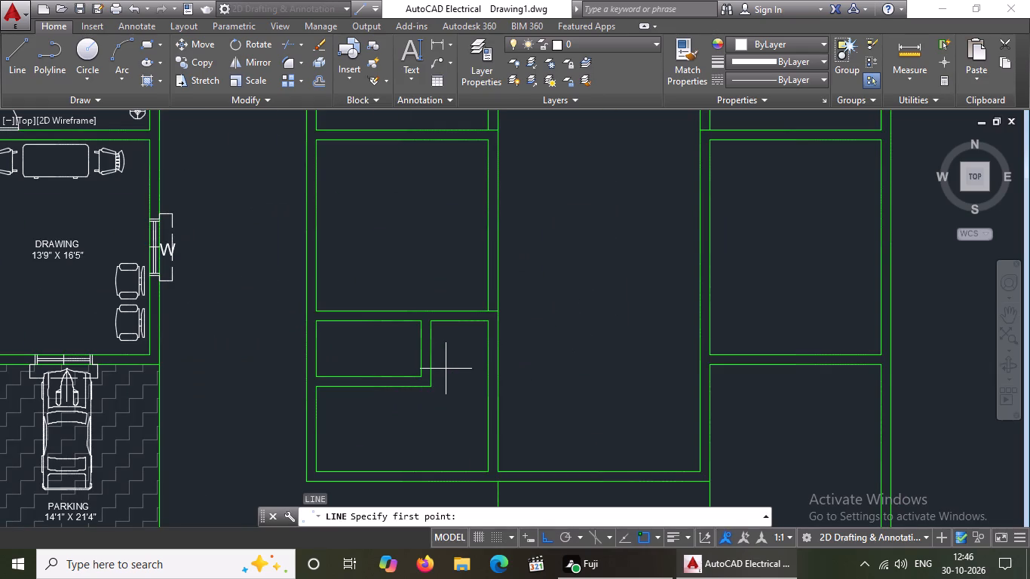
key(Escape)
Trim the wall-line stubs crossing the central hall's side walls at the southwest toilet, northeast bedroom and northwest bedroom junctions.
text(TR)
key(space)
key(space)
scroll(498, 314, up, 3)
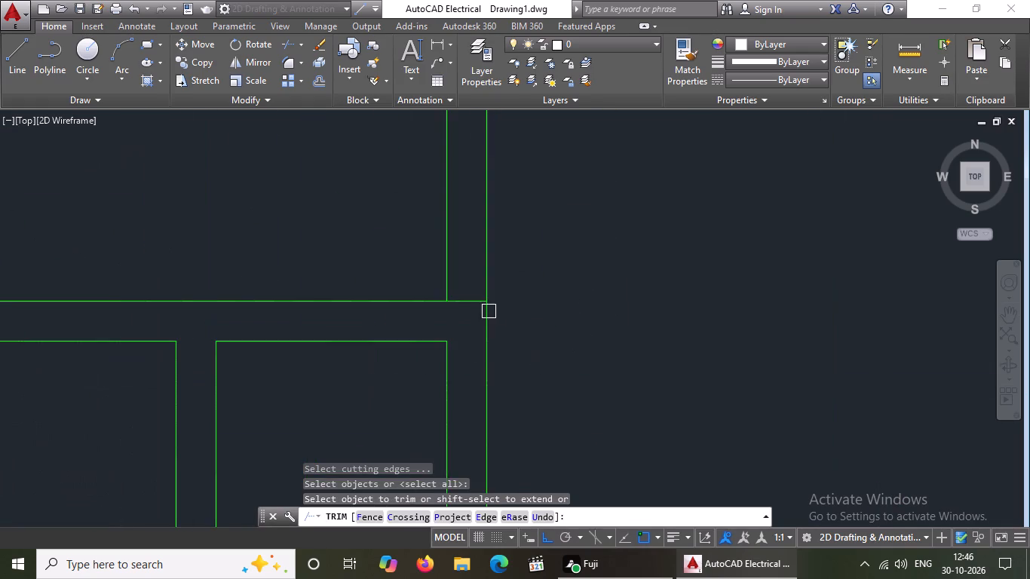
click(467, 299)
scroll(576, 271, down, 4)
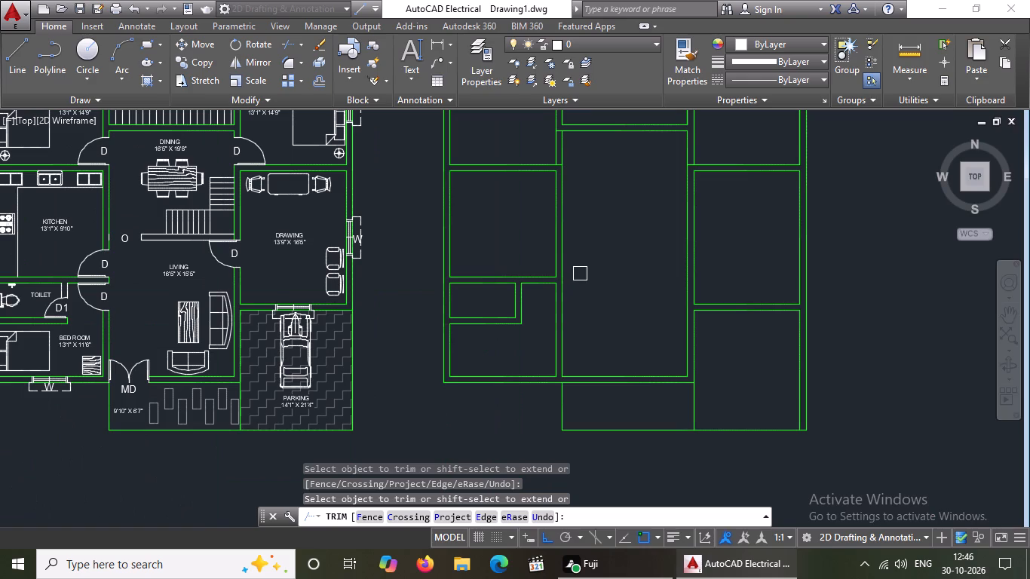
middle_drag(580, 308, 580, 354)
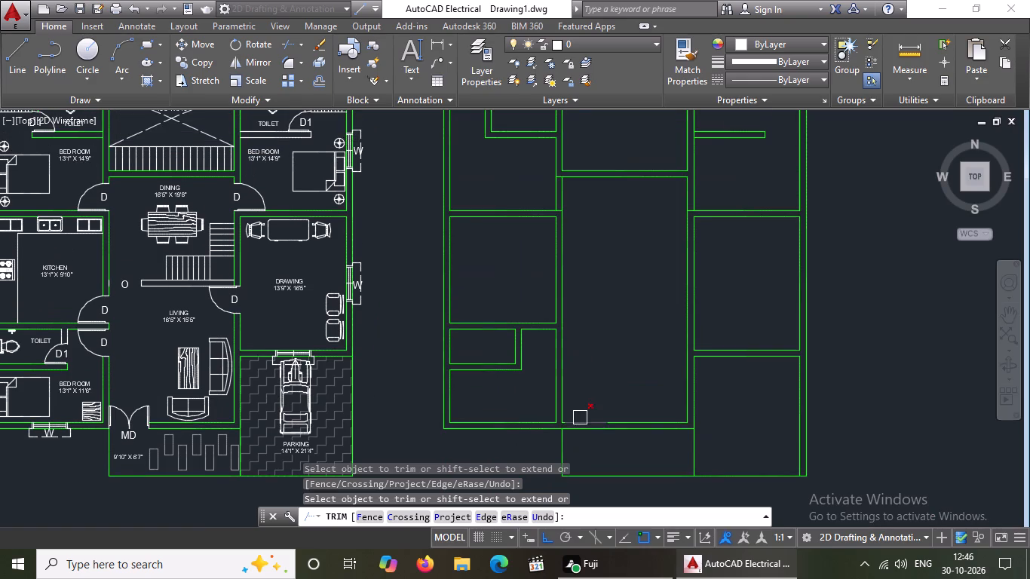
scroll(716, 200, up, 3)
scroll(633, 228, up, 2)
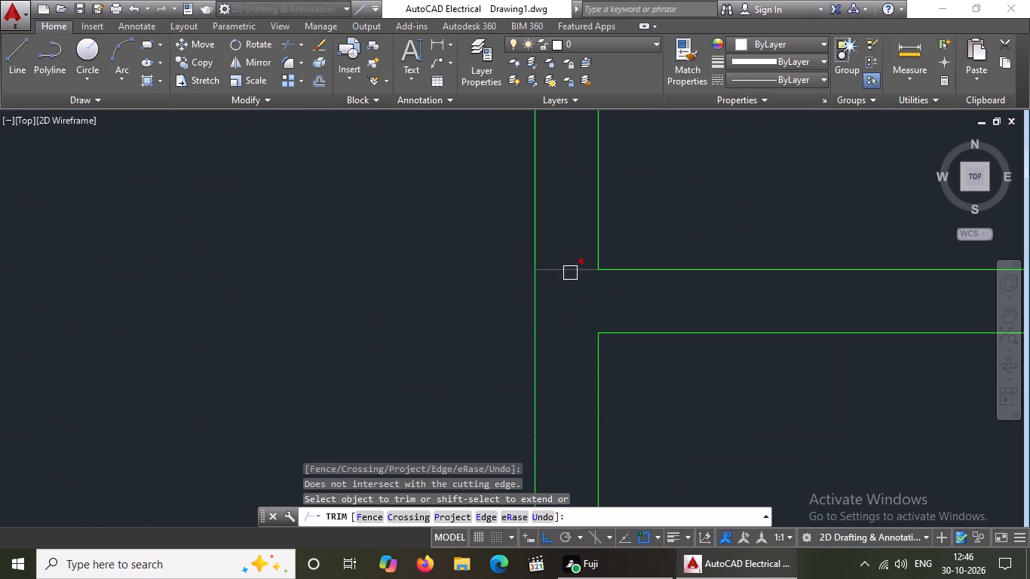
click(570, 273)
scroll(570, 272, down, 4)
scroll(358, 271, up, 3)
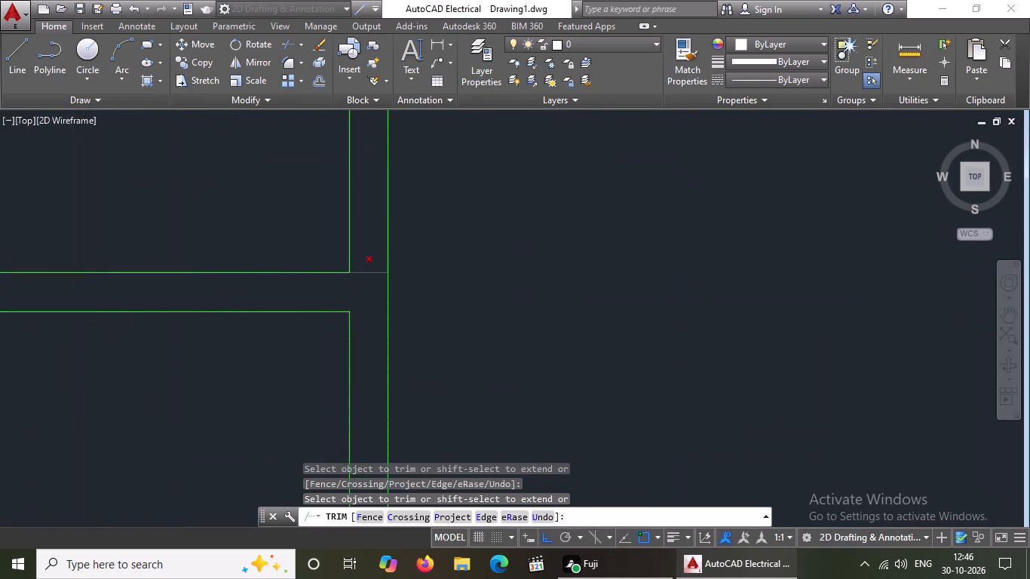
click(371, 275)
scroll(442, 276, down, 4)
Trim the leftover line pieces where the northeast toilet partition meets the hall wall and at the plan's northeast outer corner.
scroll(437, 257, up, 4)
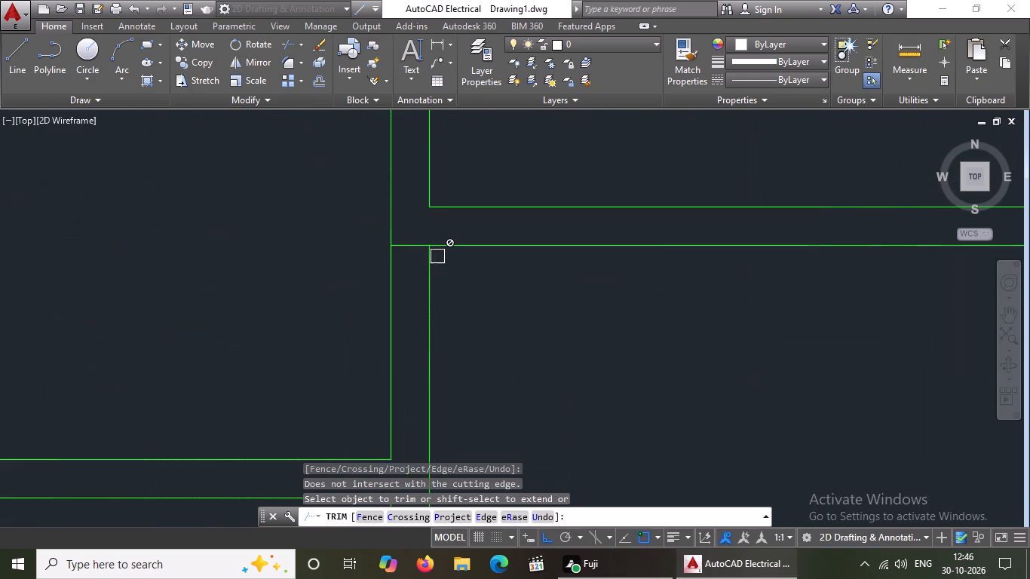
click(412, 244)
scroll(513, 344, down, 3)
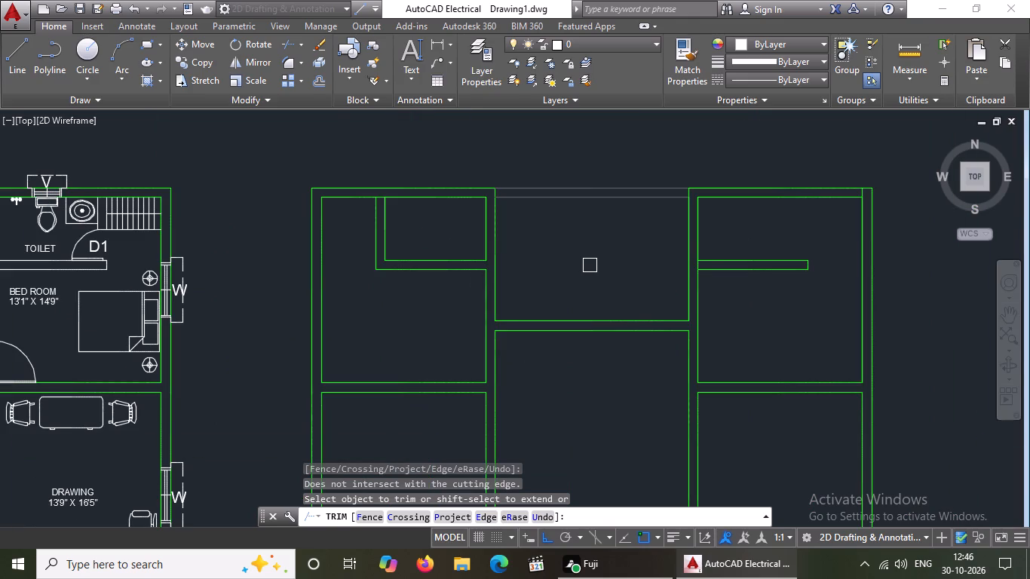
scroll(752, 277, up, 2)
click(614, 243)
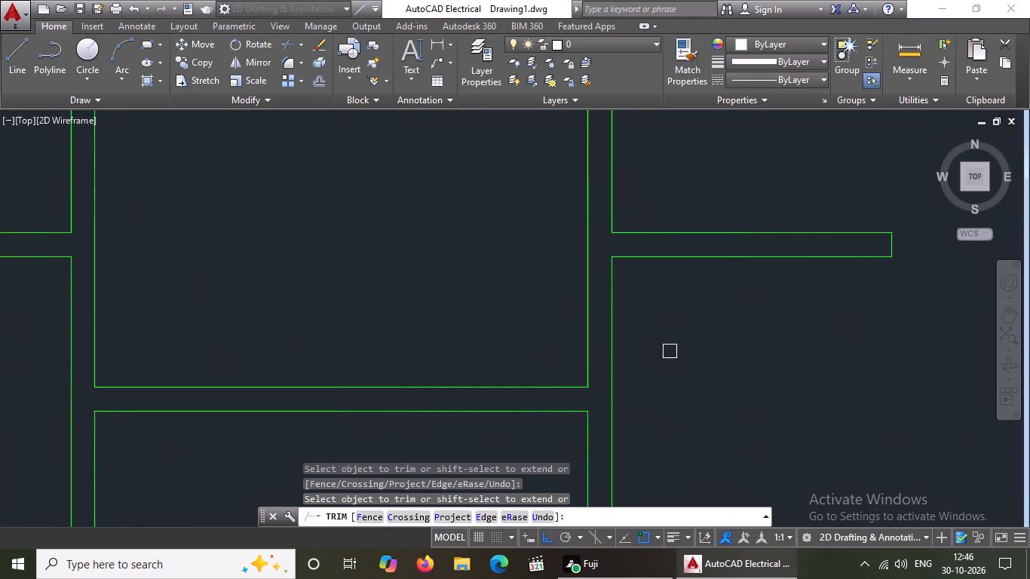
scroll(670, 351, down, 2)
scroll(813, 232, up, 5)
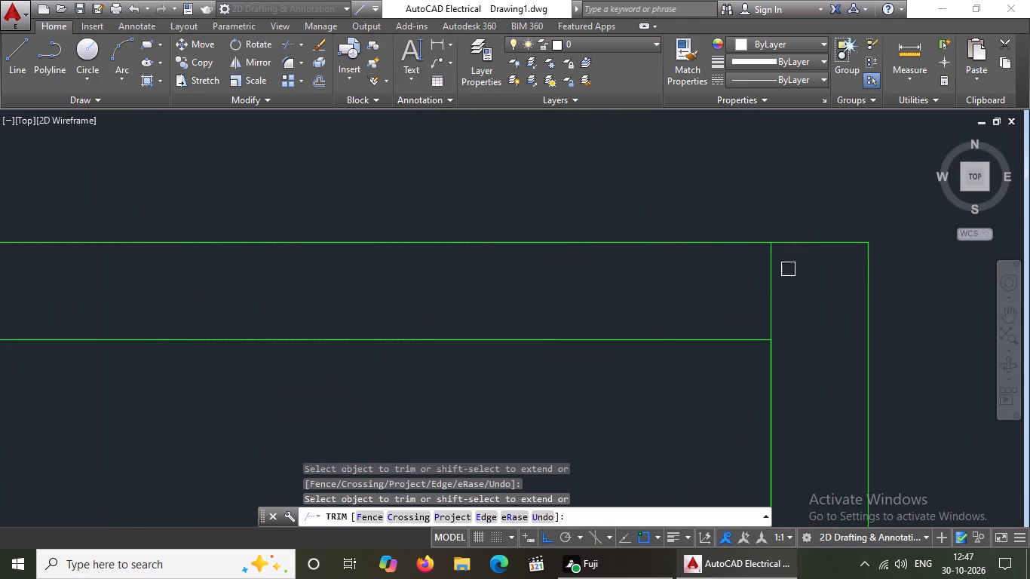
click(773, 284)
scroll(593, 242, down, 3)
scroll(615, 183, down, 3)
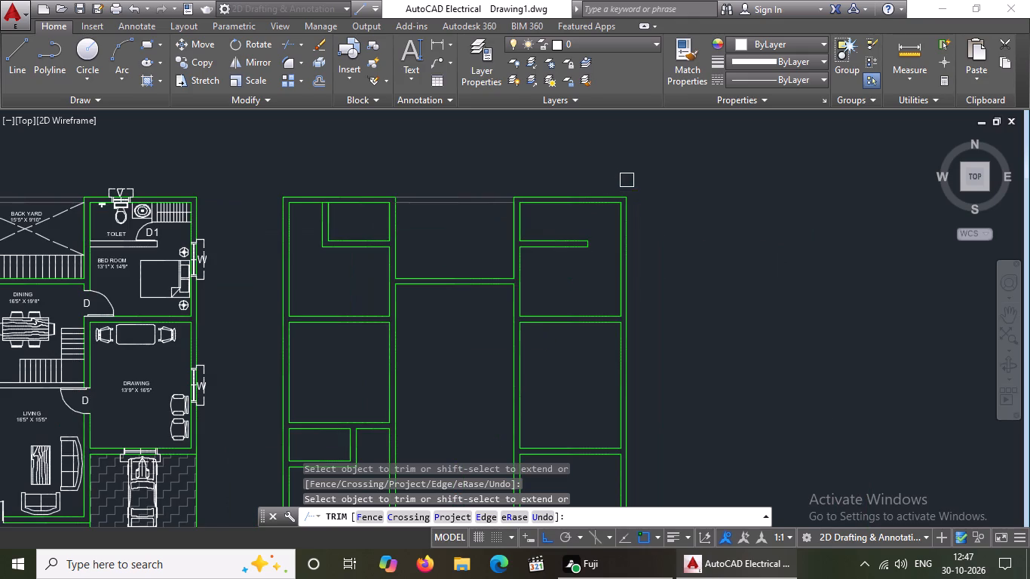
scroll(664, 172, down, 1)
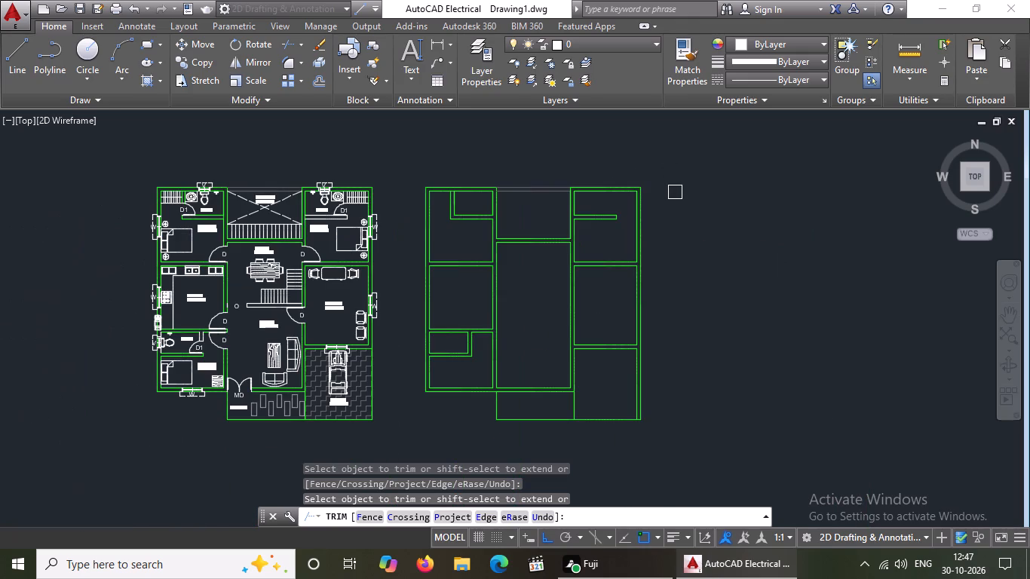
key(Escape)
Draw a 9" by 9" square with lines in the empty space just northwest of the stripped plan copy.
key(l)
key(Return)
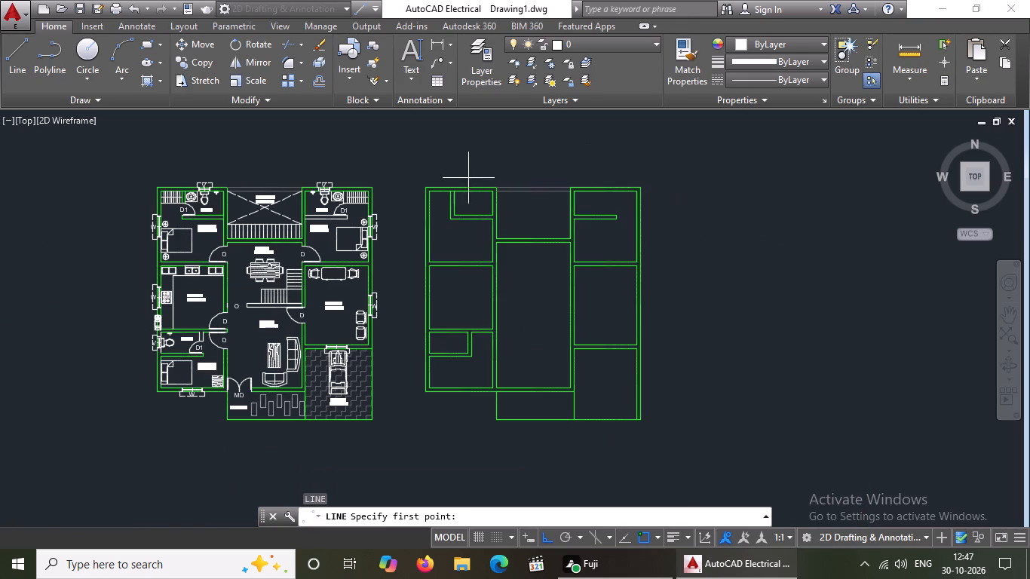
scroll(463, 179, up, 3)
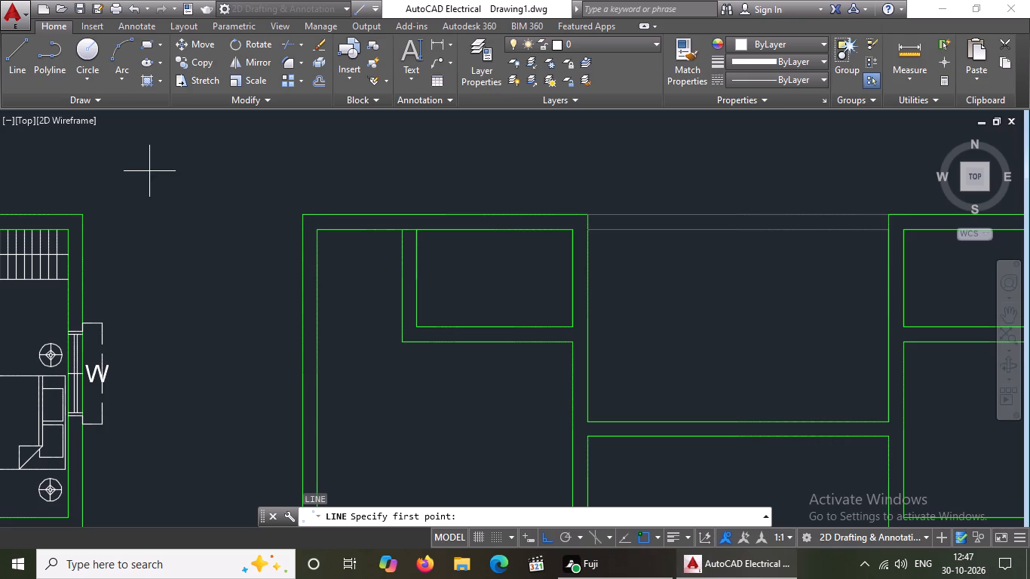
click(192, 189)
key(9)
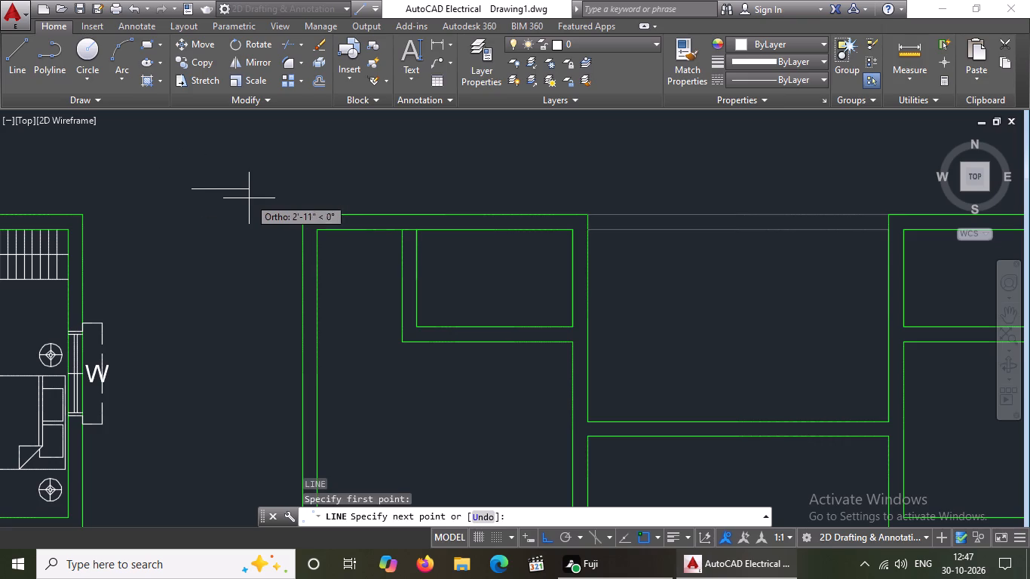
key(shift+quotedbl)
key(Return)
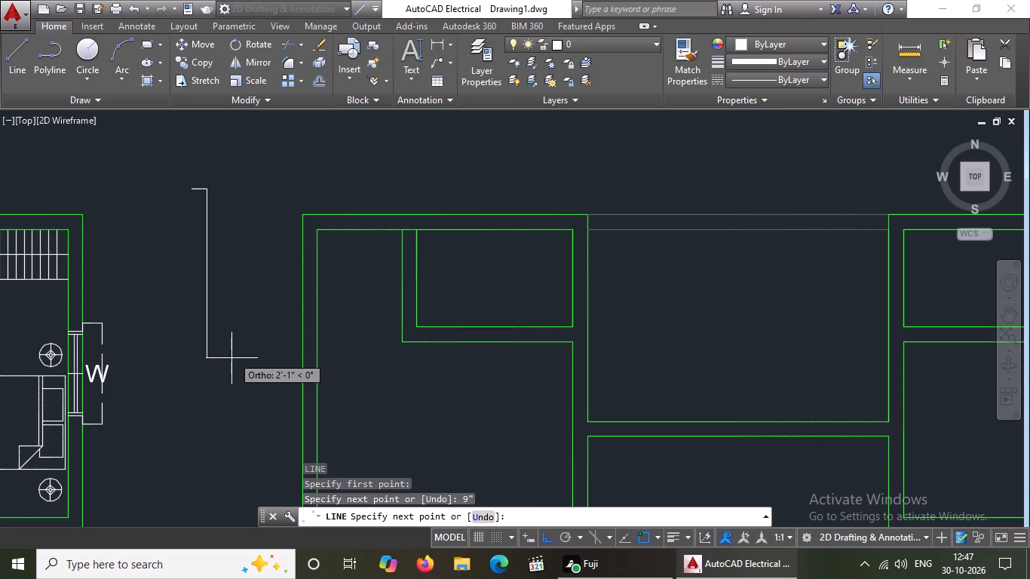
key(9)
key(shift+quotedbl)
key(Return)
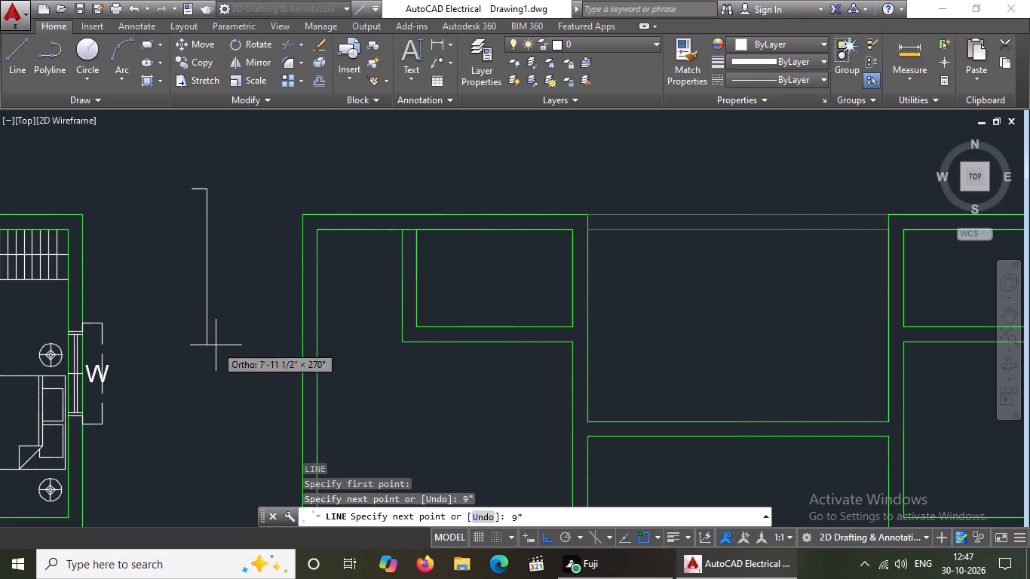
text(9")
key(Return)
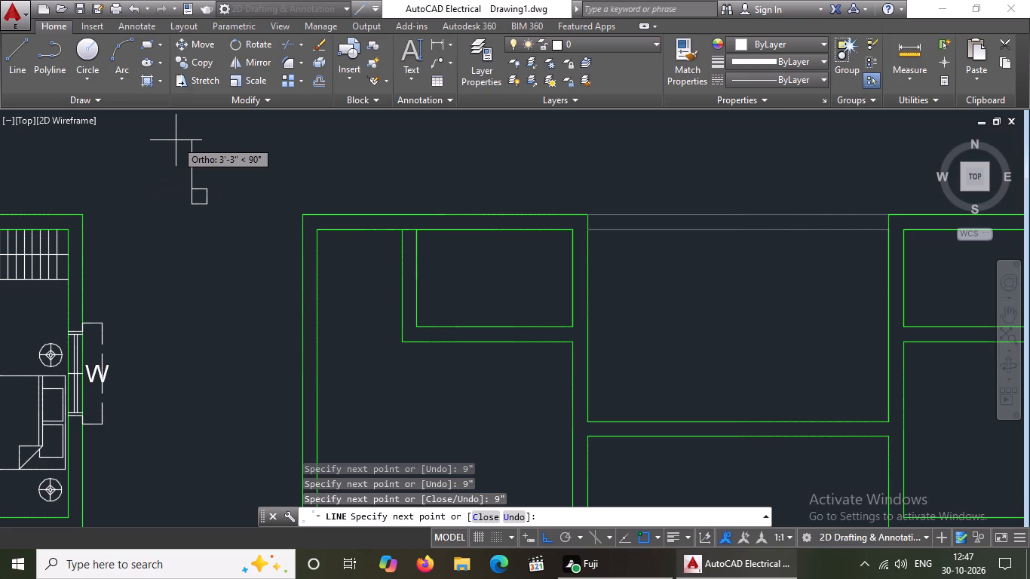
key(9)
key(shift+quotedbl)
key(Return)
key(Return)
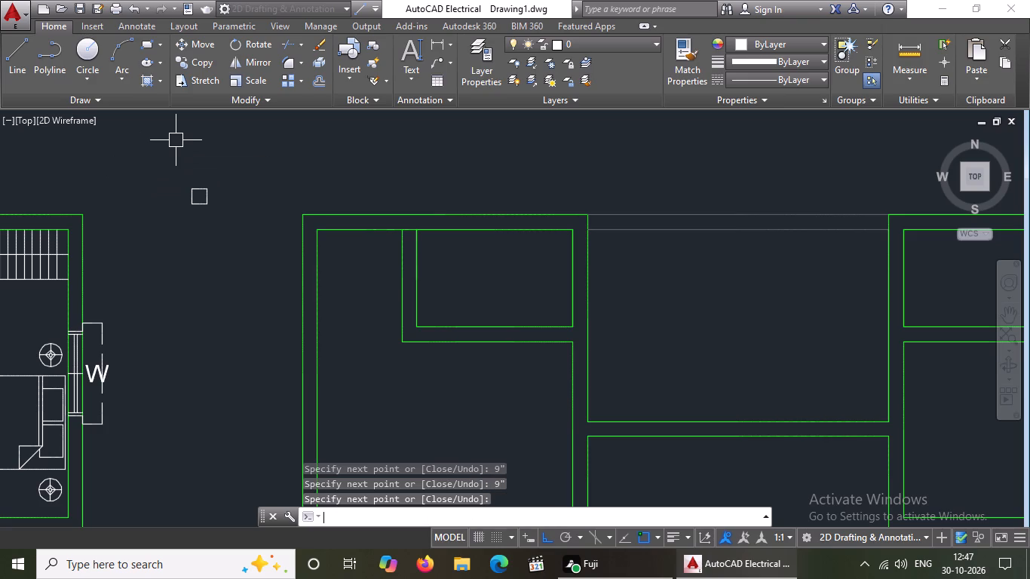
Copy the 9" square from its northwest corner onto the stripped plan's northwest outer wall corner, with Ortho off.
drag(167, 165, 180, 174)
click(238, 210)
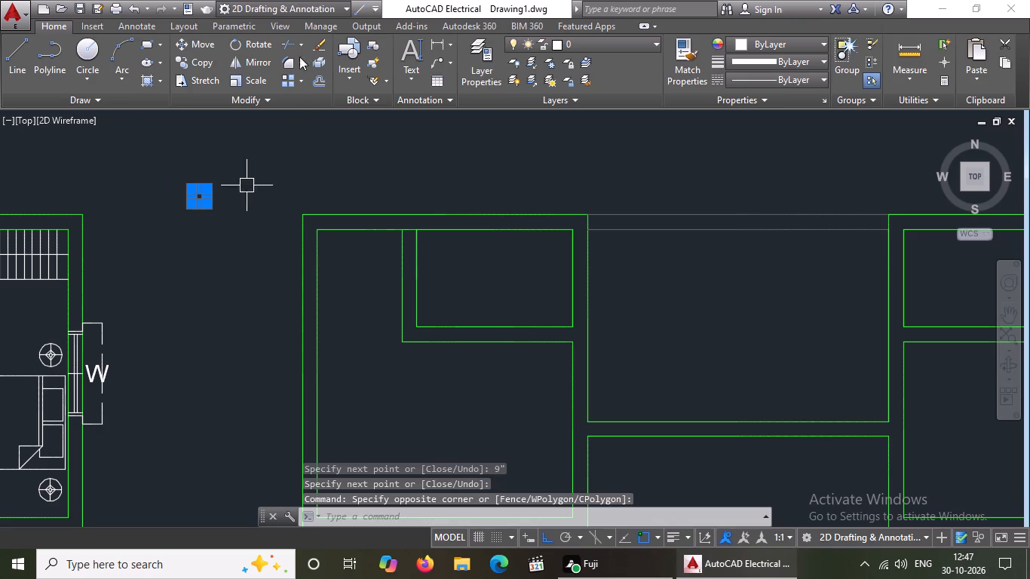
click(202, 62)
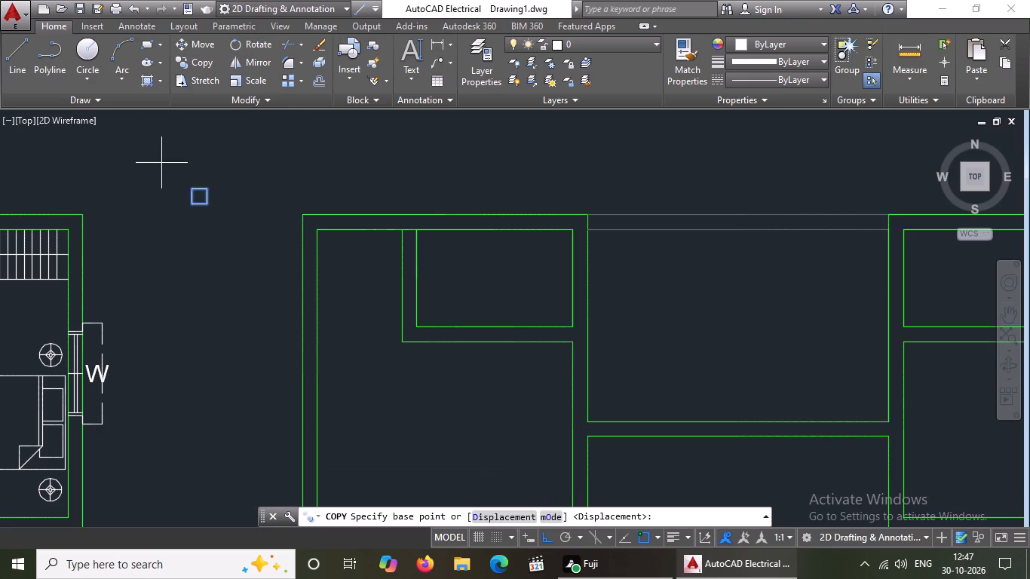
click(192, 190)
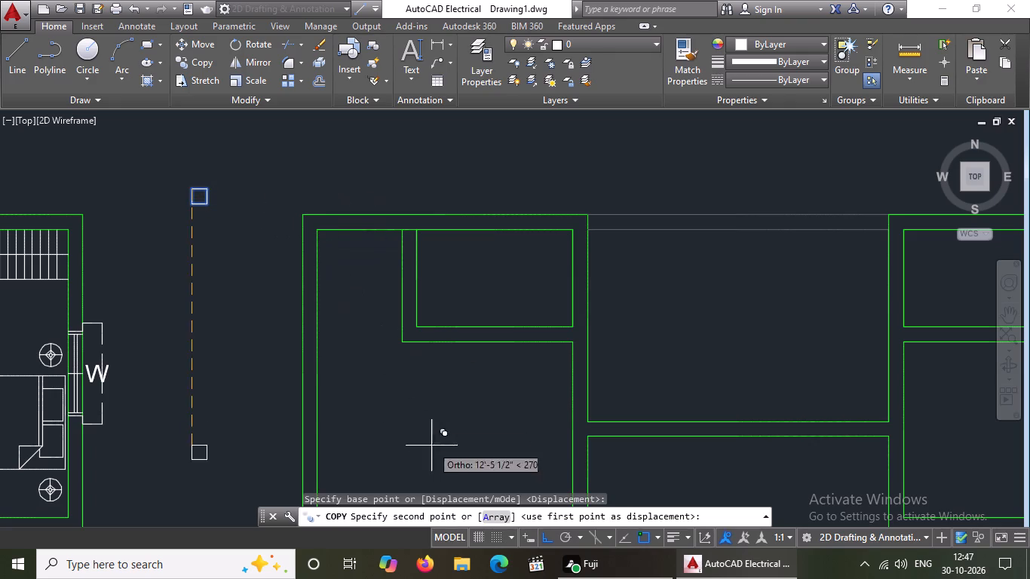
drag(545, 534, 544, 526)
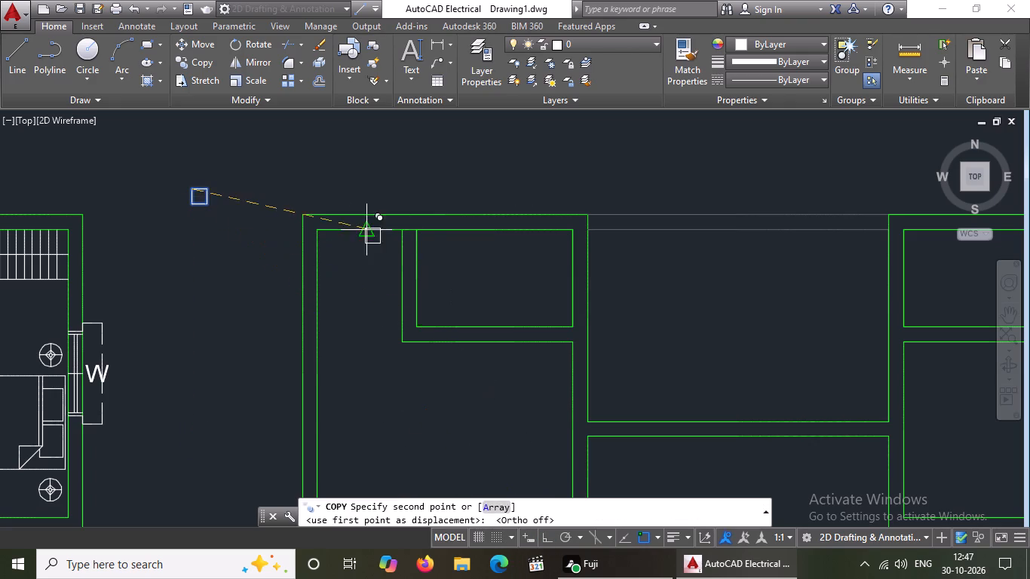
scroll(355, 228, up, 3)
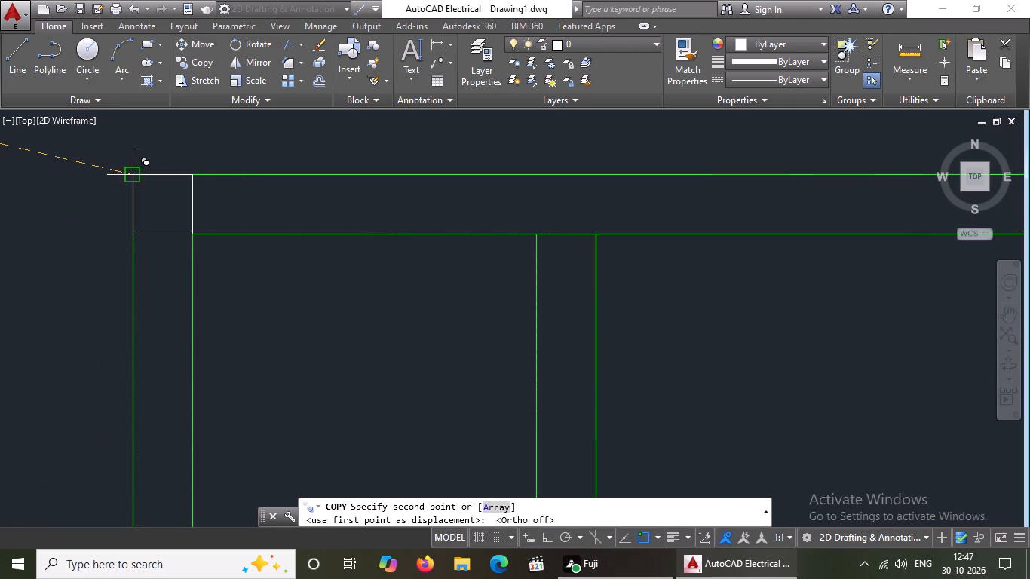
click(133, 180)
scroll(305, 219, down, 2)
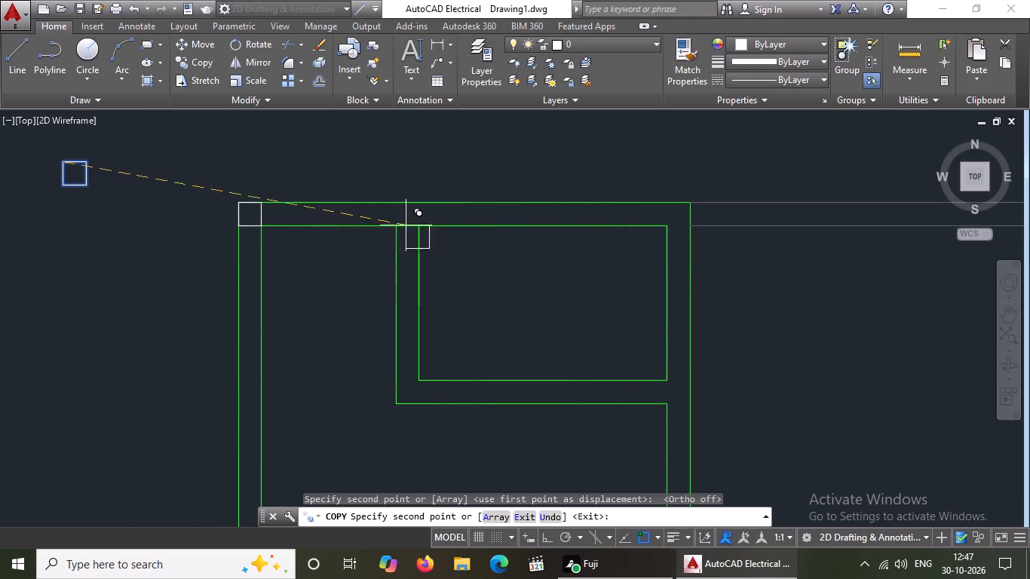
key(Escape)
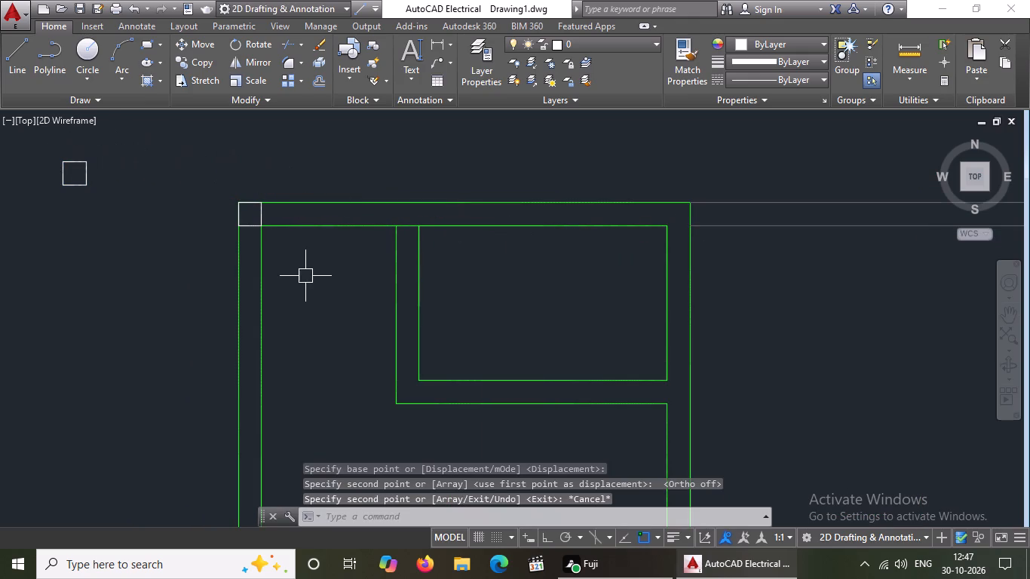
Copy the loose 9" square from its southwest corner onto the four wall corners of the northwest toilet.
click(36, 127)
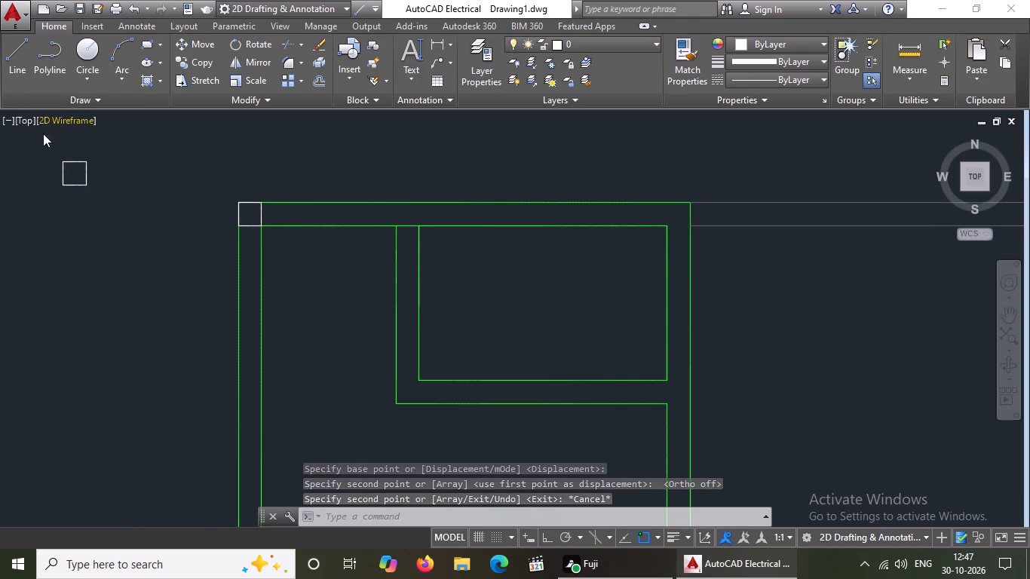
drag(24, 149, 35, 152)
click(110, 201)
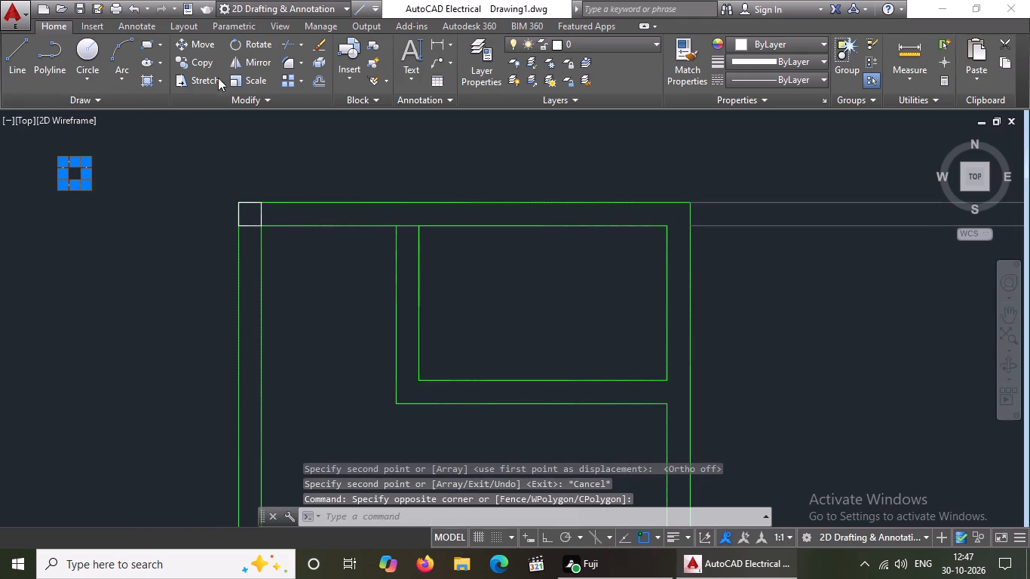
click(182, 67)
drag(63, 185, 75, 187)
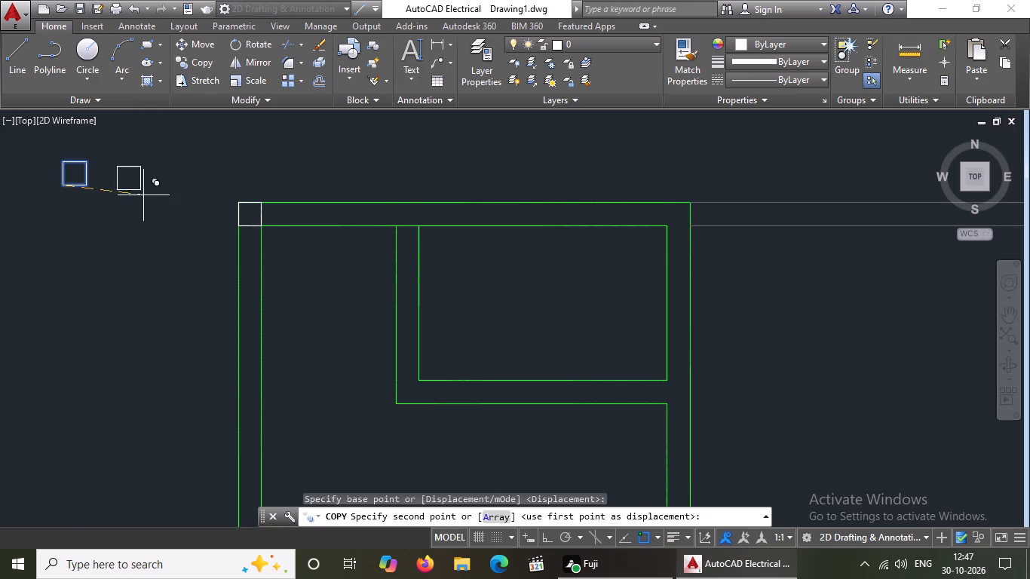
click(396, 227)
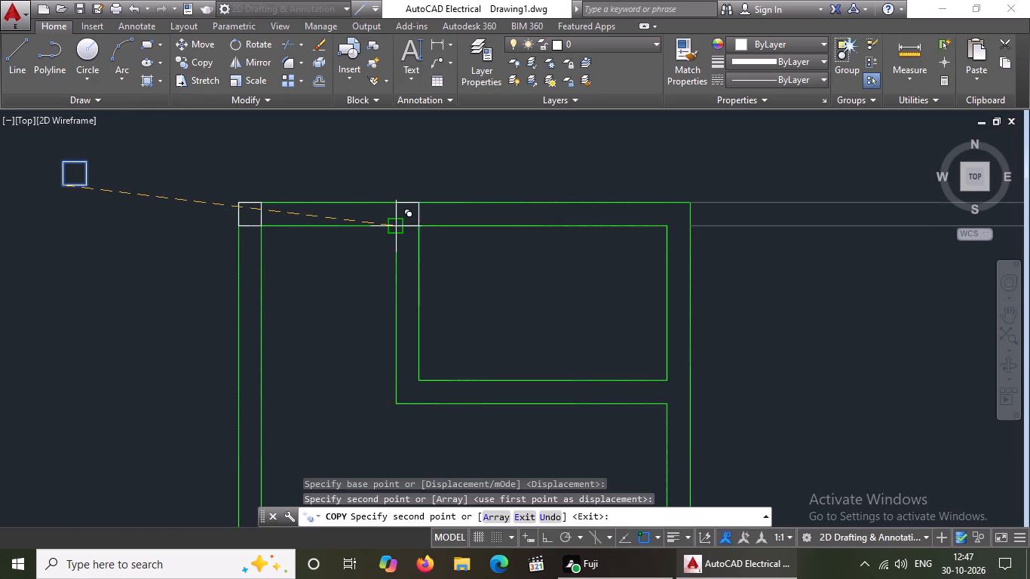
click(667, 226)
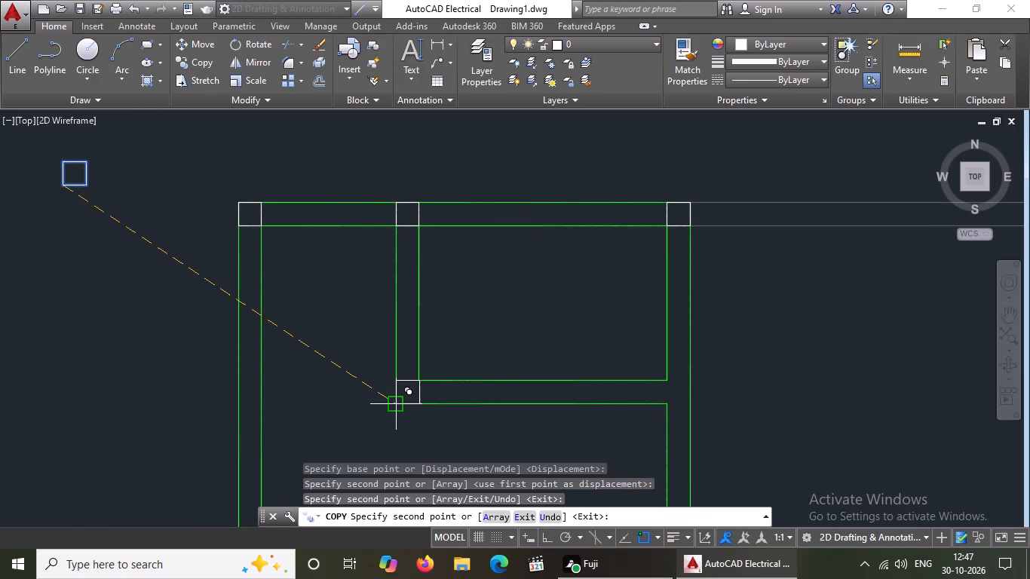
drag(396, 403, 443, 398)
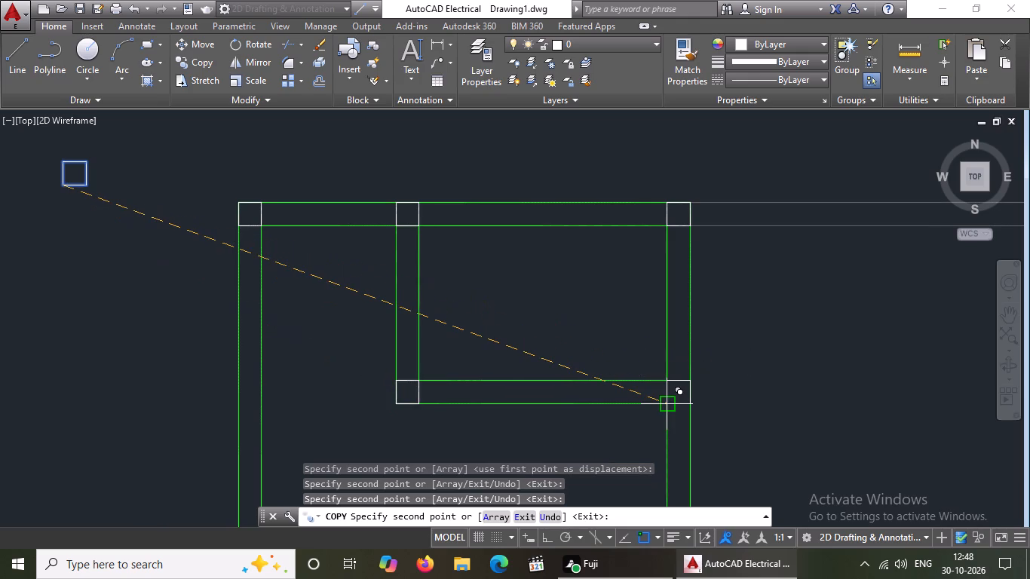
click(662, 404)
Copy the 9" square onto the northwest bedroom's southeast wall junction and the east end of the back yard's south wall.
scroll(572, 231, down, 2)
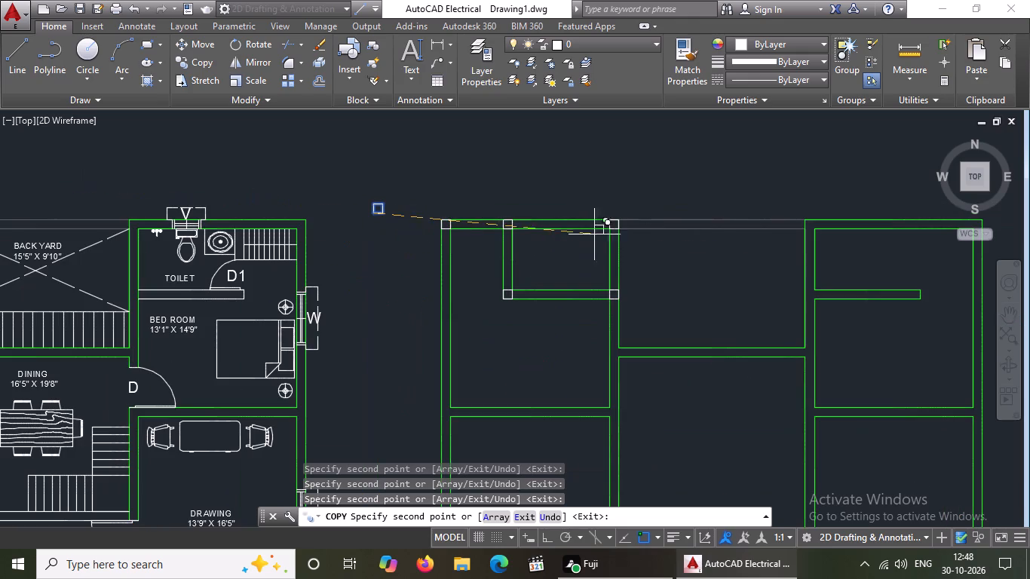
middle_drag(473, 202, 346, 176)
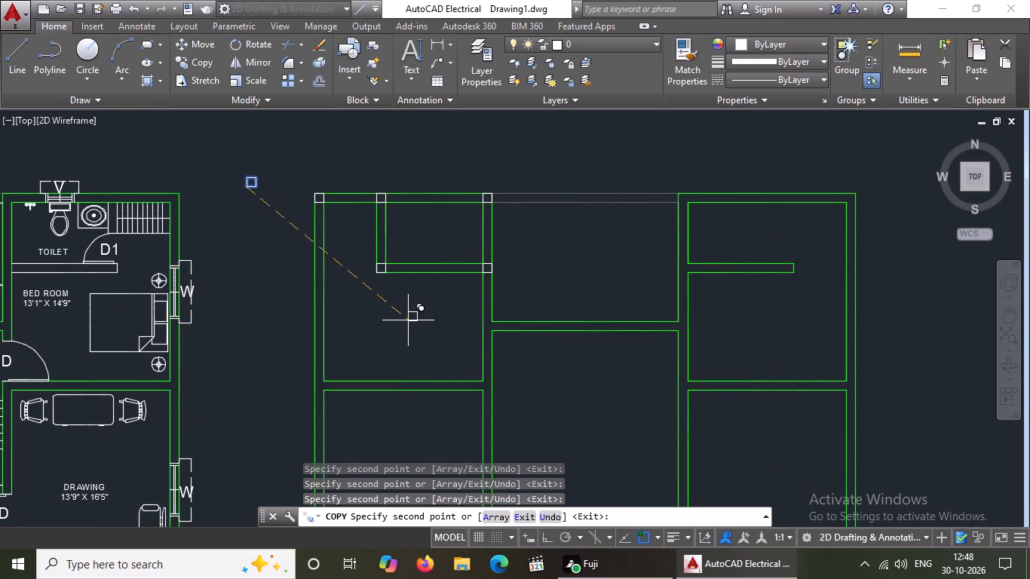
scroll(486, 407, up, 3)
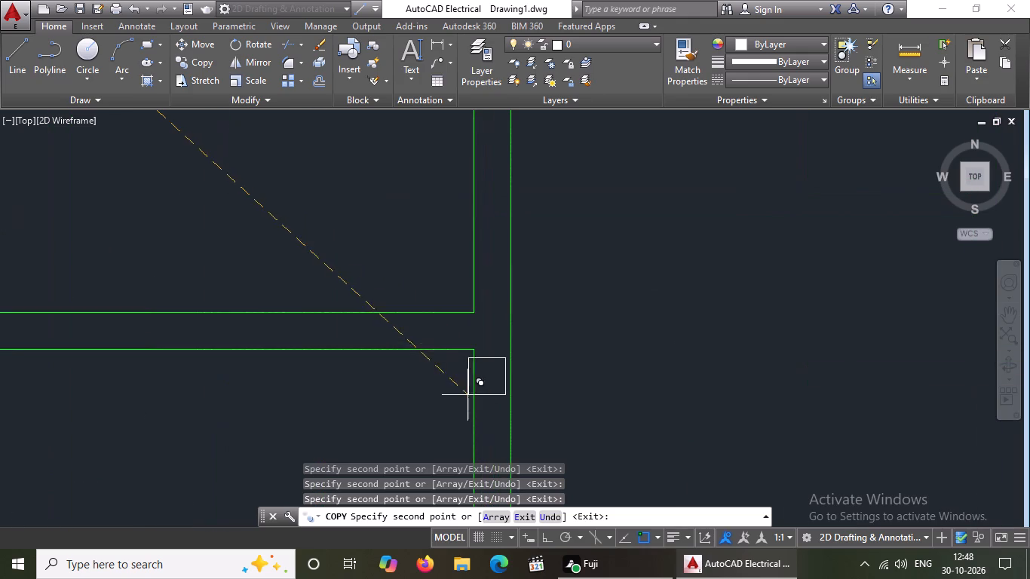
click(473, 343)
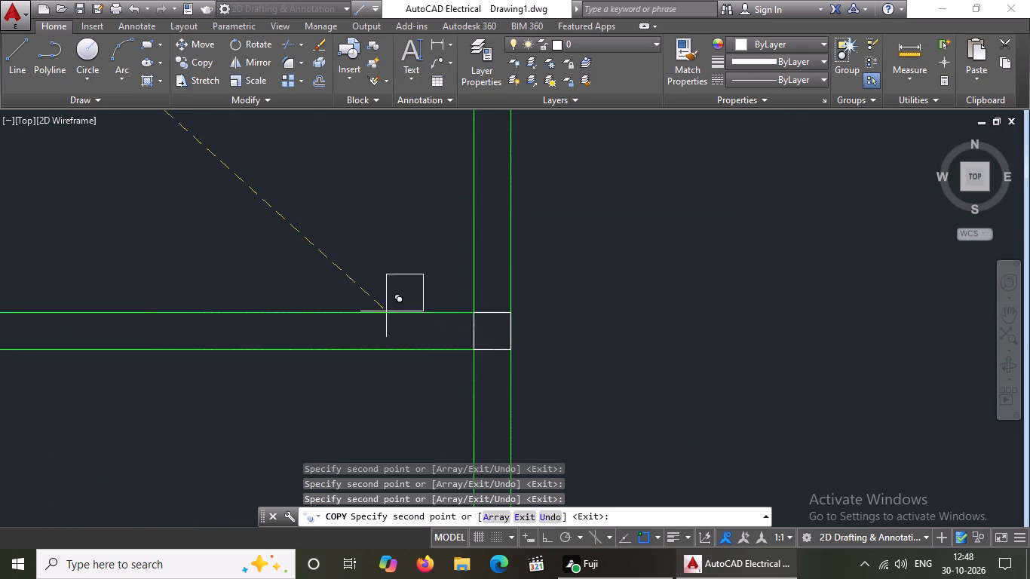
scroll(377, 293, down, 4)
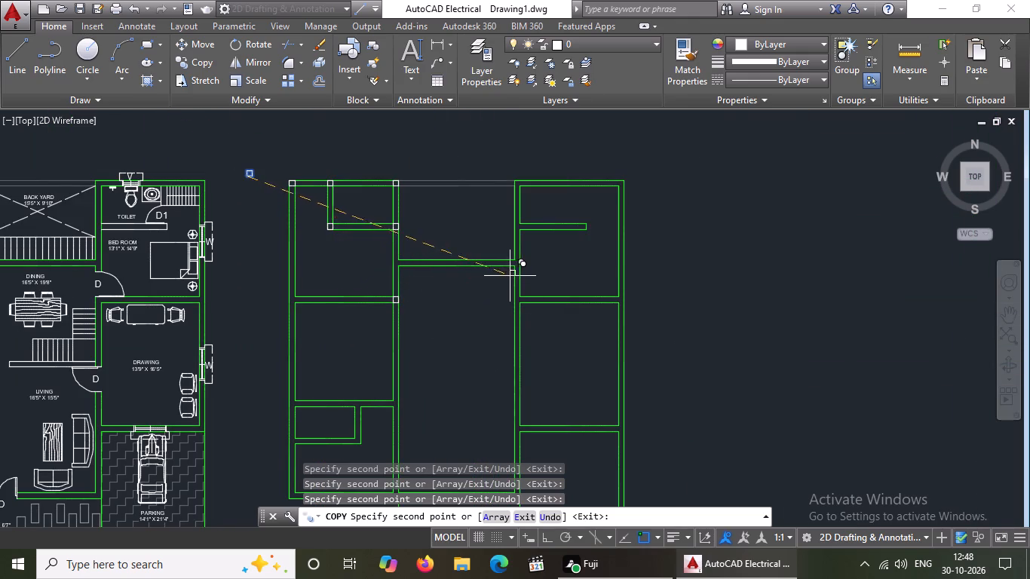
scroll(510, 269, up, 3)
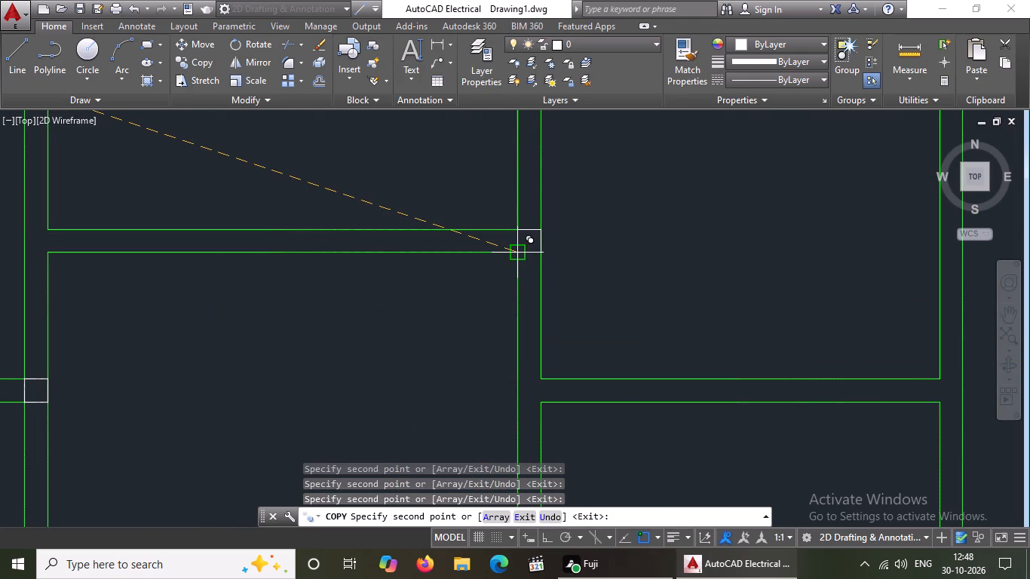
click(517, 256)
Copy the 9" square onto the northeast outer wall corner and the northeast bedroom's southeast wall junction, and end the copy.
scroll(370, 299, down, 4)
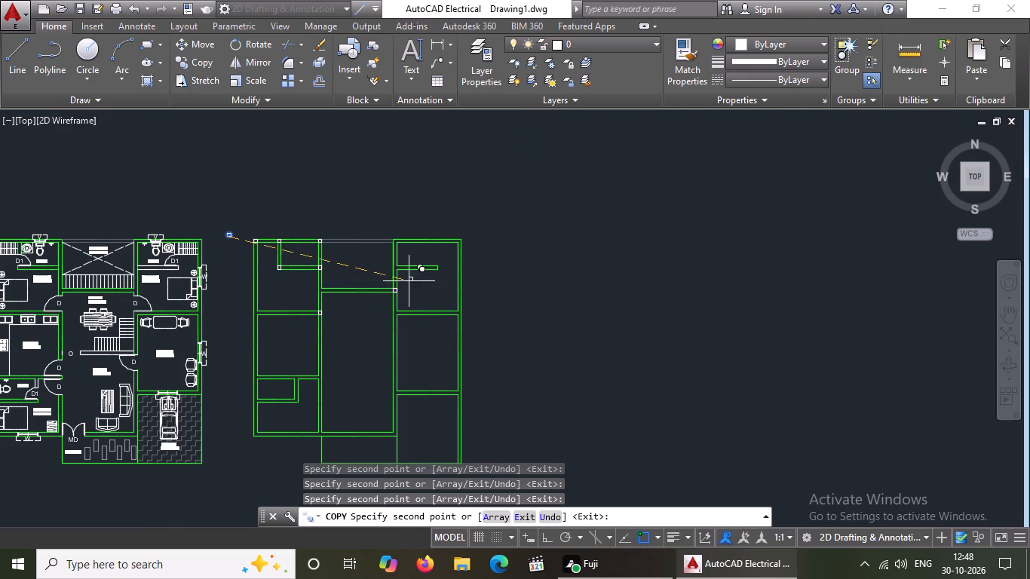
scroll(465, 240, up, 3)
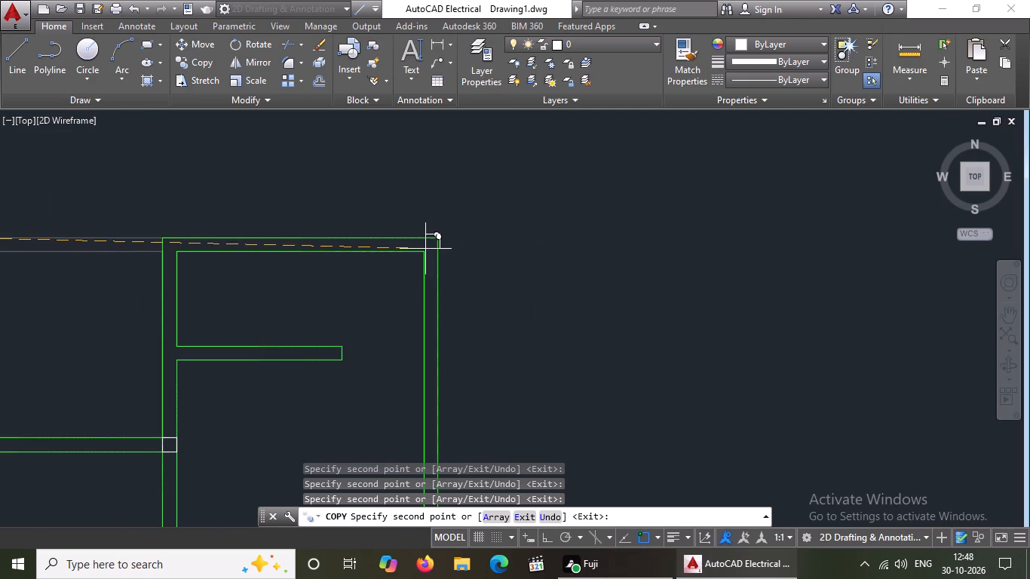
click(422, 253)
scroll(503, 204, down, 3)
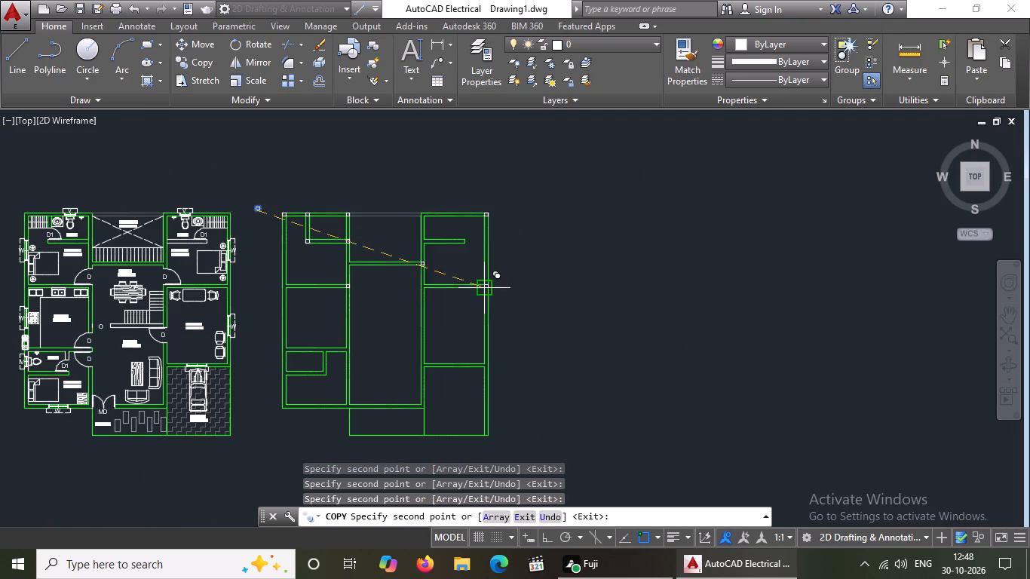
scroll(478, 290, up, 3)
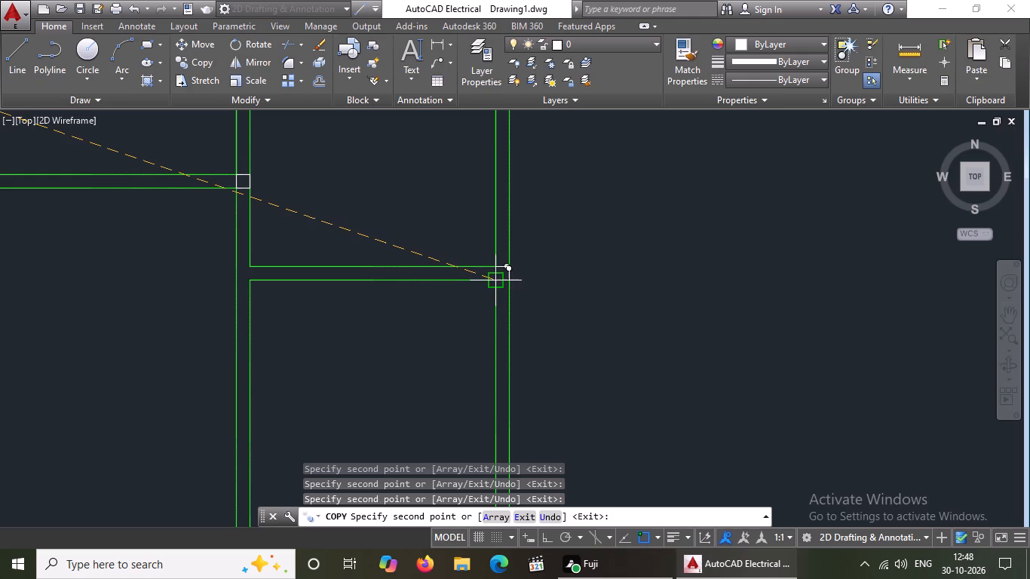
click(492, 283)
scroll(456, 305, down, 5)
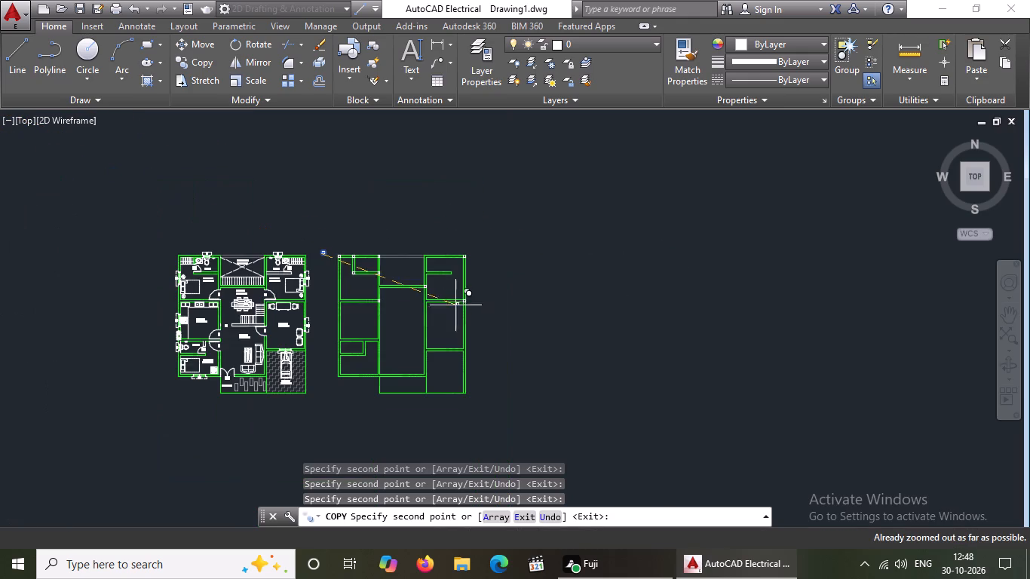
middle_drag(394, 236, 427, 288)
scroll(496, 332, up, 3)
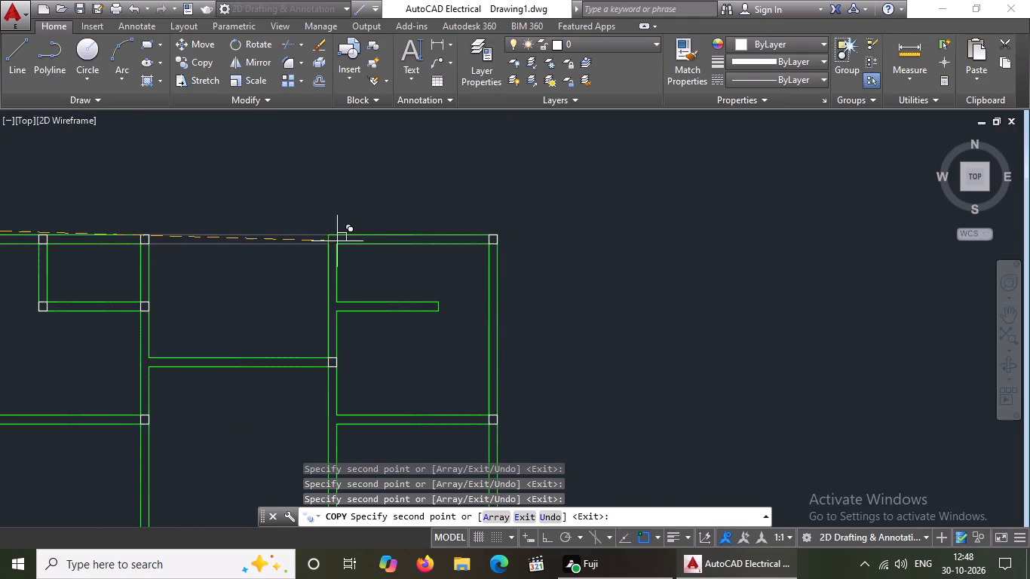
middle_drag(257, 216, 482, 208)
key(grave)
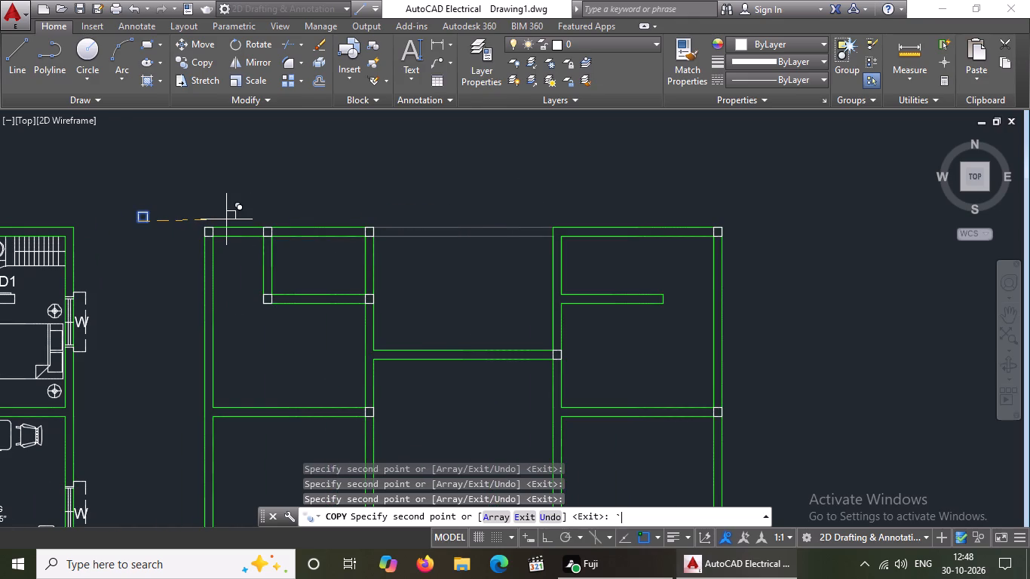
key(Escape)
Copy the loose 9" square from its southeast corner onto the northwest bedroom's southwest junction and the west end of the back yard's south wall.
drag(99, 188, 117, 197)
click(191, 247)
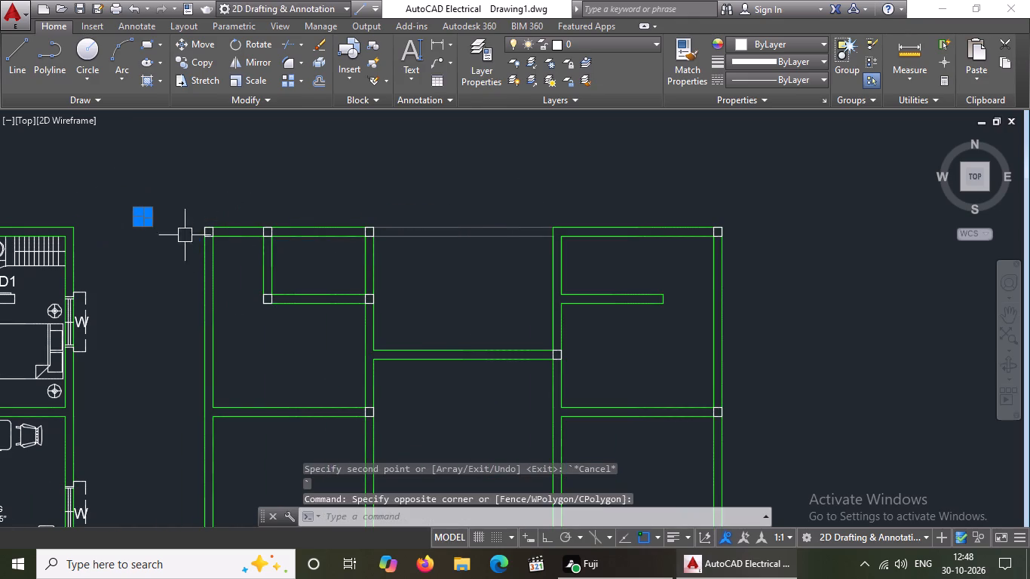
click(198, 61)
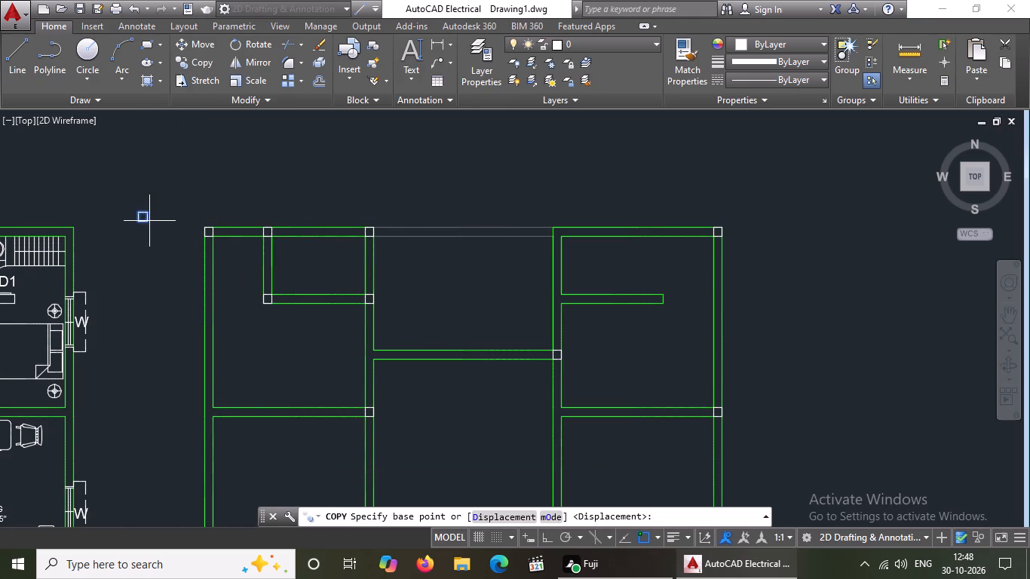
click(146, 221)
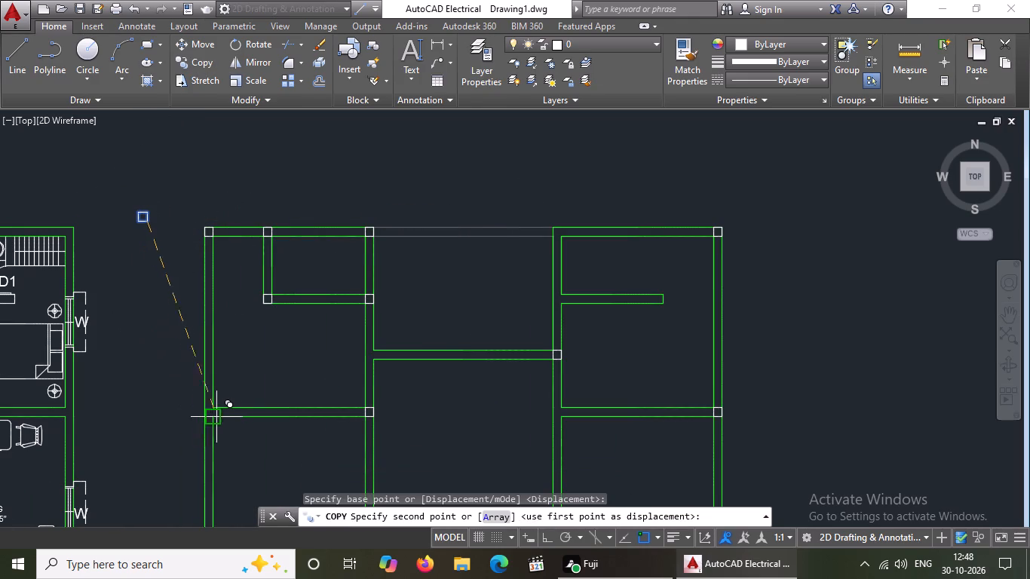
scroll(230, 418, up, 3)
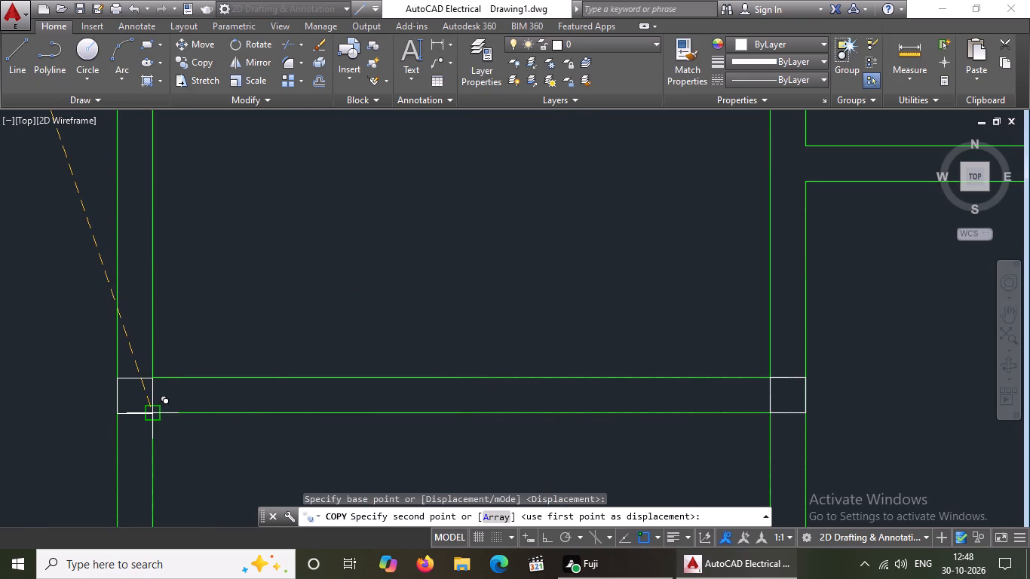
click(153, 415)
scroll(252, 369, down, 2)
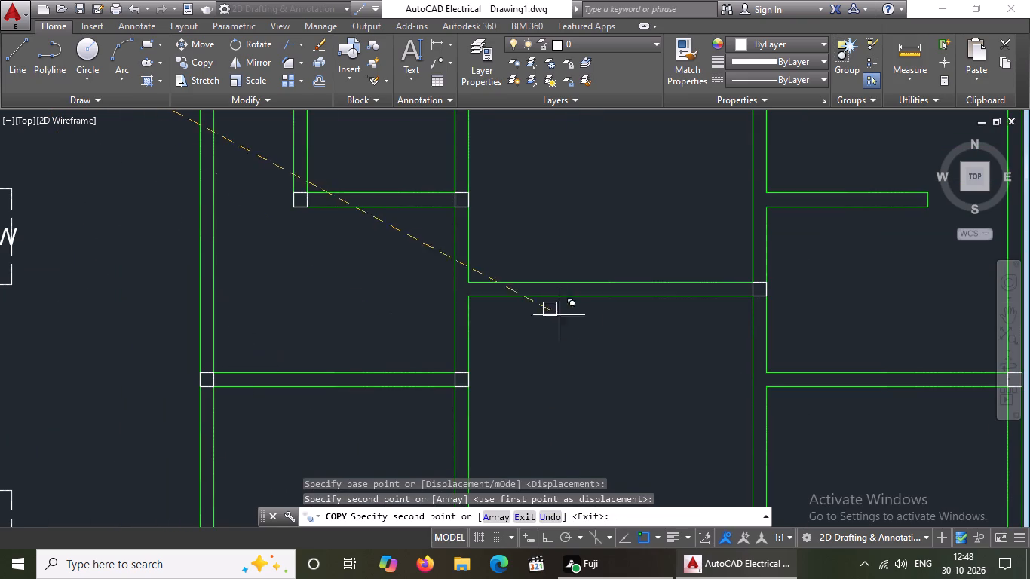
scroll(509, 305, up, 2)
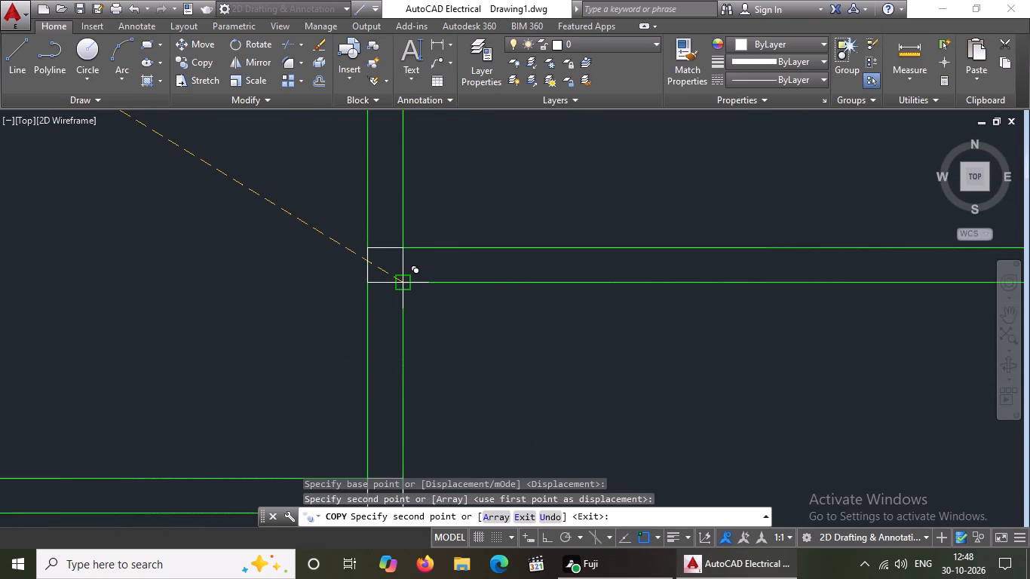
click(400, 285)
Copy the 9" square onto the northeast bedroom's northwest and southwest wall junctions and onto both ends of the toilet partition.
scroll(384, 304, down, 3)
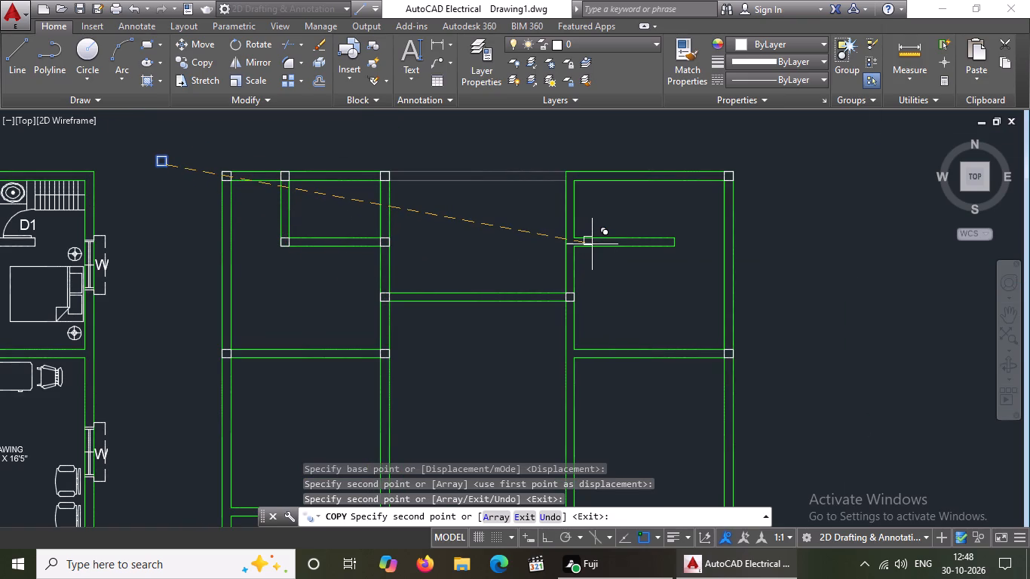
middle_drag(580, 247, 504, 289)
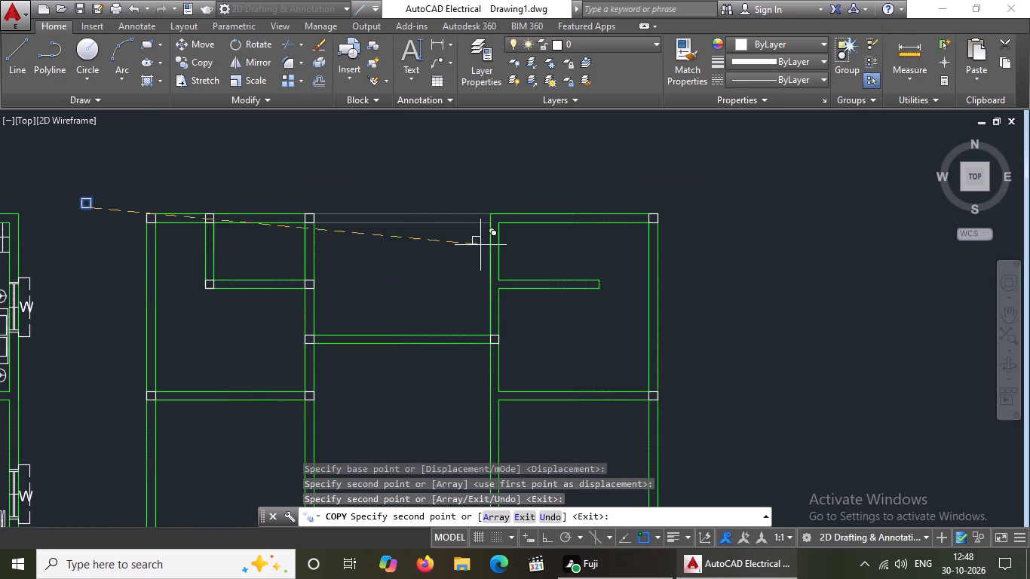
scroll(503, 224, up, 2)
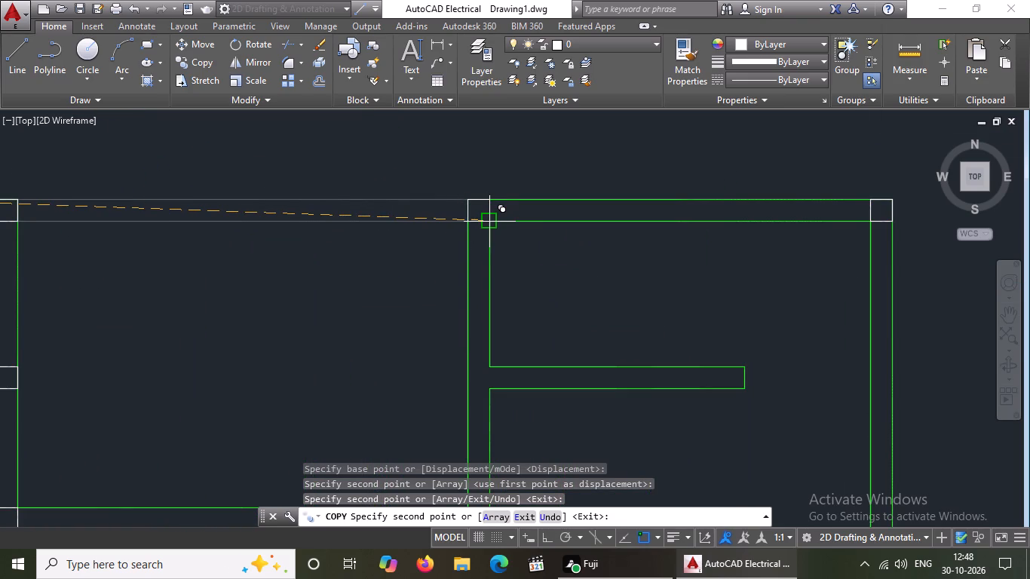
click(489, 222)
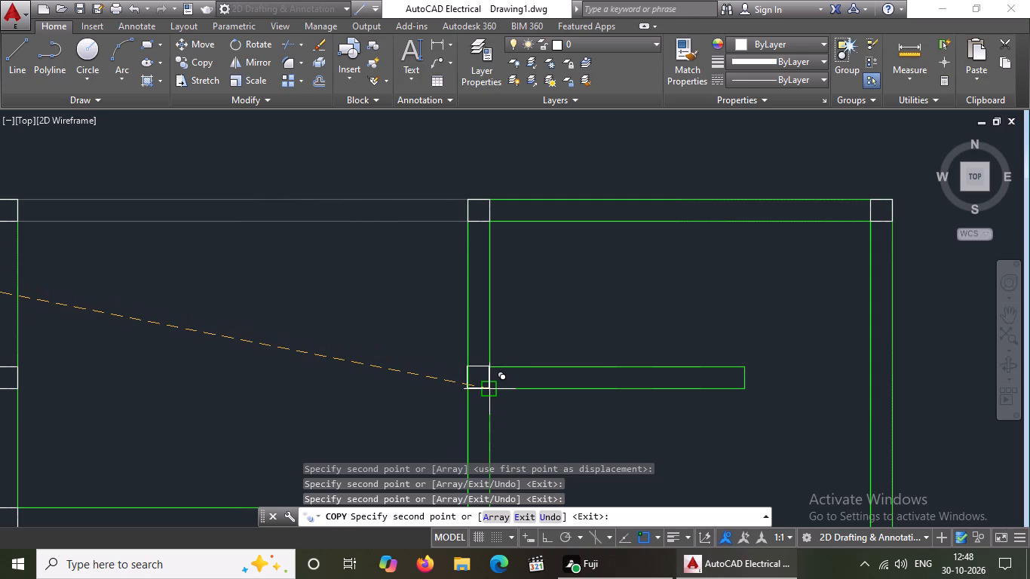
click(485, 388)
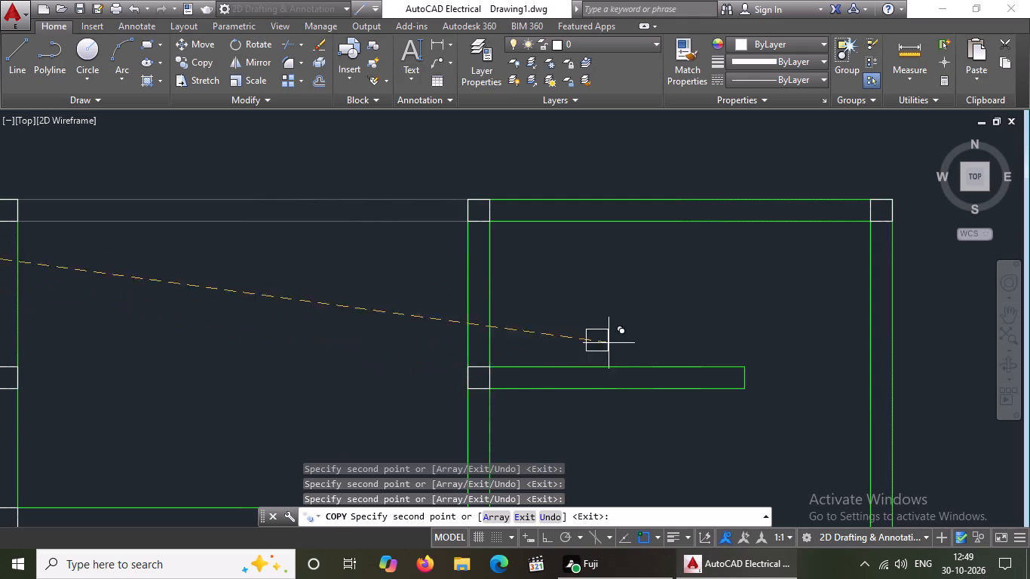
scroll(608, 305, down, 3)
scroll(593, 397, up, 3)
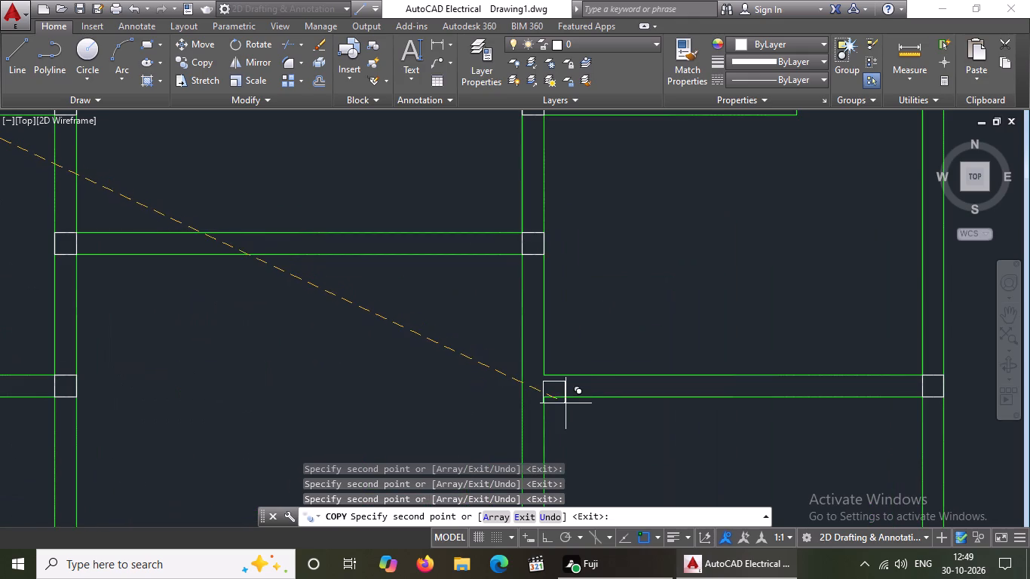
click(547, 398)
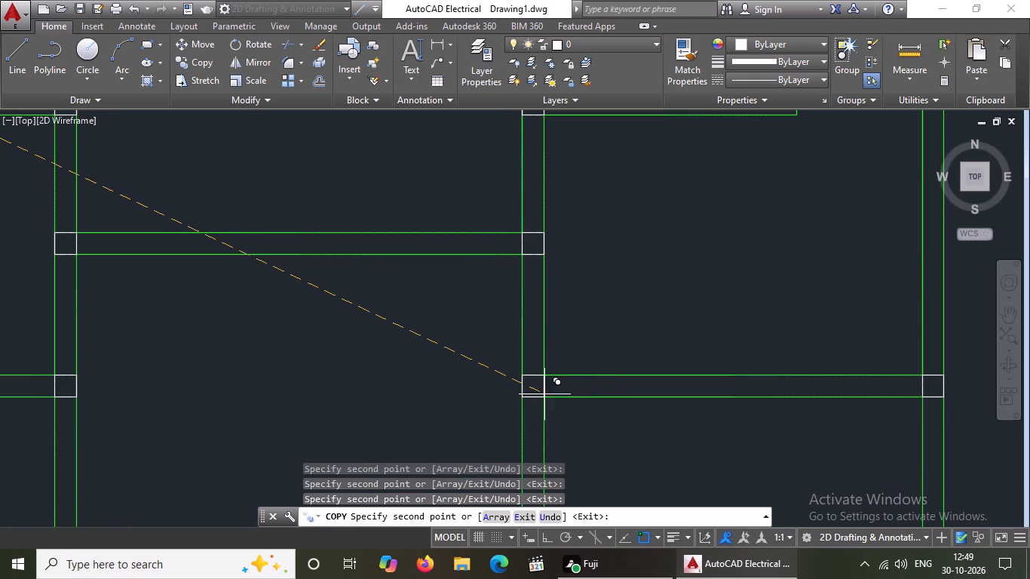
scroll(544, 392, down, 3)
scroll(616, 331, up, 2)
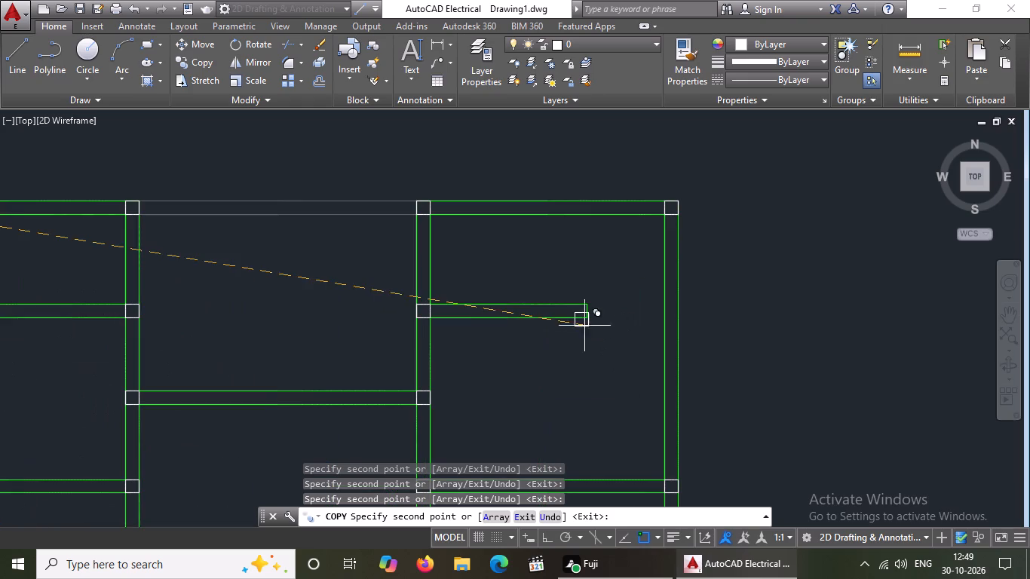
click(584, 317)
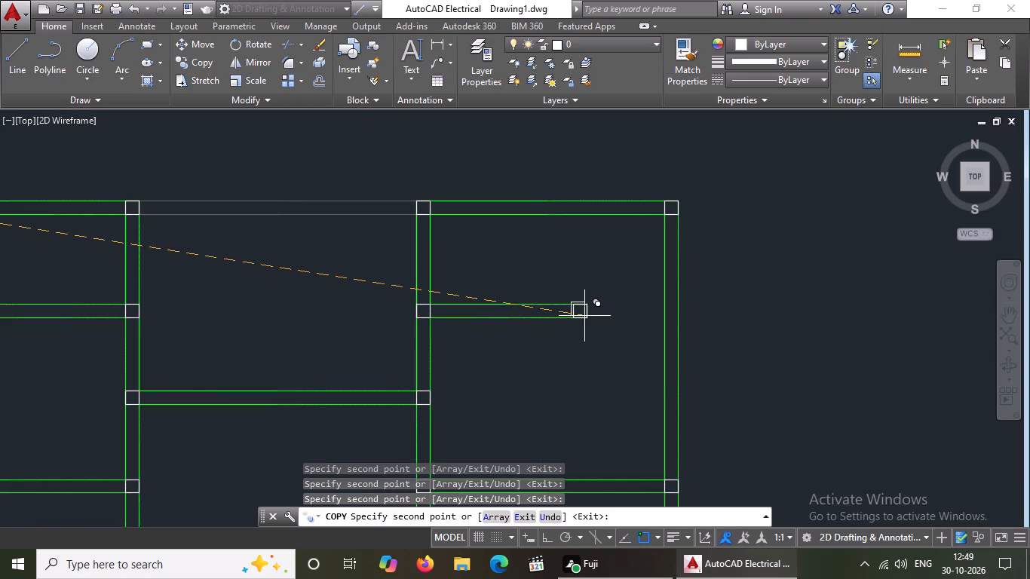
key(Escape)
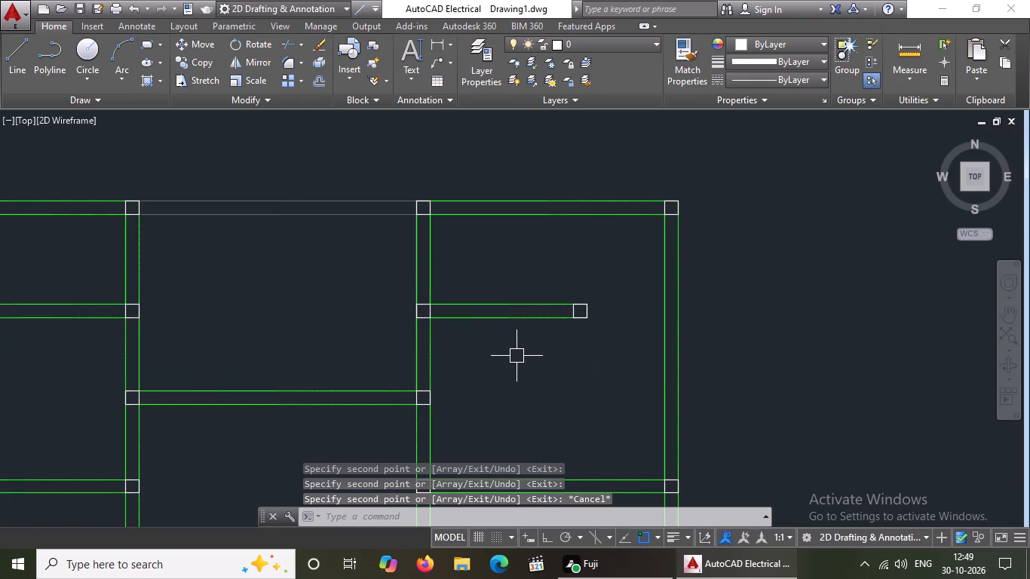
With Ortho on, draw a vertical line from the northwest corner of the partition's free-end square north past the outer wall.
key(l)
key(Return)
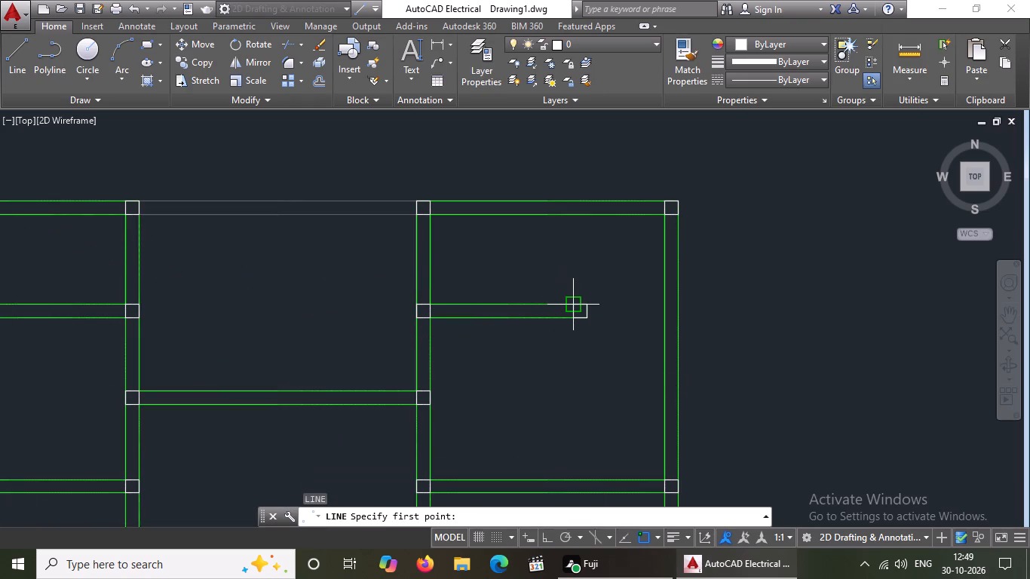
drag(570, 311, 556, 302)
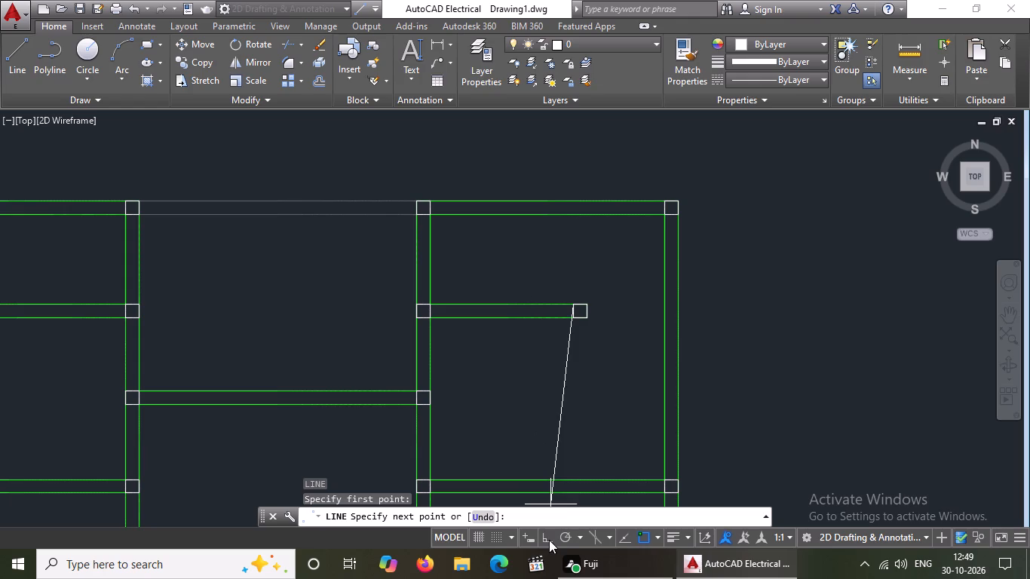
drag(549, 540, 543, 518)
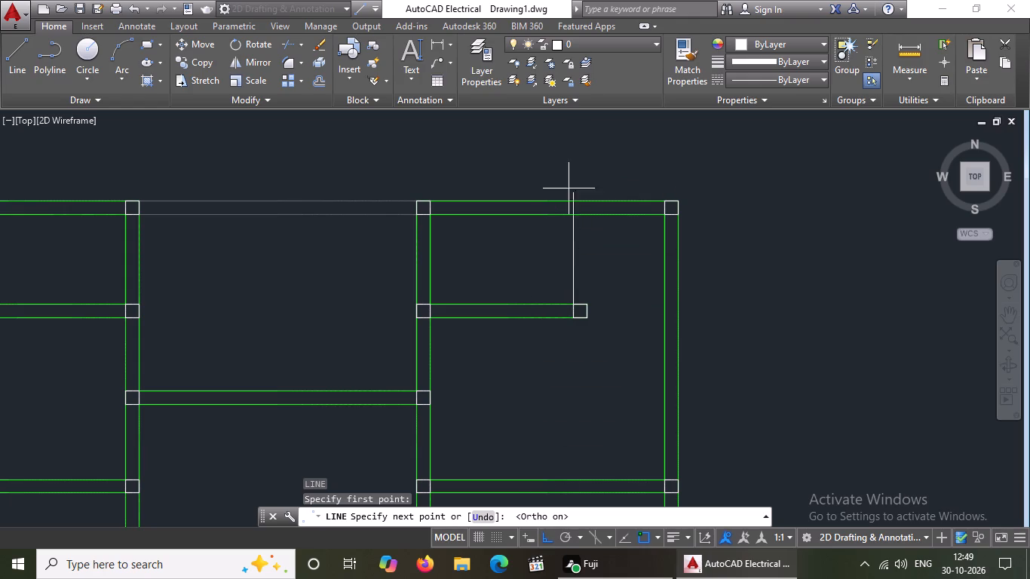
click(566, 173)
key(Escape)
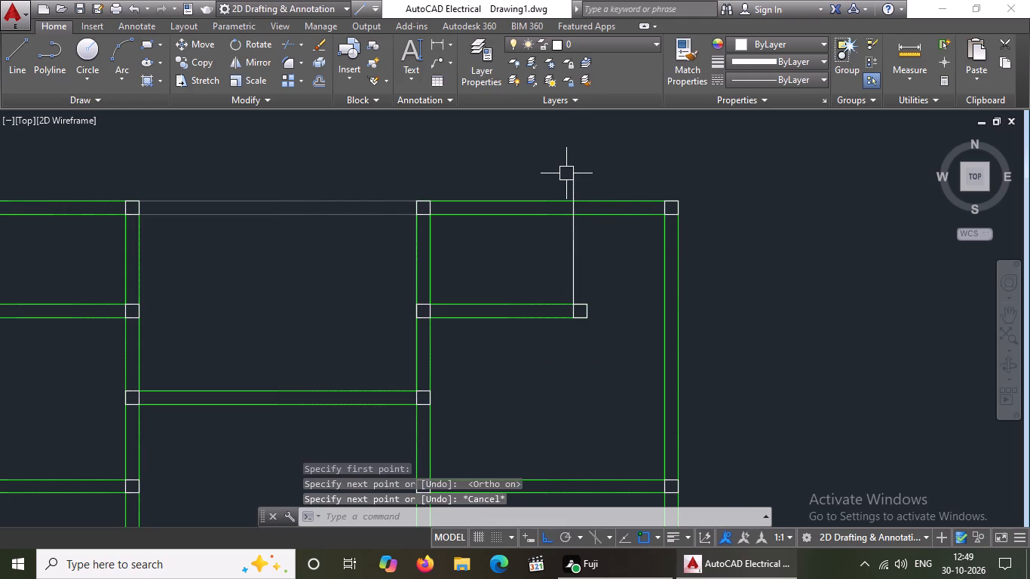
Offset the new vertical line 9" to the east to form the northeast toilet's east wall.
key(o)
key(Return)
key(9)
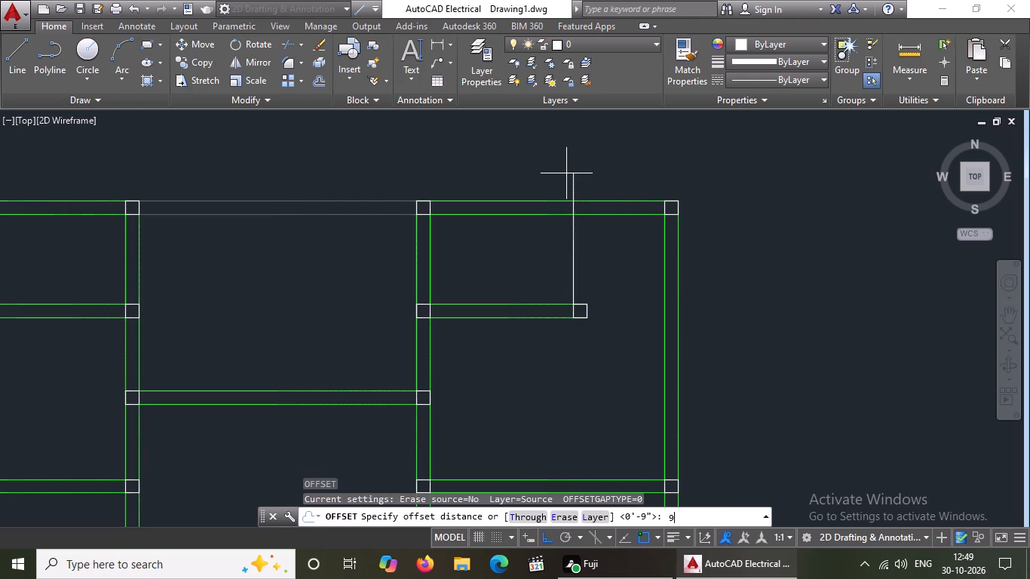
key(shift+quotedbl)
key(Return)
click(577, 257)
click(591, 251)
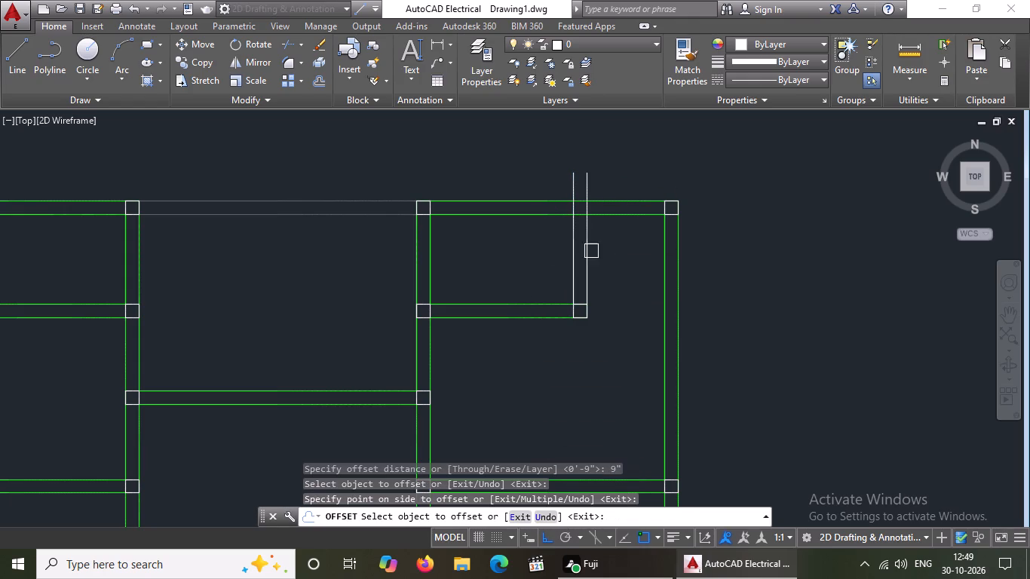
Trim the ends of the northeast toilet's two new east wall lines that project north past the outer wall.
key(Escape)
text(TR)
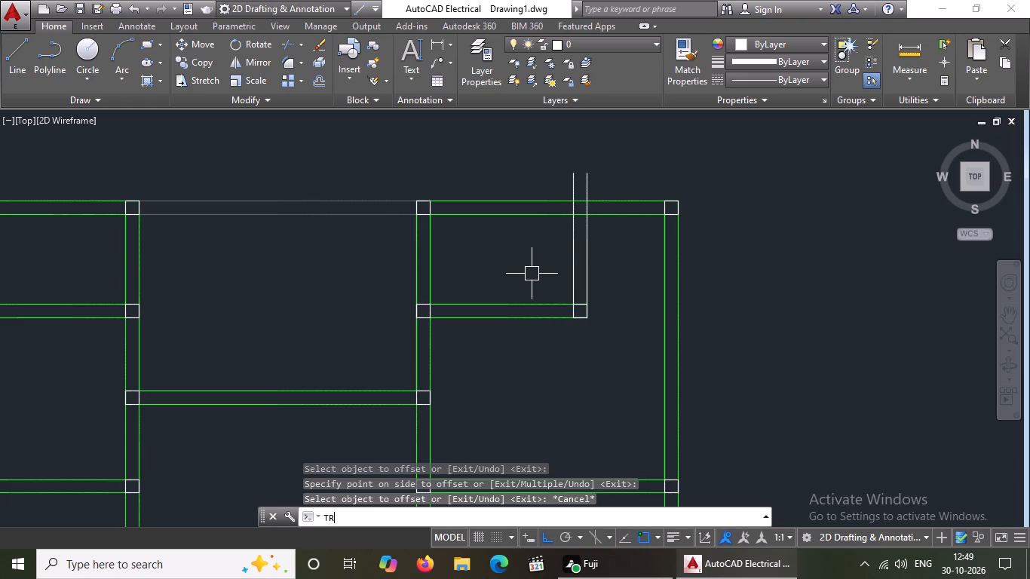
key(space)
key(space)
click(575, 182)
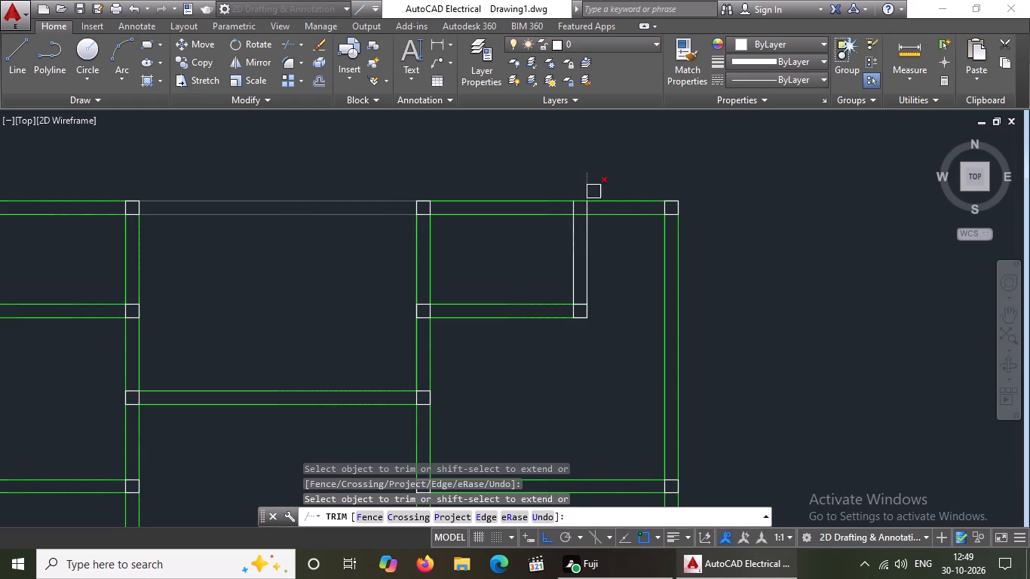
click(589, 186)
key(Escape)
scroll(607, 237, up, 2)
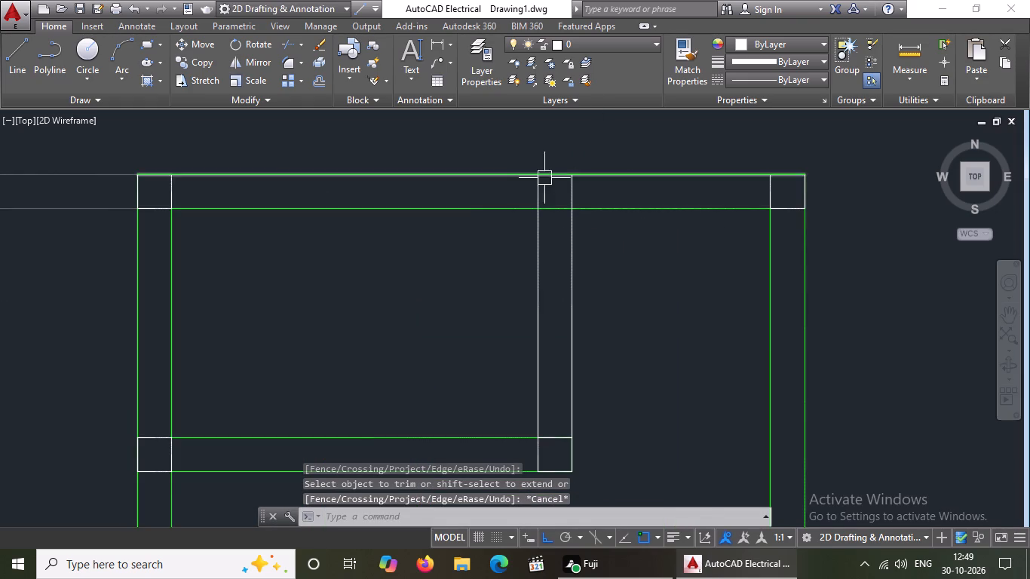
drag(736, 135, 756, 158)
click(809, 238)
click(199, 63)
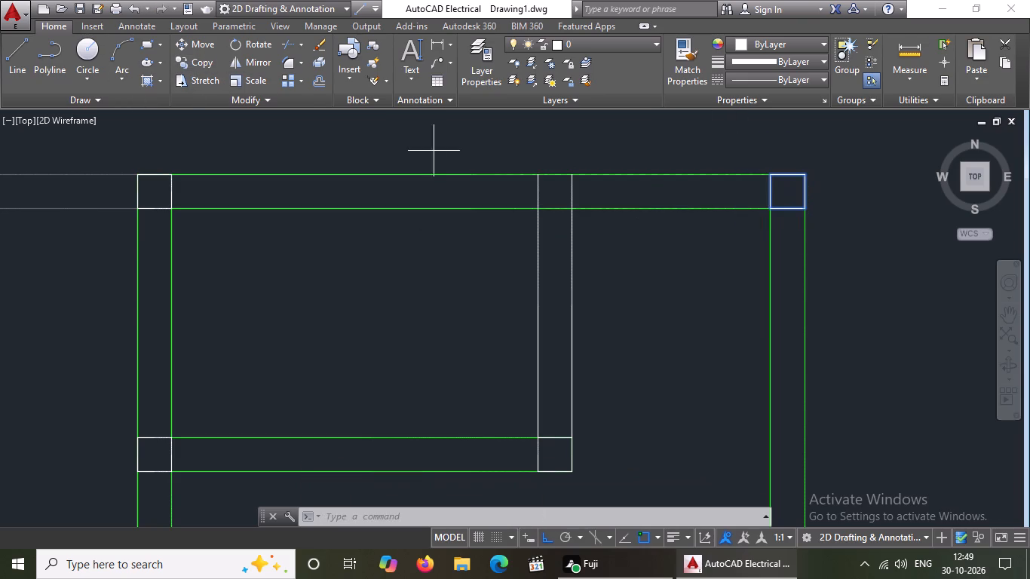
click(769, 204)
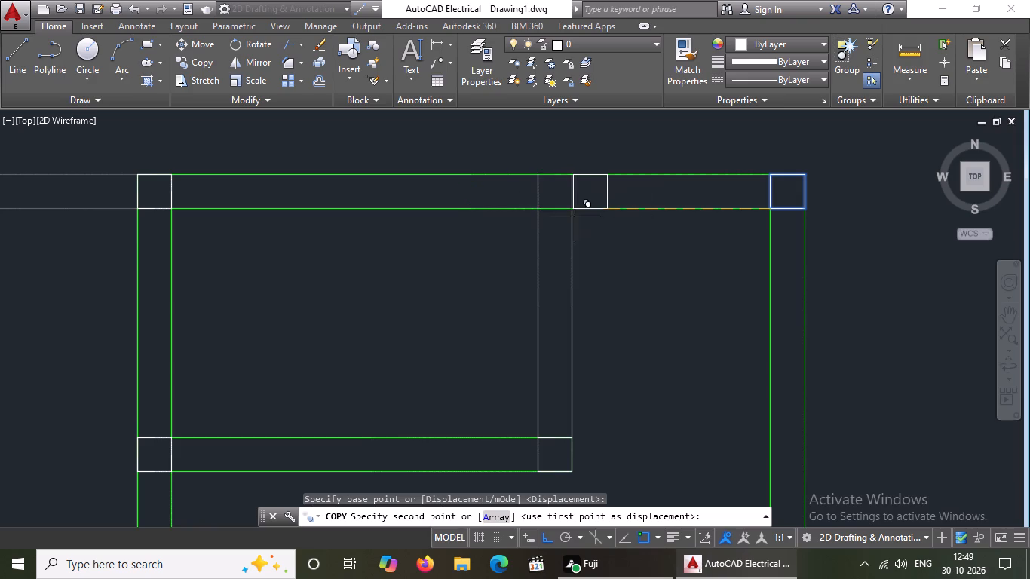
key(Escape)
Copy the building's northeast corner square from its northwest corner onto the north end of the northeast toilet's new east wall.
drag(731, 152, 765, 182)
click(886, 256)
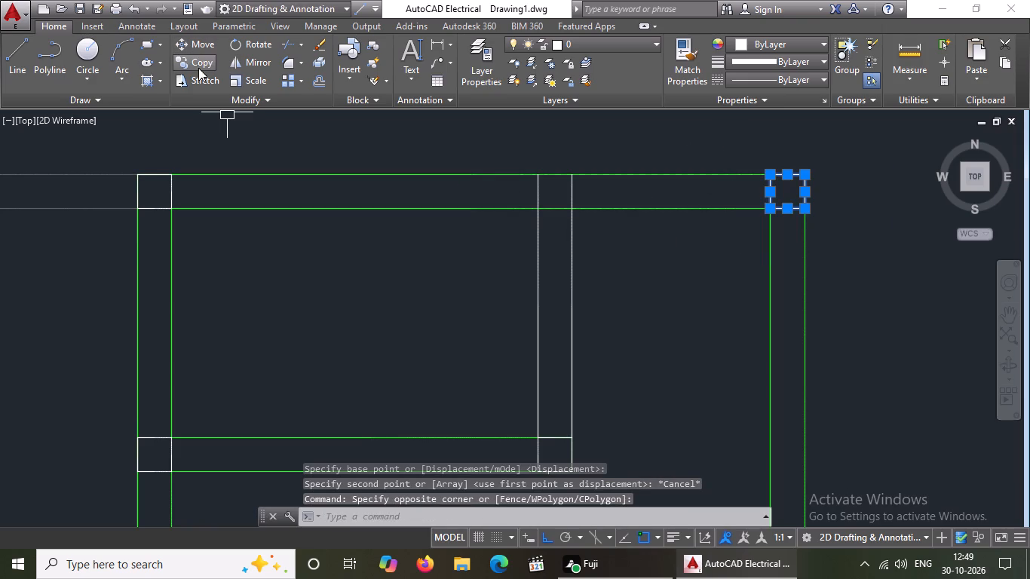
click(201, 58)
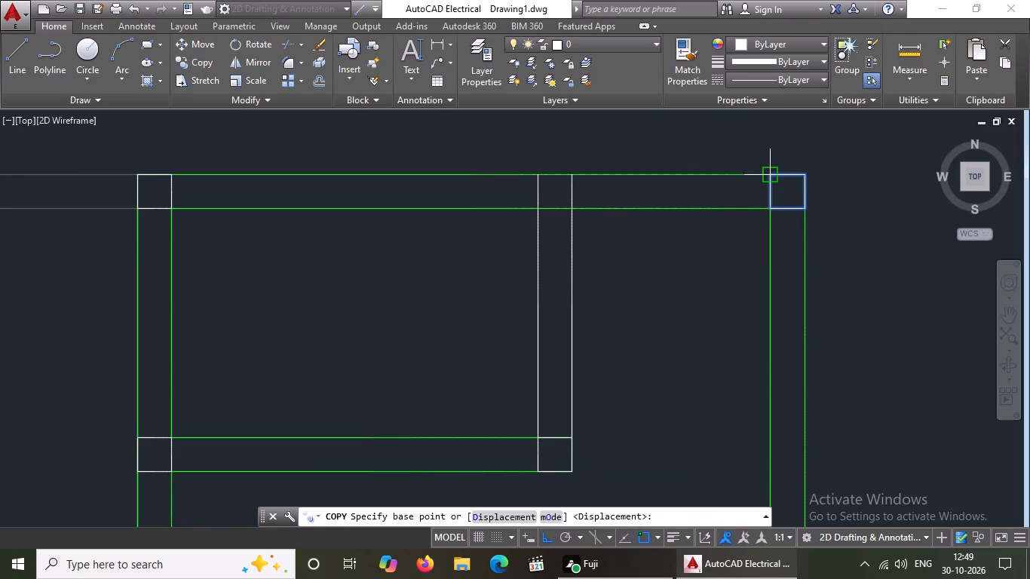
click(770, 180)
click(531, 174)
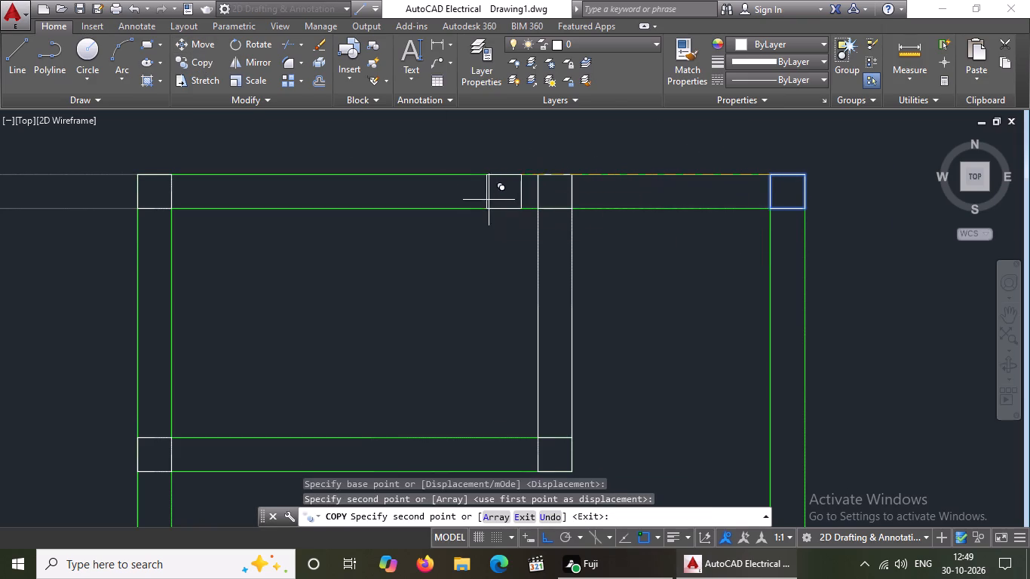
scroll(491, 196, down, 4)
key(Escape)
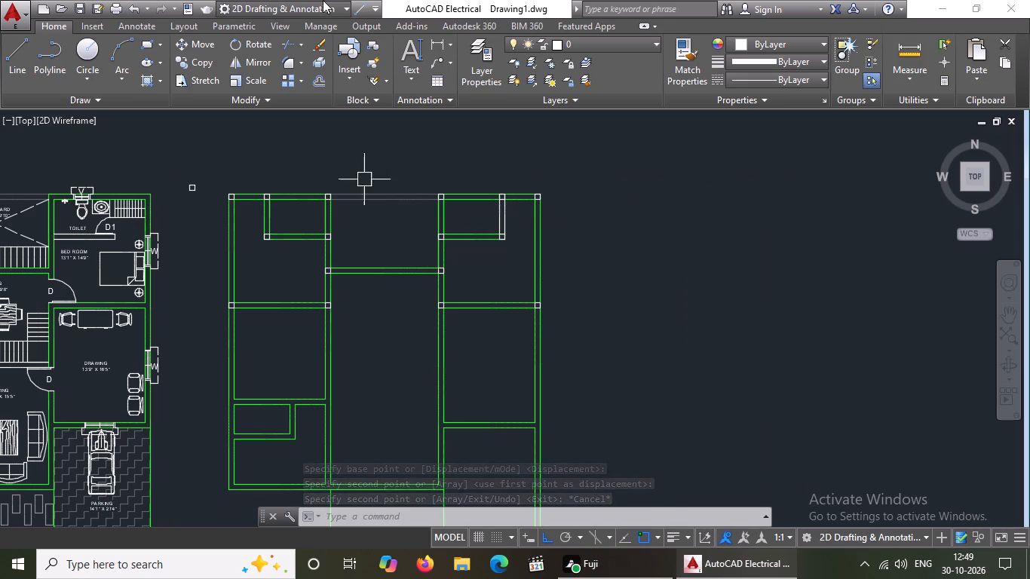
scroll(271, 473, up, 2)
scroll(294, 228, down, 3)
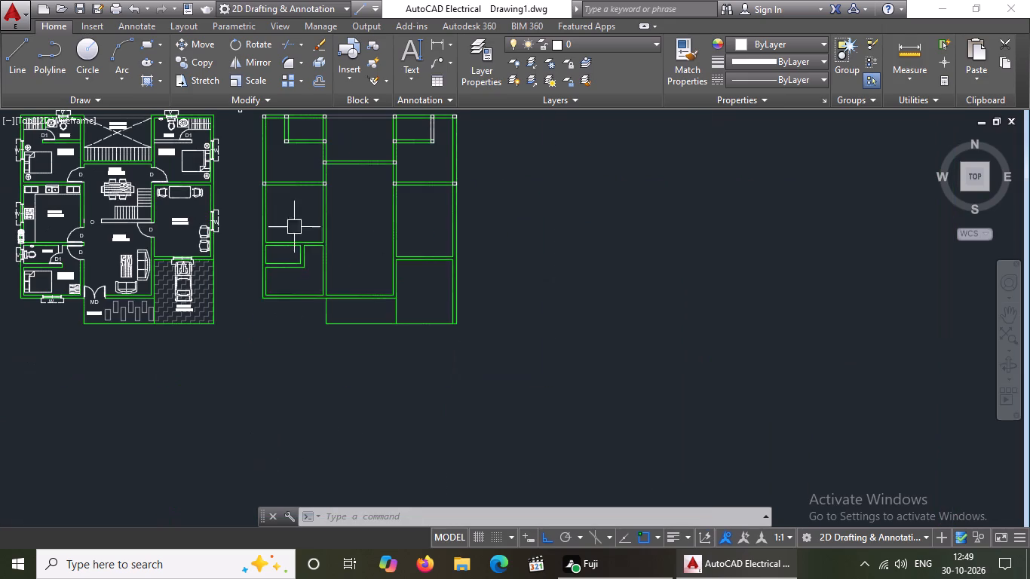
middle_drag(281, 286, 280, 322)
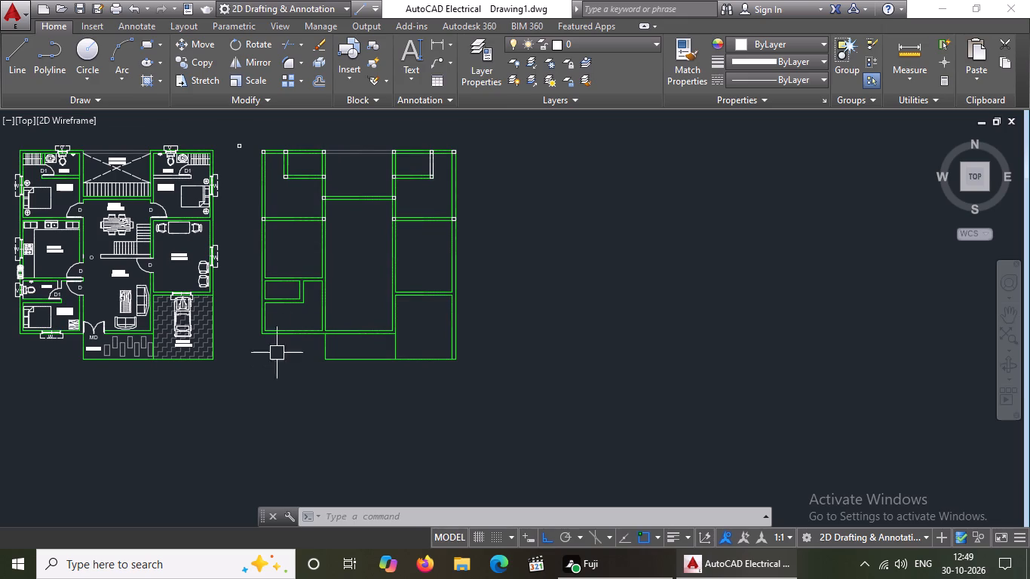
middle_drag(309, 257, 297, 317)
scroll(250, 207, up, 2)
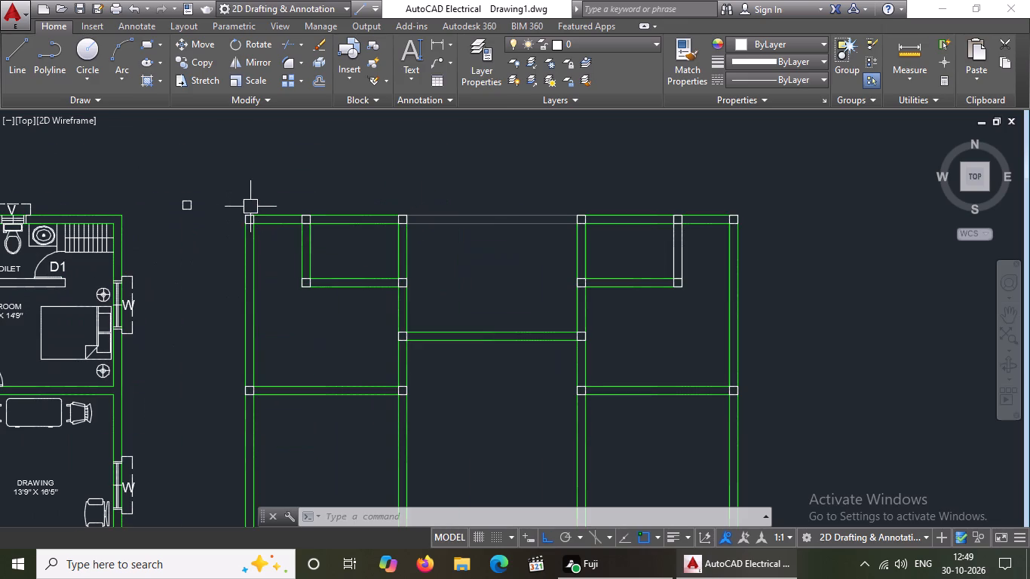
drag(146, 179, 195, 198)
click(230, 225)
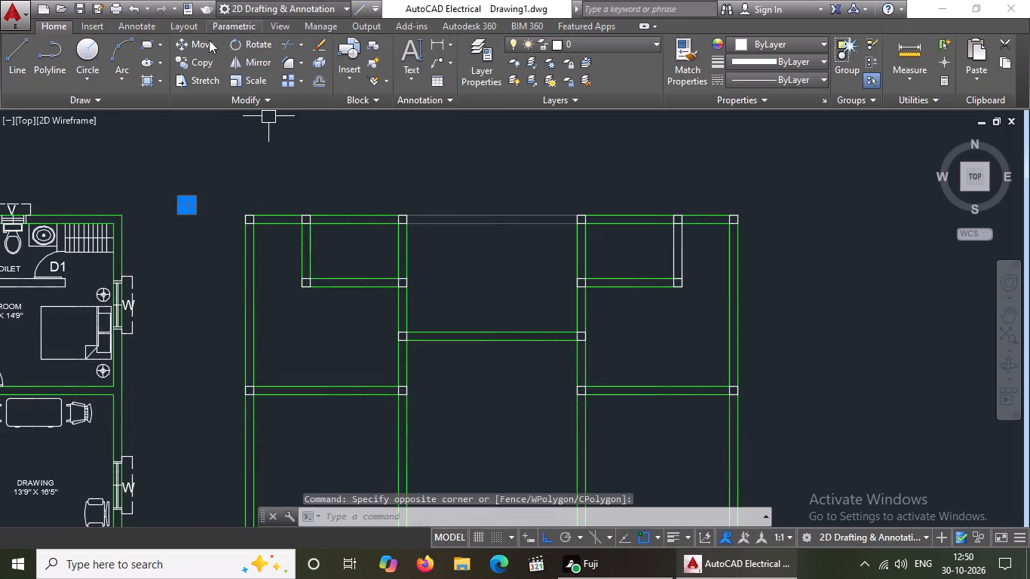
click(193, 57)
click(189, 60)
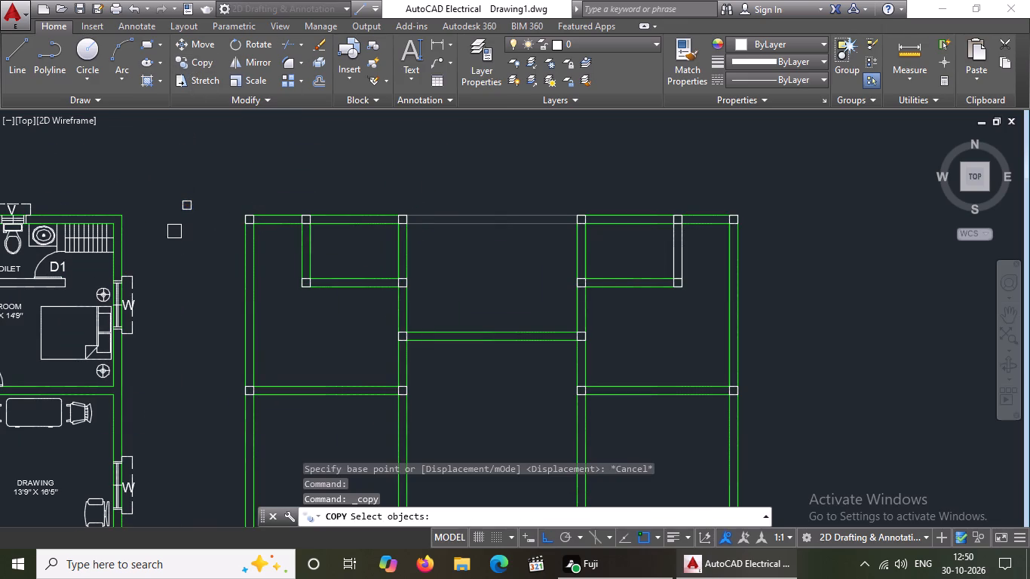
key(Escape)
Copy the loose 9" square from its southeast corner onto the four wall corners of the small southwest toilet.
drag(142, 171, 155, 179)
click(211, 227)
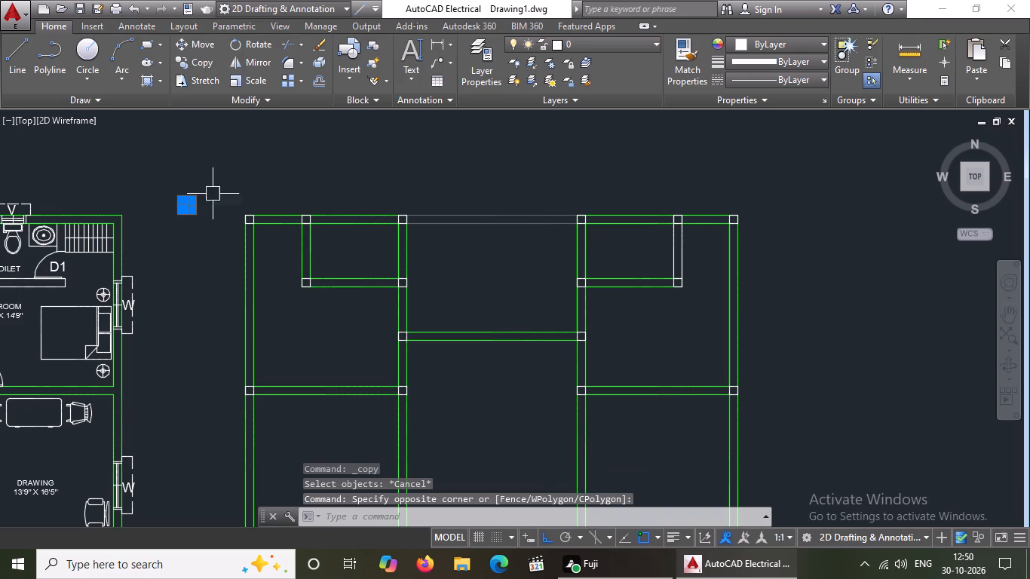
click(204, 60)
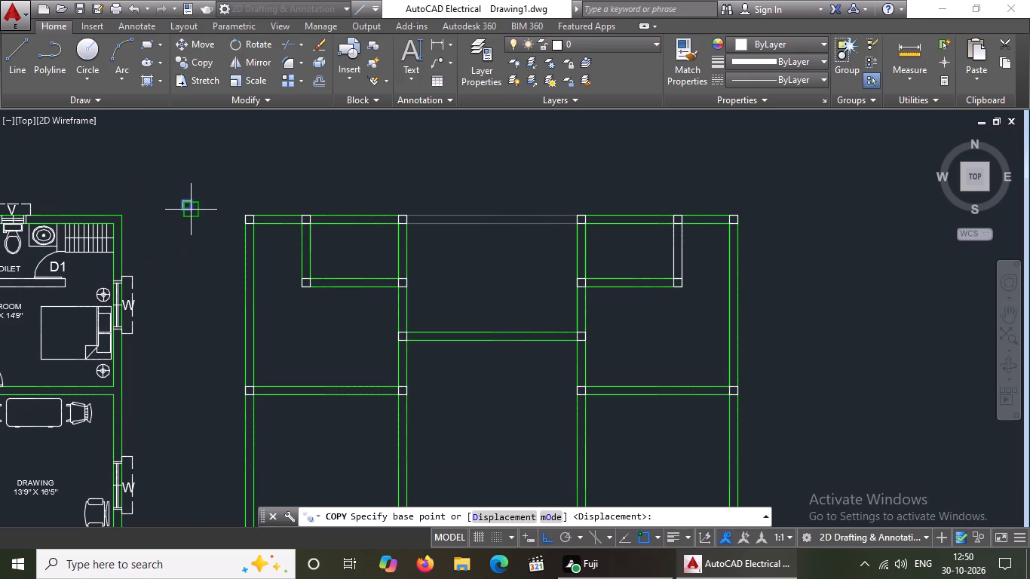
click(190, 206)
scroll(198, 168, down, 2)
scroll(222, 320, up, 4)
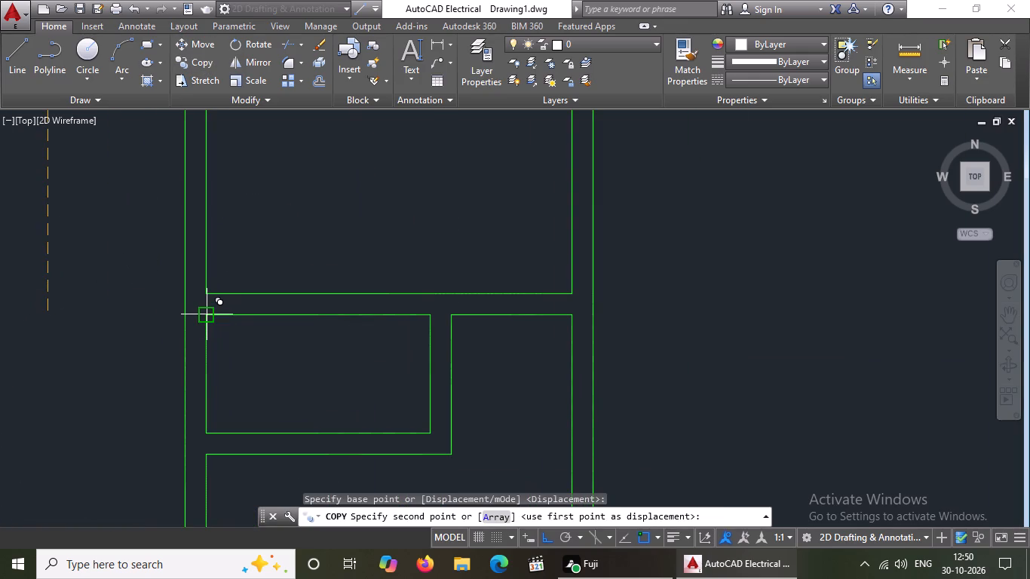
click(207, 316)
click(210, 458)
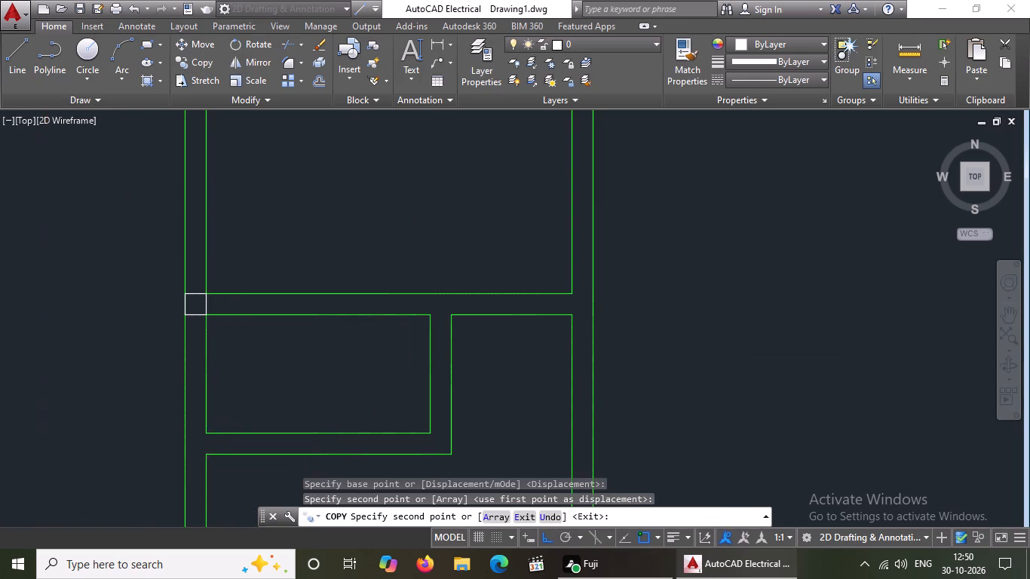
scroll(231, 343, down, 3)
scroll(224, 422, up, 3)
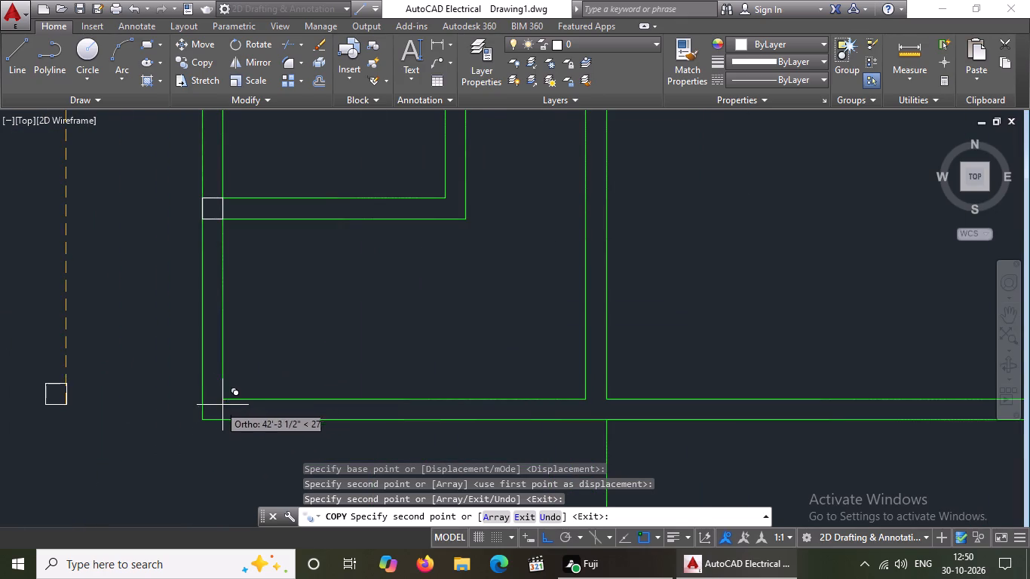
click(466, 213)
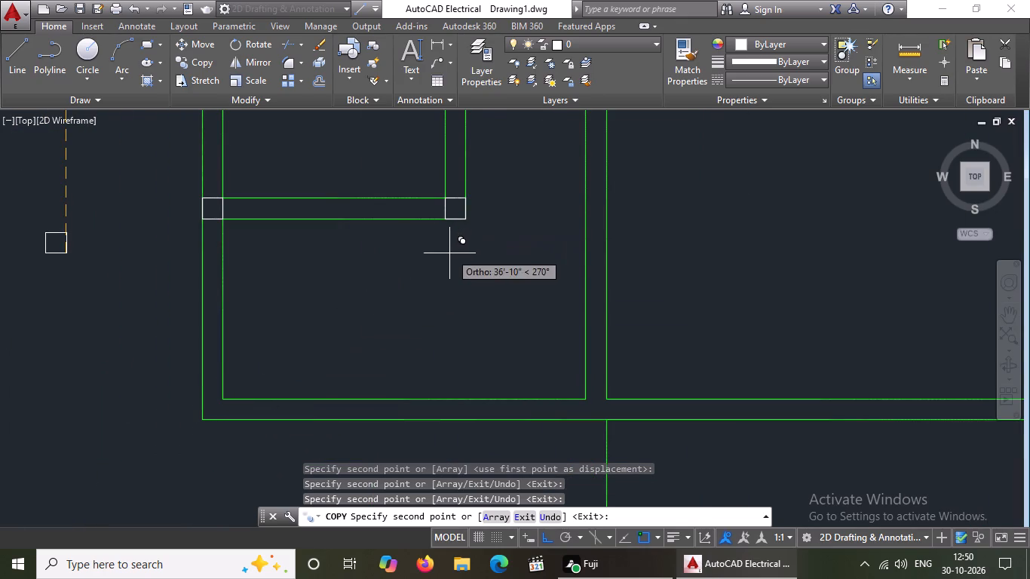
scroll(447, 268, down, 2)
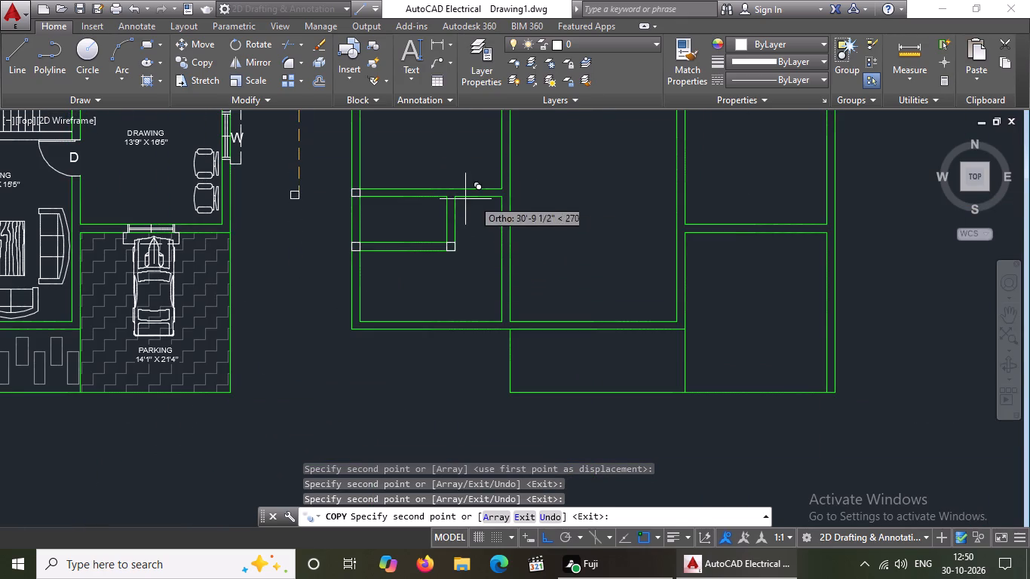
scroll(456, 196, up, 2)
click(449, 200)
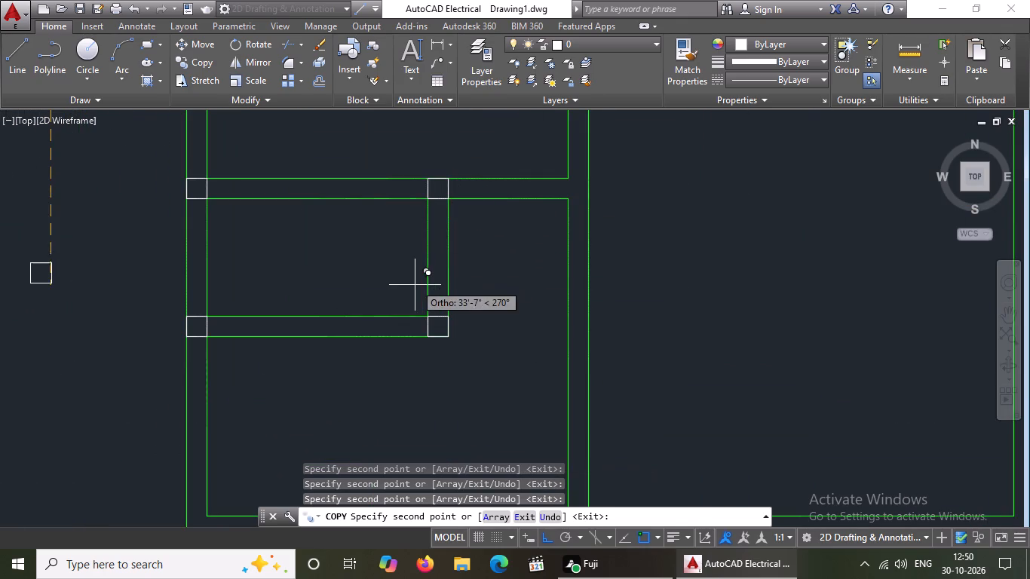
scroll(414, 286, down, 3)
middle_drag(451, 244, 431, 292)
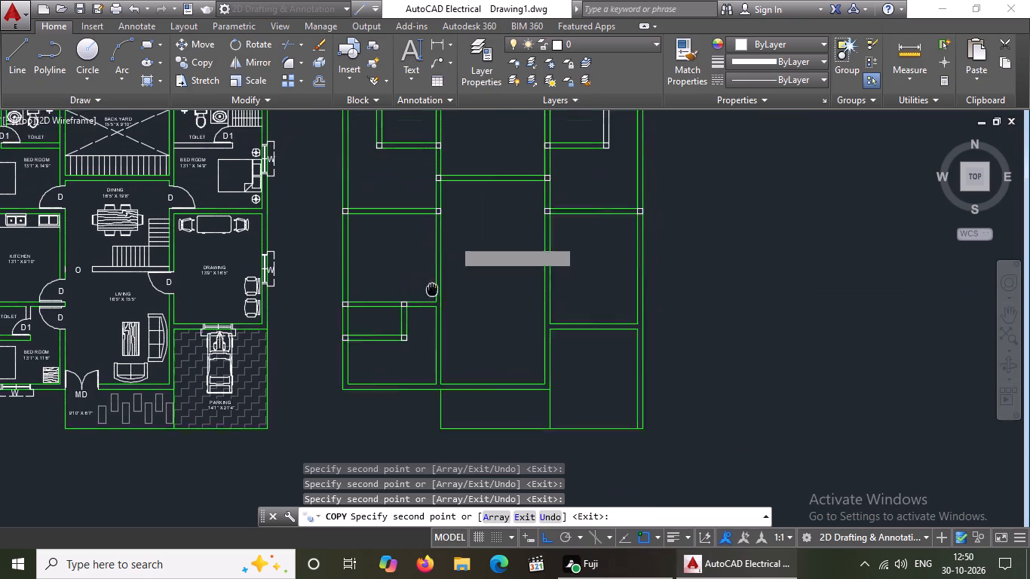
middle_drag(431, 292, 425, 305)
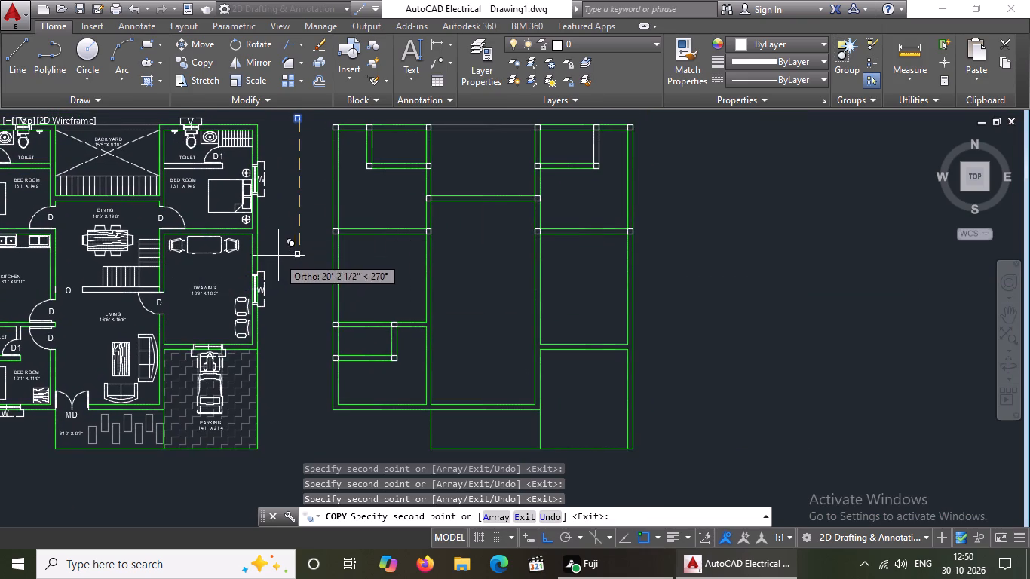
key(Escape)
Copy the loose 9" square from its southwest corner onto the southwest bedroom's northeast wall junction and the building's southwest corner.
middle_drag(289, 228, 289, 271)
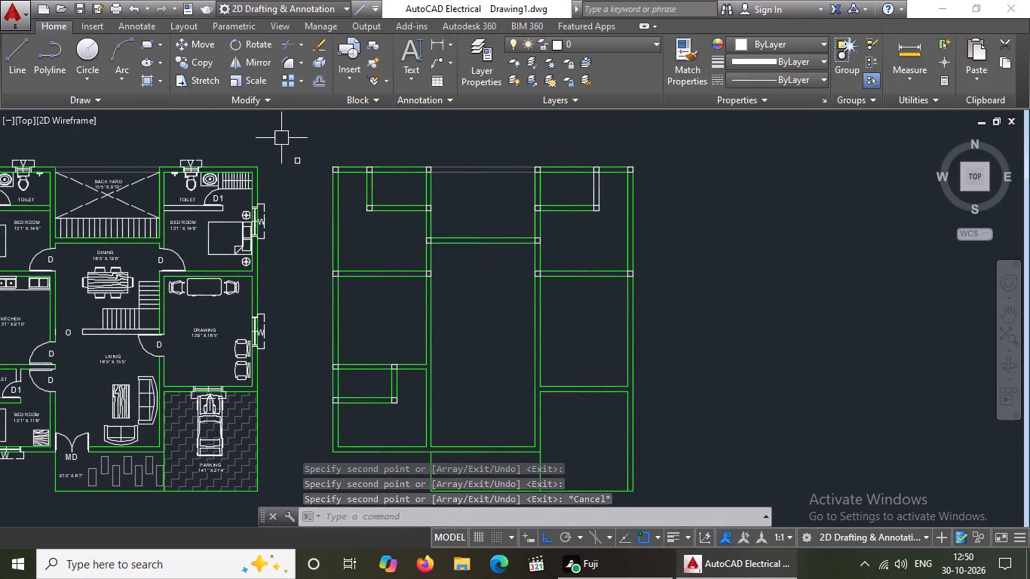
drag(282, 132, 293, 155)
click(314, 188)
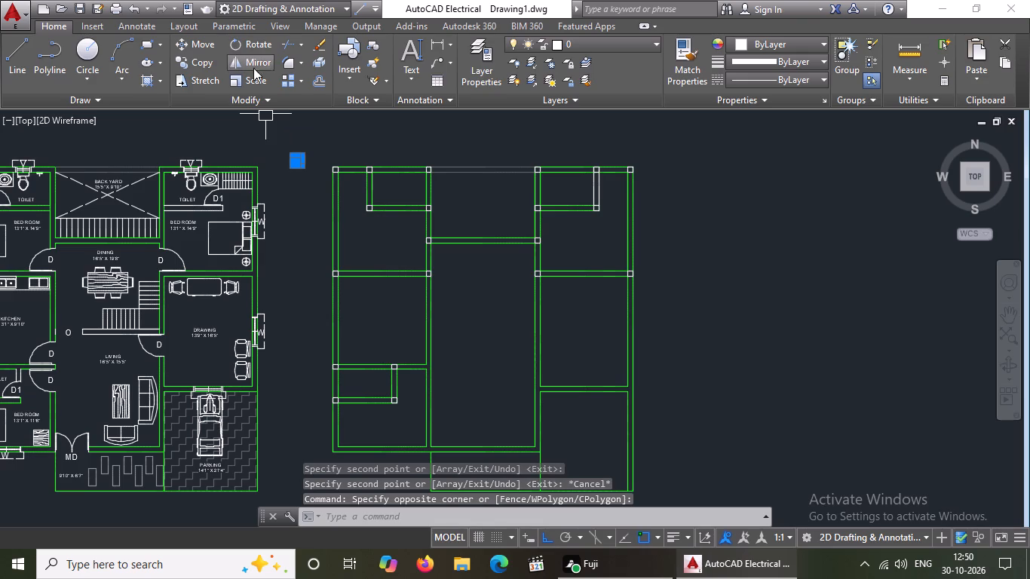
click(189, 58)
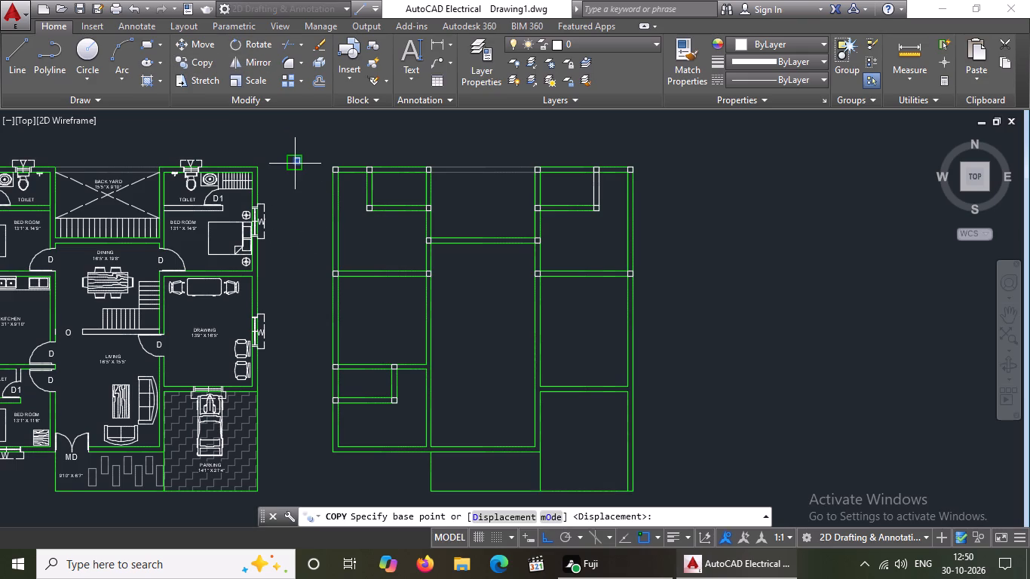
scroll(294, 163, up, 2)
click(284, 162)
scroll(287, 165, down, 3)
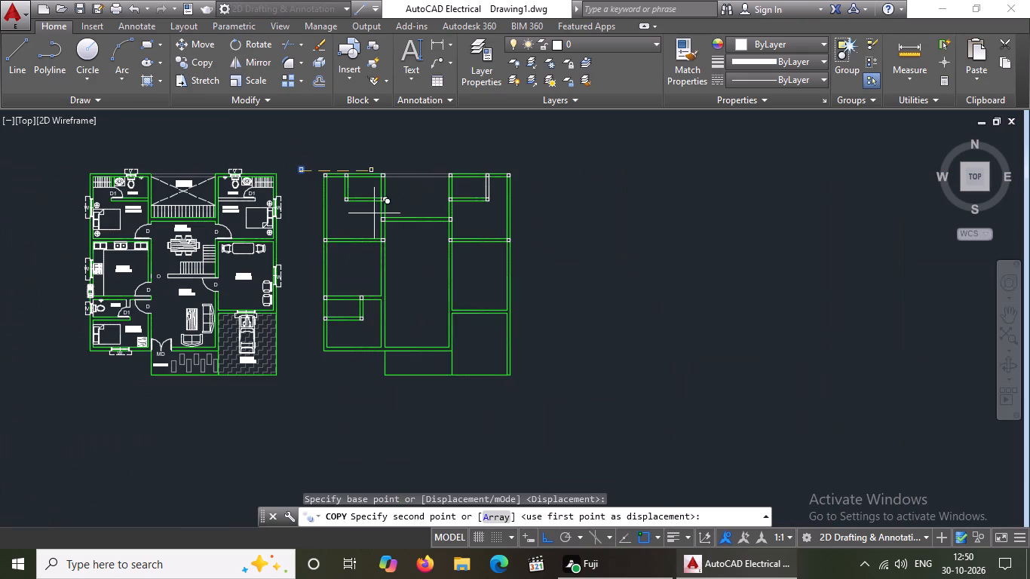
scroll(378, 297, up, 3)
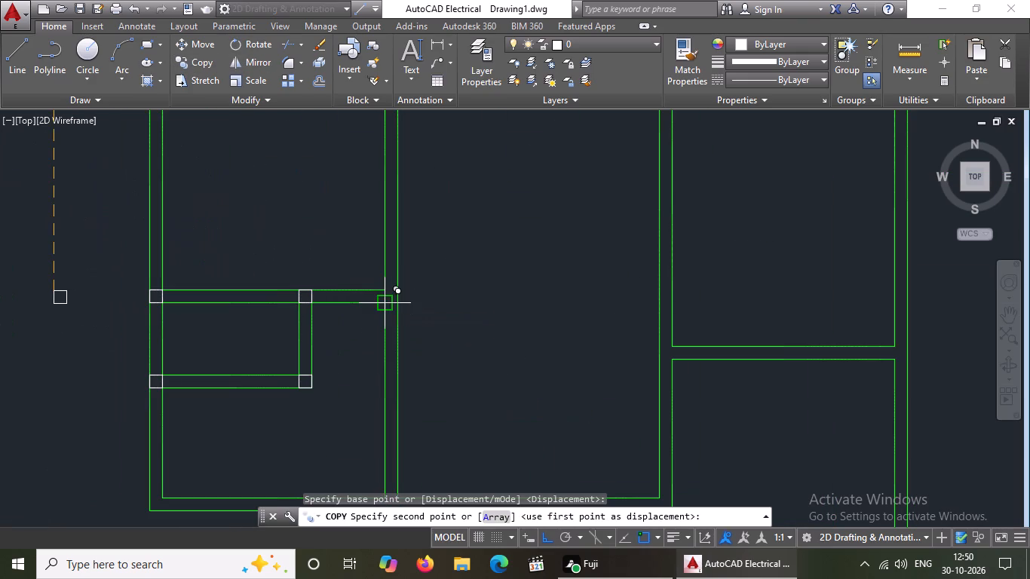
click(384, 302)
scroll(232, 437, down, 1)
scroll(195, 491, up, 3)
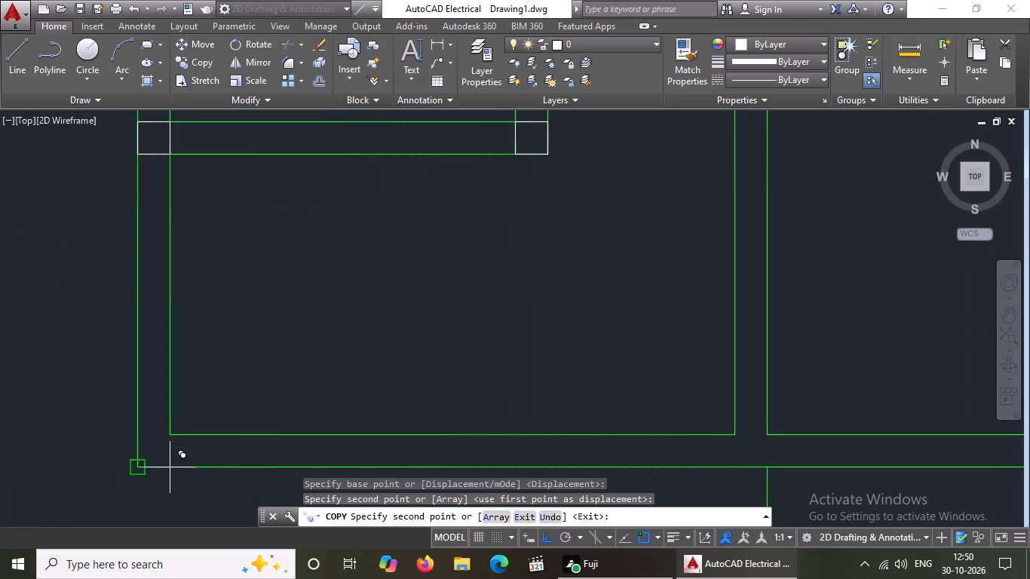
click(136, 467)
scroll(170, 432, down, 2)
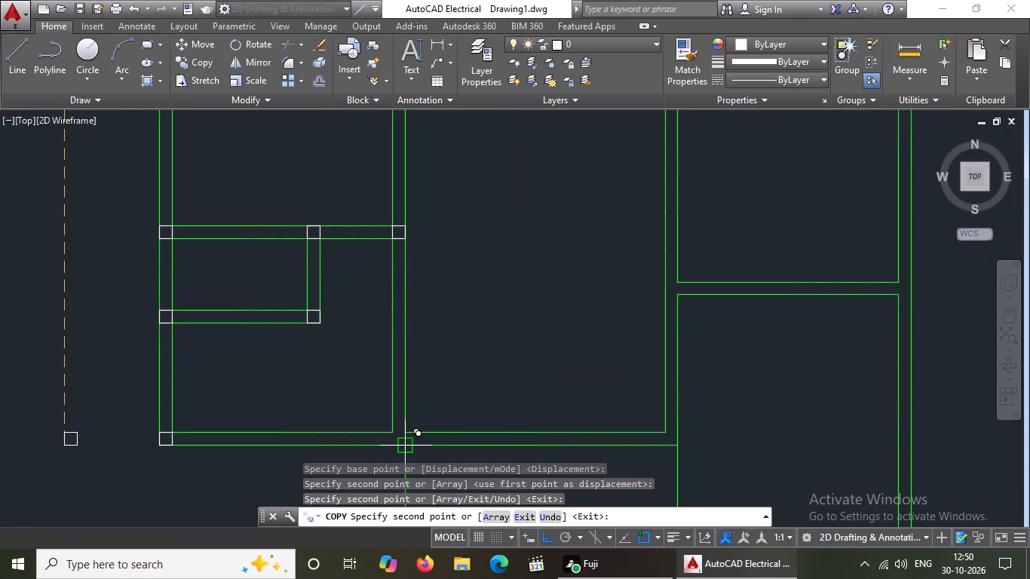
Copy the loose 9" square from its southwest corner onto the junction of the parking's north wall with the east outer wall.
scroll(394, 406, down, 2)
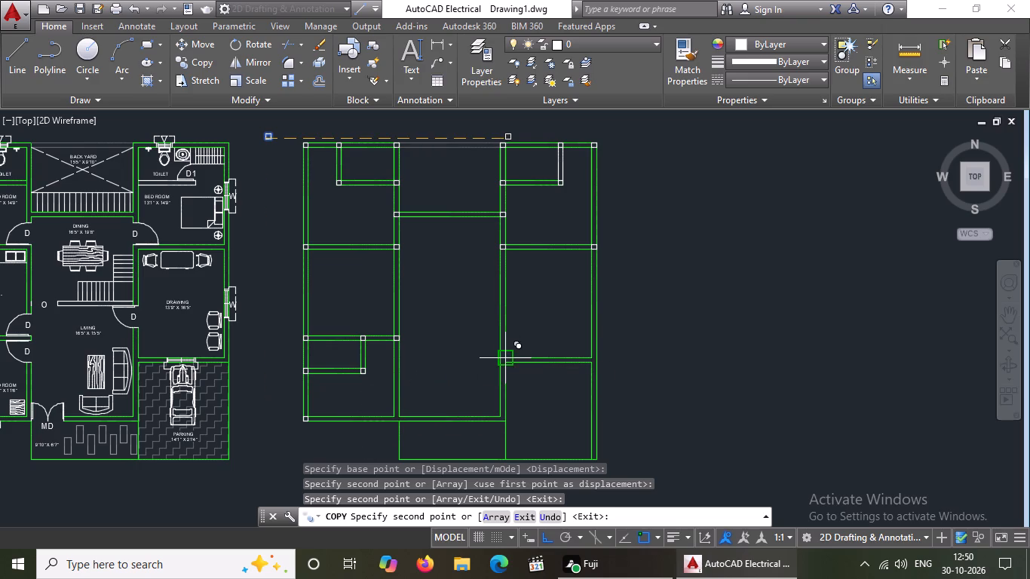
scroll(590, 362, up, 2)
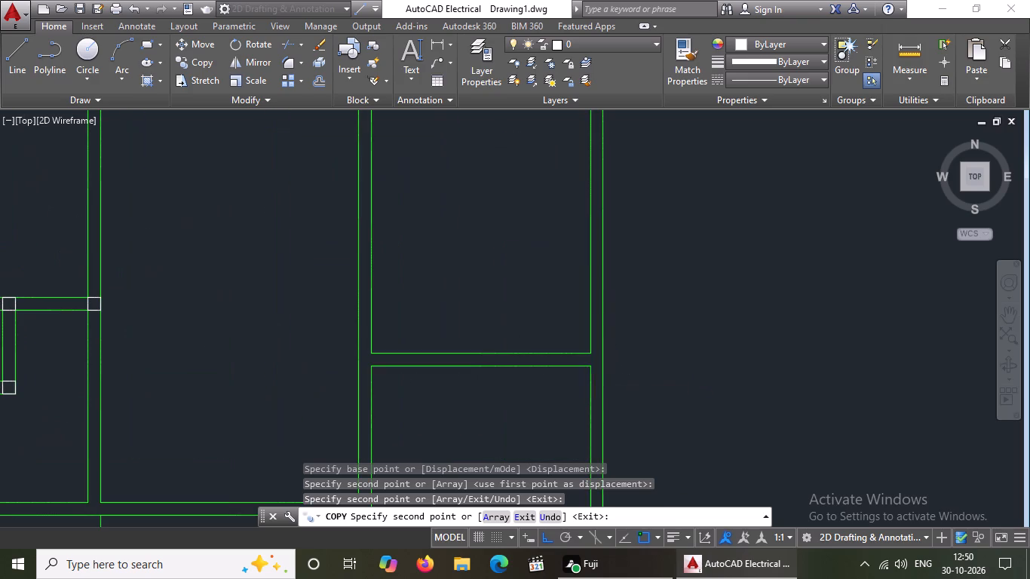
click(590, 366)
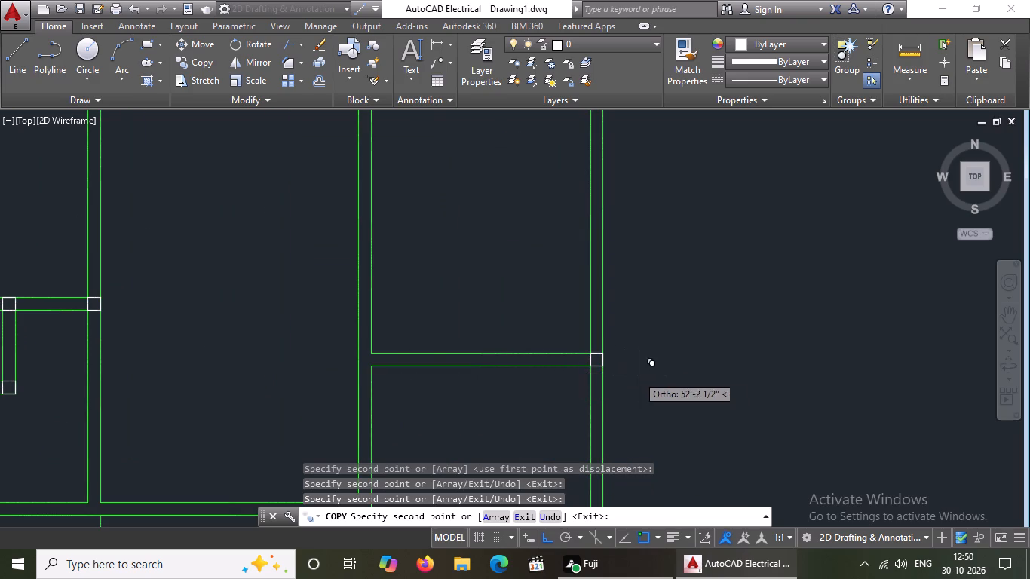
scroll(640, 375, down, 2)
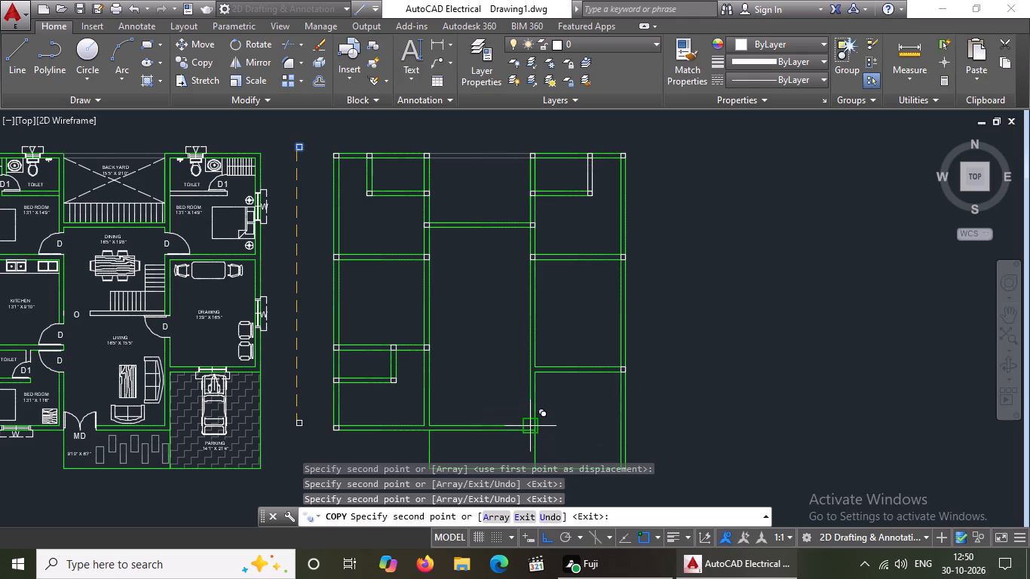
scroll(529, 422, up, 2)
key(Escape)
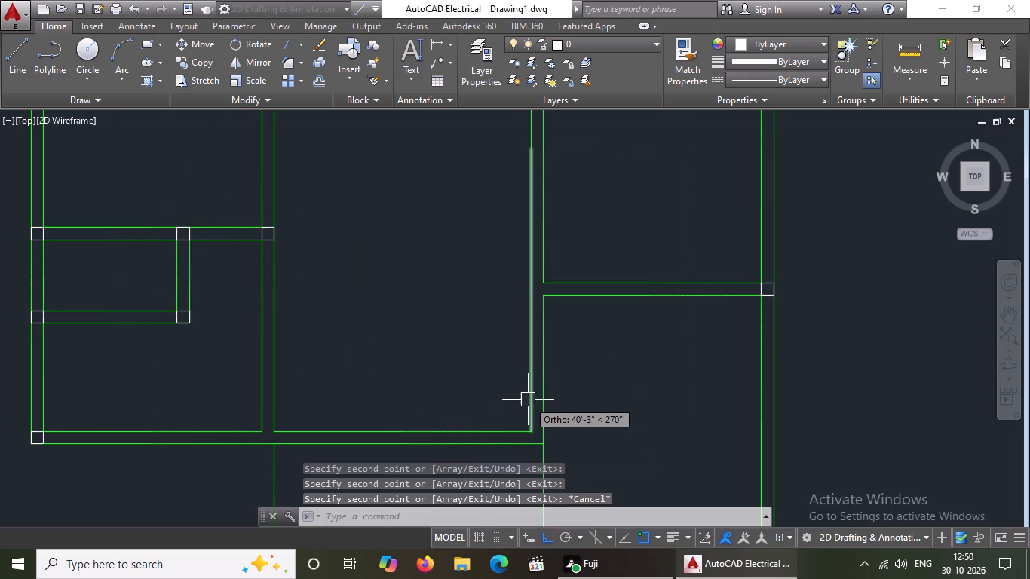
Copy the loose 9" square from its northeast corner onto the southwest bedroom's southeast wall junction.
scroll(477, 368, down, 3)
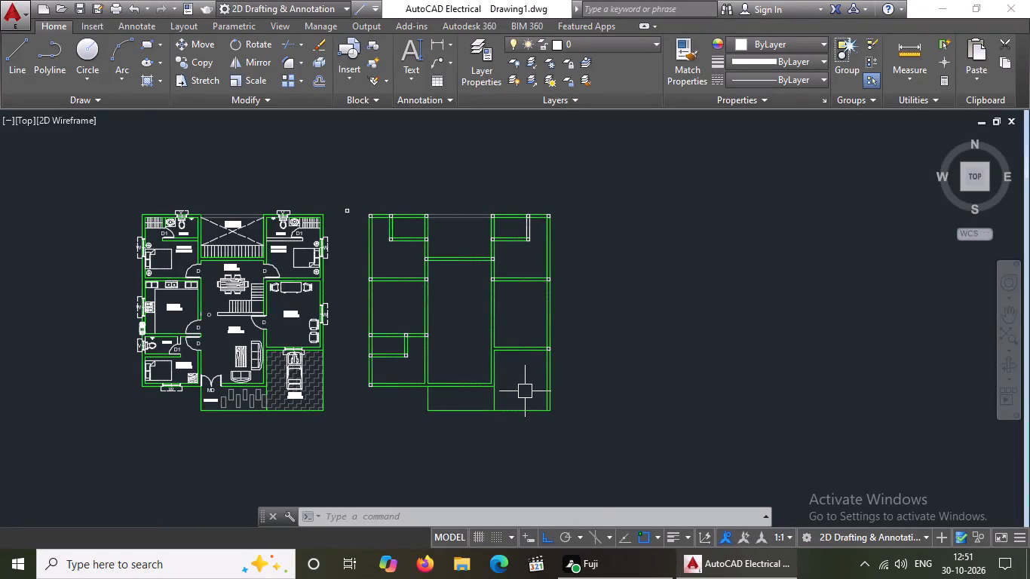
scroll(467, 386, up, 2)
scroll(449, 367, down, 1)
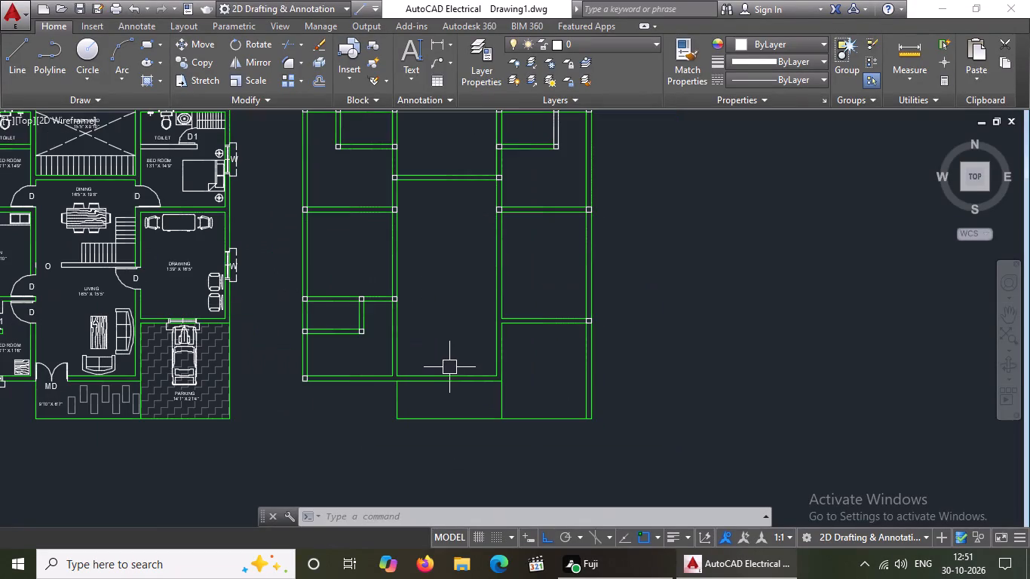
scroll(305, 247, down, 2)
scroll(286, 173, up, 3)
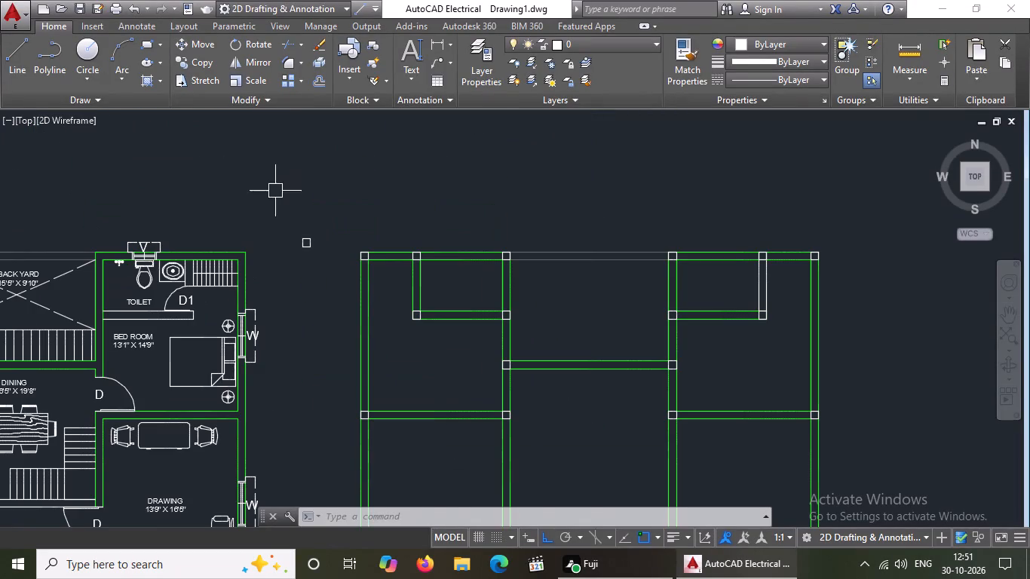
drag(277, 210, 284, 226)
click(317, 272)
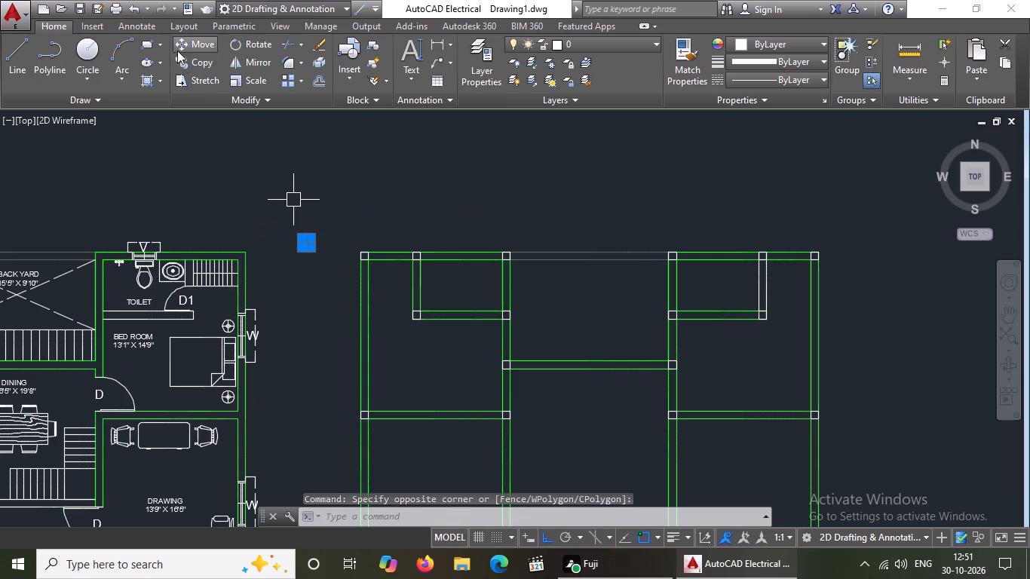
click(185, 65)
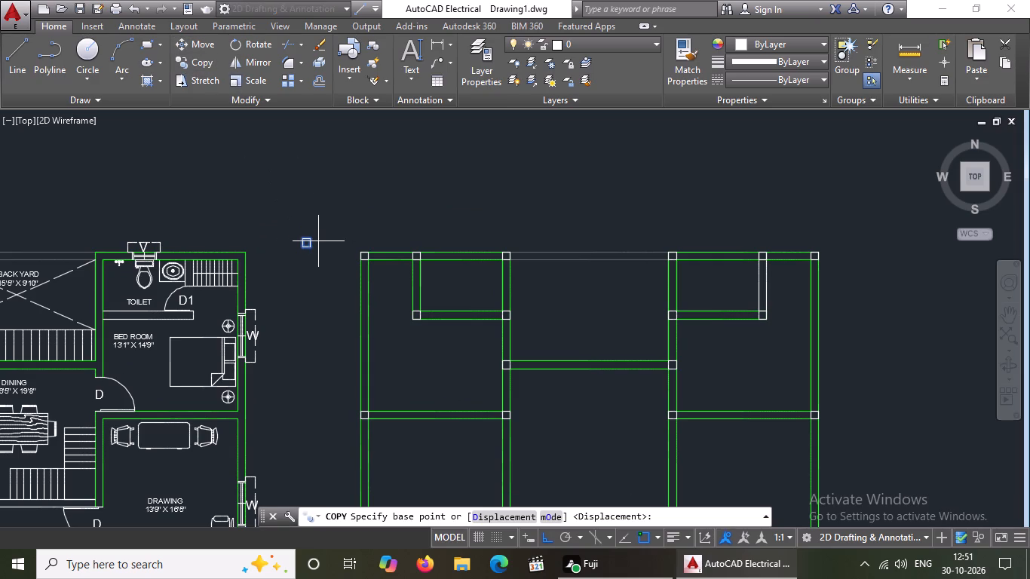
scroll(316, 240, up, 3)
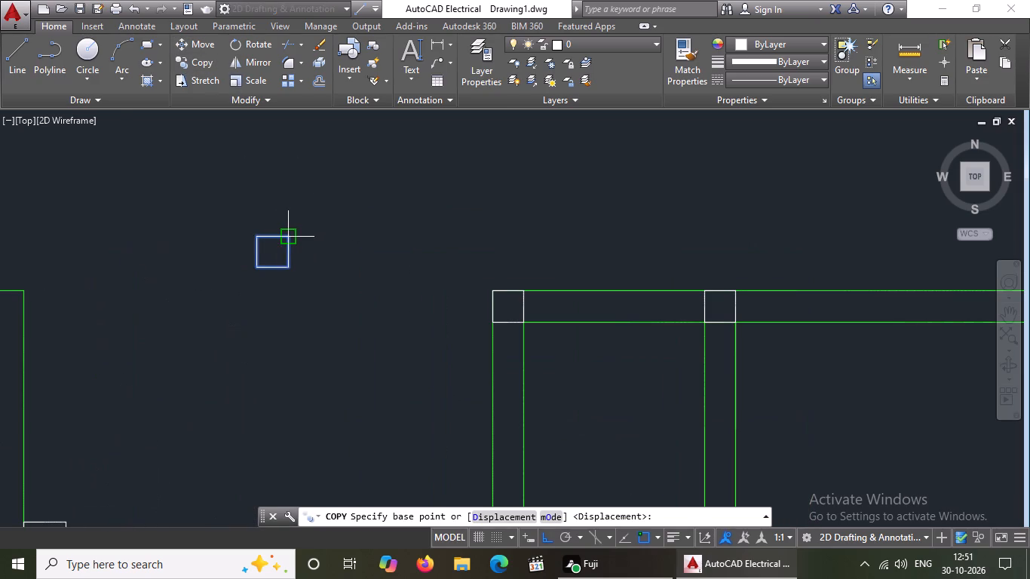
click(286, 238)
scroll(274, 176, down, 4)
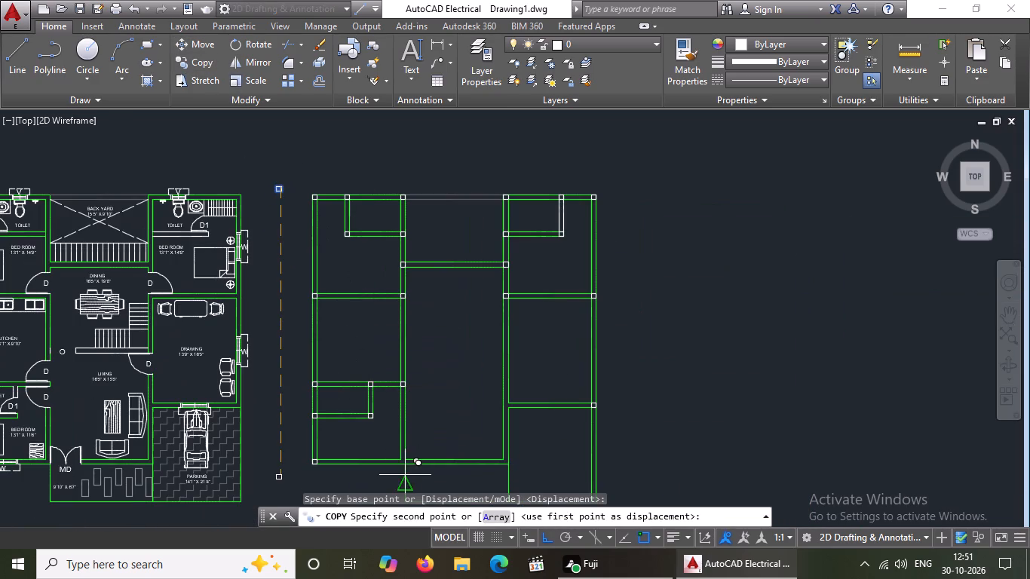
scroll(405, 464, up, 3)
click(397, 445)
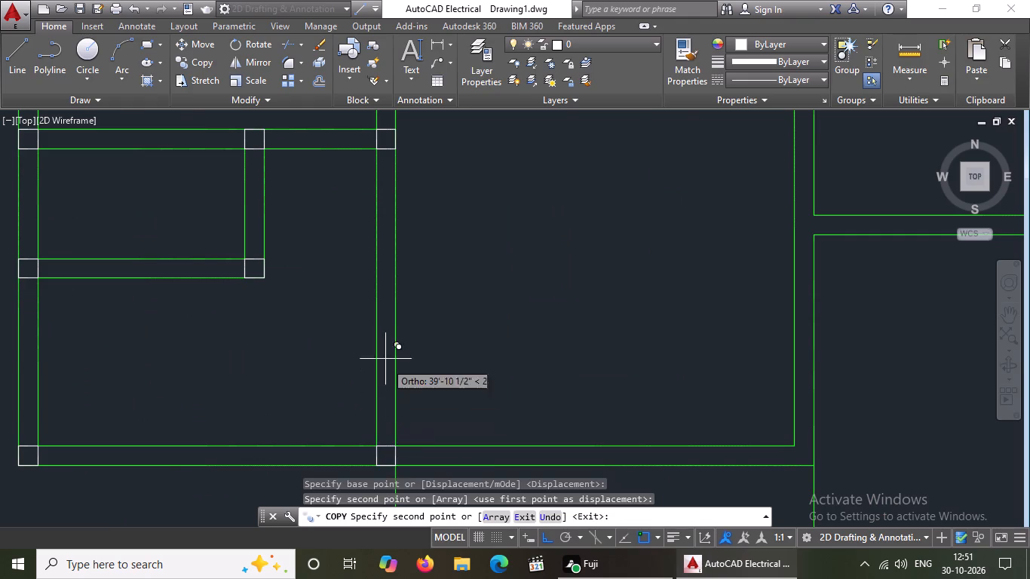
Place copies of the square just below the south boundary line at the porch's southwest corner and the parking's southwest and southeast corners.
scroll(385, 341, down, 3)
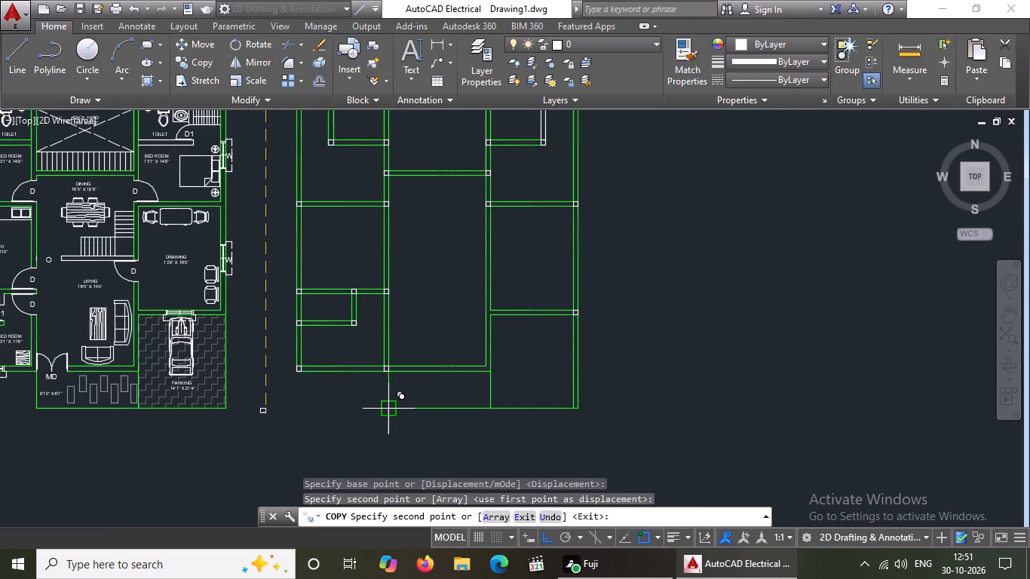
click(390, 407)
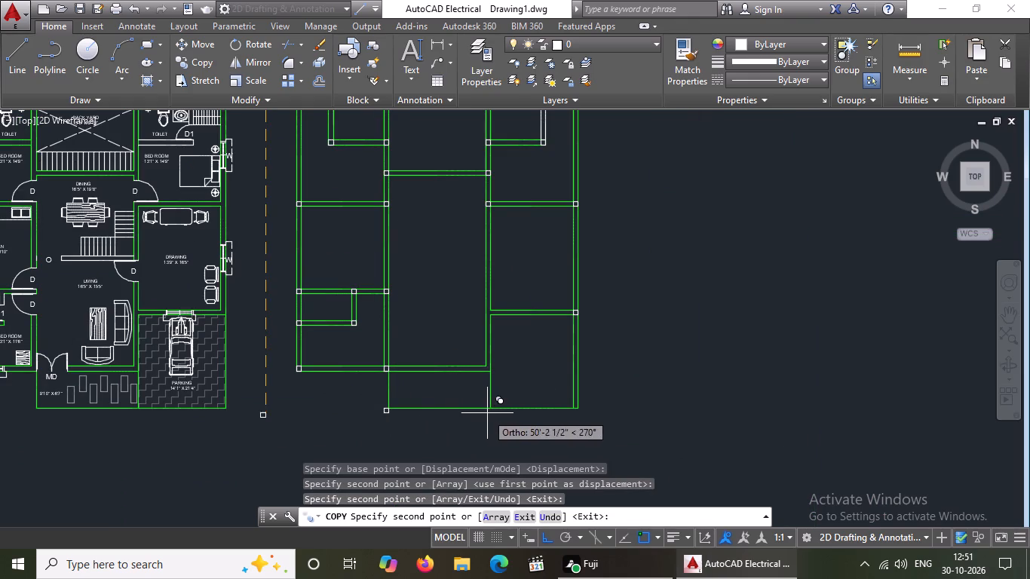
scroll(487, 412, up, 3)
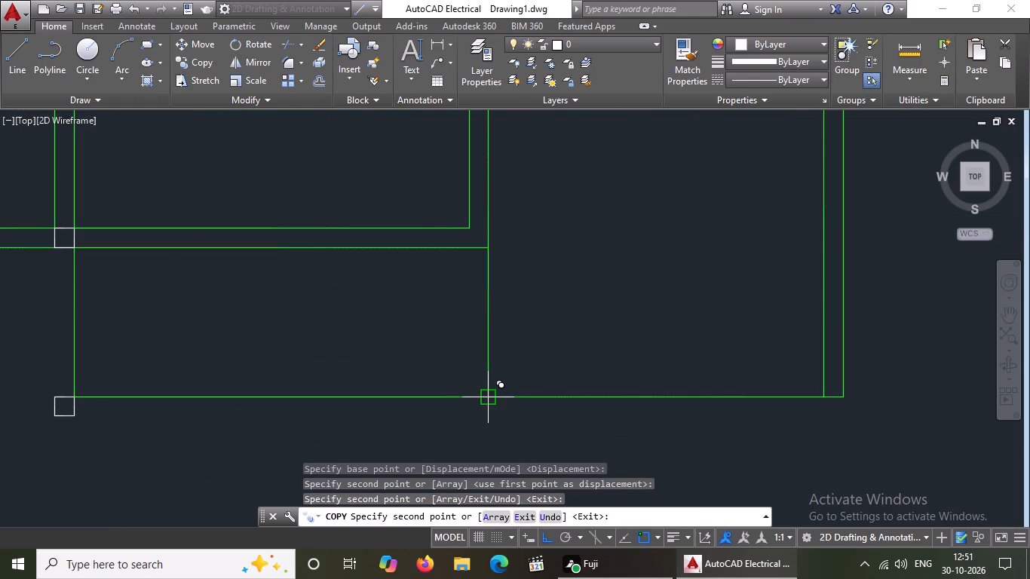
click(487, 395)
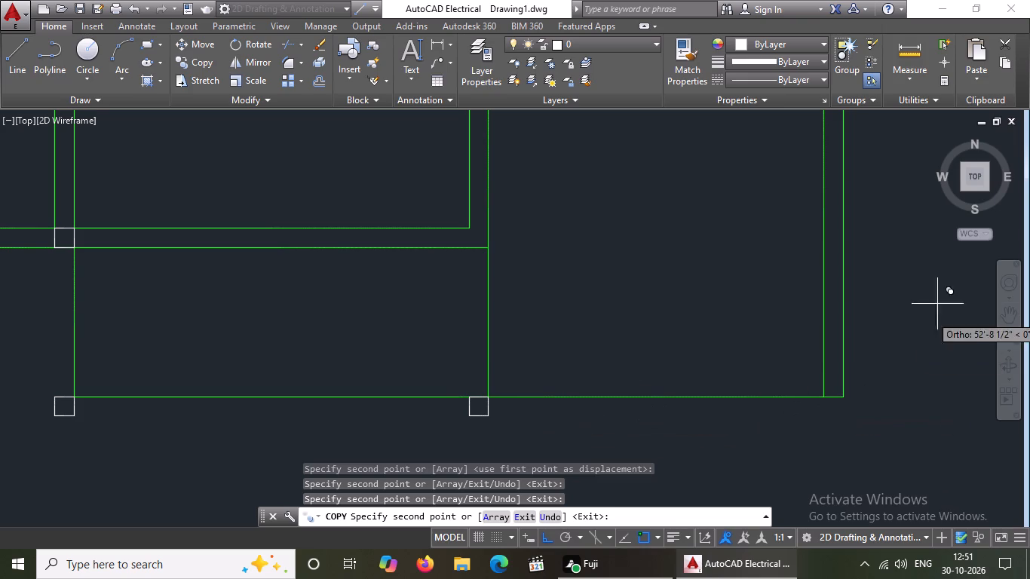
click(839, 397)
Place copies of the square at the drawing room's southwest wall junction and just below the living room's southeast wall corner.
scroll(836, 421, down, 4)
scroll(778, 347, up, 4)
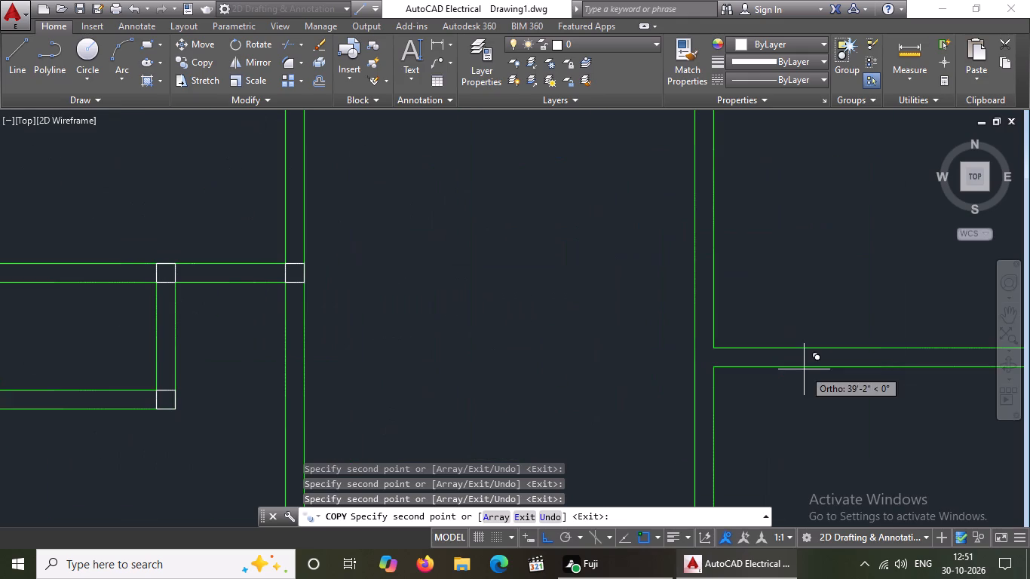
click(712, 344)
scroll(727, 335, down, 3)
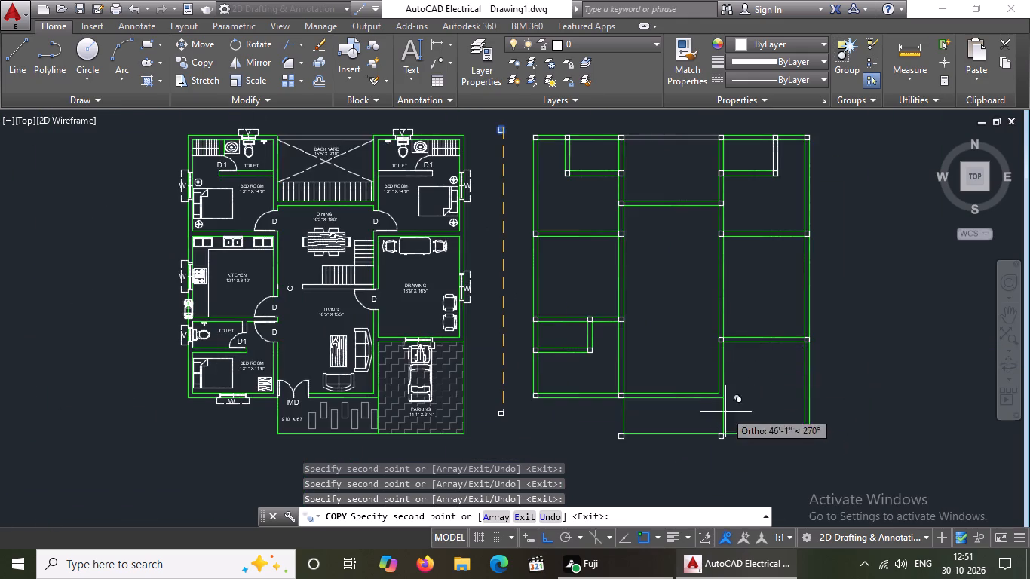
scroll(725, 412, up, 3)
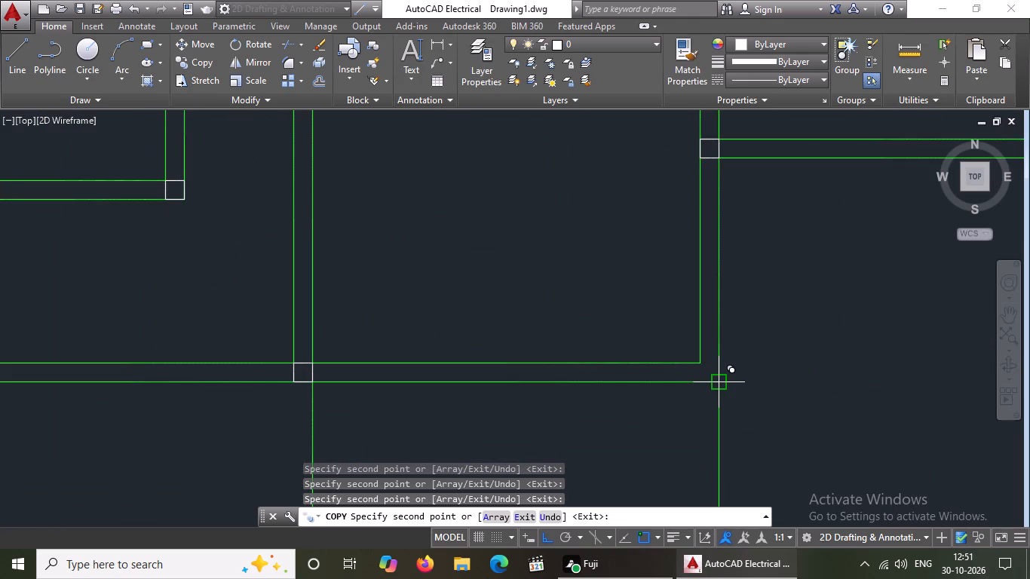
click(715, 384)
key(Escape)
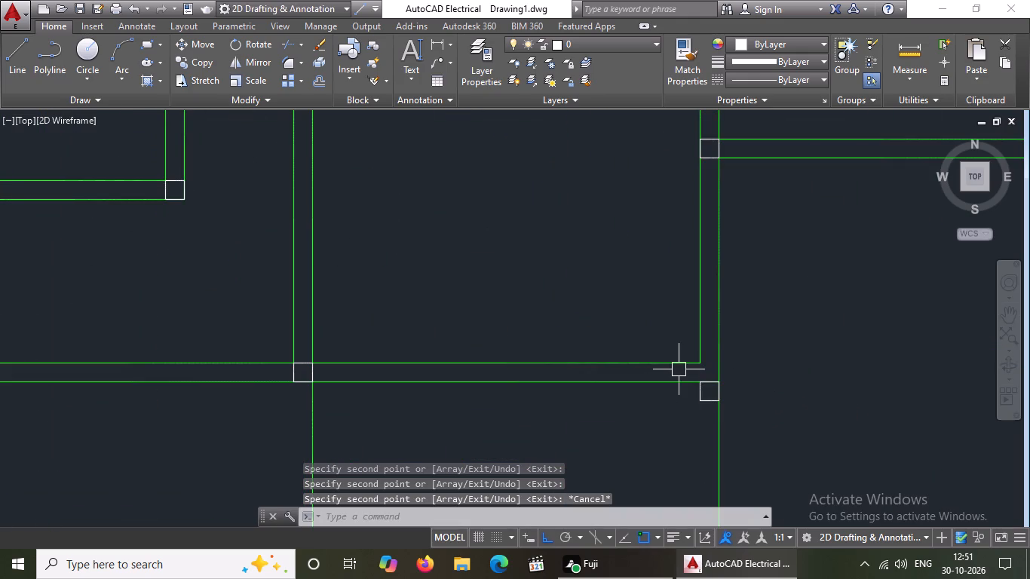
Copy the square below the living room's southeast corner from its northwest corner up into the 9" wall corner above it.
click(685, 370)
click(765, 421)
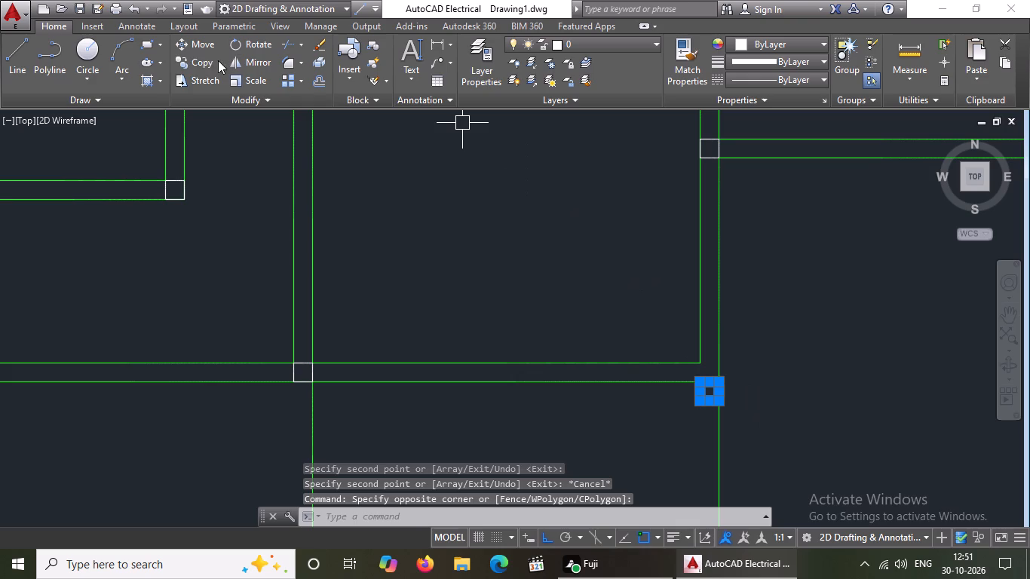
click(195, 63)
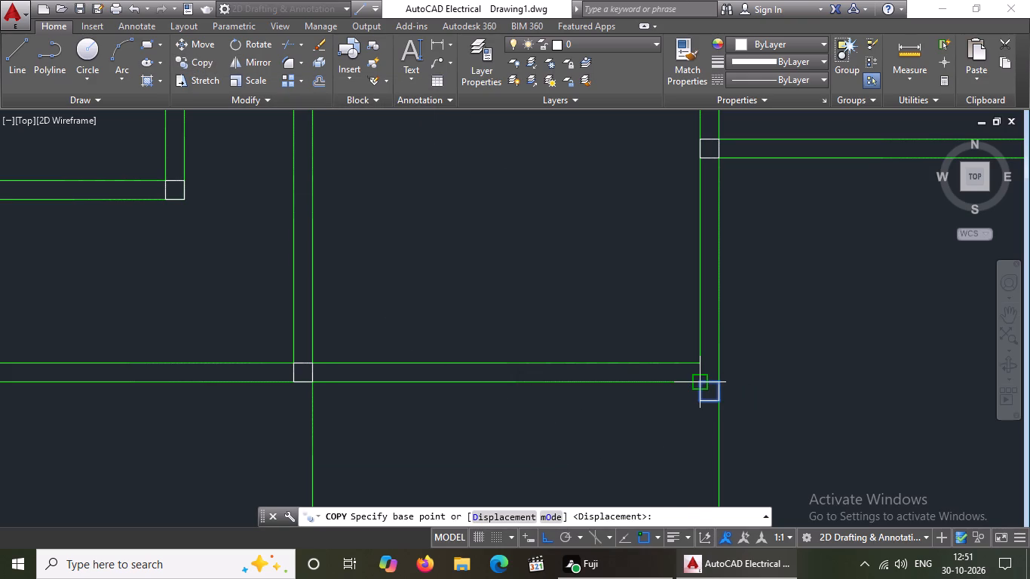
click(700, 381)
click(699, 360)
scroll(717, 353, down, 2)
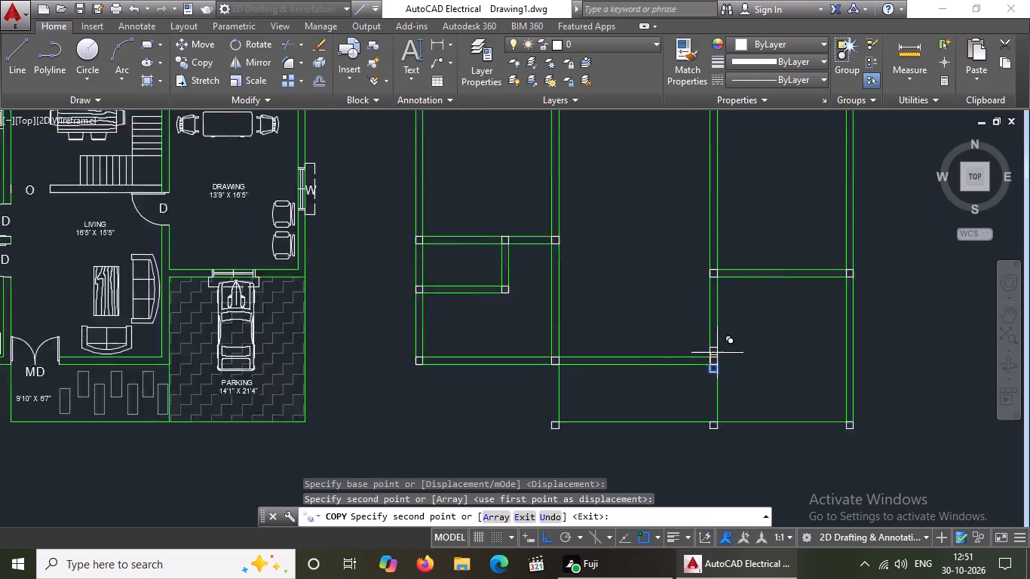
scroll(717, 353, down, 1)
key(Escape)
Delete the misplaced square below the living room's southeast wall corner.
scroll(721, 366, up, 5)
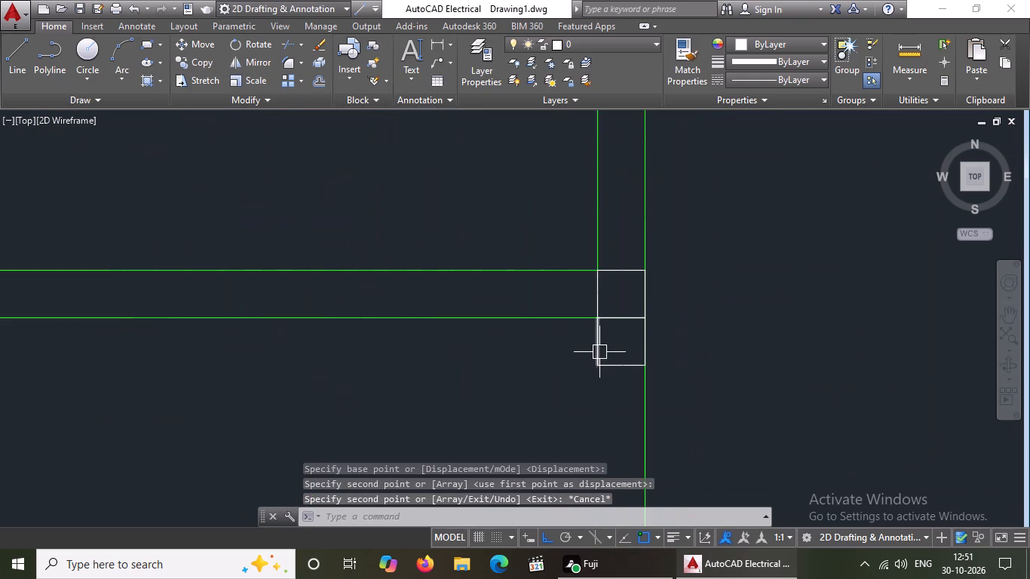
click(599, 353)
key(Escape)
drag(567, 296, 579, 309)
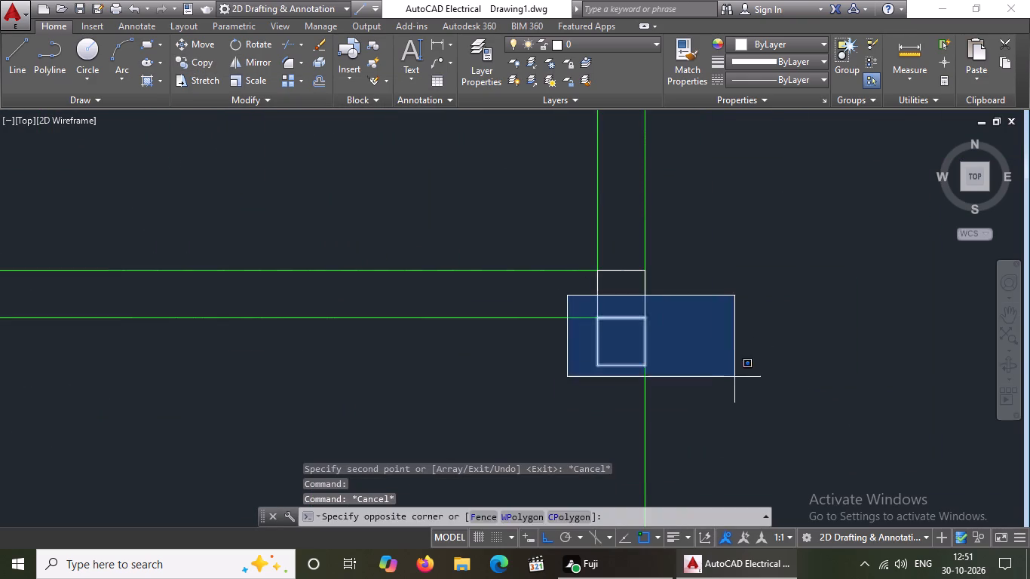
click(734, 377)
key(Delete)
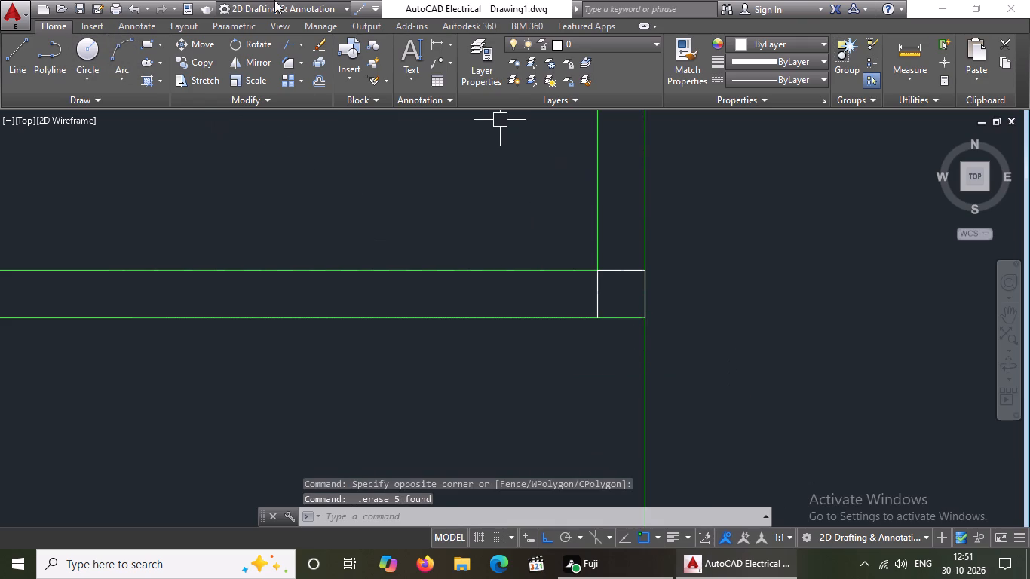
Draw a line closing the south edge of the square at the living room's southeast wall corner.
click(11, 62)
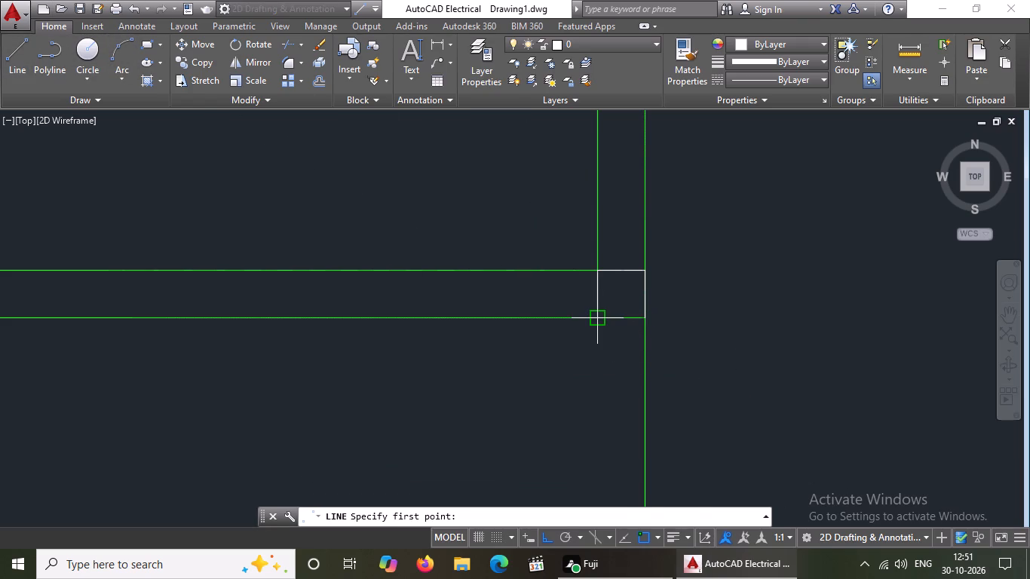
click(596, 313)
drag(645, 318, 697, 314)
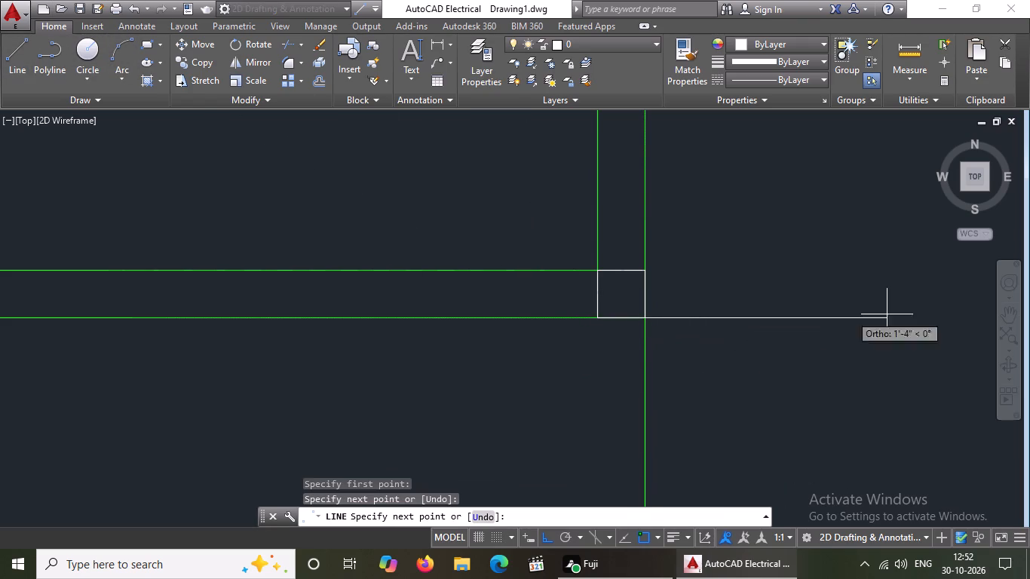
key(Delete)
scroll(752, 289, down, 2)
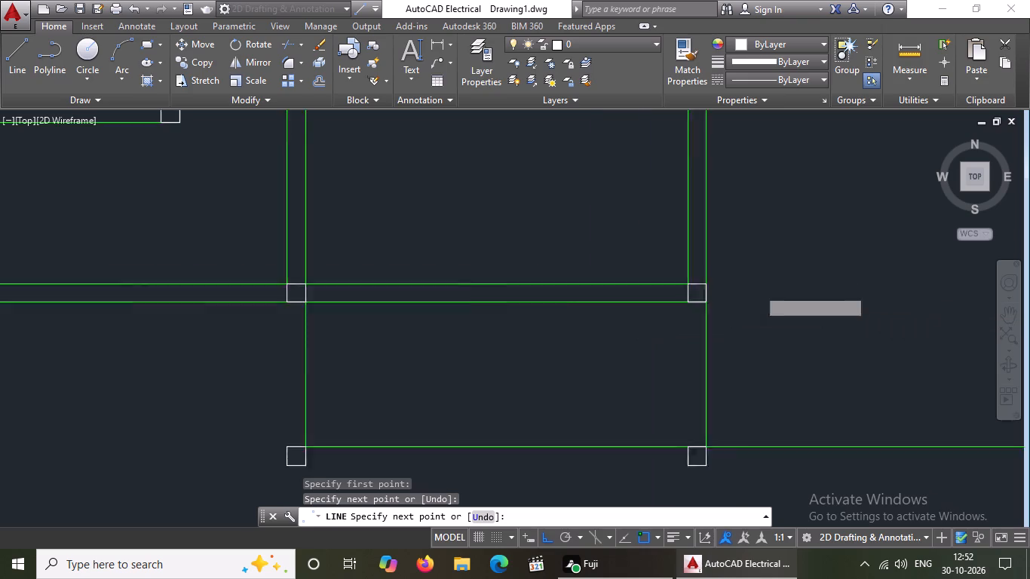
scroll(734, 295, down, 2)
key(Escape)
key(Escape)
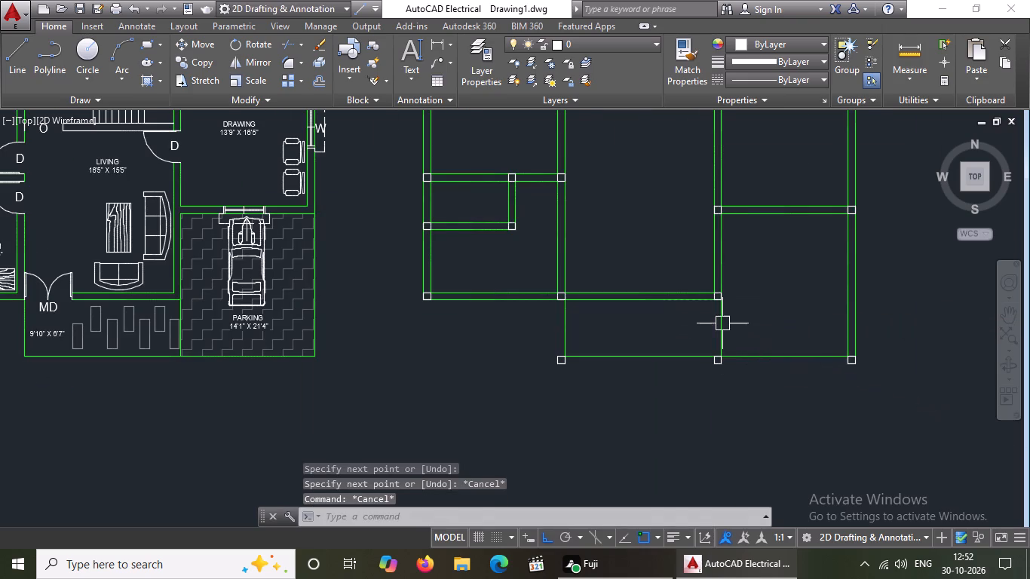
Offset the front area's west boundary and the parking's west line 9" westward, and the south boundary line 9" southward.
scroll(722, 323, down, 2)
middle_drag(715, 328, 630, 440)
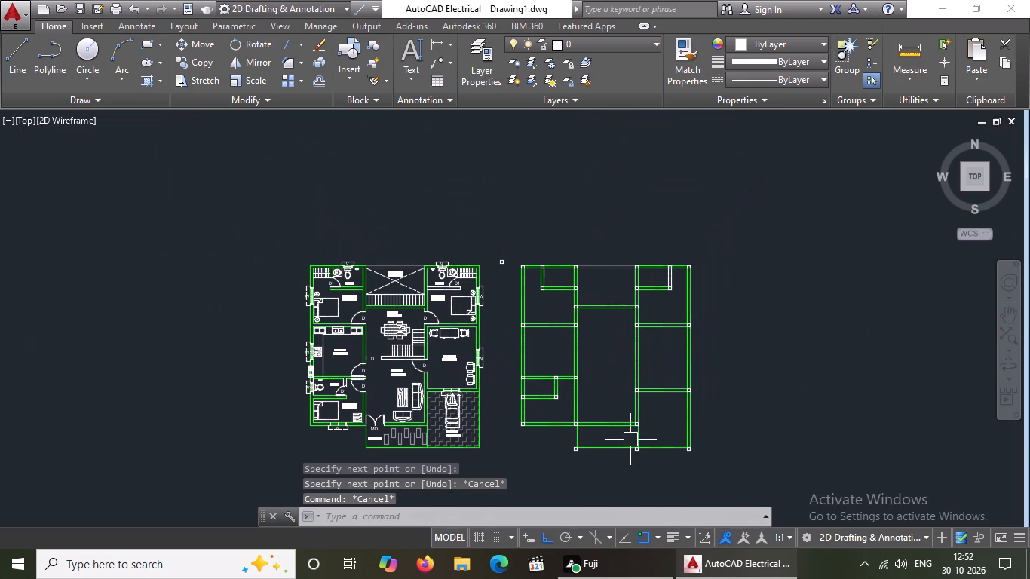
scroll(578, 460, up, 1)
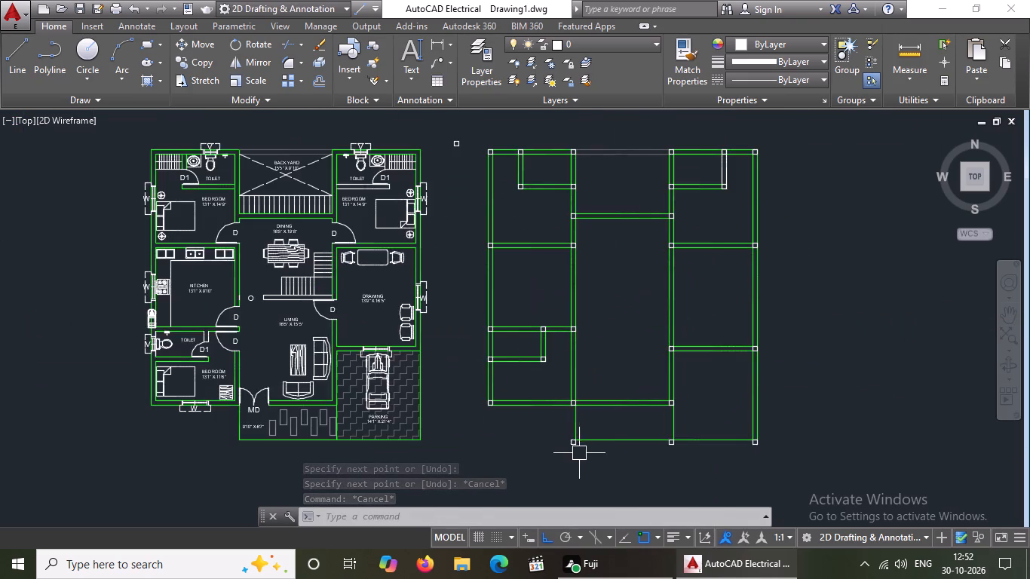
scroll(598, 464, up, 4)
scroll(599, 406, down, 3)
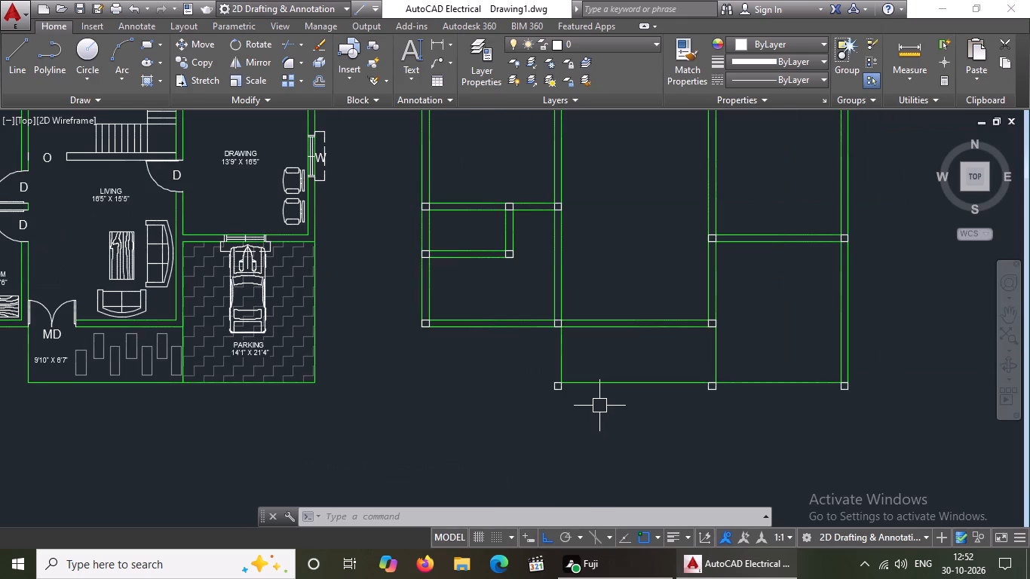
key(Escape)
key(o)
key(Return)
key(9)
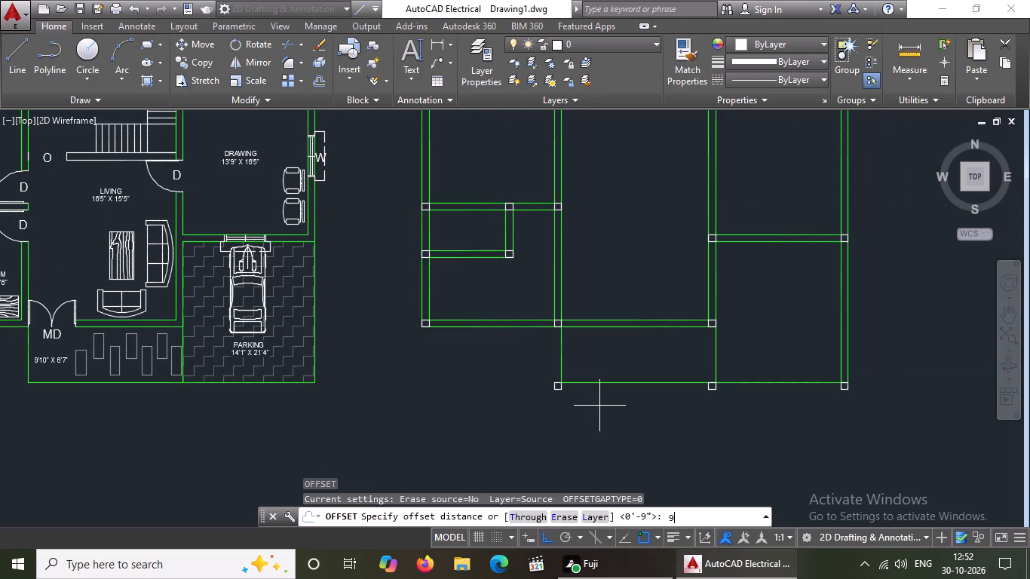
key(shift+quotedbl)
key(Return)
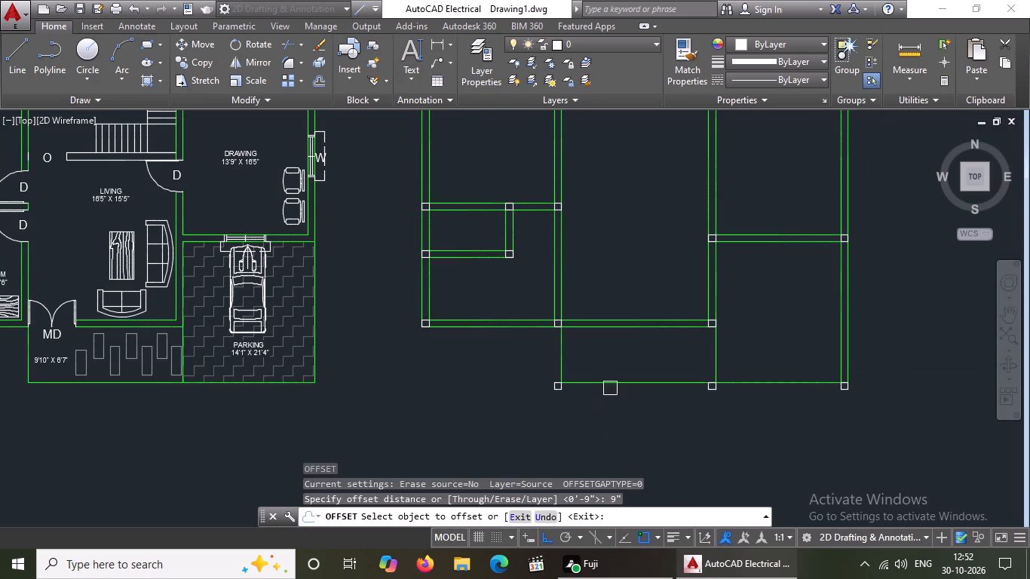
click(563, 347)
click(495, 362)
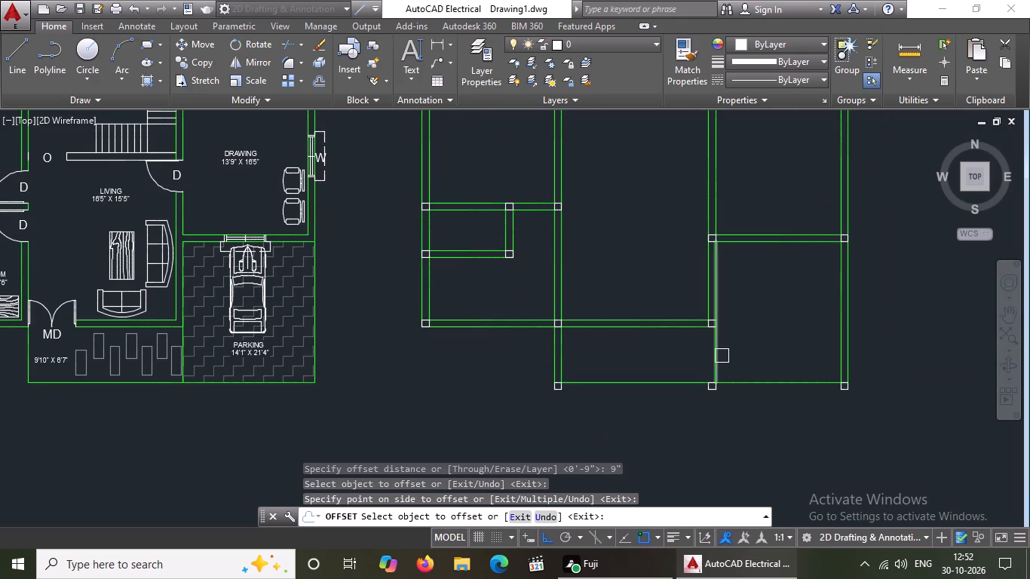
click(714, 359)
click(634, 374)
click(627, 388)
click(621, 412)
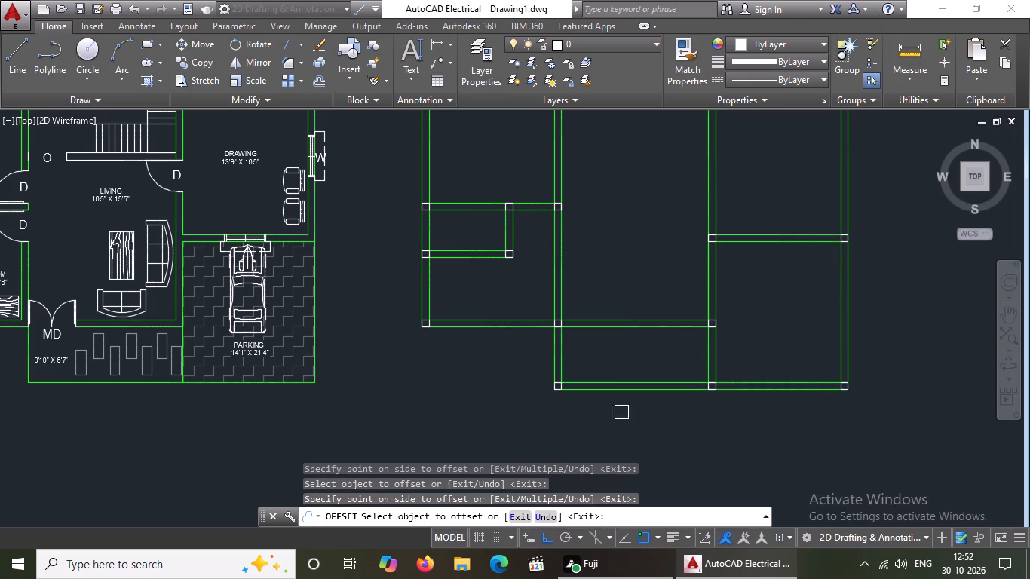
scroll(591, 380, down, 2)
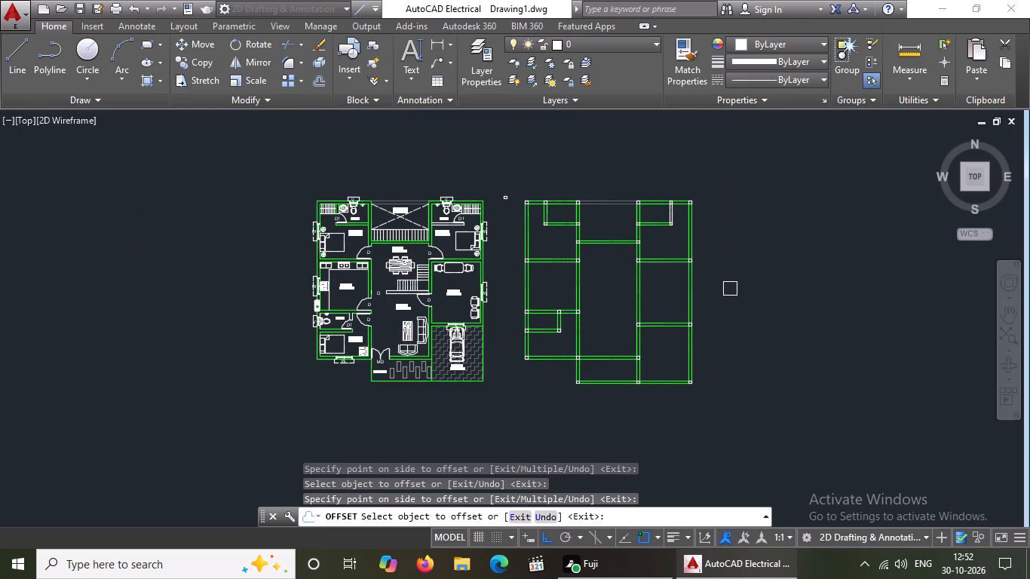
middle_drag(730, 294, 689, 452)
key(Escape)
Delete the loose source square standing between the furnished plan and the stripped plan.
scroll(457, 390, up, 3)
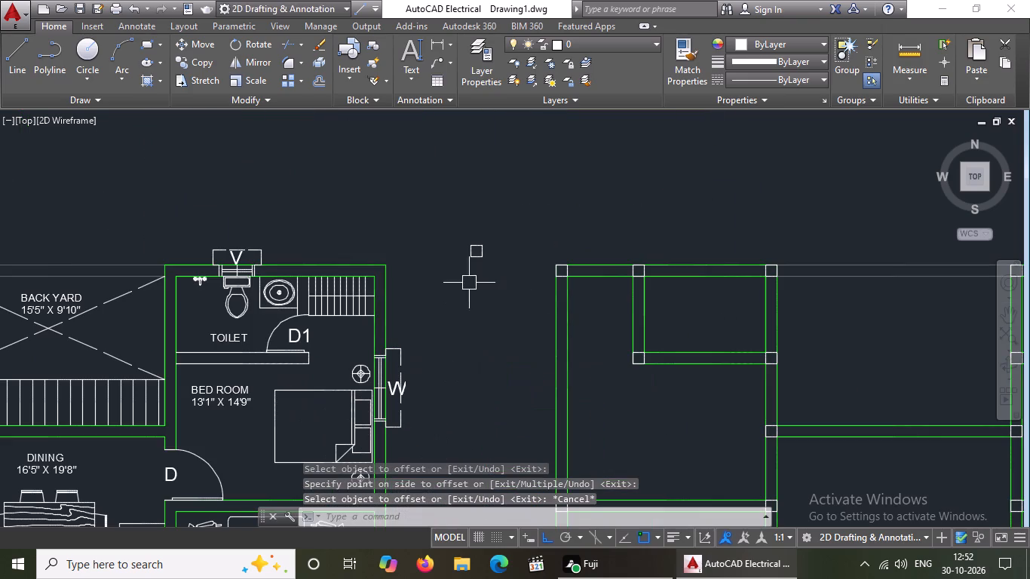
drag(455, 215, 469, 245)
click(511, 293)
key(Delete)
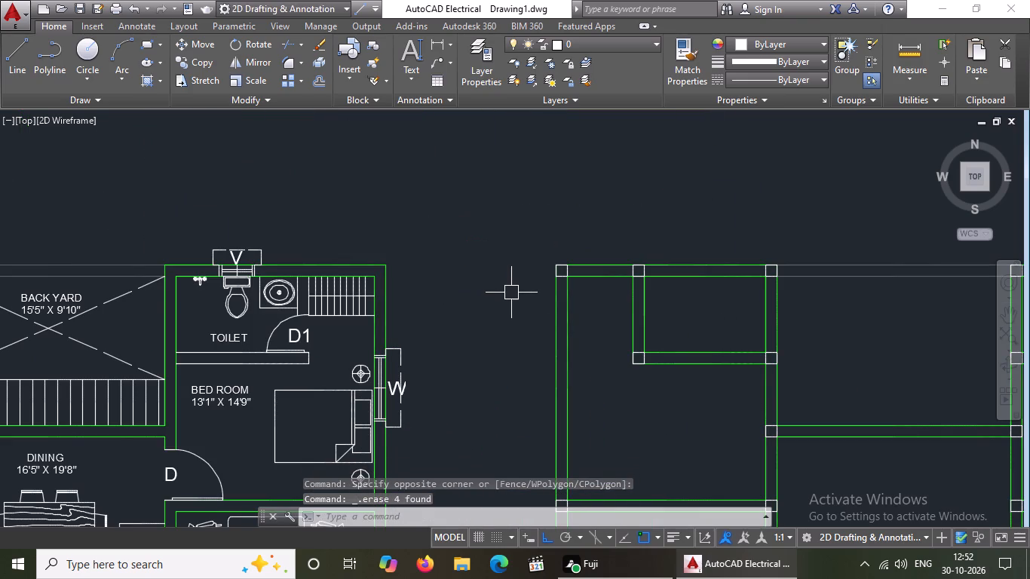
Turn off Ortho and draw two crossing diagonals in the square at the stripped plan's northwest corner.
key(l)
key(Return)
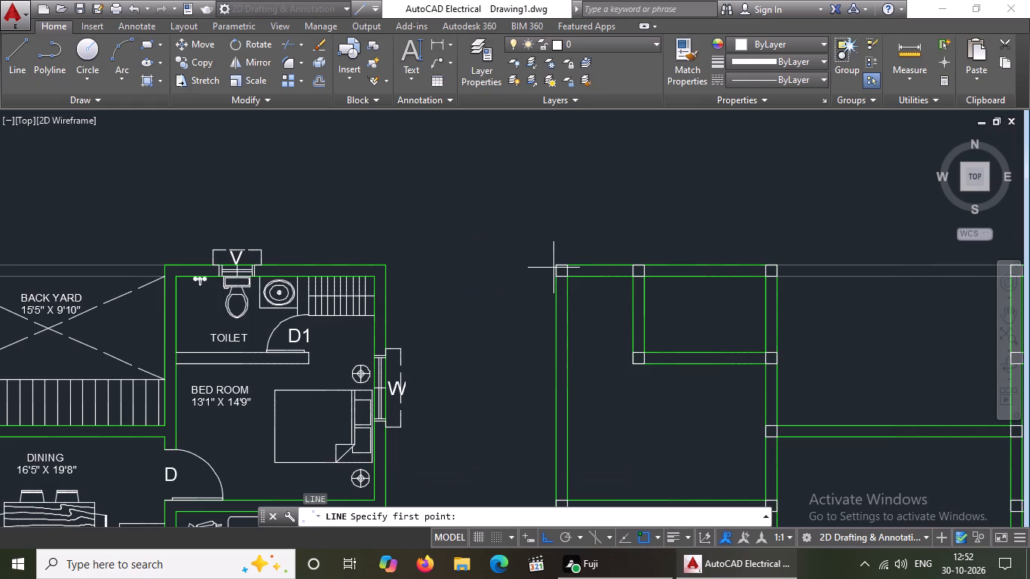
scroll(570, 268, up, 3)
drag(507, 299, 507, 293)
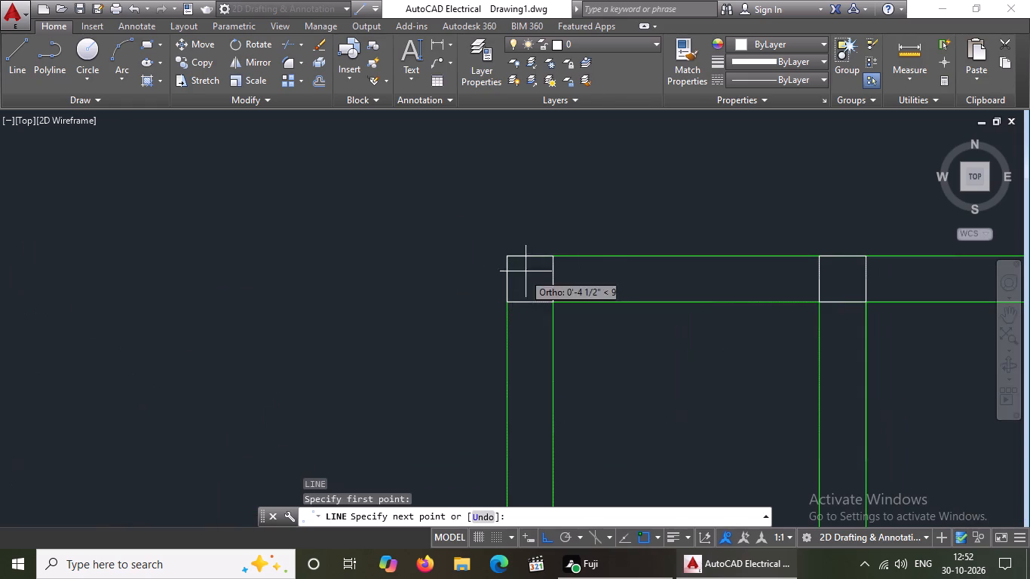
click(550, 533)
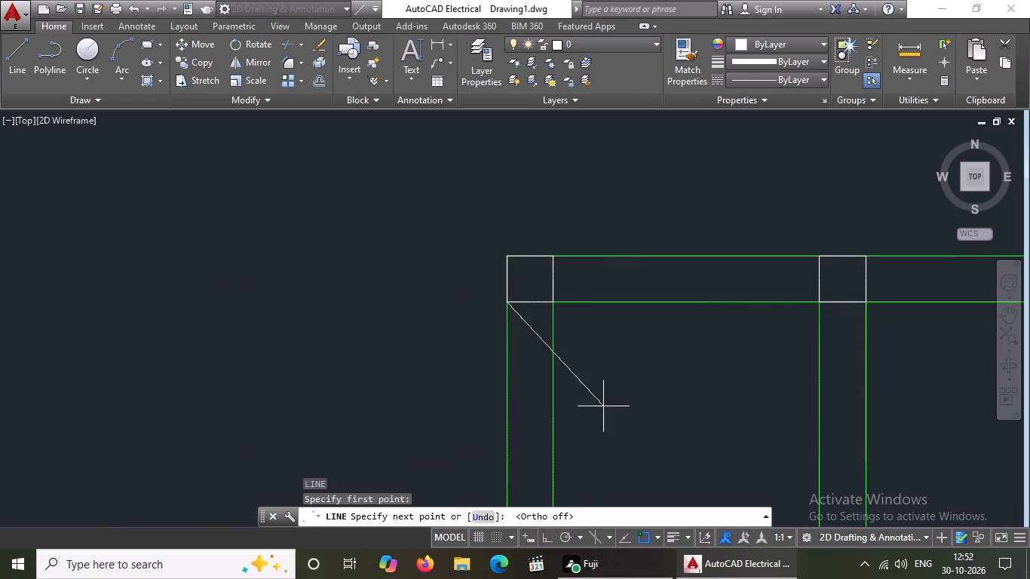
click(551, 255)
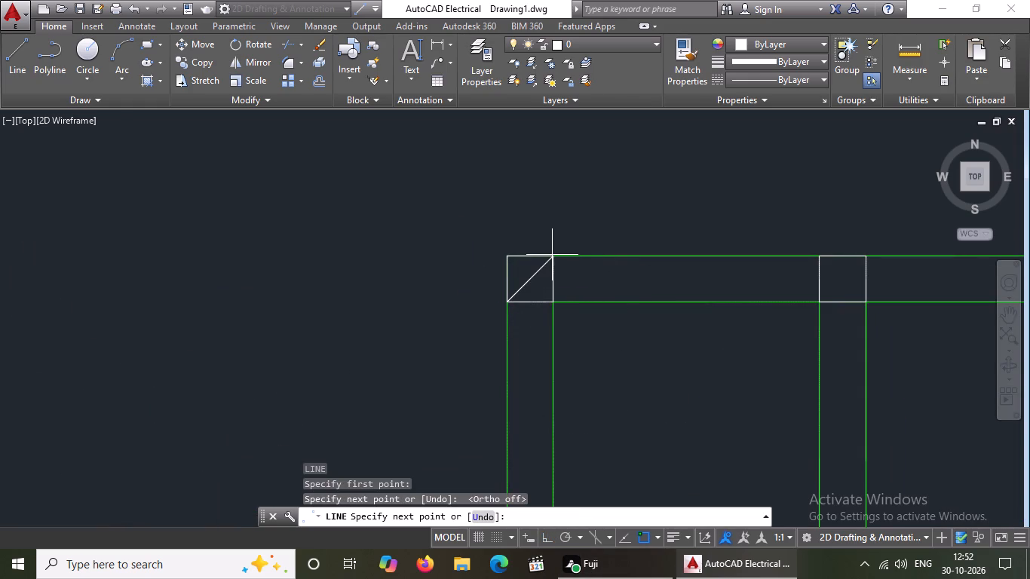
key(Return)
key(l)
key(Return)
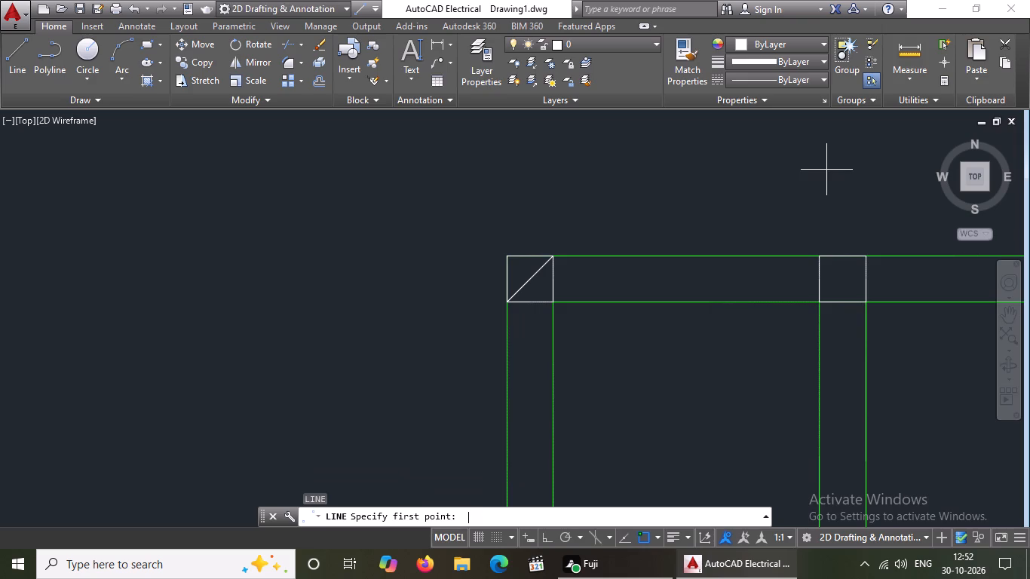
click(553, 299)
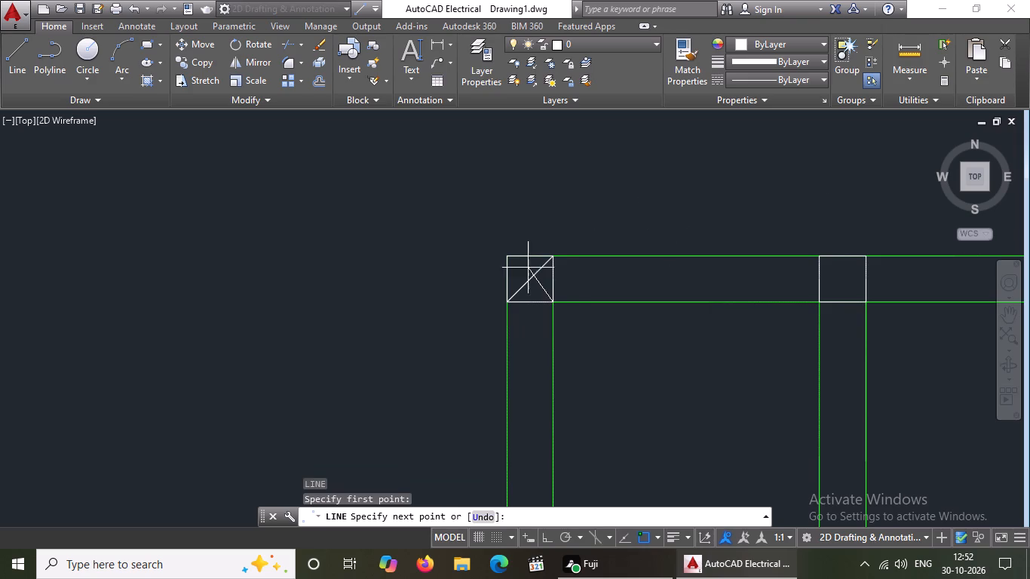
click(507, 257)
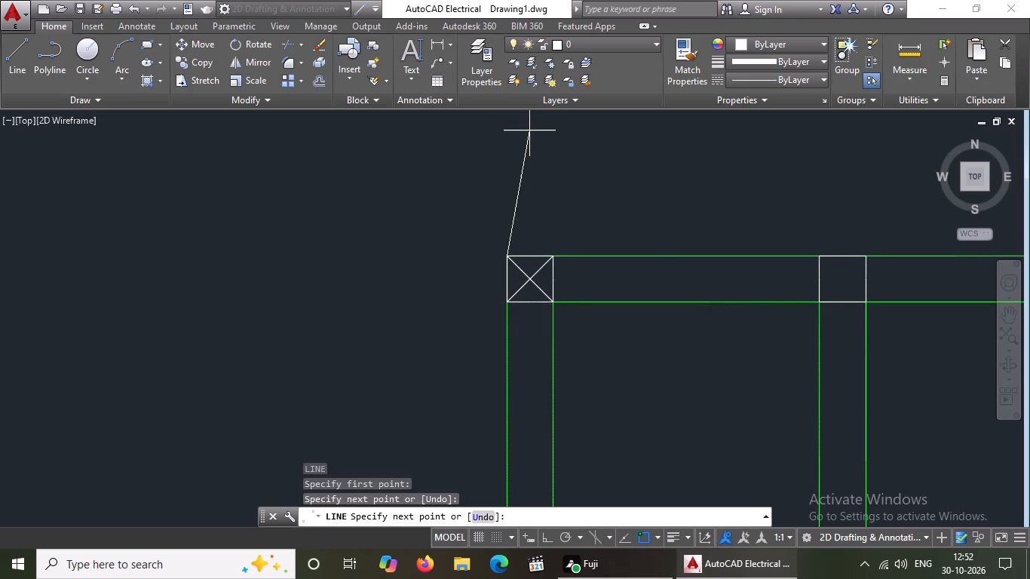
key(Return)
Draw two crossing diagonals in the square where the northwest toilet's west wall meets the north wall.
key(l)
key(Return)
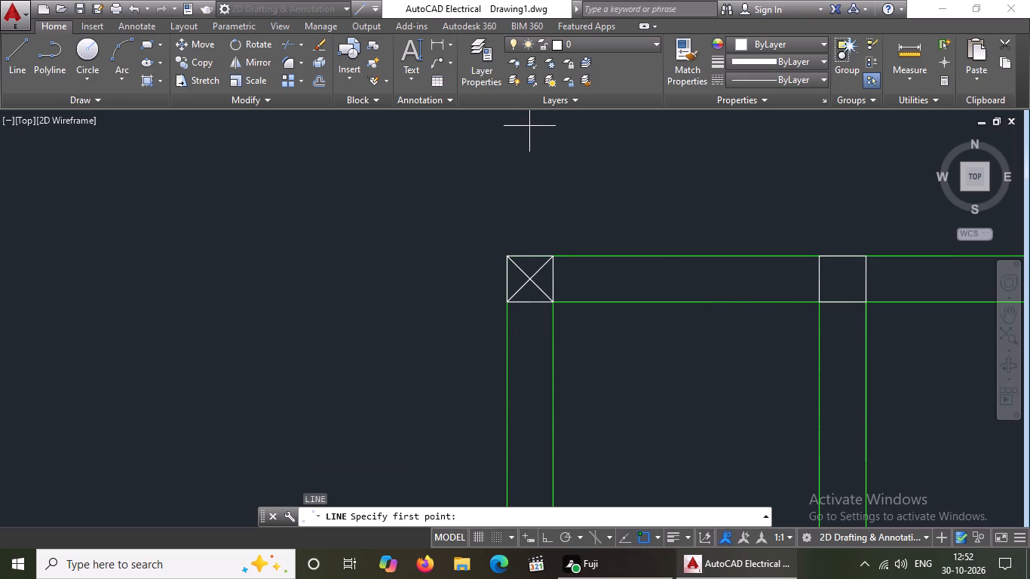
drag(817, 305, 843, 289)
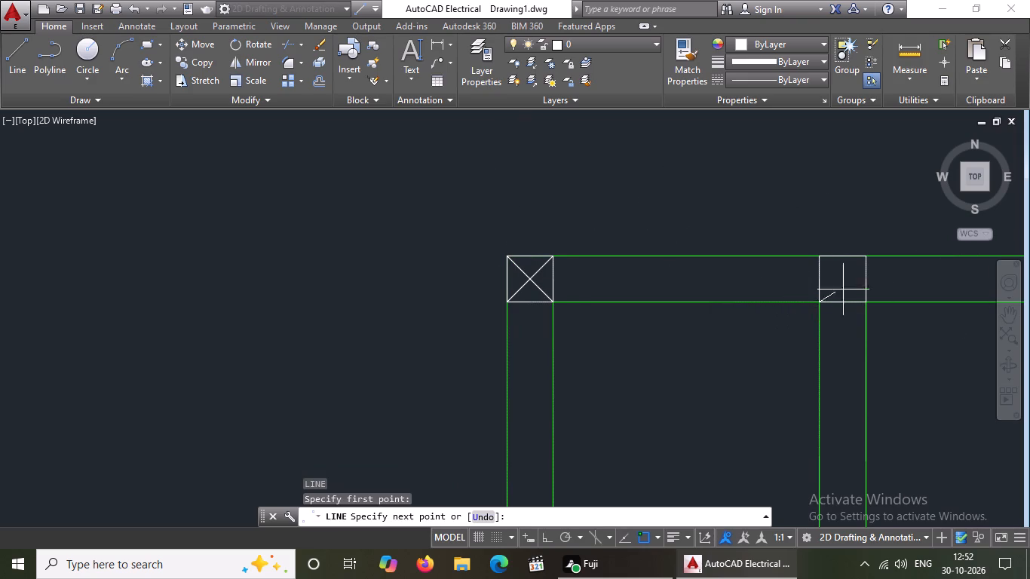
drag(843, 289, 835, 293)
click(867, 256)
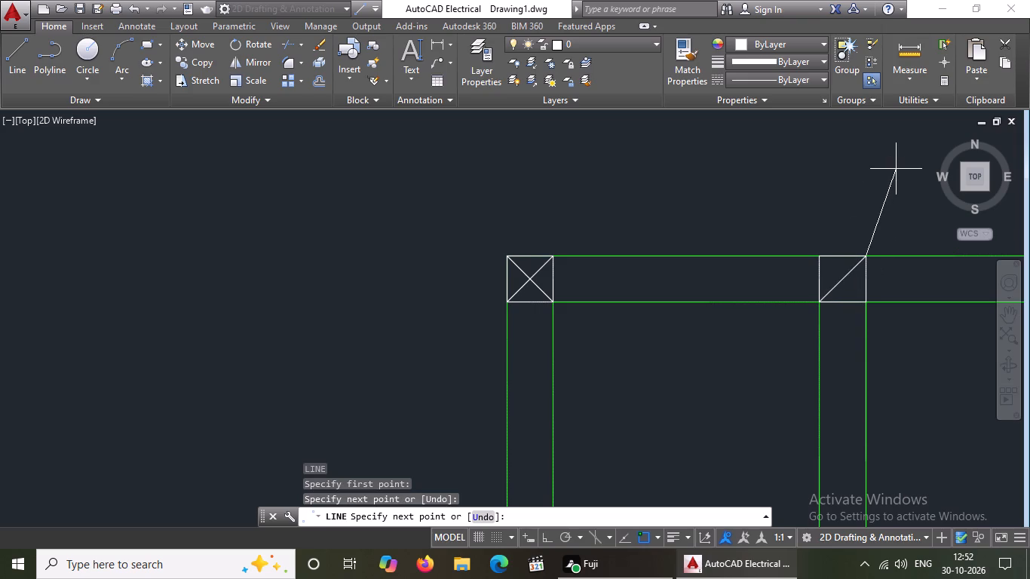
key(Return)
key(l)
key(Return)
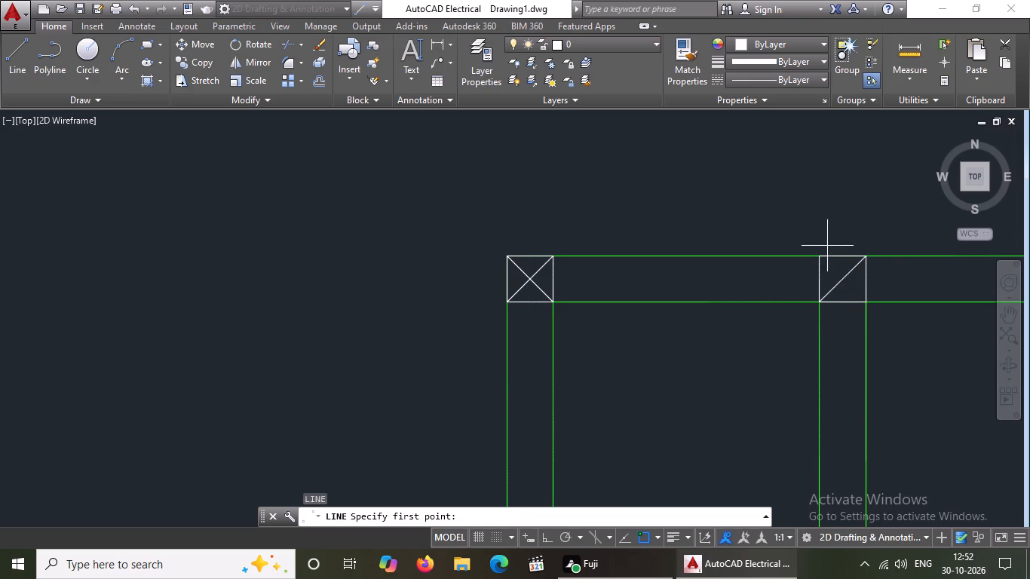
drag(820, 259, 825, 268)
drag(863, 300, 892, 361)
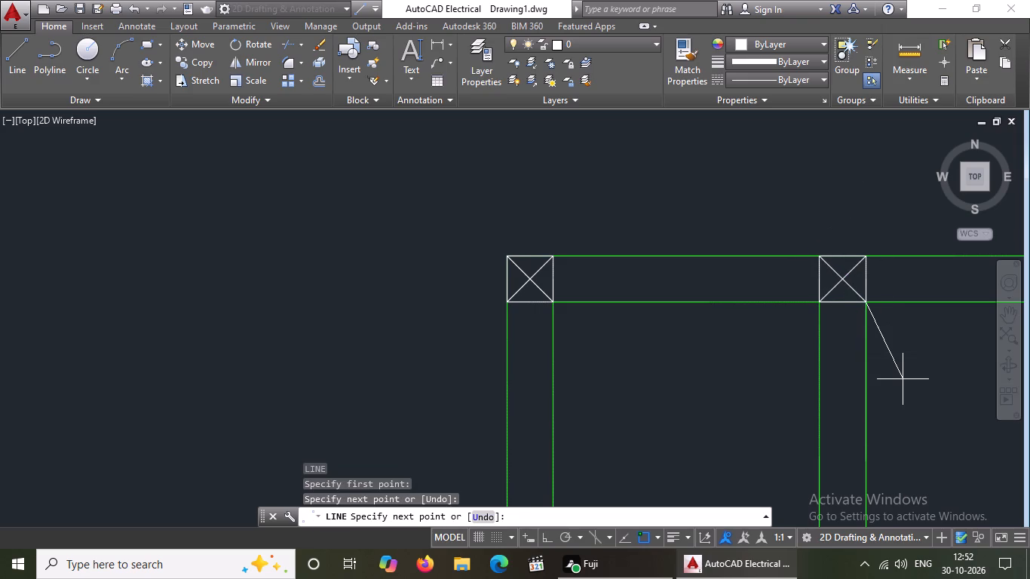
key(Return)
Draw two crossing diagonals in the square at the northwest toilet's northeast corner, beside the back yard.
key(l)
key(Return)
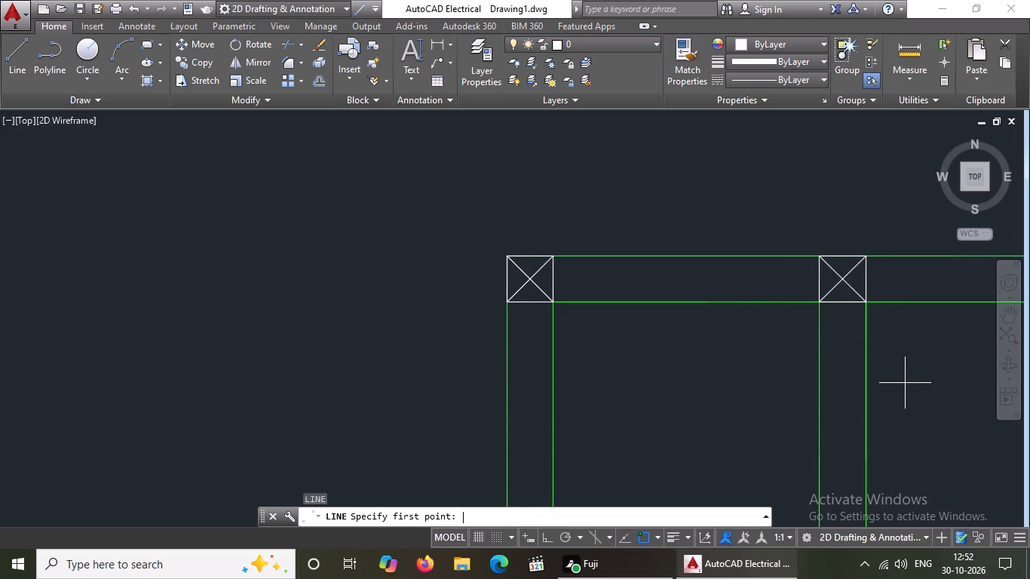
scroll(580, 302, down, 4)
scroll(731, 319, up, 3)
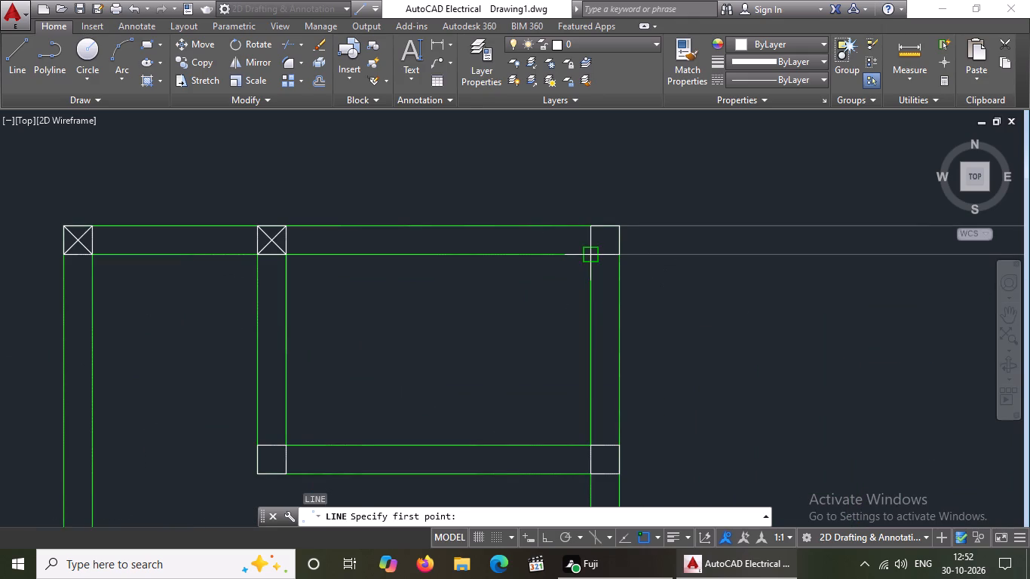
click(591, 253)
click(621, 222)
key(Return)
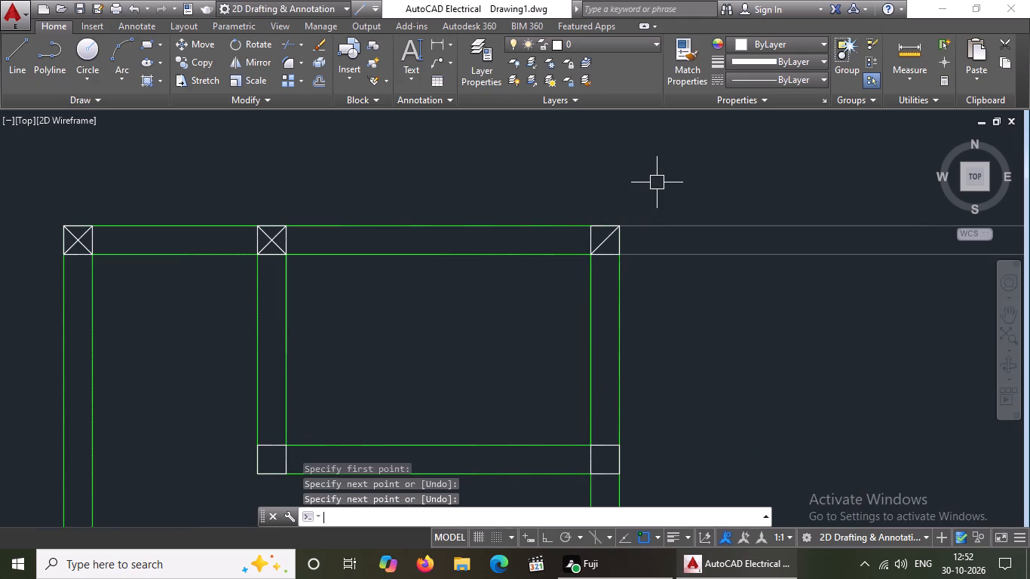
key(l)
key(Return)
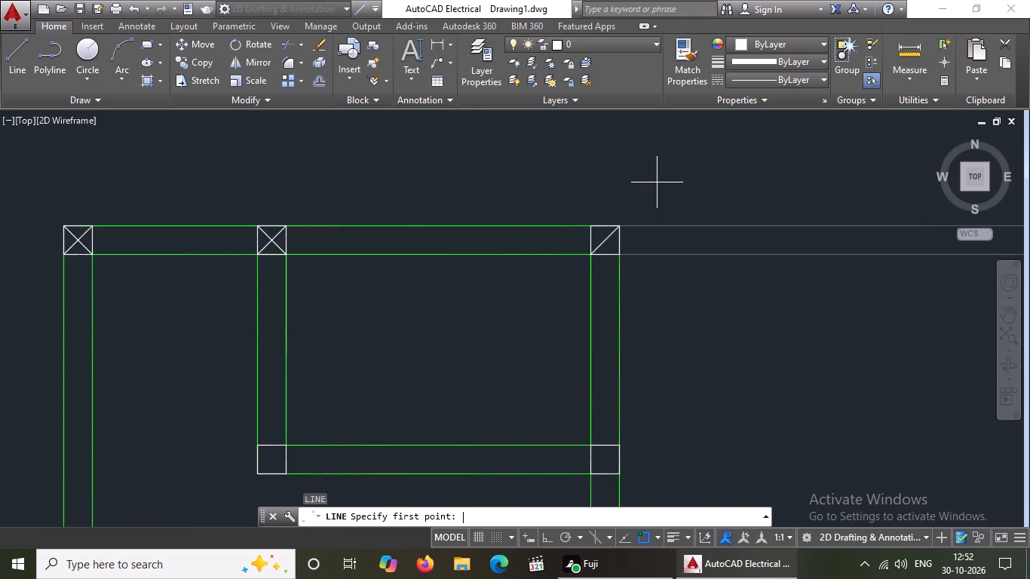
click(593, 228)
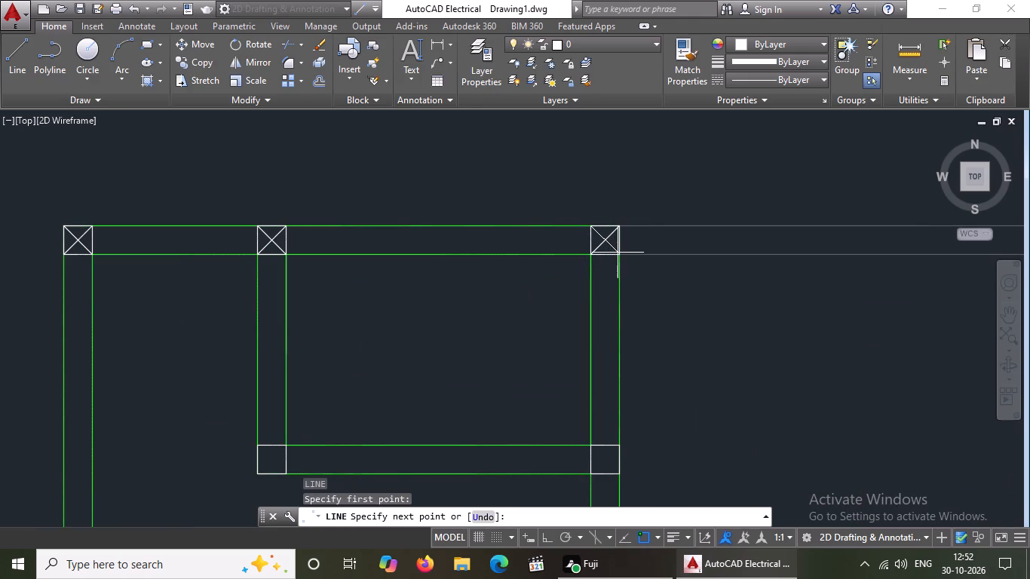
drag(619, 256, 670, 297)
key(Return)
Draw two crossing diagonals in the square at the northeast toilet's northwest corner, on the back yard's east side.
key(l)
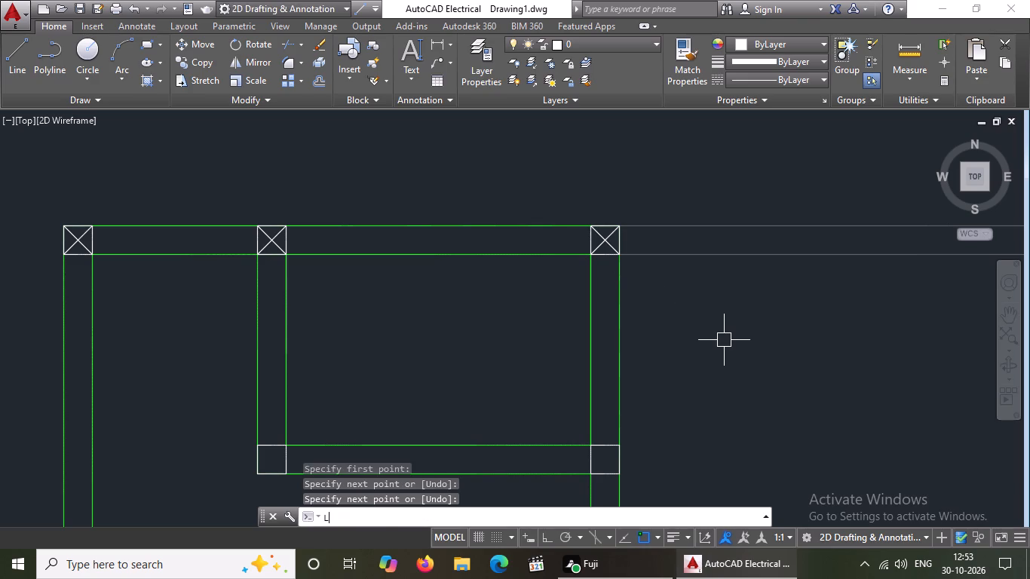
key(Return)
scroll(724, 340, down, 3)
scroll(1007, 321, up, 3)
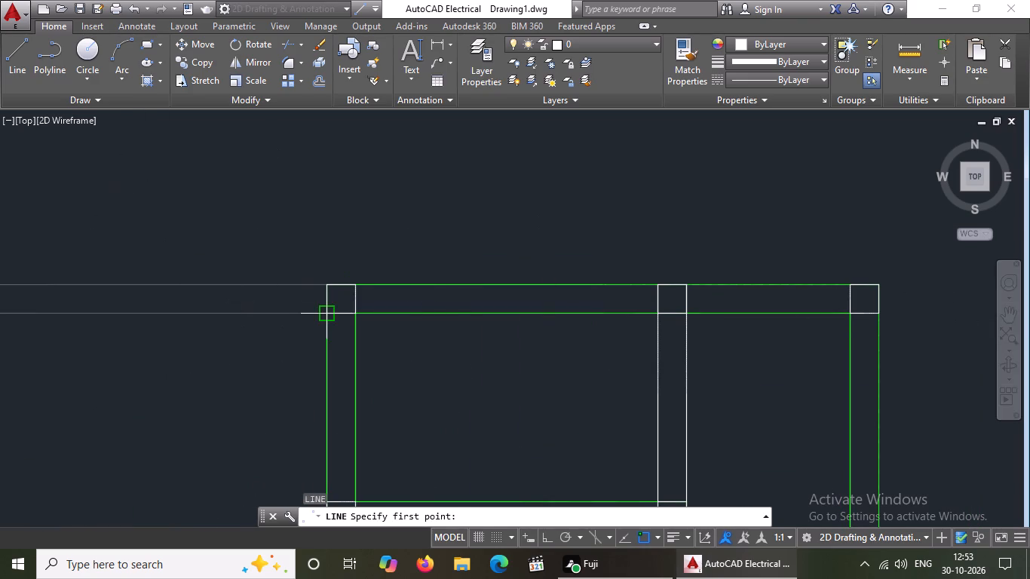
drag(331, 311, 339, 309)
drag(357, 283, 366, 274)
scroll(446, 227, down, 4)
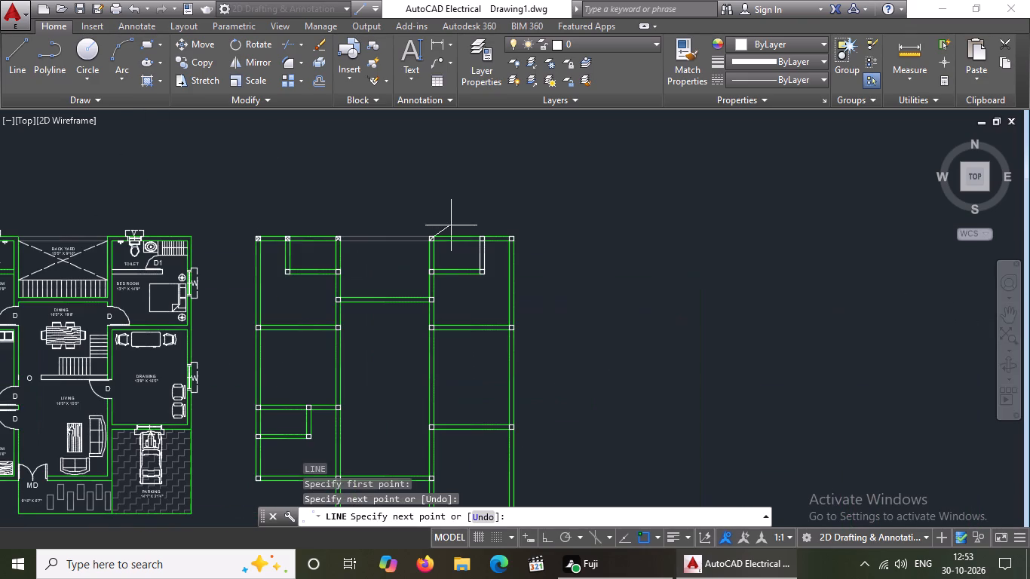
key(Return)
key(l)
key(Return)
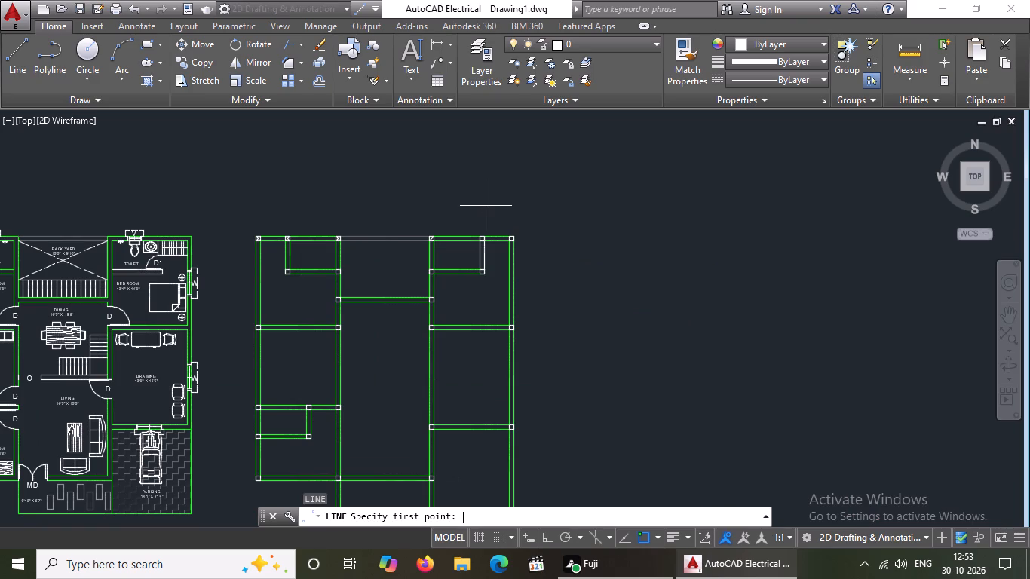
scroll(435, 239, up, 4)
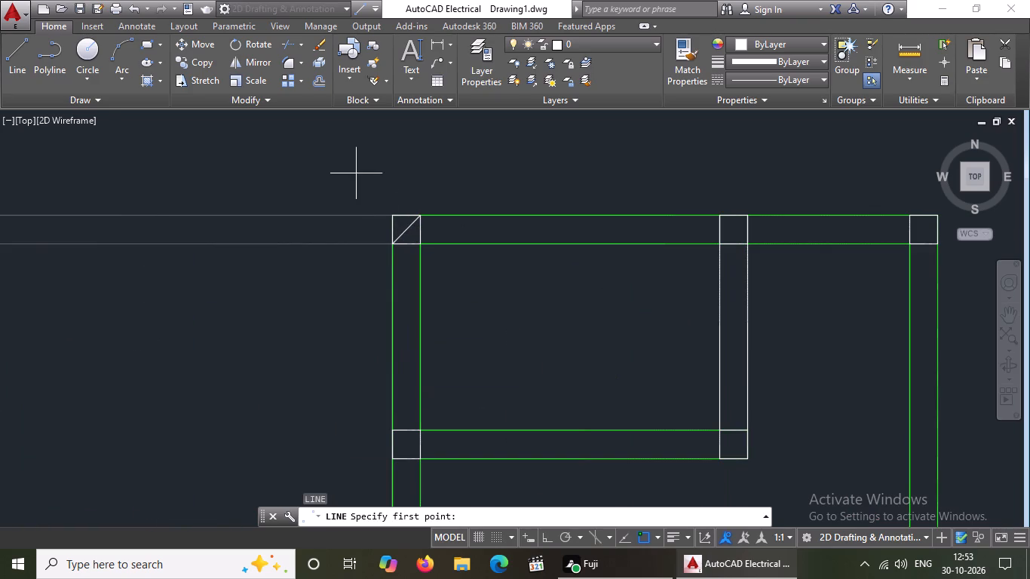
click(392, 219)
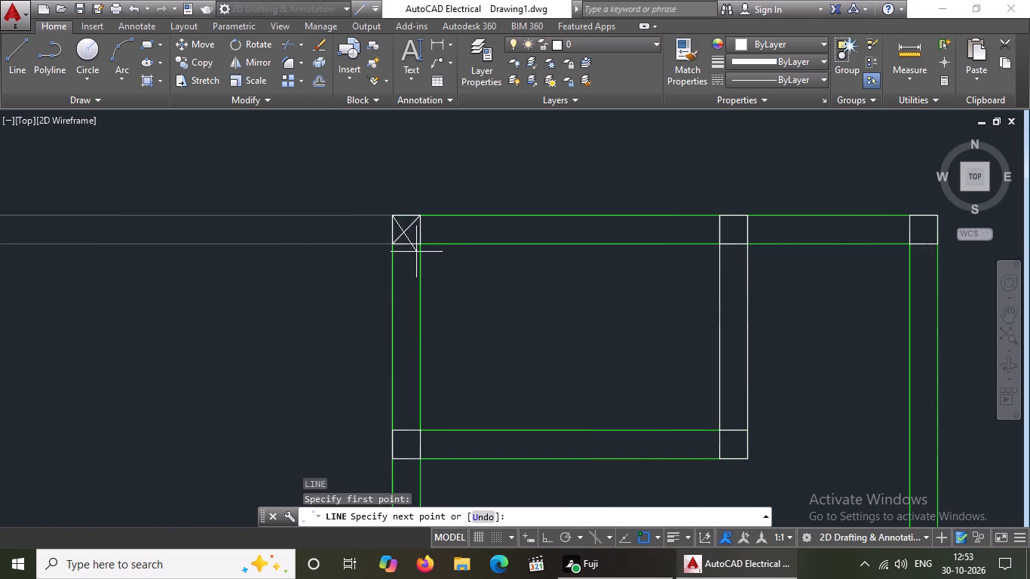
drag(415, 242, 437, 259)
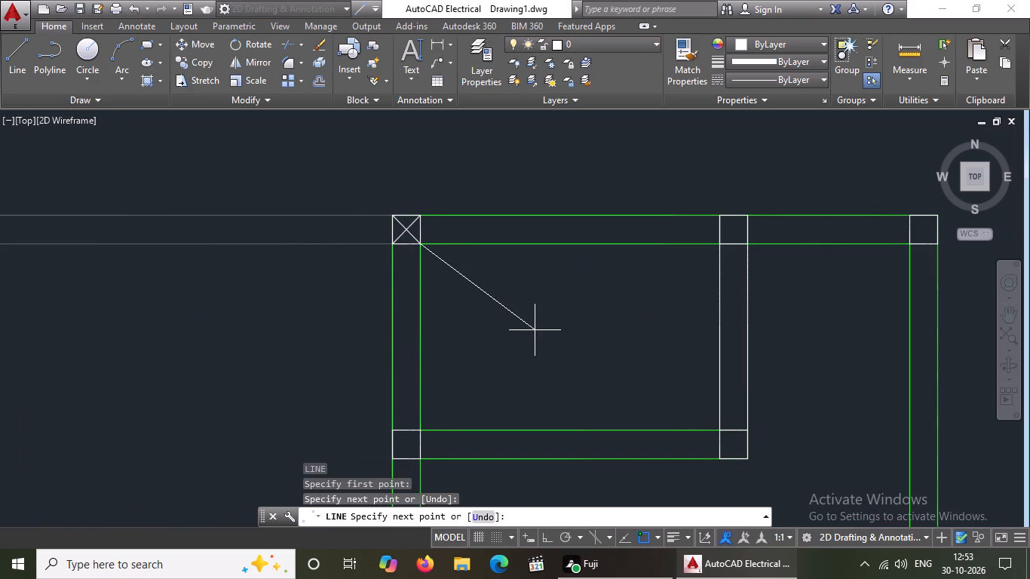
key(Return)
Draw two crossing diagonals in the square where the northeast toilet's east wall meets the north wall.
key(l)
key(Return)
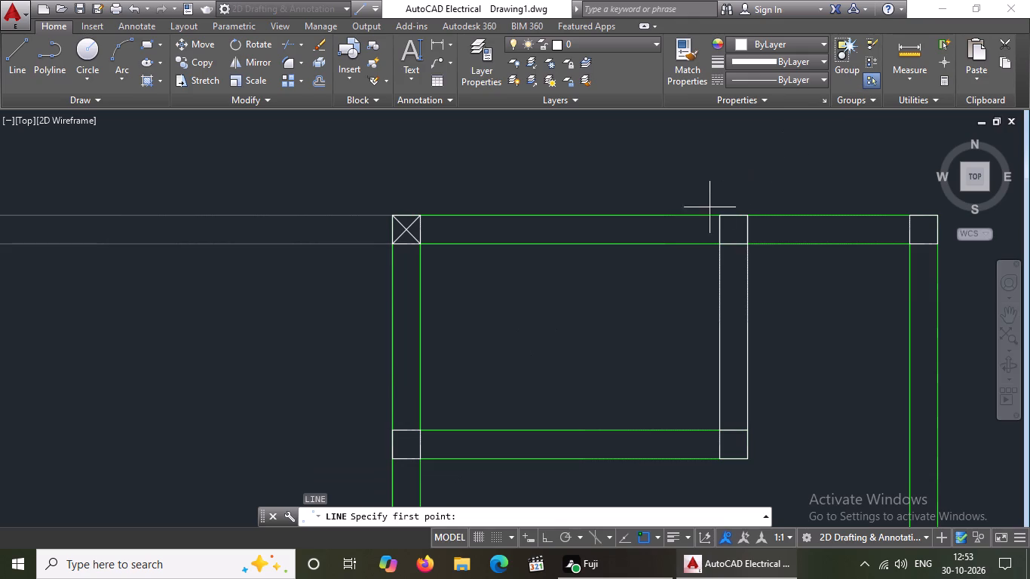
click(725, 244)
drag(743, 221, 761, 202)
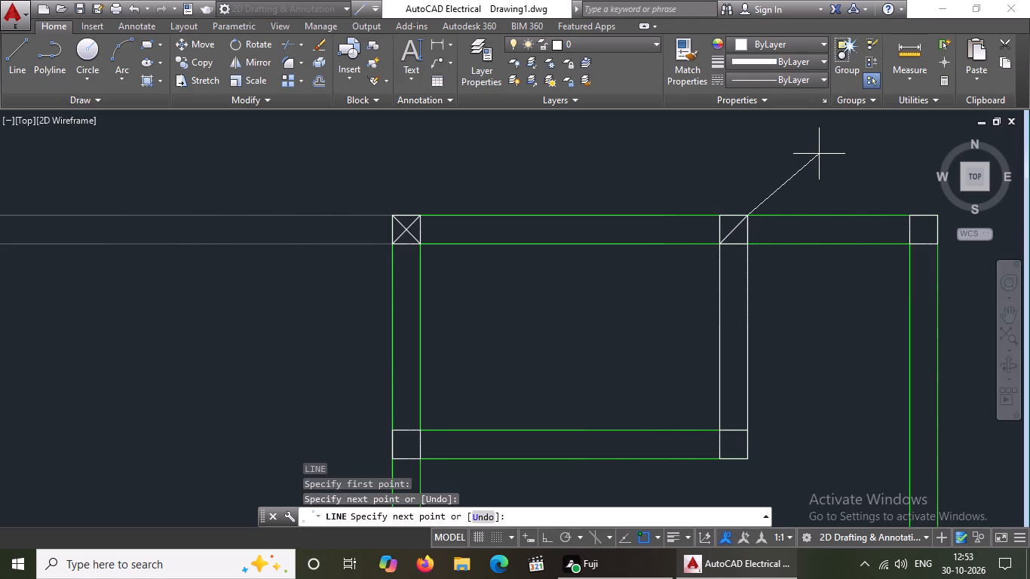
key(Return)
key(l)
key(Return)
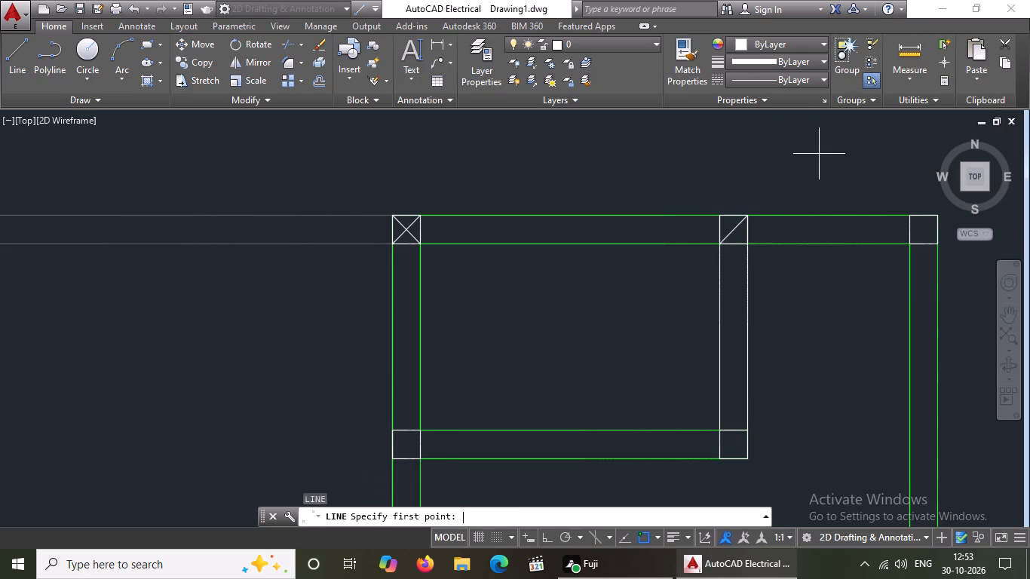
click(725, 217)
drag(742, 244, 796, 350)
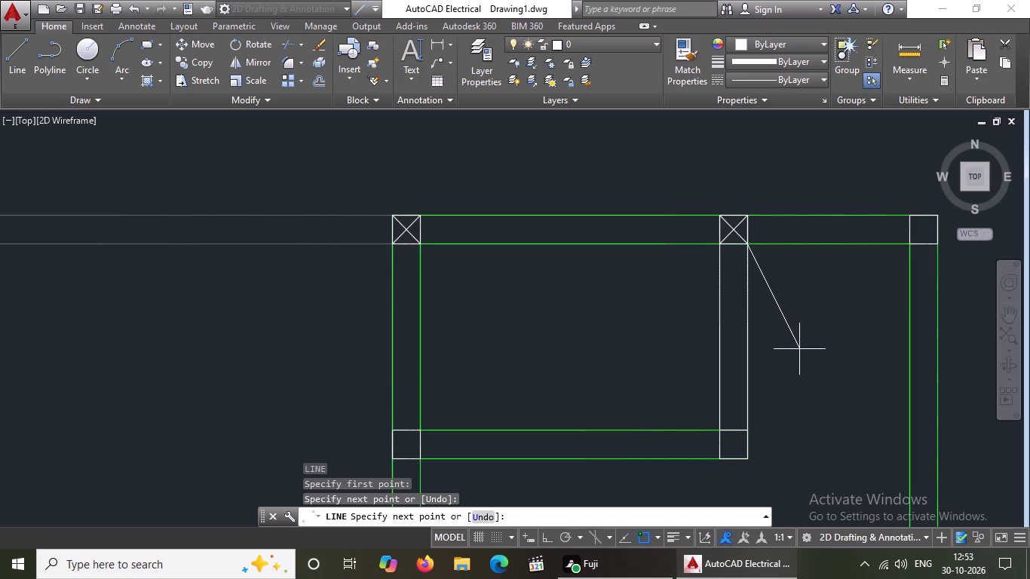
key(Return)
Draw two crossing diagonals in the square at the stripped plan's northeast corner.
key(l)
key(Return)
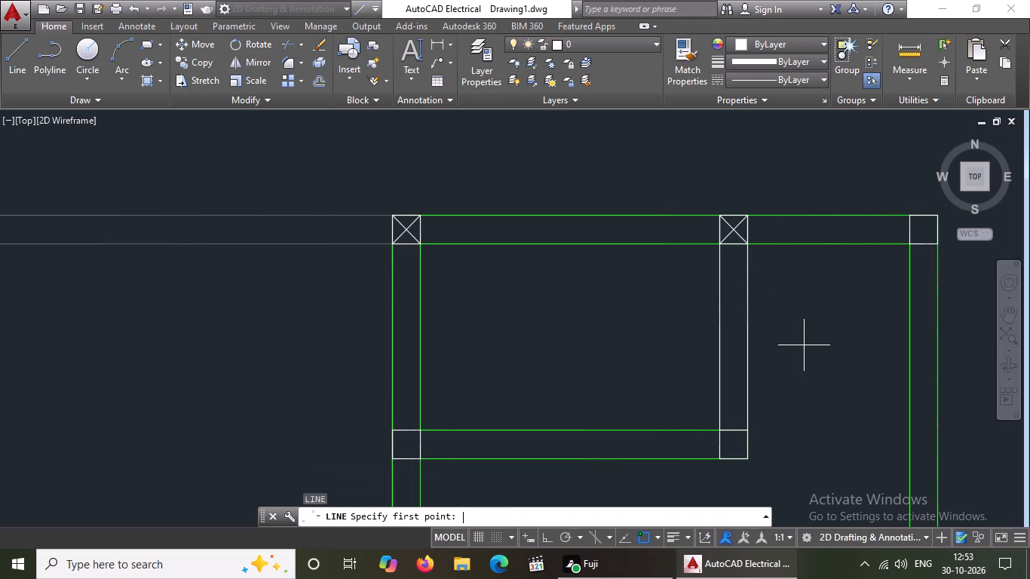
scroll(829, 349, down, 1)
scroll(902, 292, up, 2)
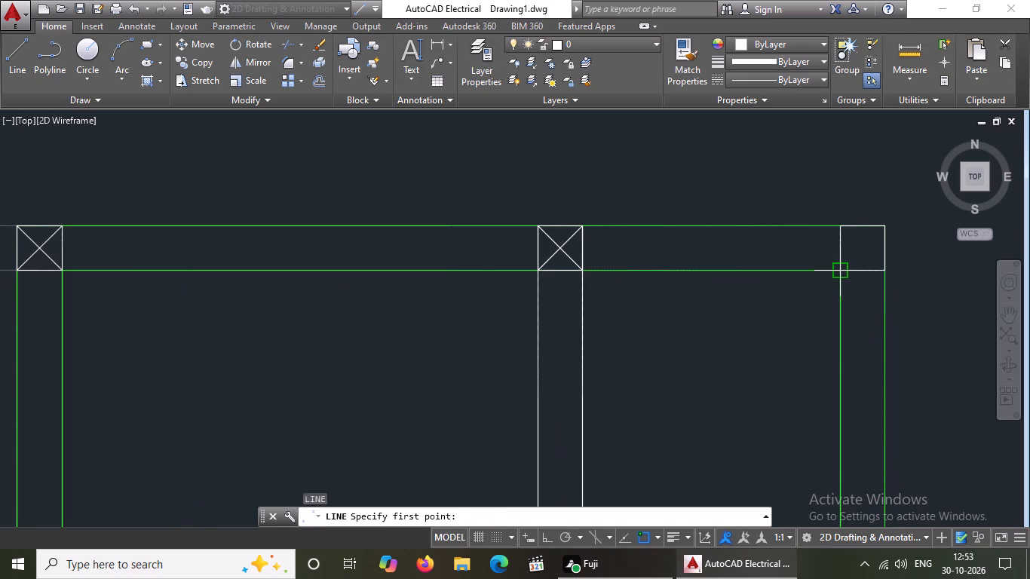
click(840, 271)
drag(882, 227, 885, 207)
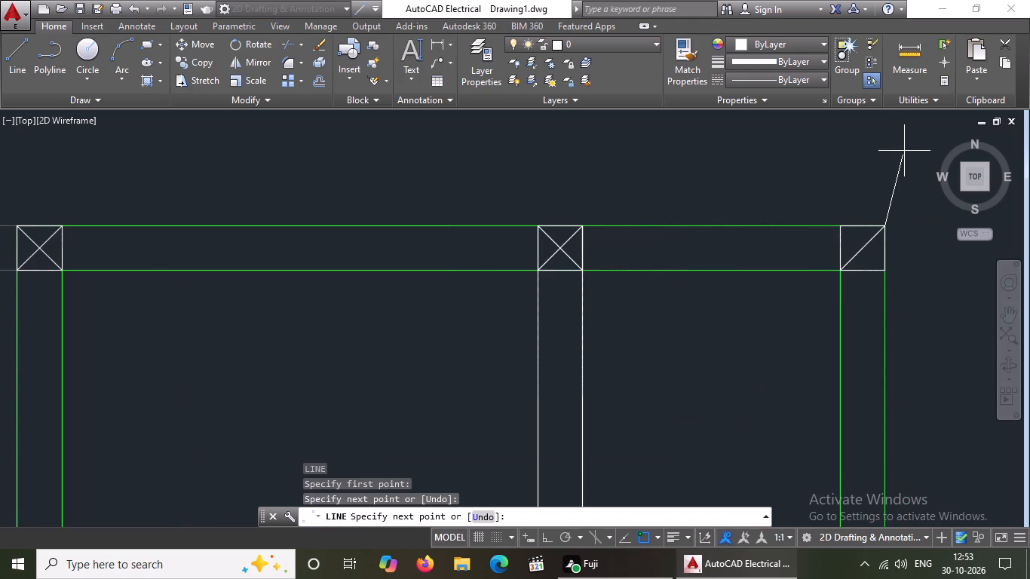
key(Return)
key(l)
key(Return)
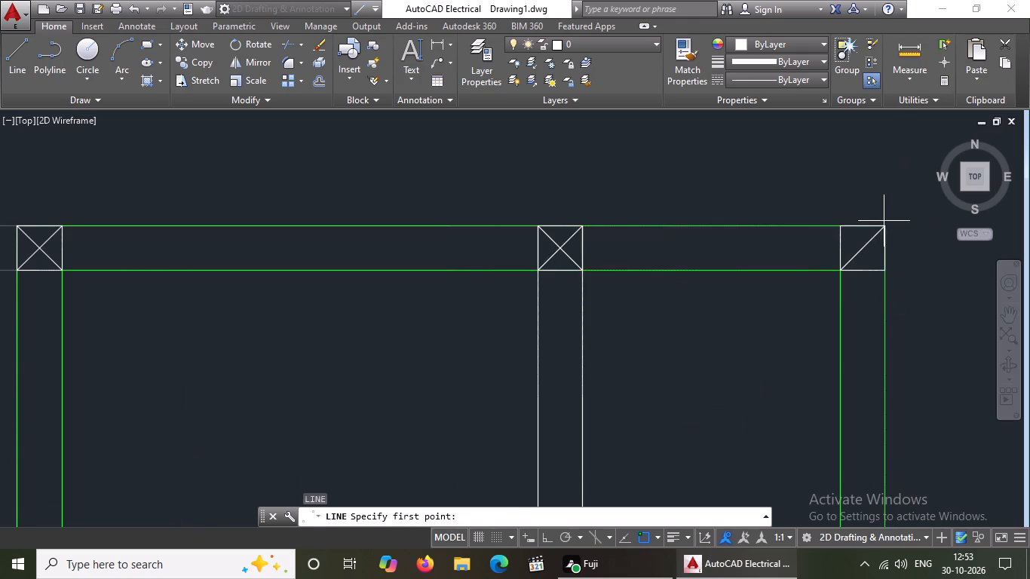
click(845, 223)
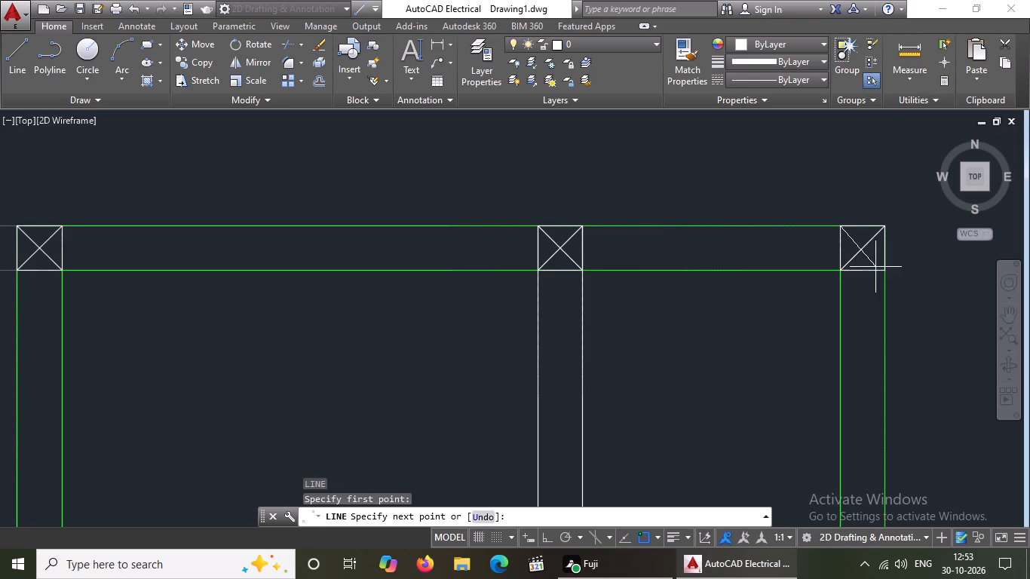
drag(887, 277, 1016, 351)
key(Return)
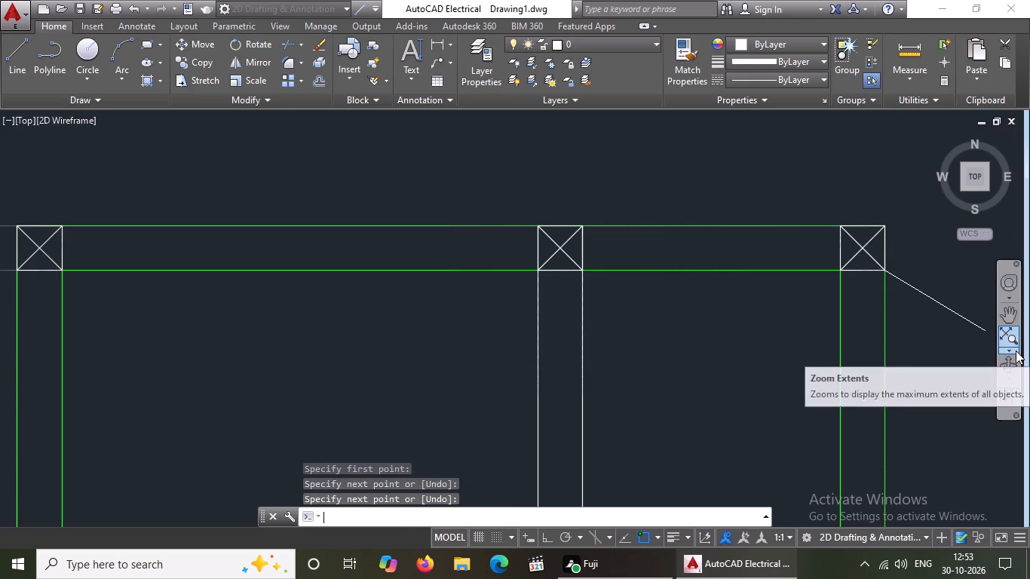
Draw two crossing diagonals in the square at the northeast toilet's southwest corner.
key(l)
key(Return)
scroll(392, 259, down, 3)
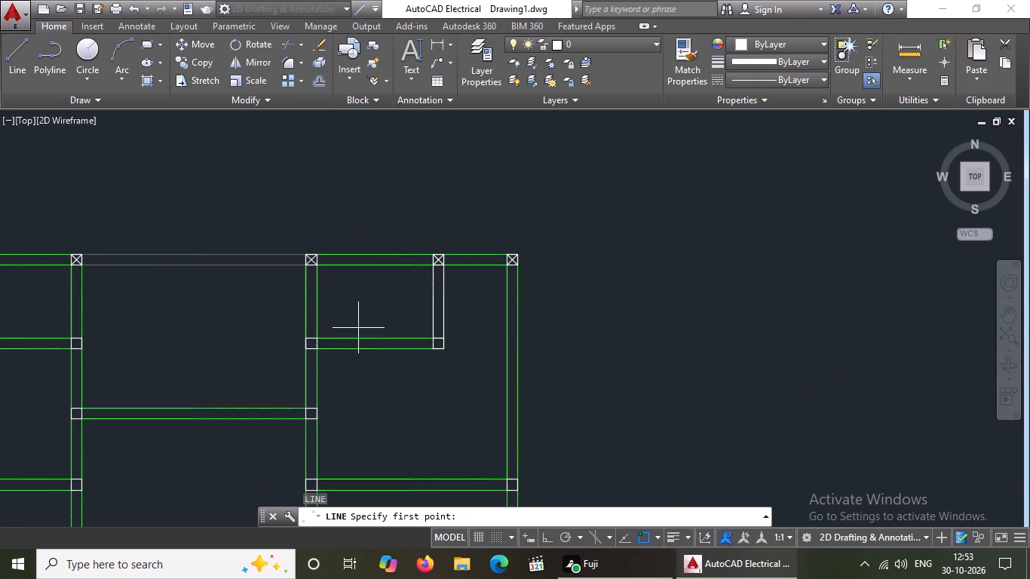
scroll(312, 346, up, 3)
click(279, 360)
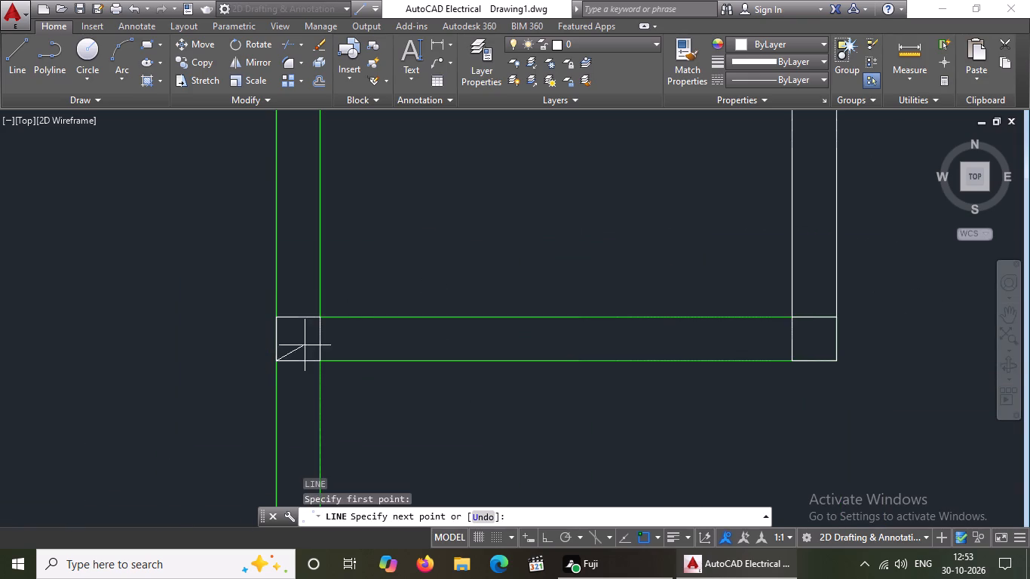
drag(322, 320, 339, 295)
key(Return)
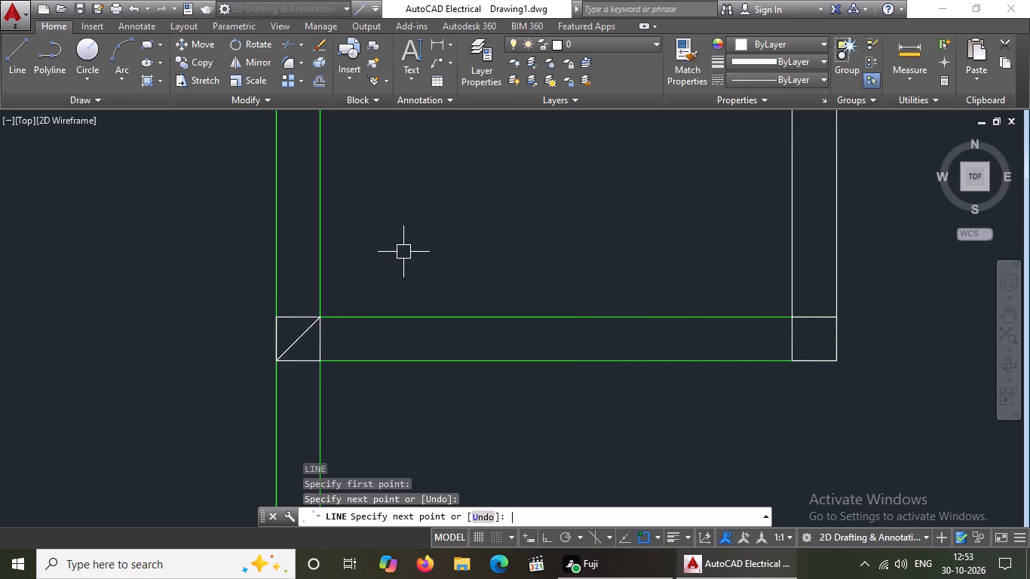
key(l)
key(Return)
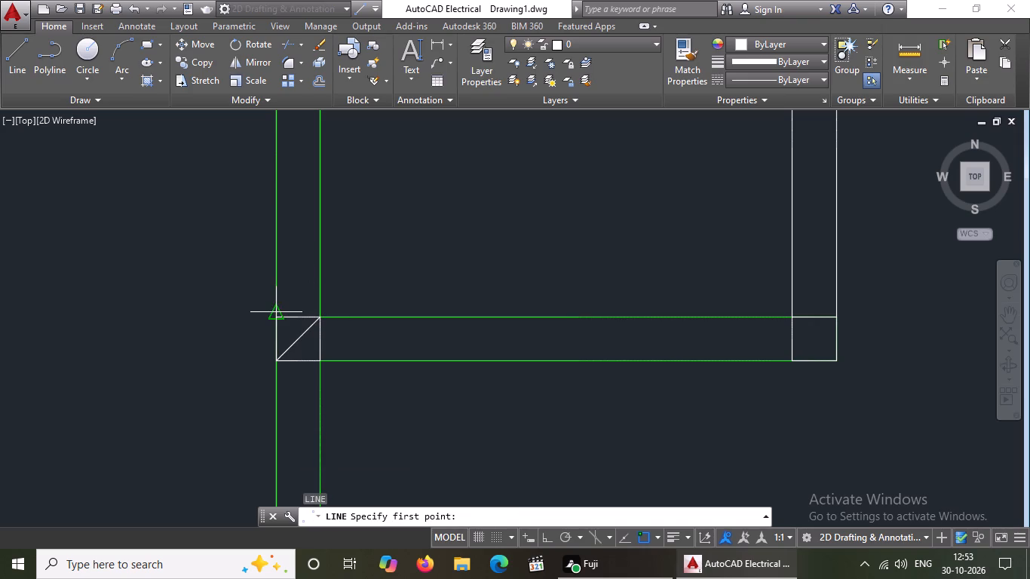
click(280, 314)
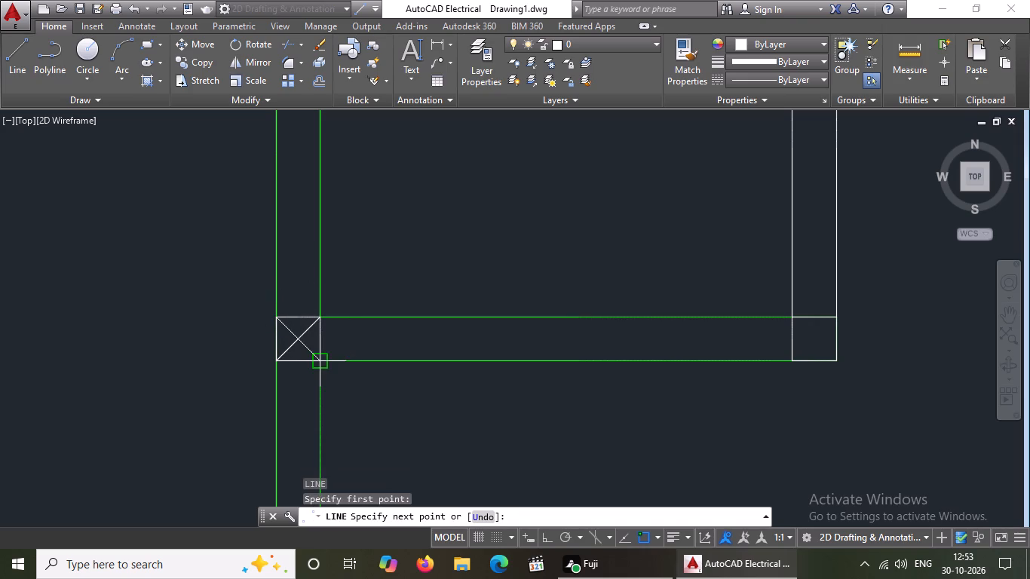
drag(320, 360, 333, 377)
key(Return)
Draw two crossing diagonals in the square at the northeast toilet's southeast corner.
key(l)
key(Return)
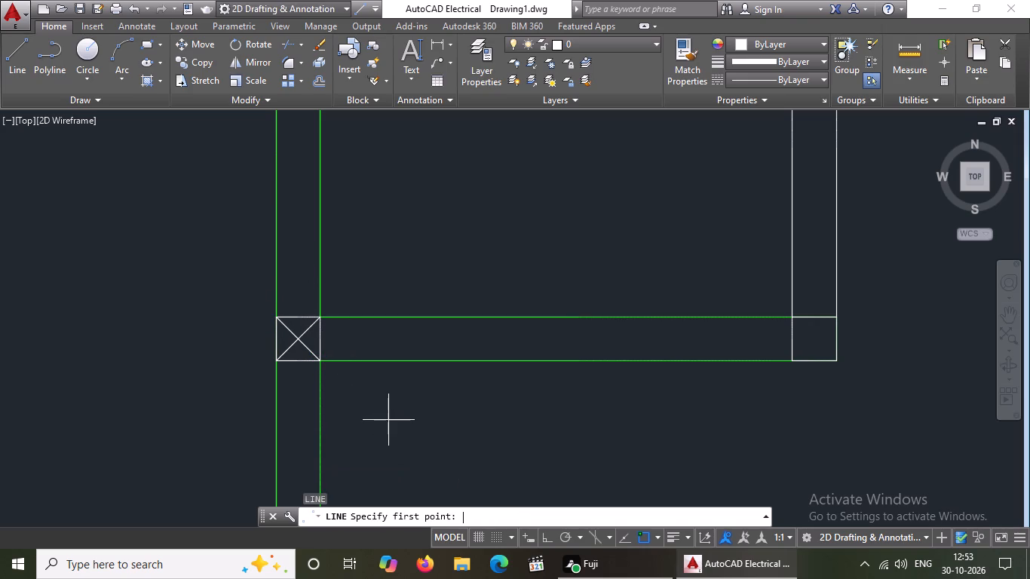
scroll(438, 347, down, 3)
scroll(512, 341, up, 2)
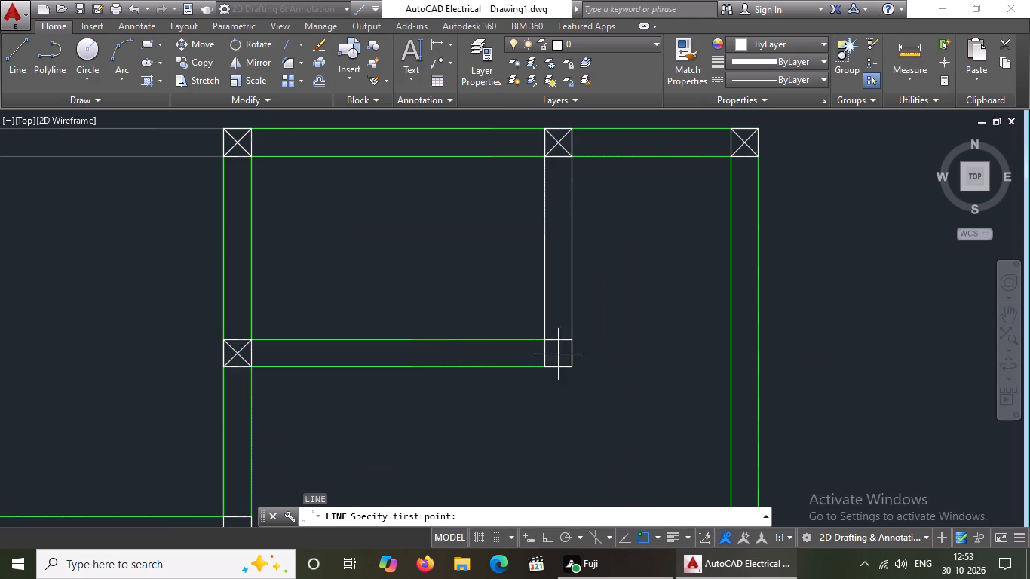
click(550, 363)
click(575, 340)
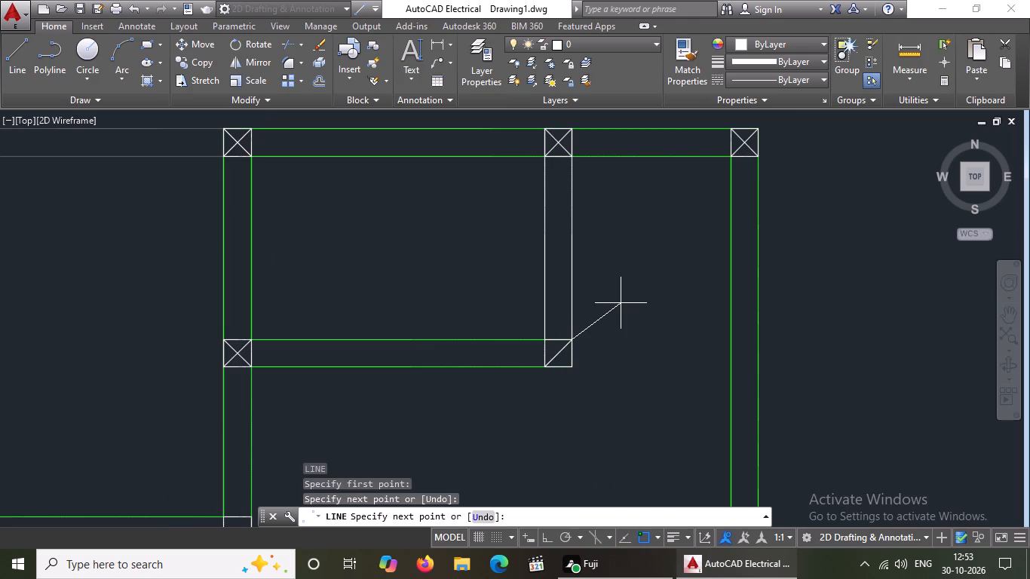
key(Return)
key(l)
key(Return)
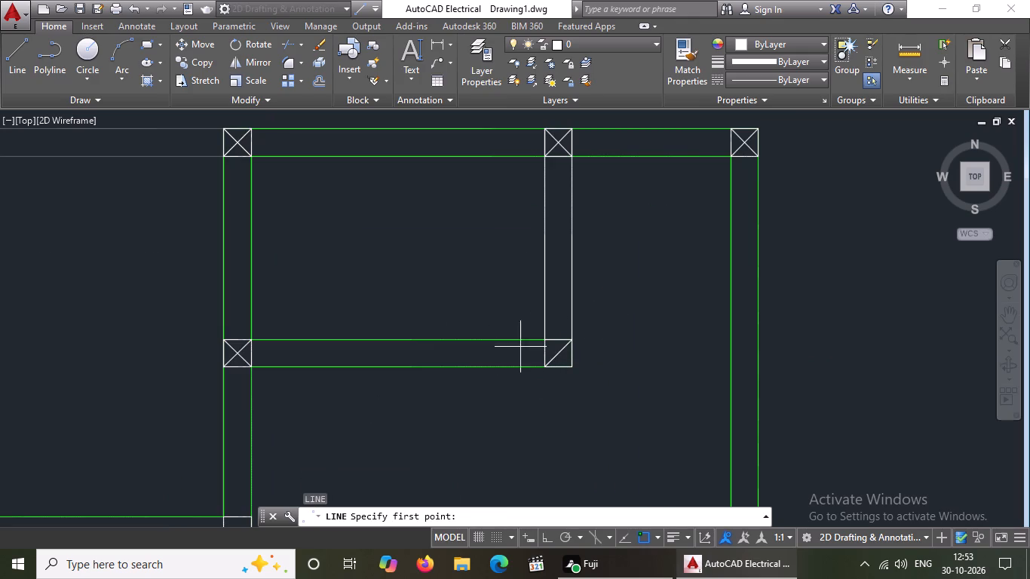
click(546, 343)
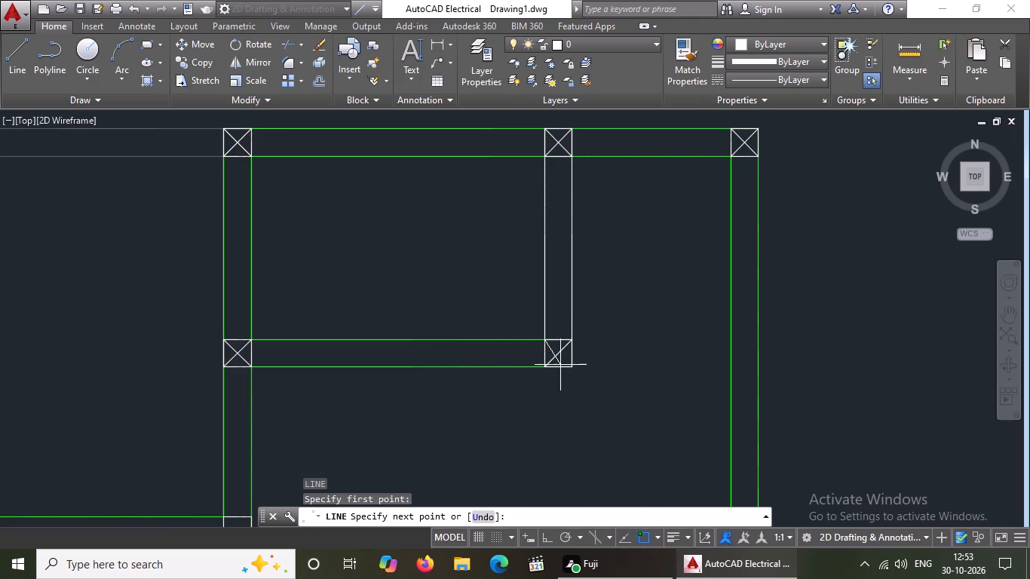
drag(572, 371, 580, 376)
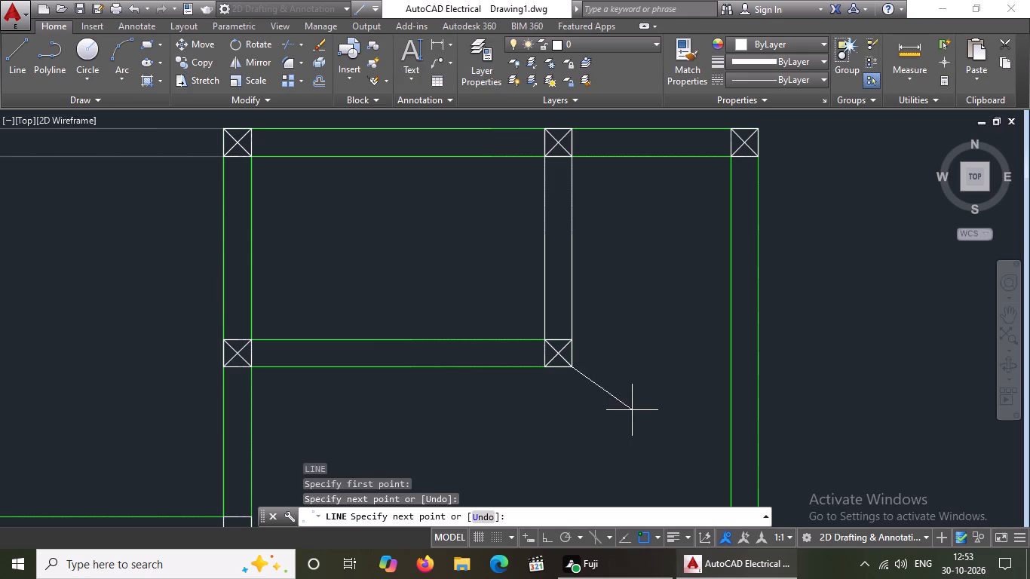
key(Escape)
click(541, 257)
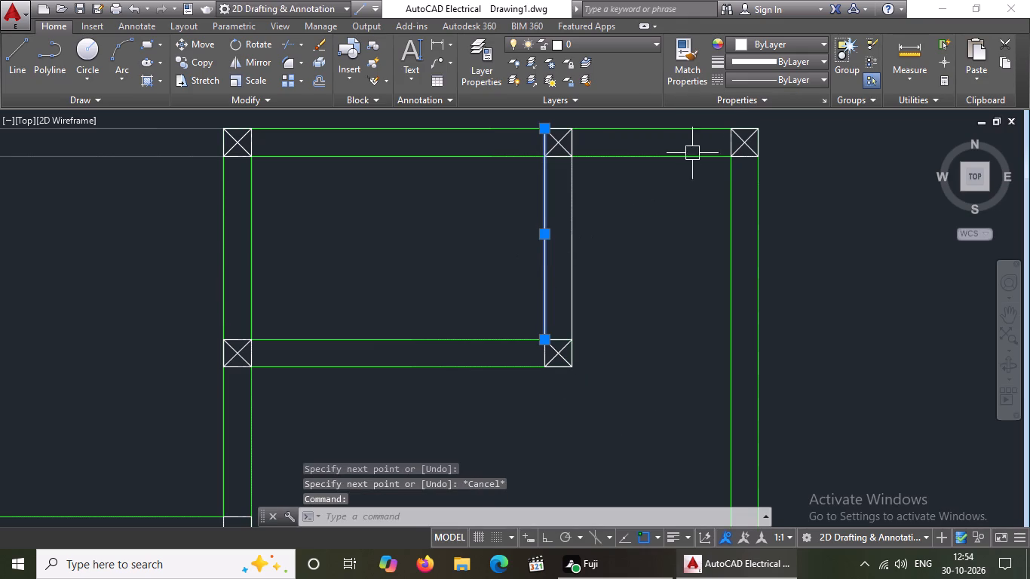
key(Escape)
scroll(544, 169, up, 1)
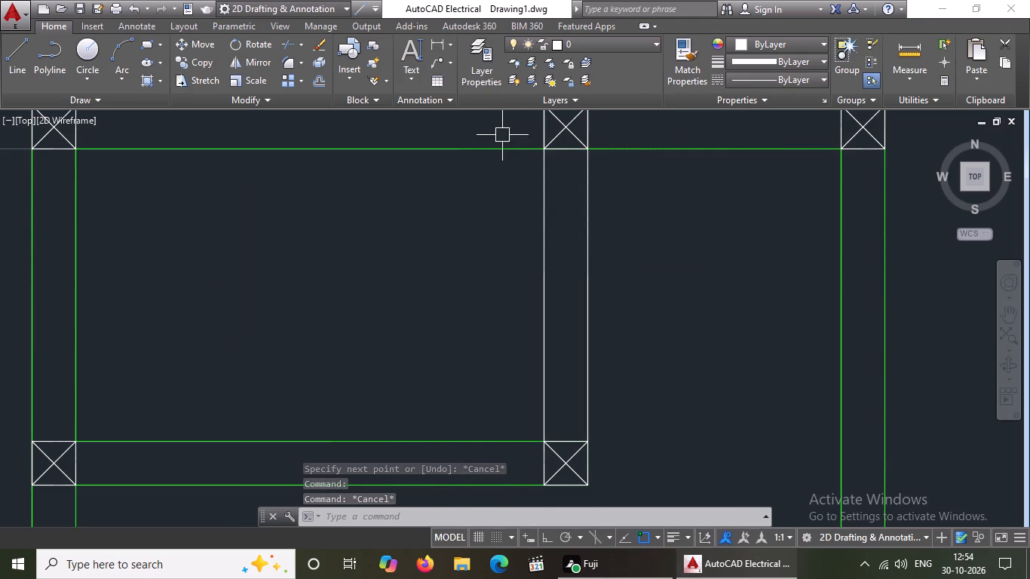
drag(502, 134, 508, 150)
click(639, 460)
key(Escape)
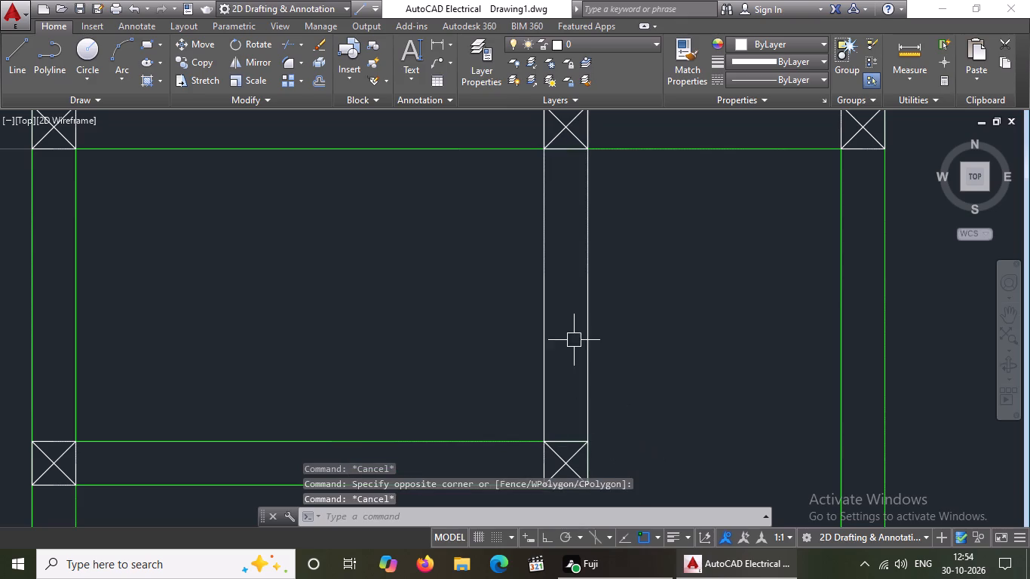
Change the colour of both white lines of the northeast toilet's east wall to green.
click(540, 286)
click(740, 36)
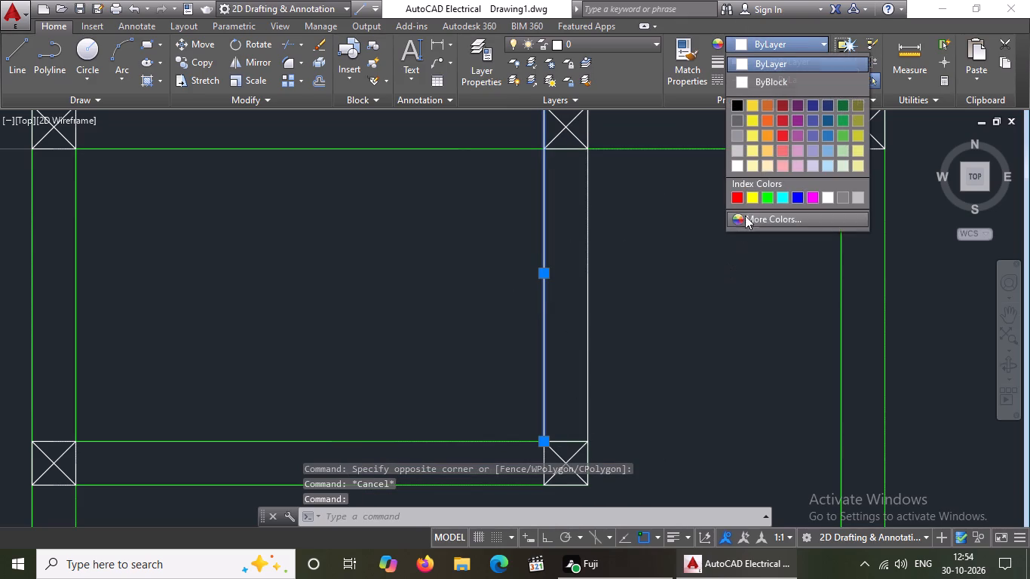
click(766, 197)
key(Escape)
click(587, 268)
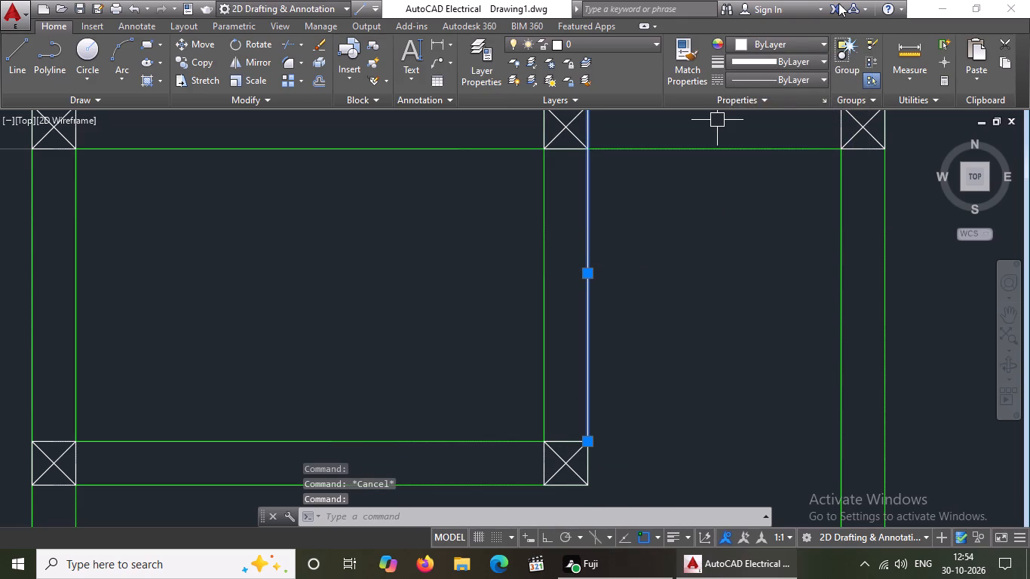
drag(777, 39, 777, 51)
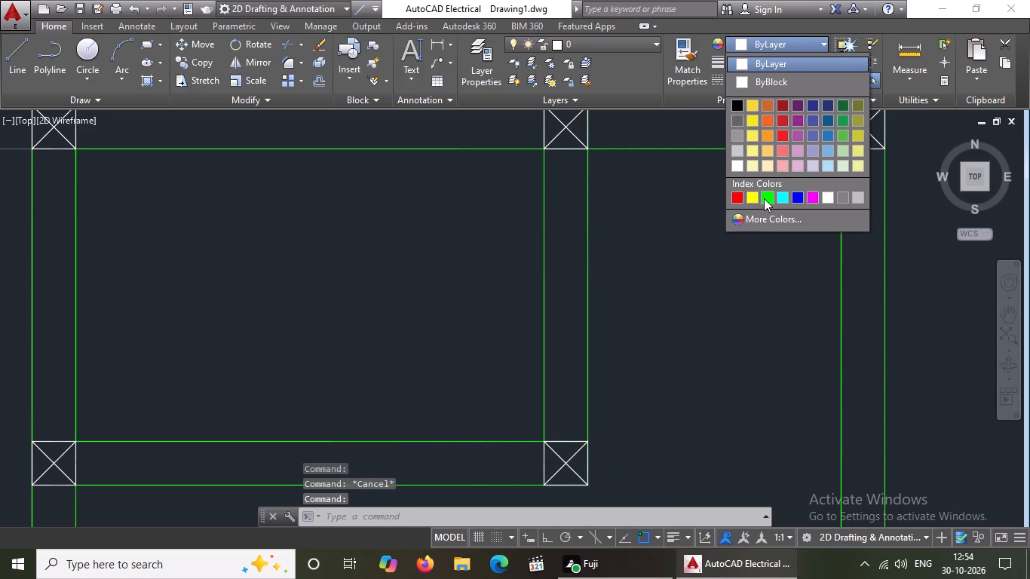
click(764, 198)
key(Escape)
Draw two crossing diagonals in the square at the northwest toilet's southwest corner.
scroll(641, 197, down, 4)
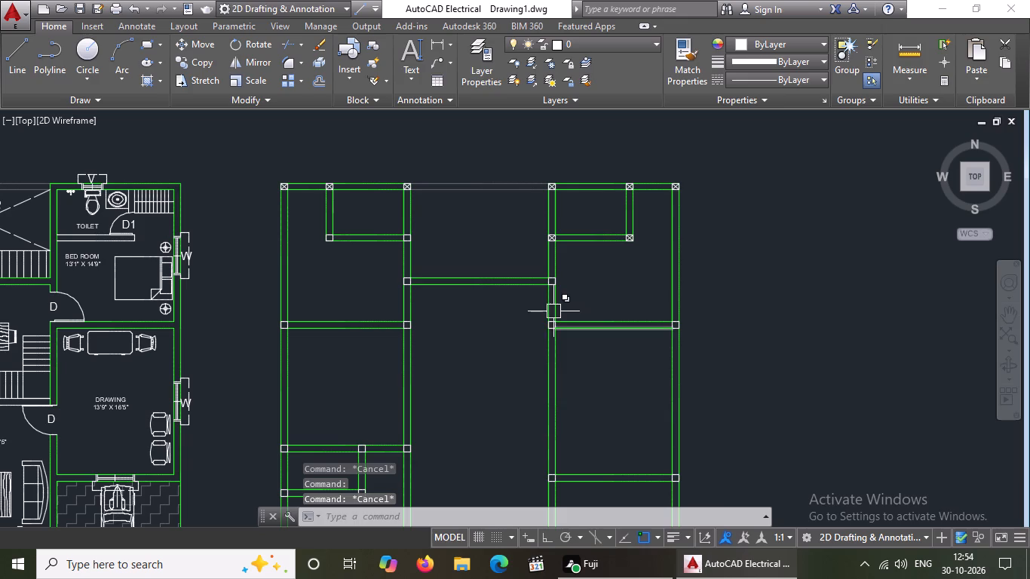
scroll(295, 237, up, 2)
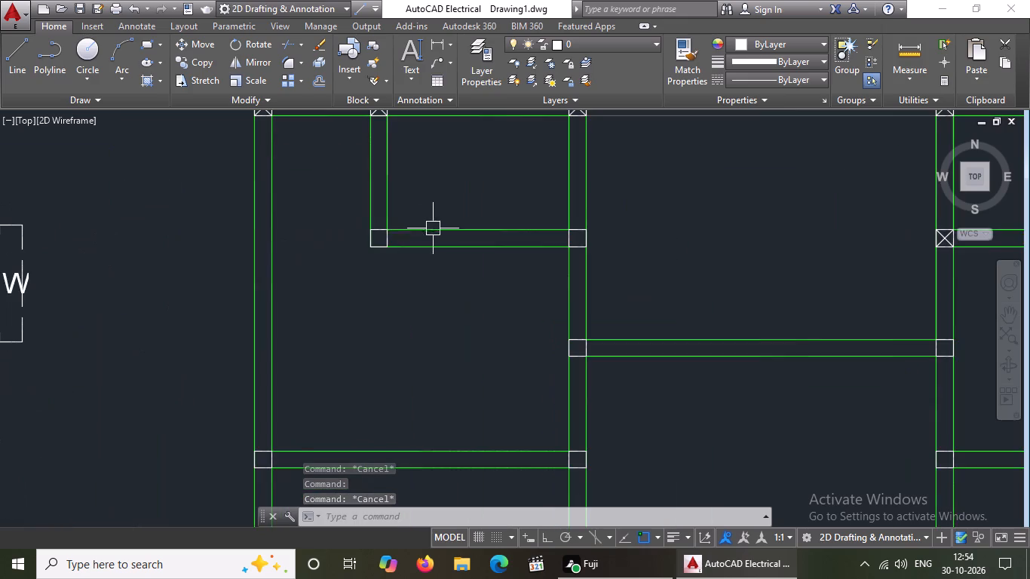
scroll(432, 226, up, 2)
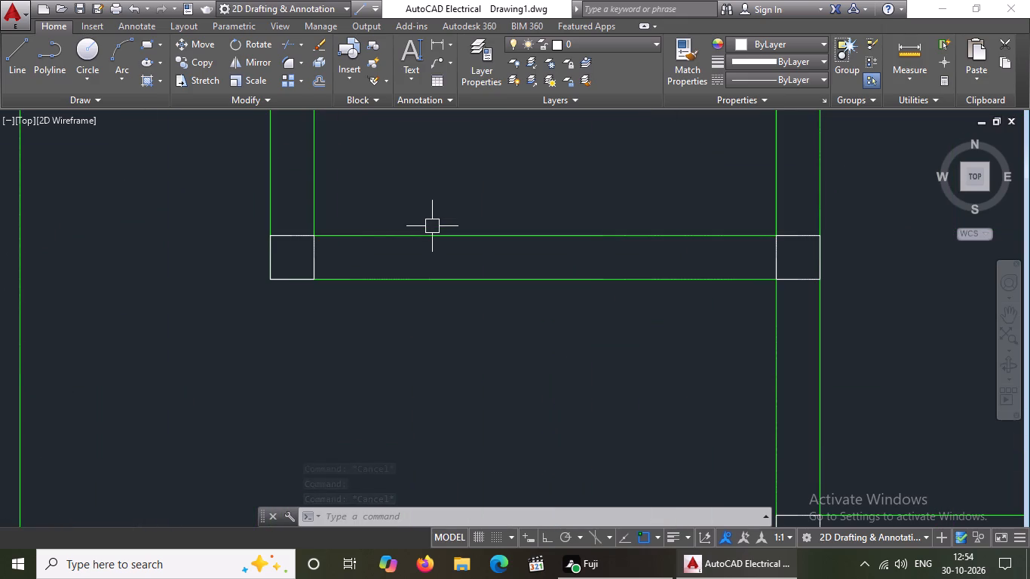
key(l)
key(Return)
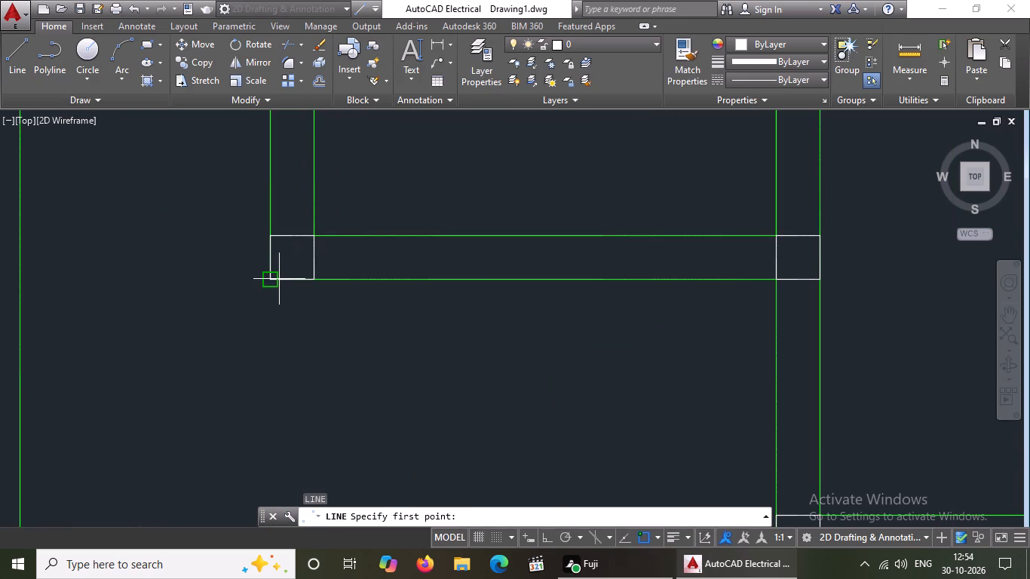
drag(274, 280, 302, 245)
drag(319, 235, 326, 226)
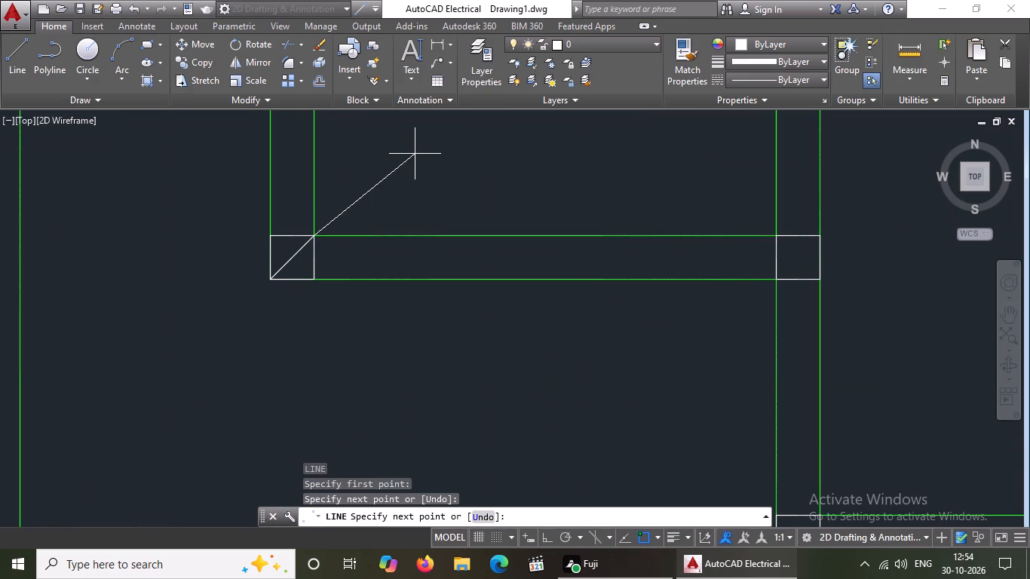
key(Return)
key(l)
key(Return)
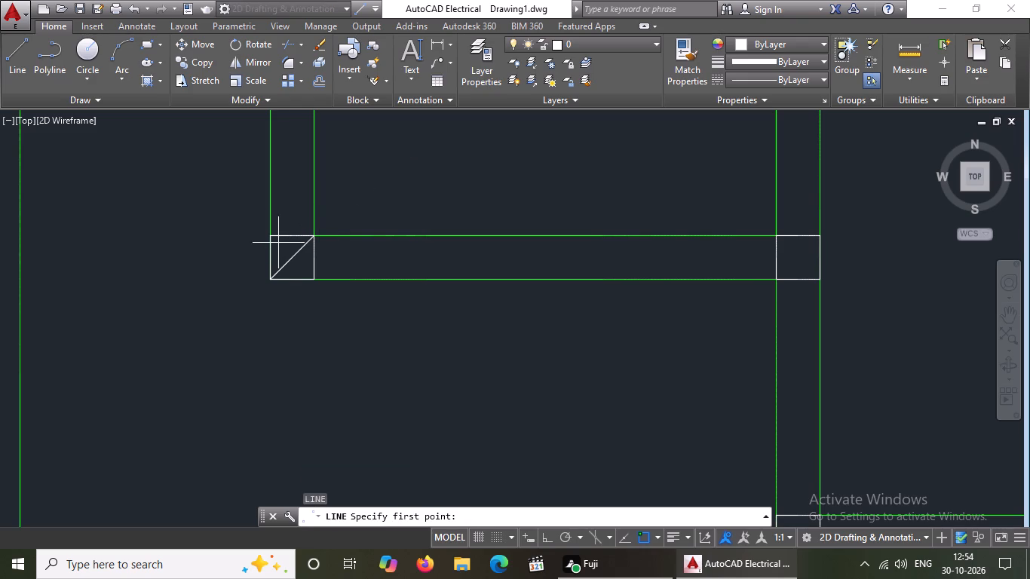
click(264, 237)
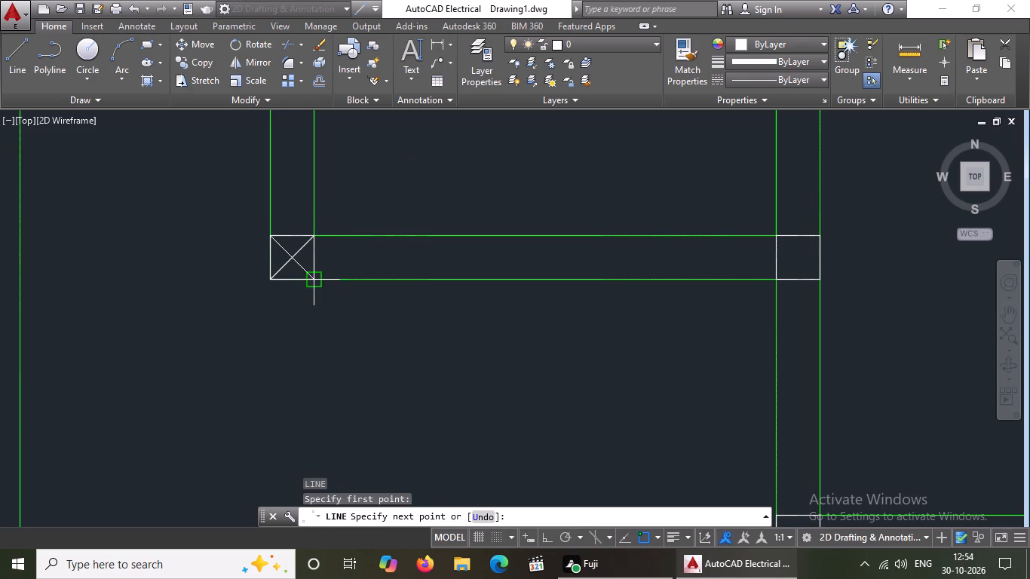
click(317, 282)
key(Return)
Draw two crossing diagonals in the square at the northwest toilet's southeast corner.
key(l)
key(Return)
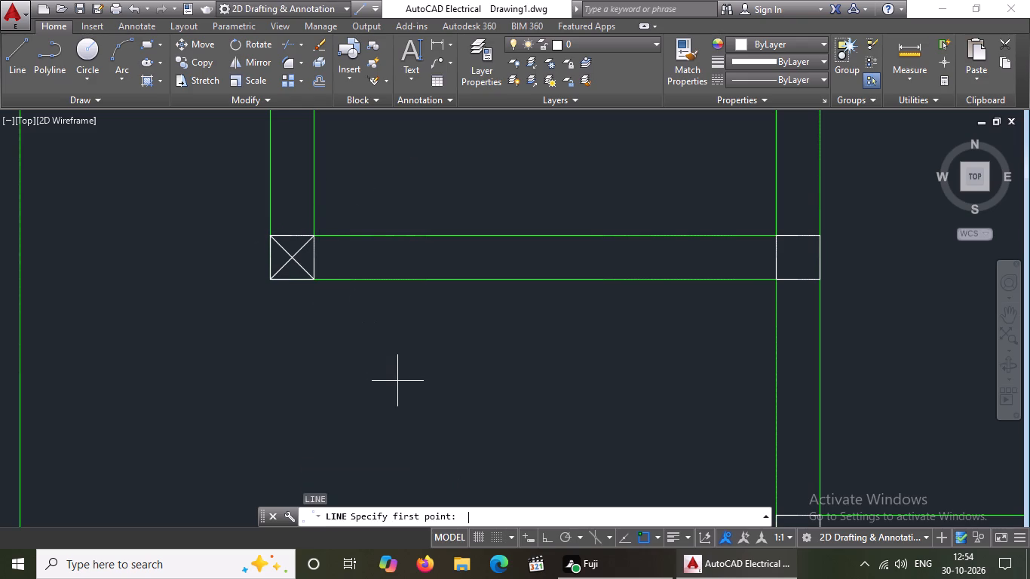
scroll(397, 385, down, 3)
scroll(476, 368, up, 2)
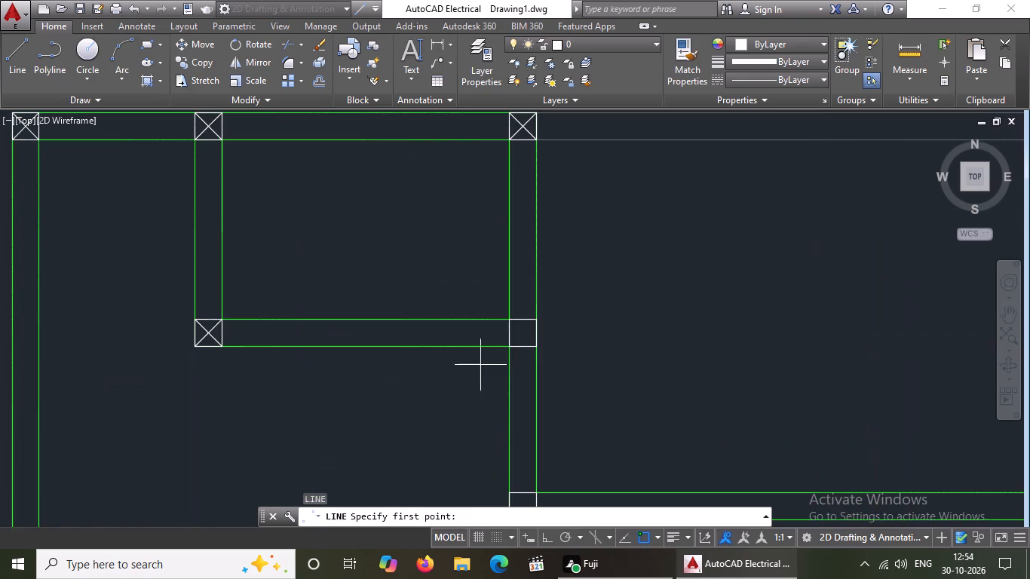
click(506, 347)
drag(529, 326, 536, 317)
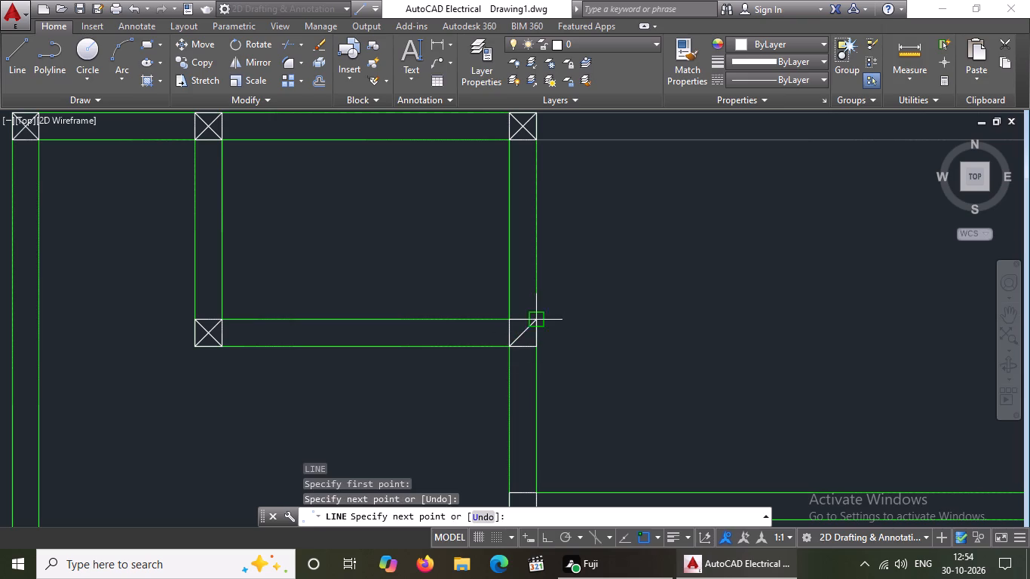
drag(536, 317, 542, 312)
key(Return)
key(l)
key(Return)
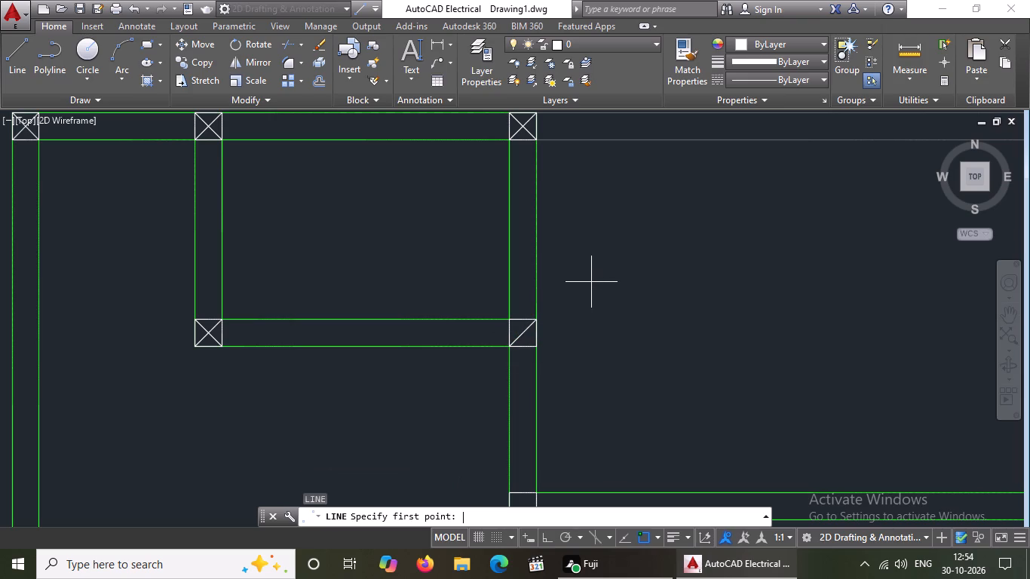
click(512, 314)
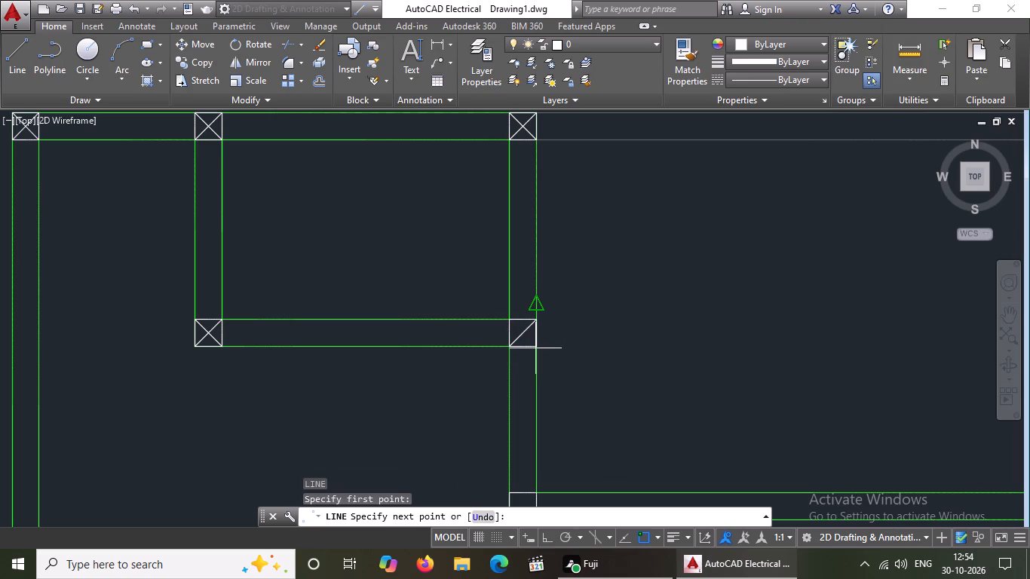
click(535, 347)
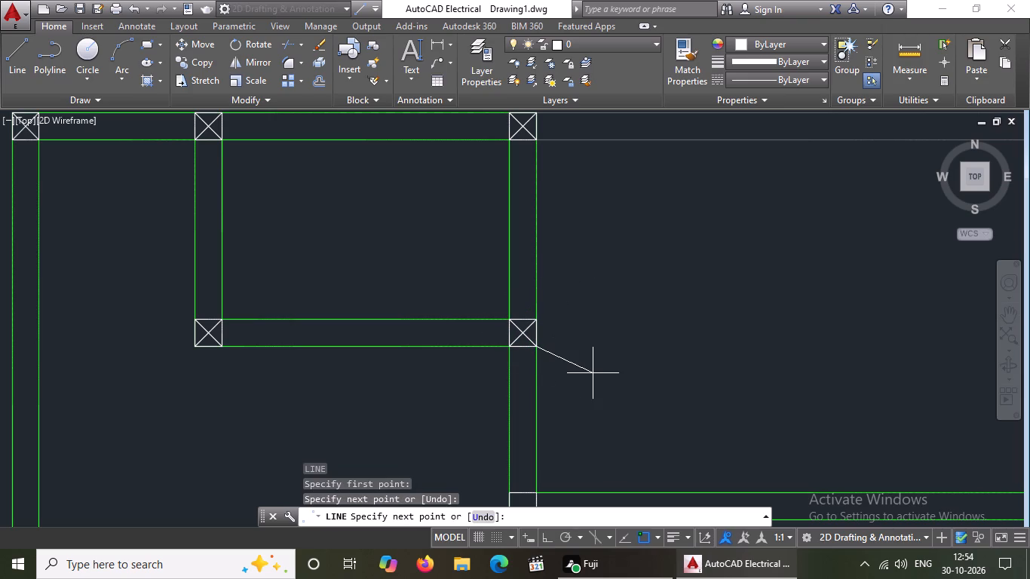
key(Return)
Draw two crossing diagonals in the square at the west end of the wall between back yard and dining.
key(l)
key(Return)
scroll(507, 319, down, 2)
scroll(509, 410, up, 3)
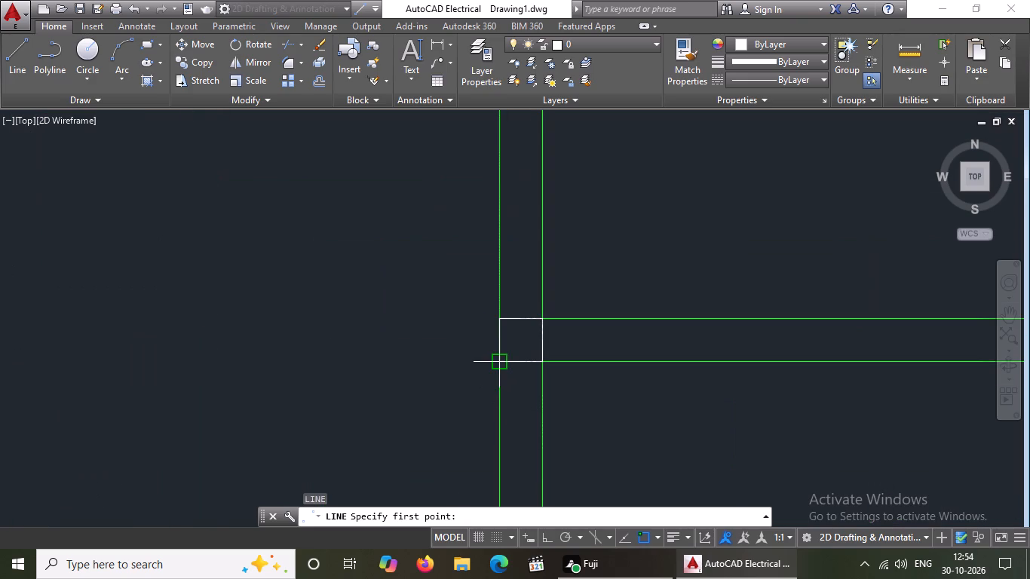
click(499, 362)
drag(538, 319, 548, 306)
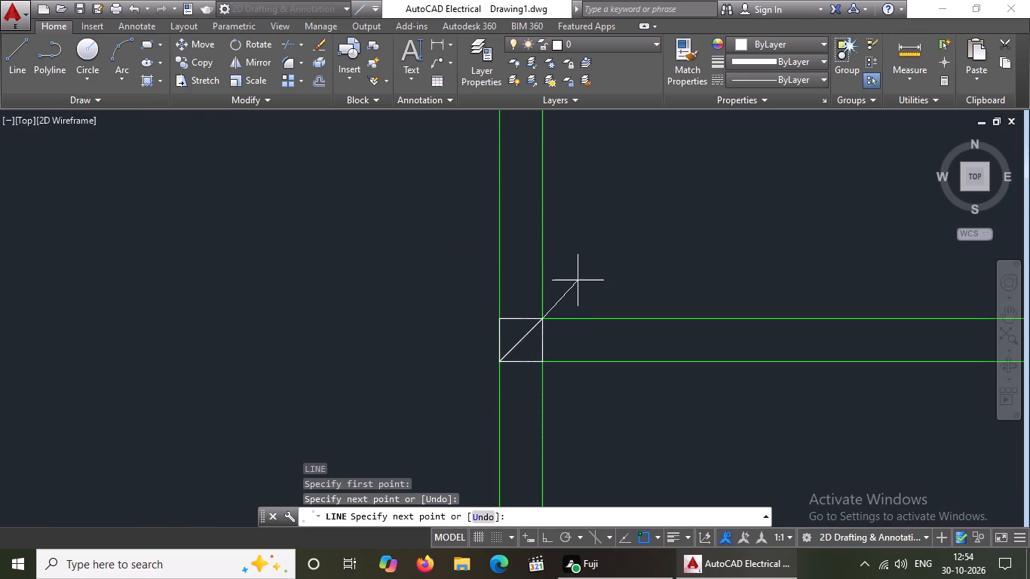
key(Return)
key(l)
key(Return)
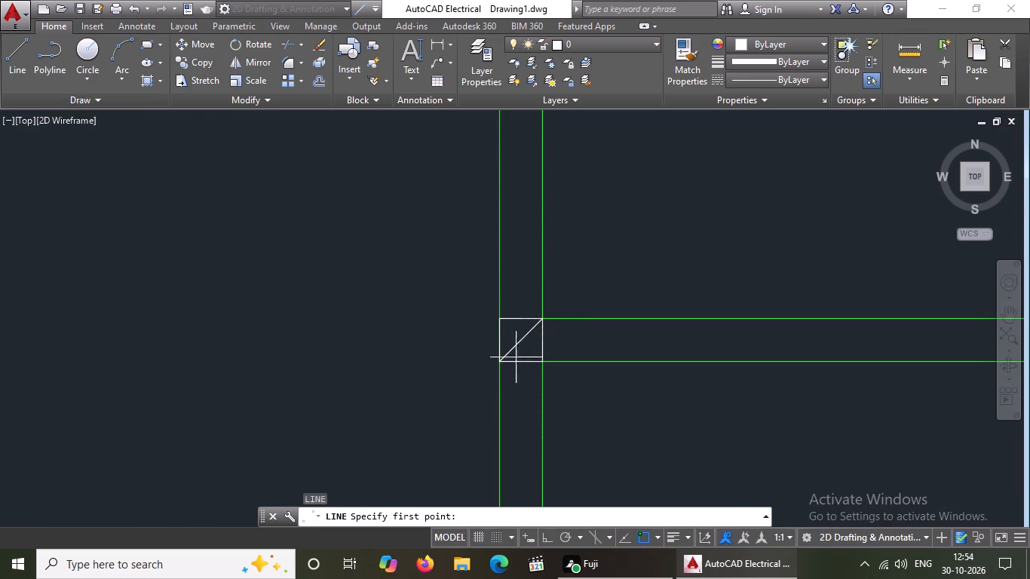
click(500, 318)
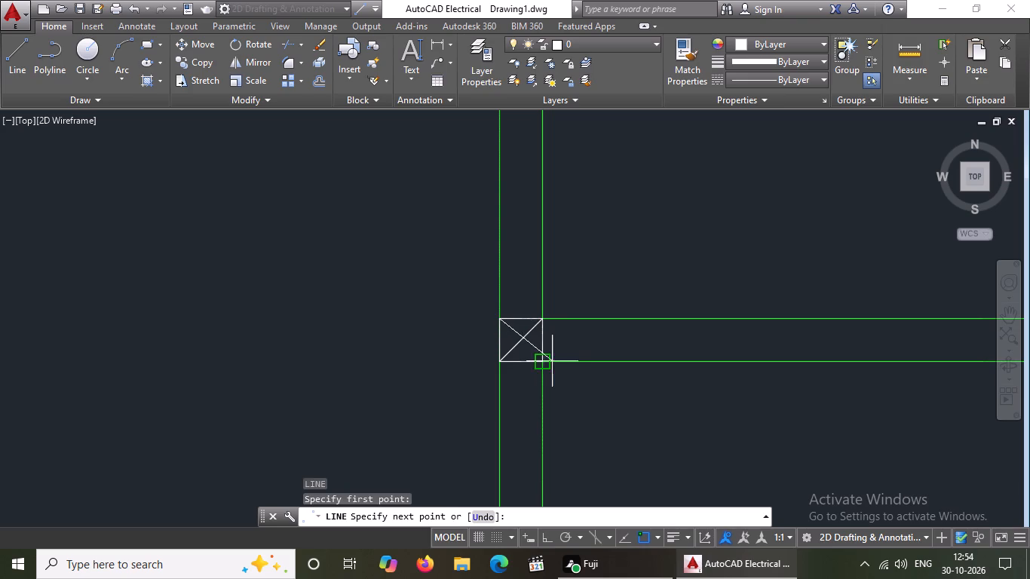
drag(540, 361, 544, 372)
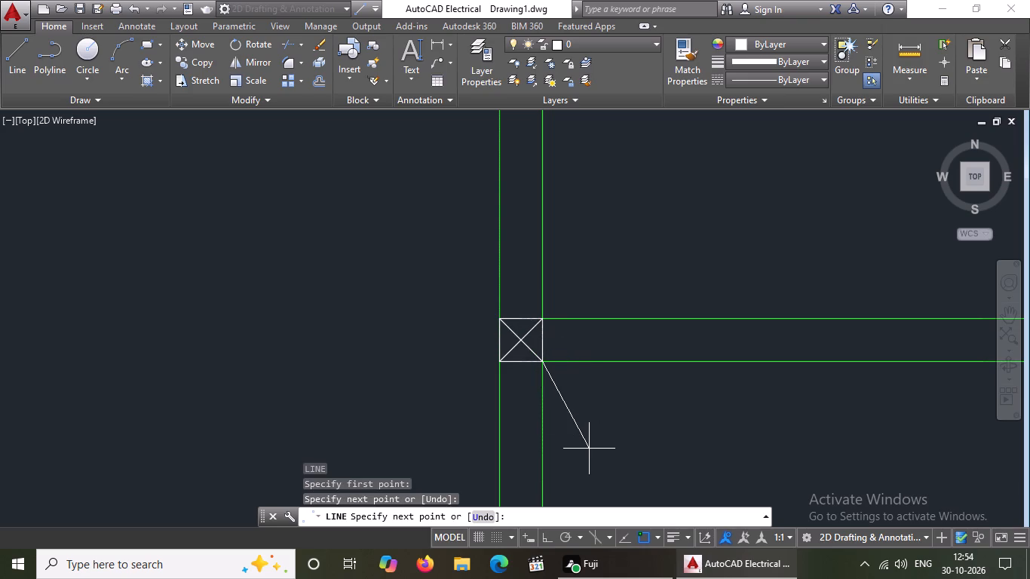
key(Return)
Draw two crossing diagonals in the square at the east end of the wall between back yard and dining.
key(l)
key(Return)
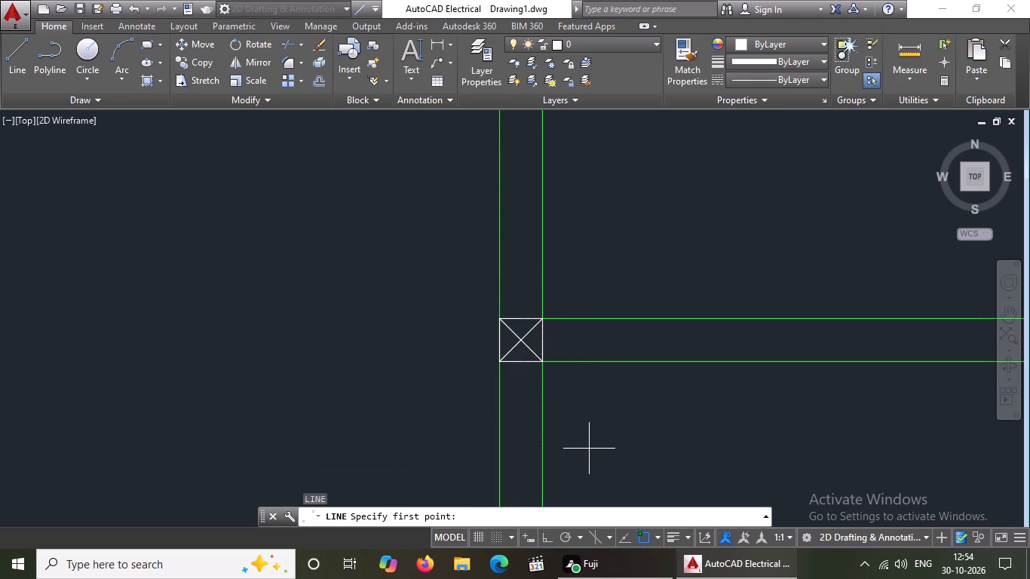
scroll(578, 338, down, 3)
scroll(815, 336, up, 2)
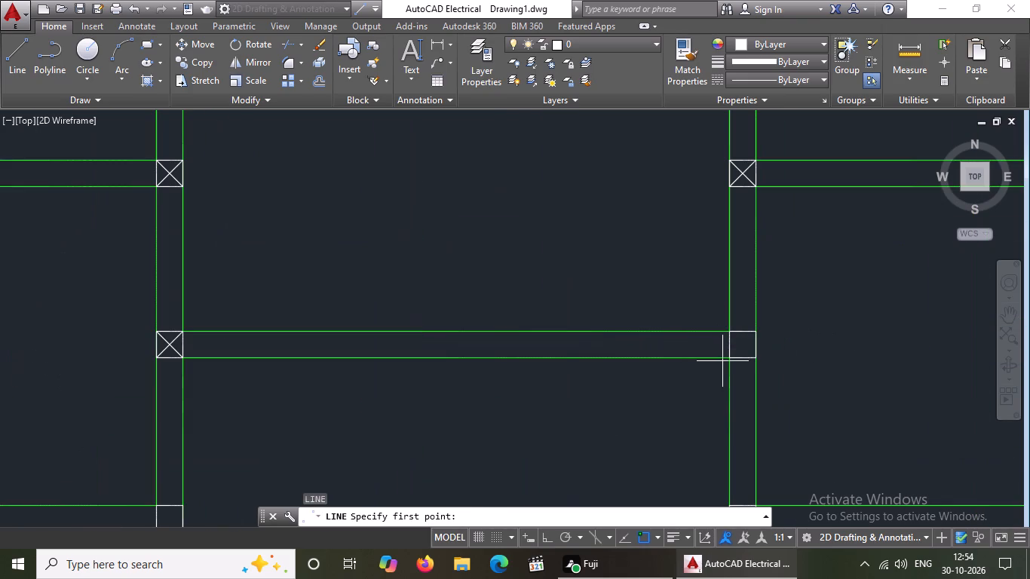
drag(736, 357, 749, 351)
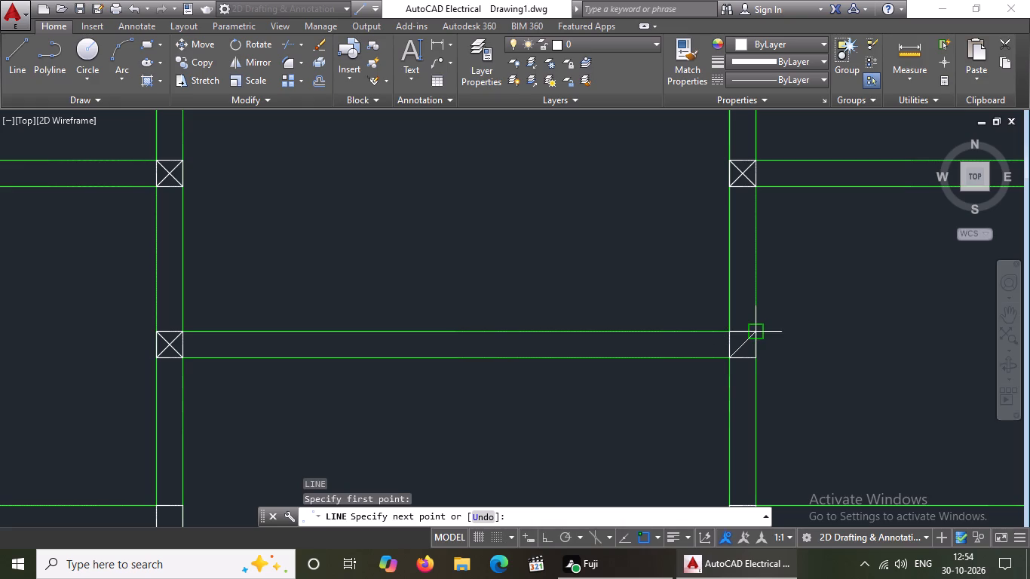
click(758, 332)
key(Return)
key(l)
key(Return)
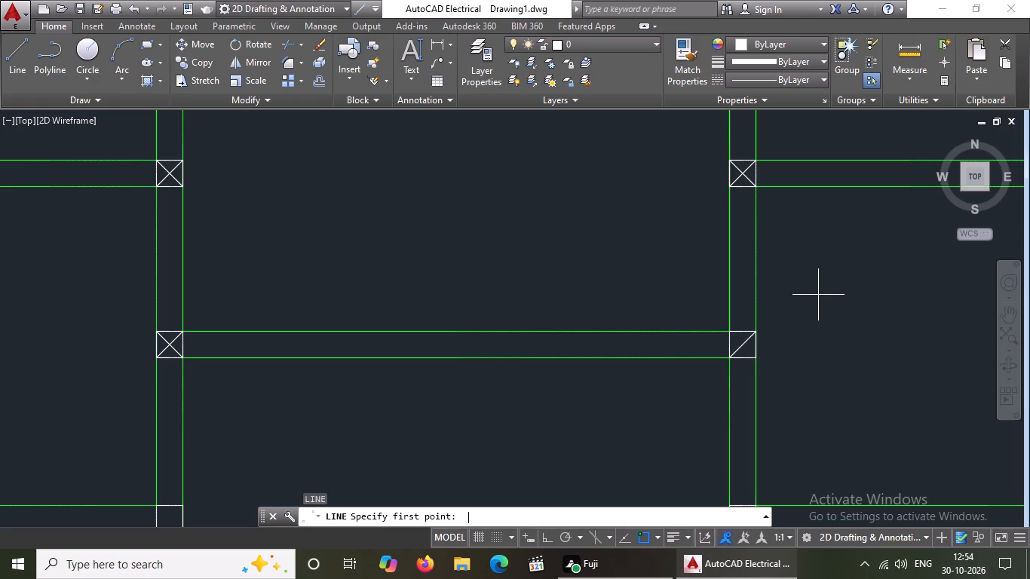
click(734, 335)
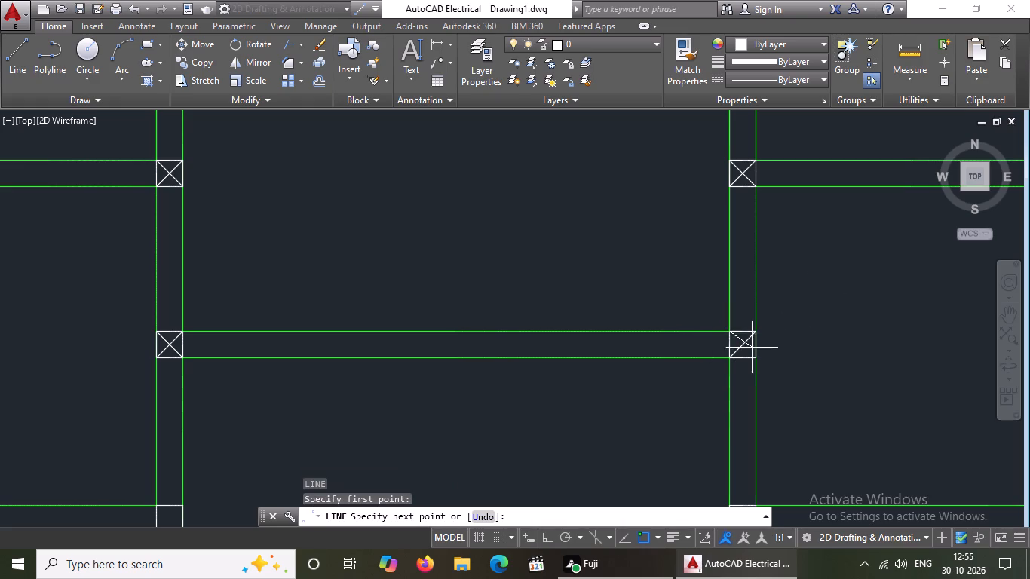
drag(751, 359, 760, 375)
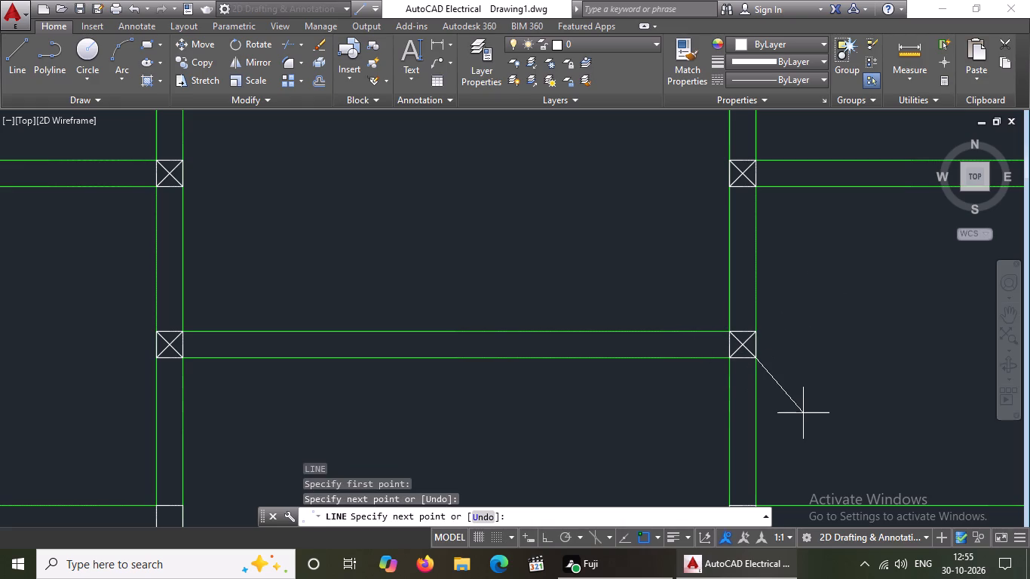
key(Return)
Draw two crossing diagonals in the square at the northwest bedroom's southwest corner.
key(l)
key(Return)
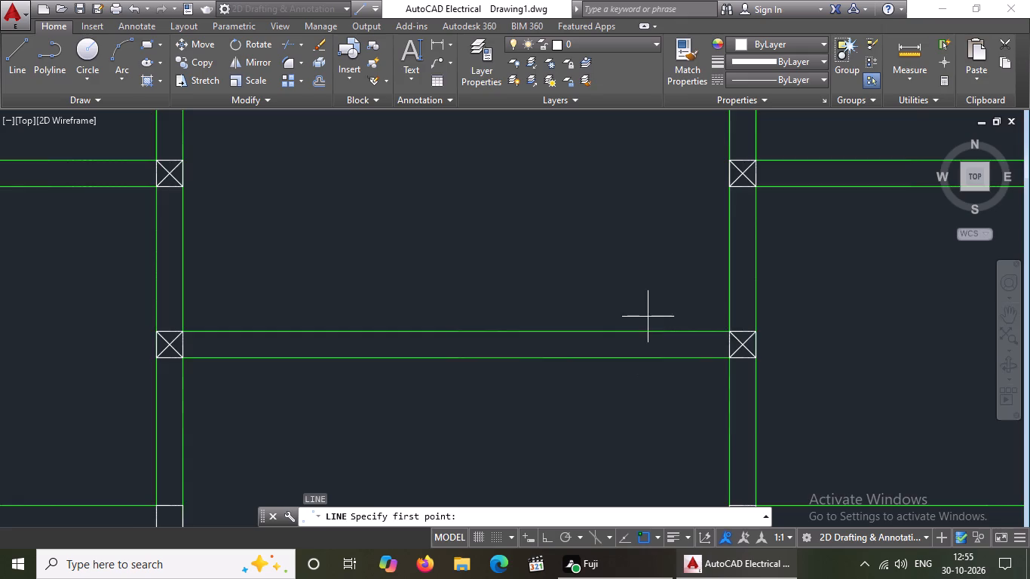
scroll(664, 311, down, 3)
scroll(443, 385, up, 2)
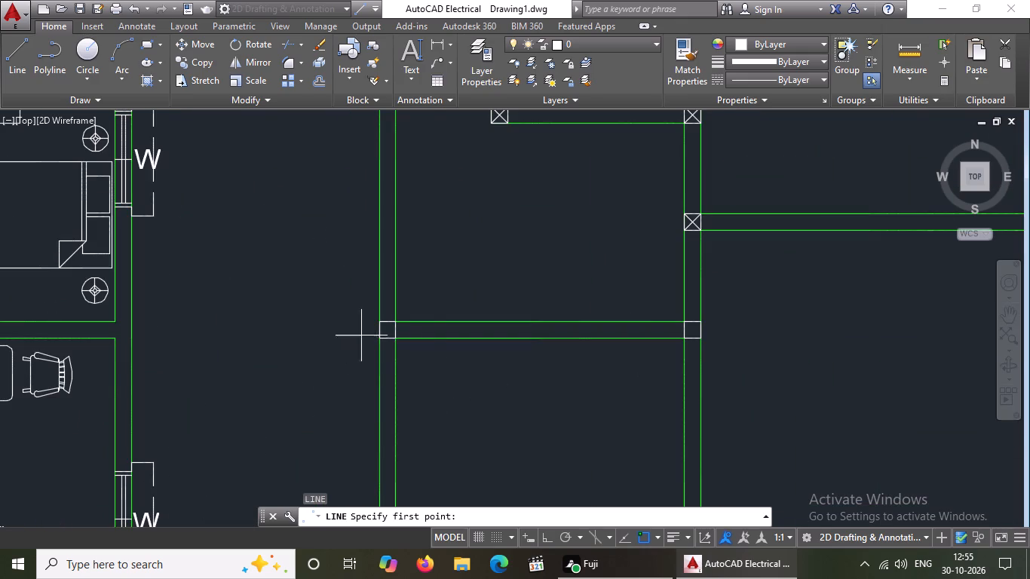
scroll(382, 331, up, 3)
drag(373, 357, 382, 354)
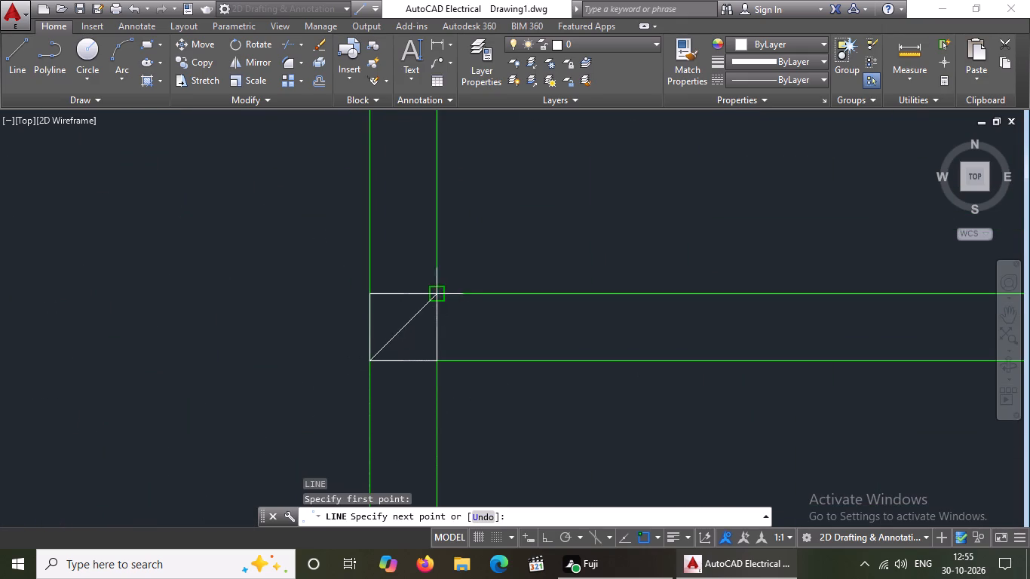
drag(439, 292, 450, 283)
key(Return)
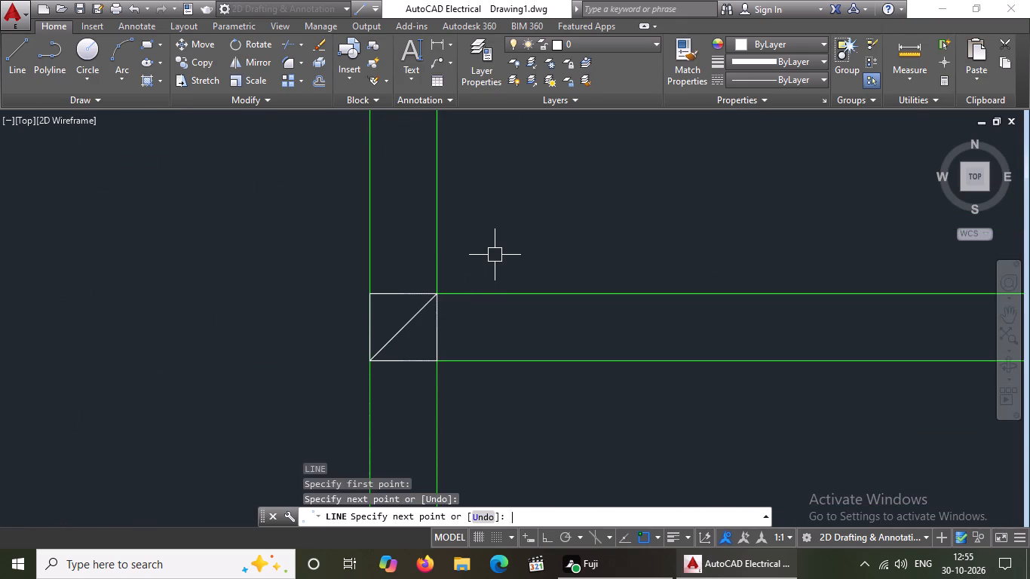
key(l)
key(Return)
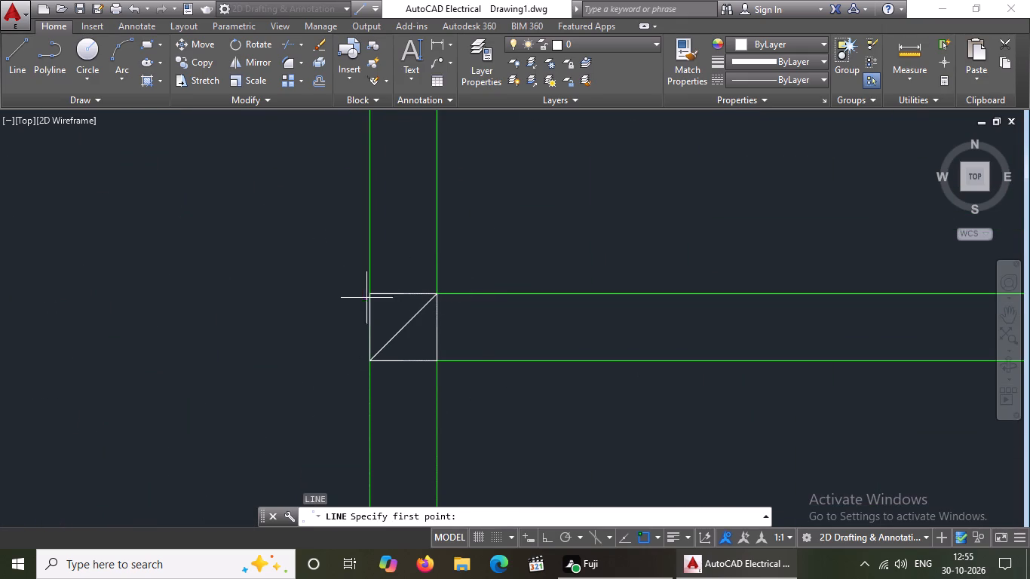
click(372, 296)
click(437, 363)
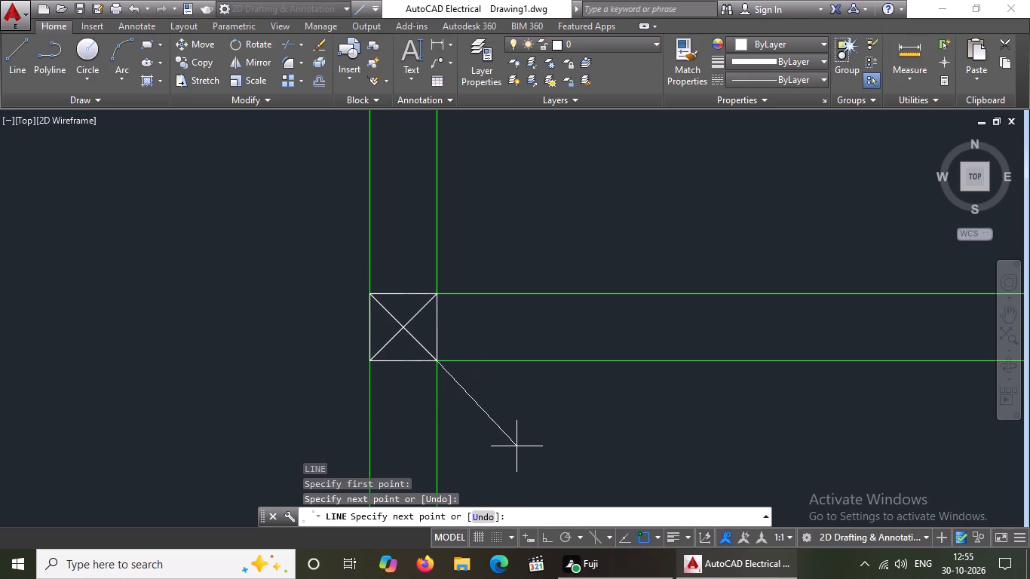
key(Return)
Draw two crossing diagonals in the square at the northwest bedroom's southeast corner.
key(l)
key(Return)
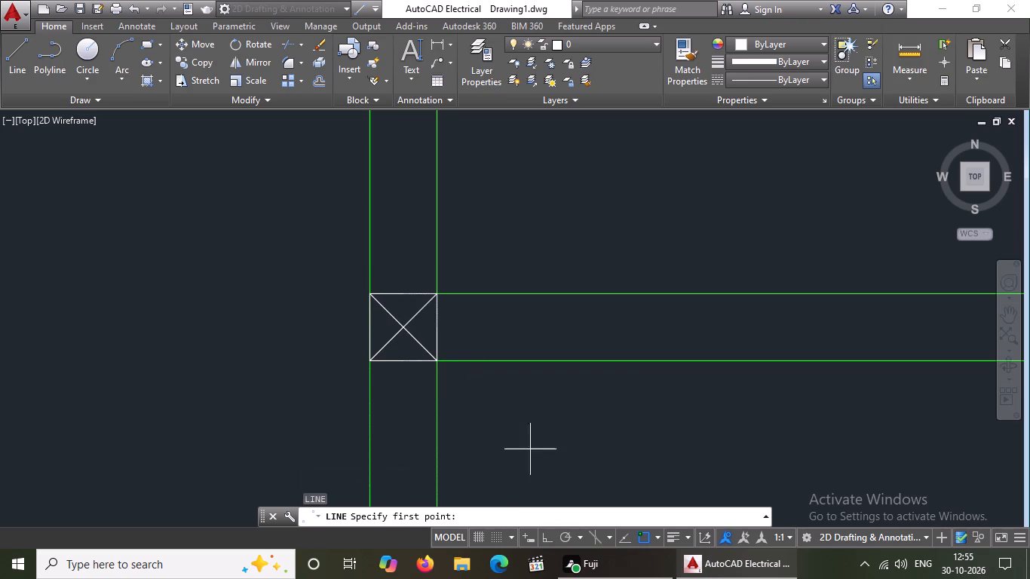
scroll(541, 443, down, 4)
scroll(740, 446, up, 3)
scroll(670, 388, up, 2)
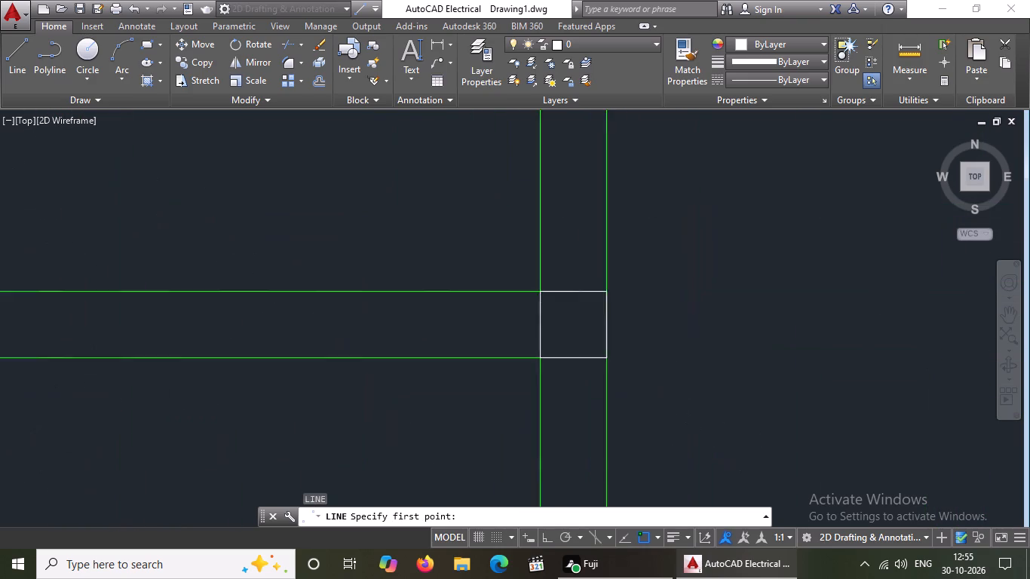
drag(458, 341, 471, 332)
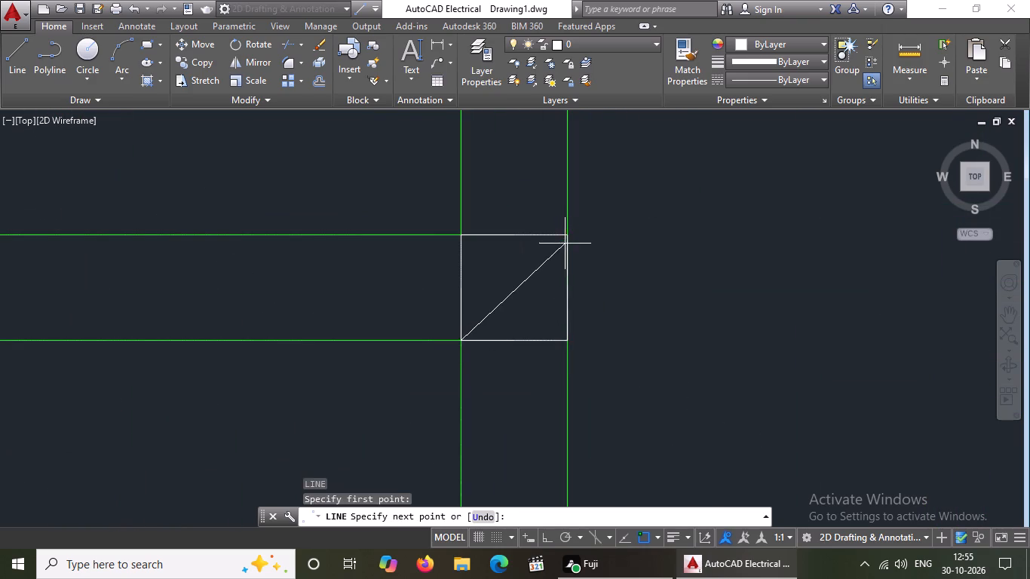
drag(569, 236, 579, 231)
key(Return)
key(l)
key(Return)
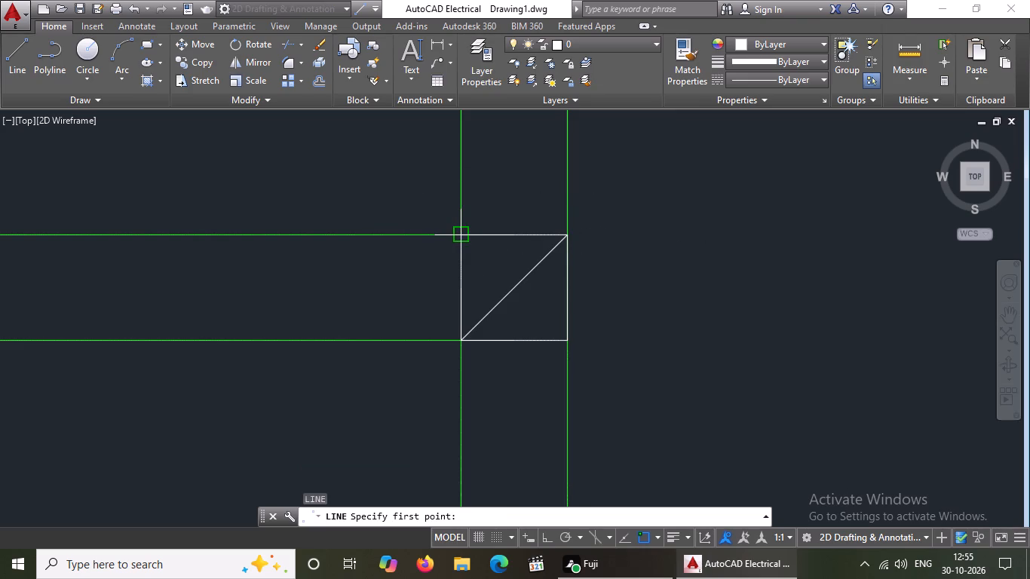
drag(464, 228, 474, 242)
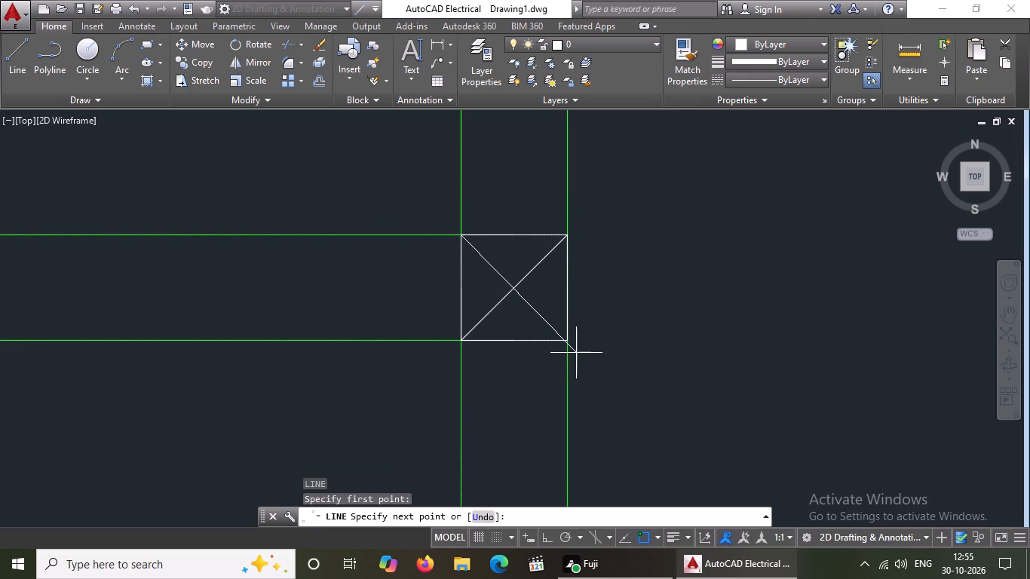
drag(566, 342, 581, 344)
key(Return)
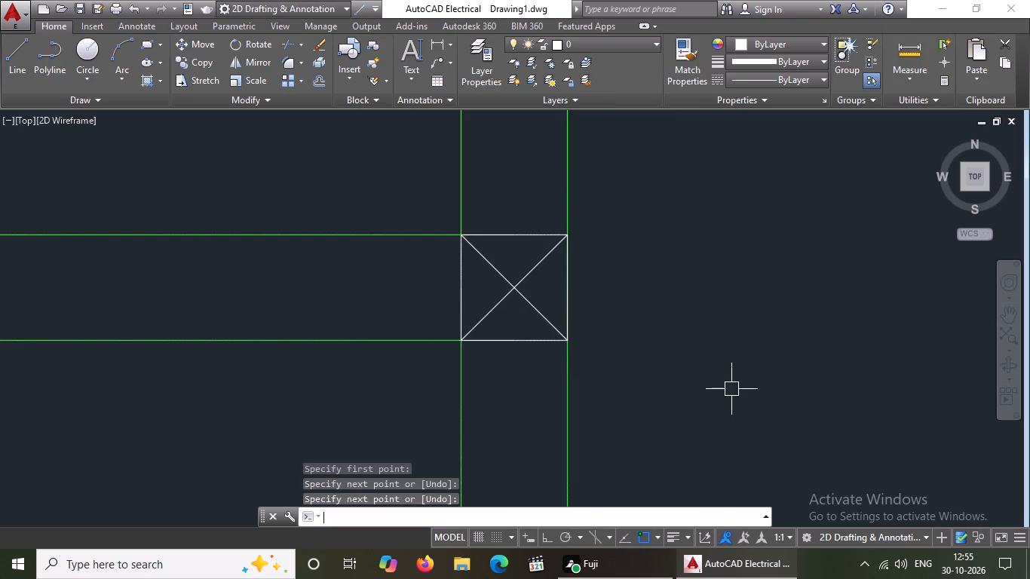
Draw two crossing diagonals in the square at the northeast bedroom's southwest corner.
key(l)
key(Return)
scroll(731, 388, down, 3)
scroll(659, 370, down, 3)
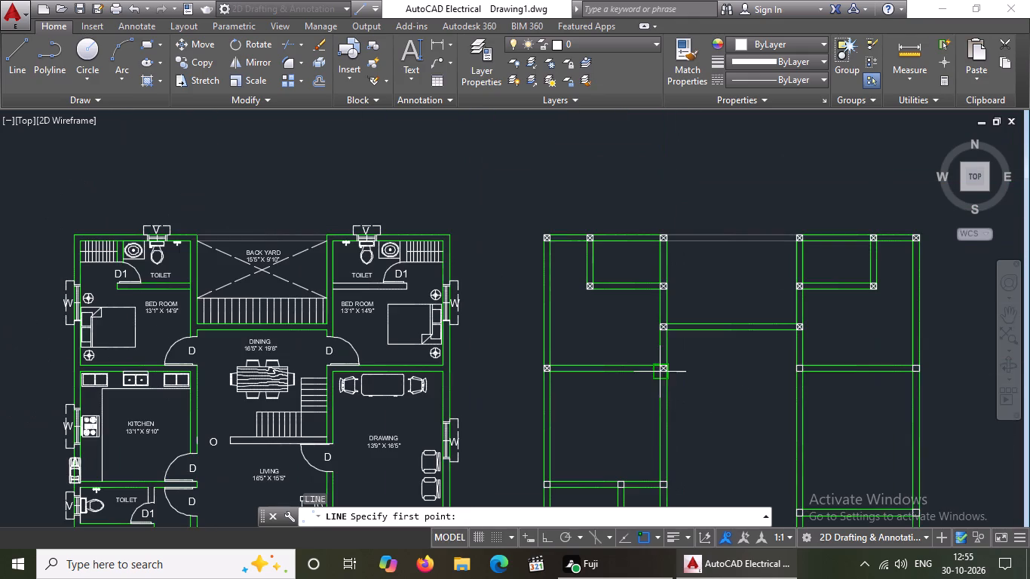
scroll(878, 379, up, 2)
scroll(786, 367, up, 2)
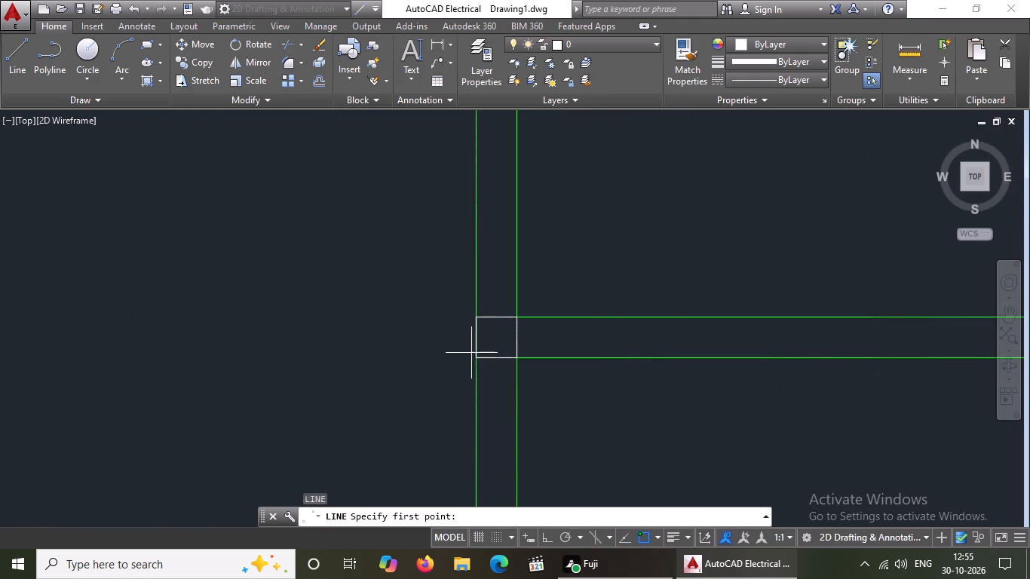
drag(480, 358, 487, 354)
drag(520, 321, 527, 305)
key(Return)
key(l)
key(Return)
click(475, 317)
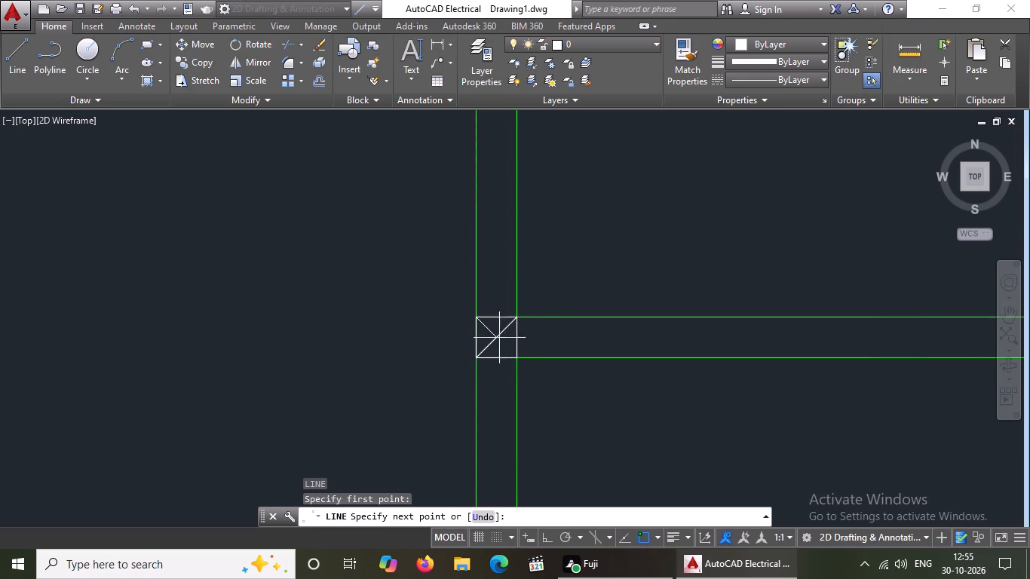
drag(516, 359, 544, 397)
key(Return)
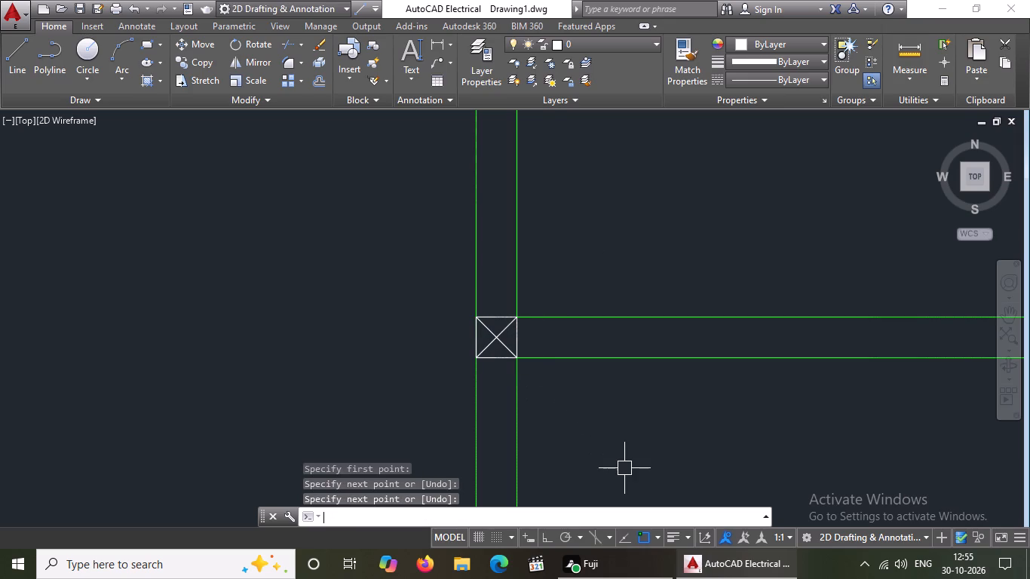
Draw two crossing diagonals in the square at the northeast bedroom's southeast corner.
key(l)
key(Return)
scroll(354, 2, up, 1)
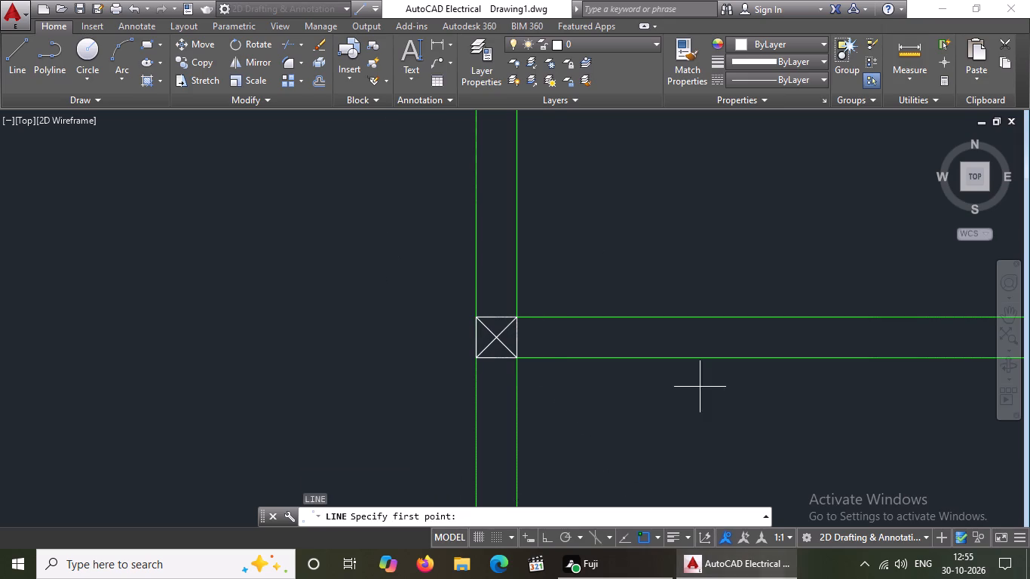
scroll(685, 327, down, 3)
scroll(618, 314, down, 3)
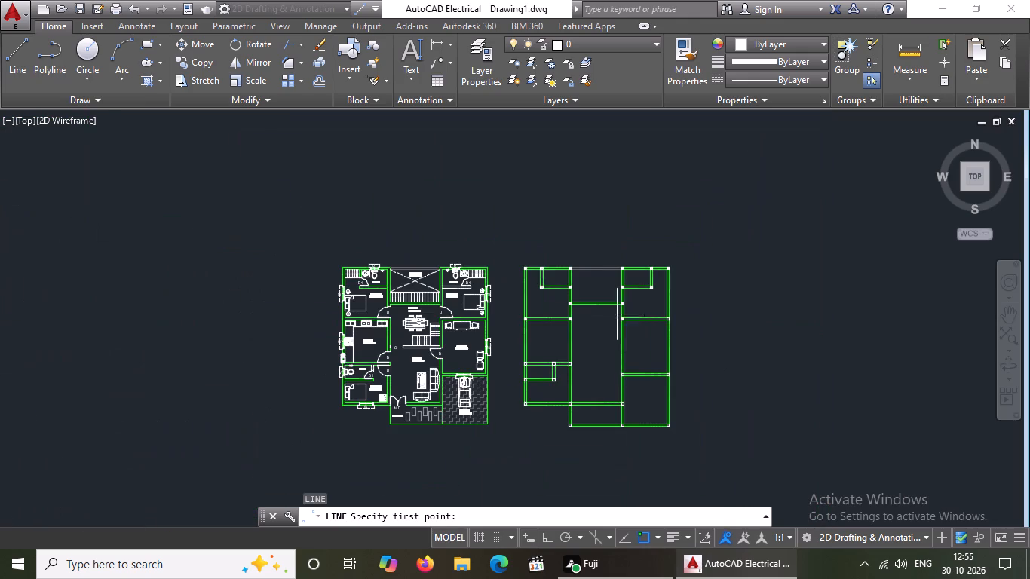
scroll(643, 379, up, 2)
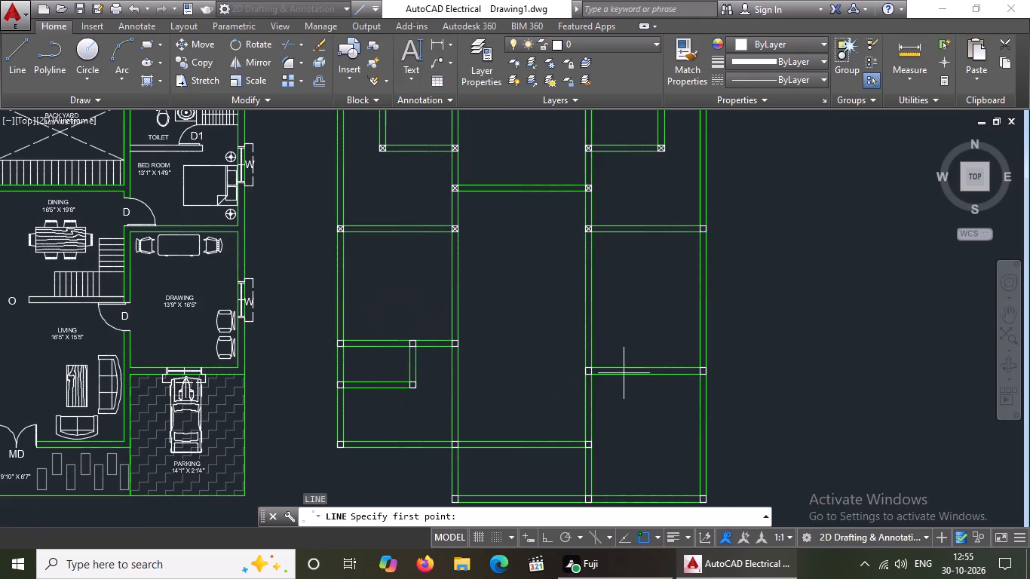
scroll(612, 372, up, 4)
scroll(695, 351, down, 2)
scroll(851, 373, down, 2)
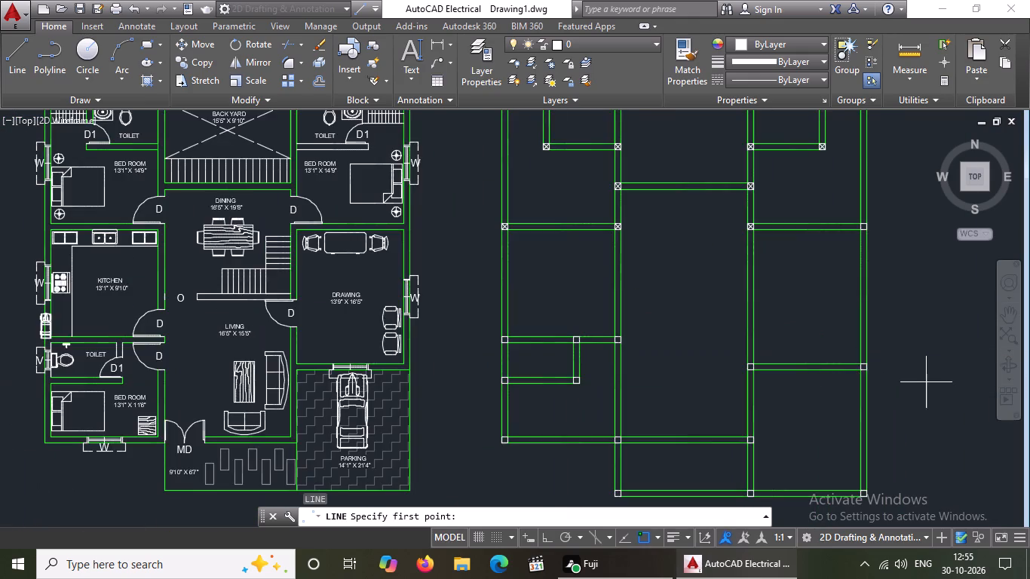
scroll(926, 382, up, 2)
scroll(887, 375, down, 3)
middle_drag(820, 324, 737, 386)
scroll(810, 343, up, 2)
scroll(710, 344, up, 2)
drag(693, 362, 695, 357)
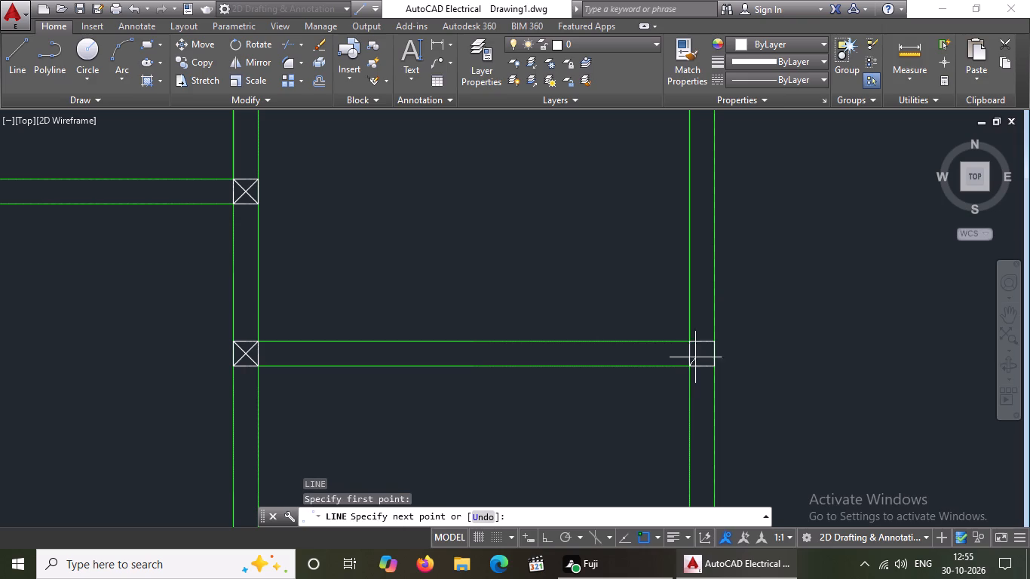
drag(695, 357, 697, 355)
click(716, 347)
key(Return)
key(l)
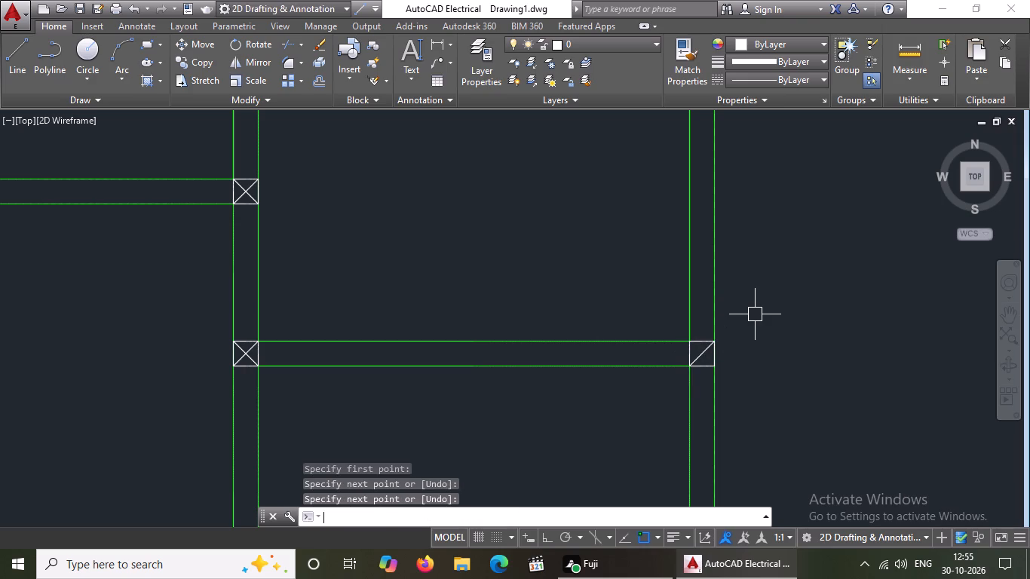
key(Return)
click(688, 348)
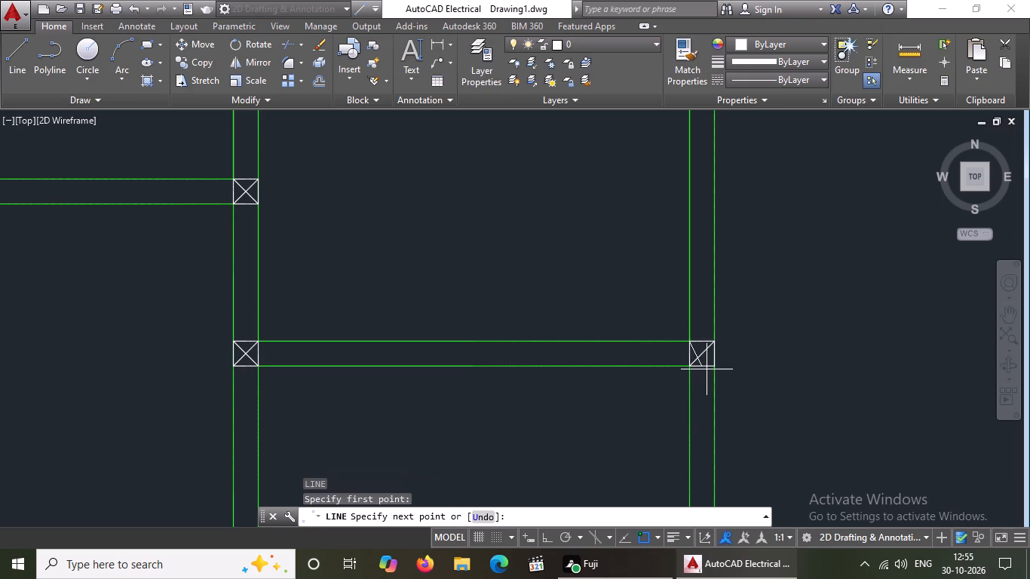
drag(716, 363, 802, 399)
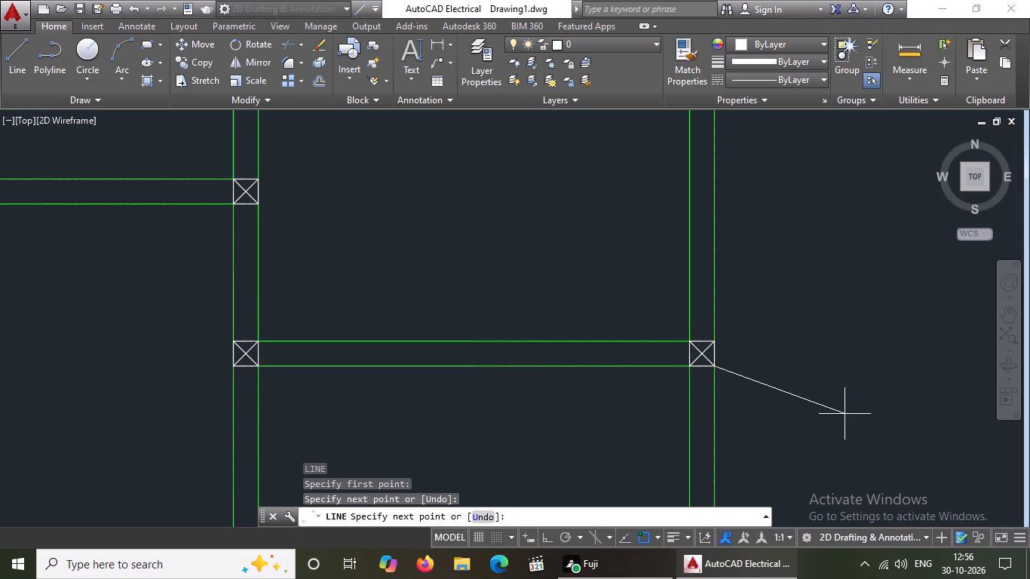
key(Return)
Draw two crossing diagonals in the square at the drawing room's southwest corner, at the west end of the drawing/parking wall.
key(l)
key(Return)
scroll(817, 388, down, 3)
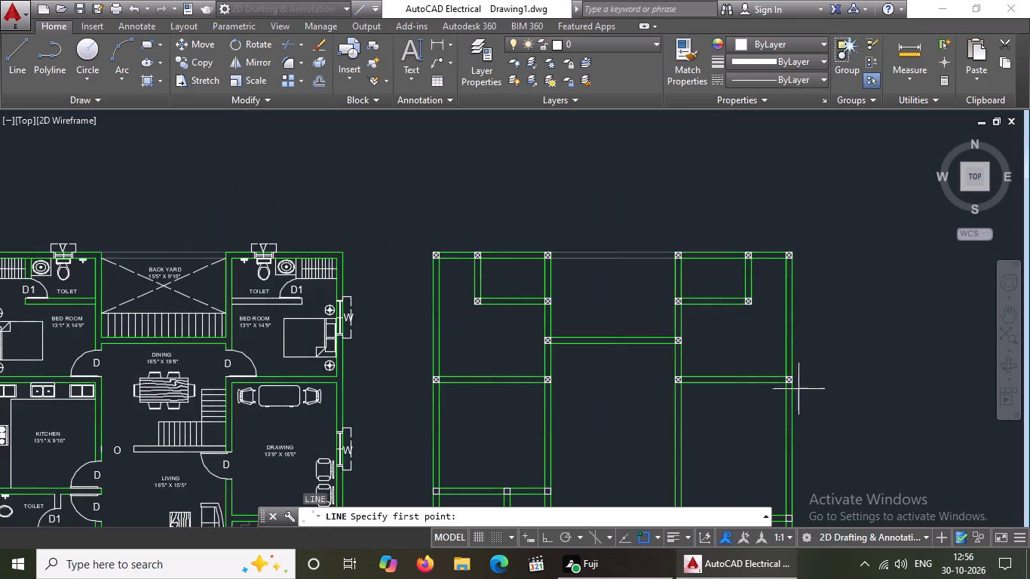
scroll(857, 357, down, 2)
scroll(848, 443, up, 3)
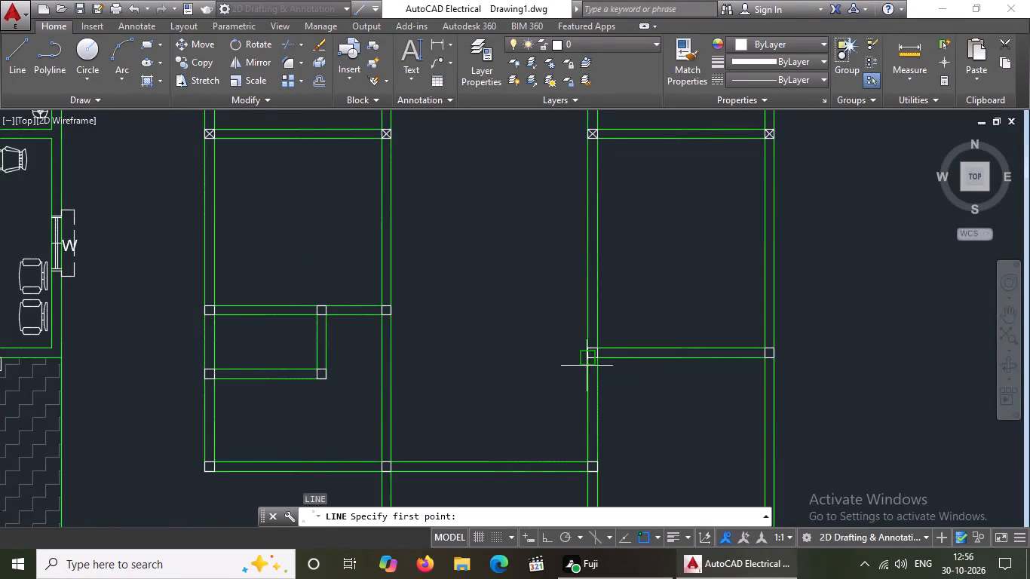
scroll(581, 363, up, 2)
click(599, 348)
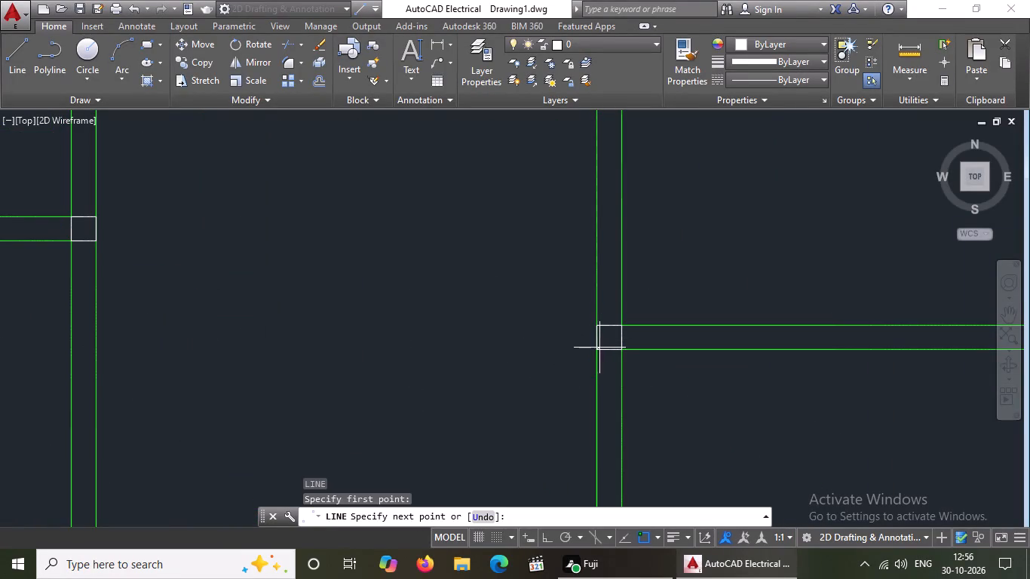
drag(626, 326, 637, 311)
key(Return)
key(l)
key(Return)
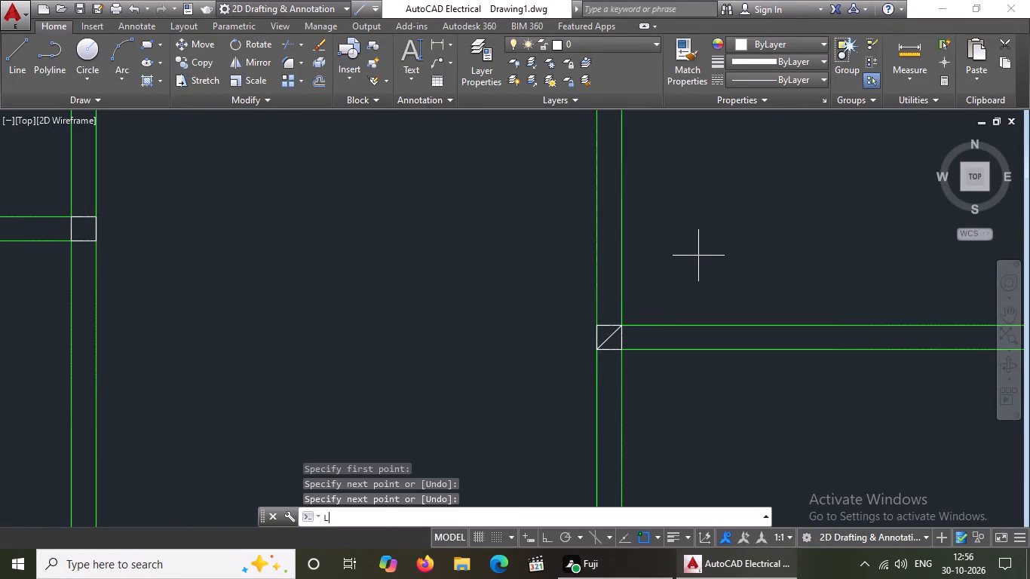
click(599, 328)
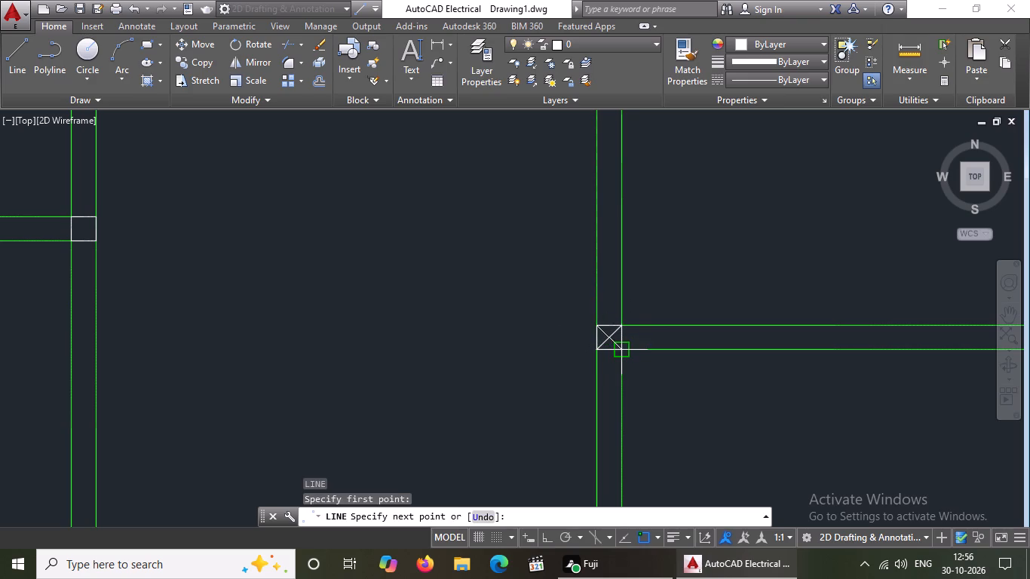
drag(621, 349, 641, 373)
key(Return)
Draw two crossing diagonals in the square at the drawing room's southeast corner, at the east end of the drawing/parking wall.
key(l)
key(Return)
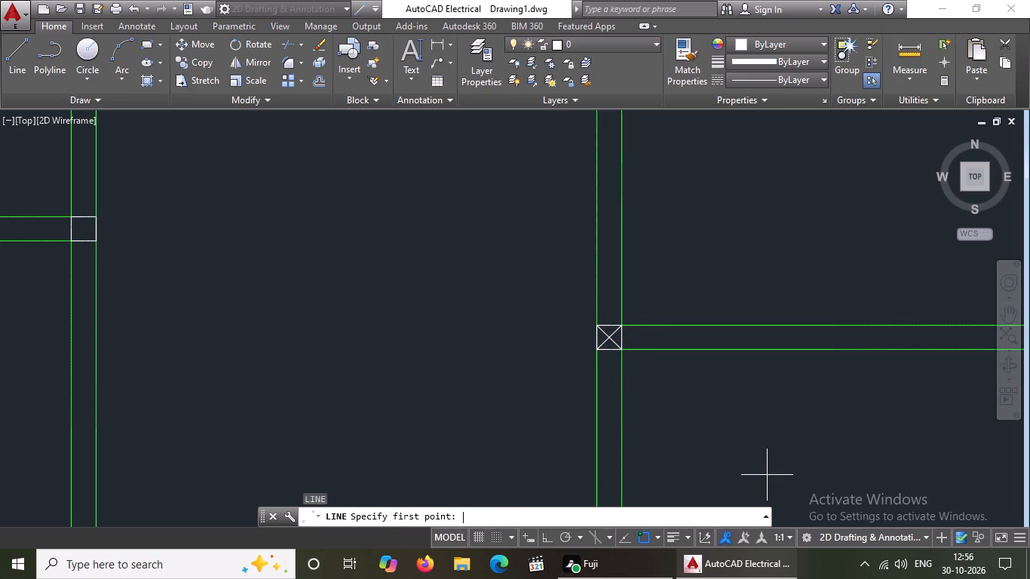
scroll(762, 448, down, 3)
scroll(838, 424, up, 3)
click(799, 422)
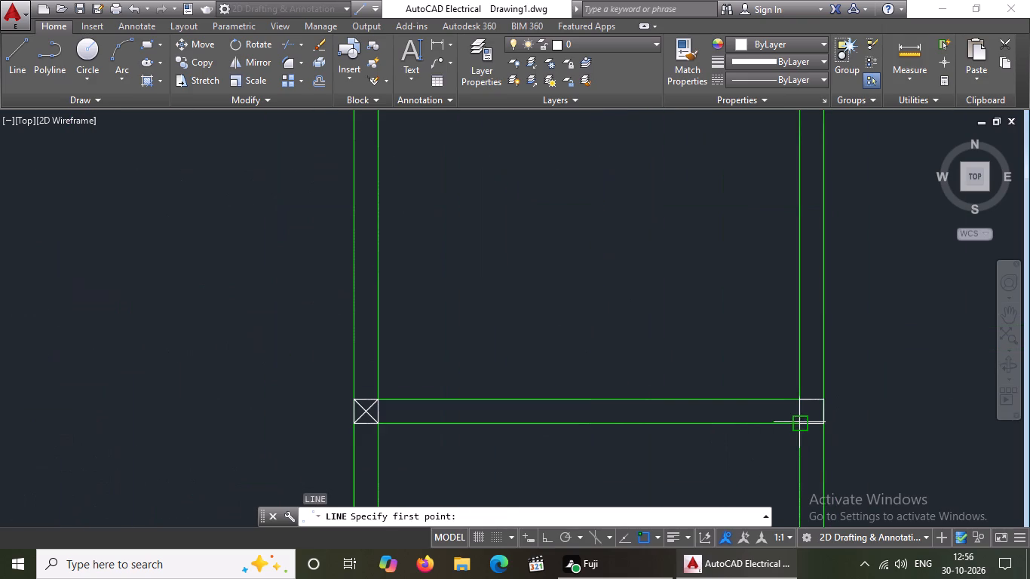
drag(825, 398, 832, 387)
key(Return)
key(l)
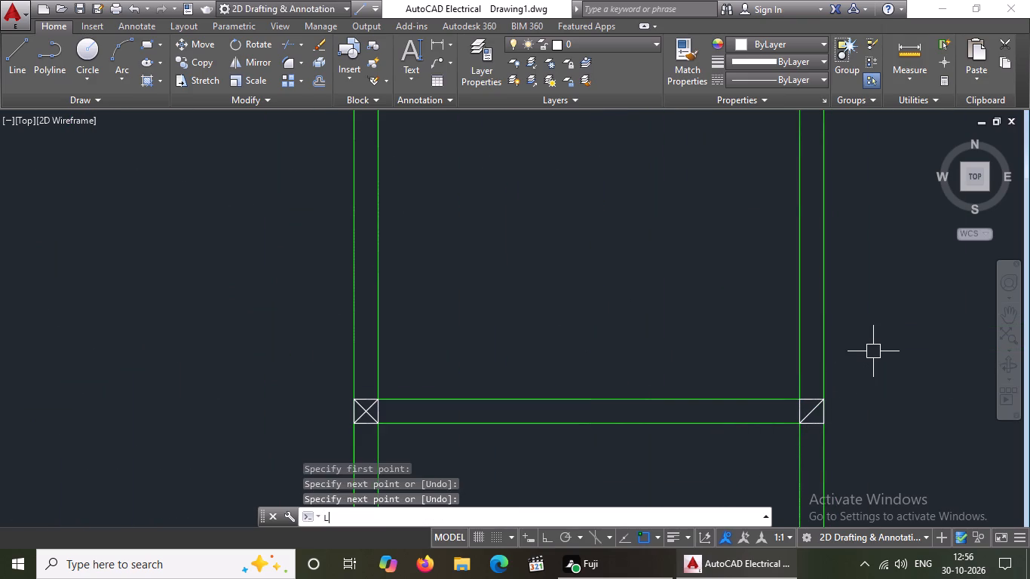
key(Return)
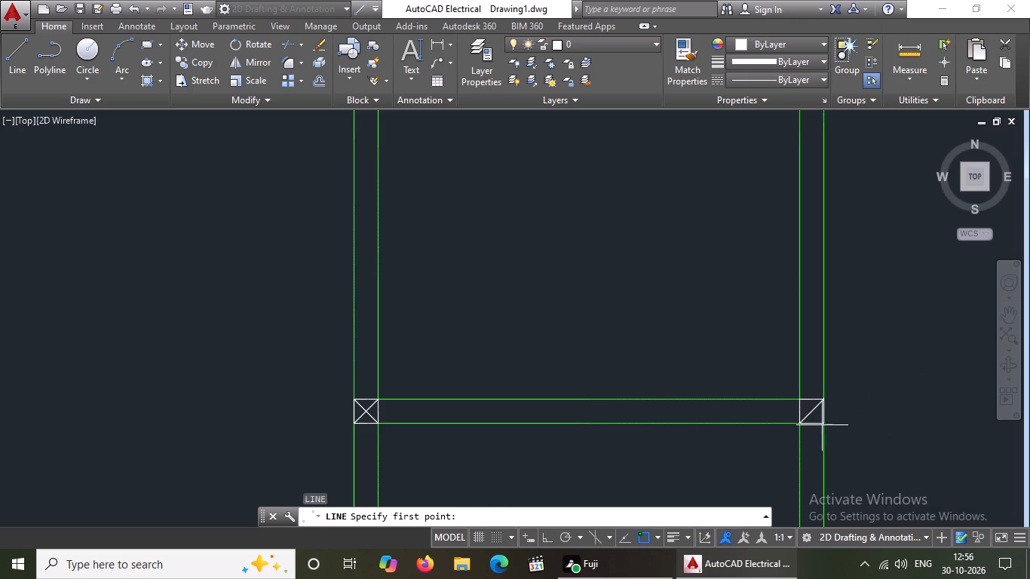
click(820, 421)
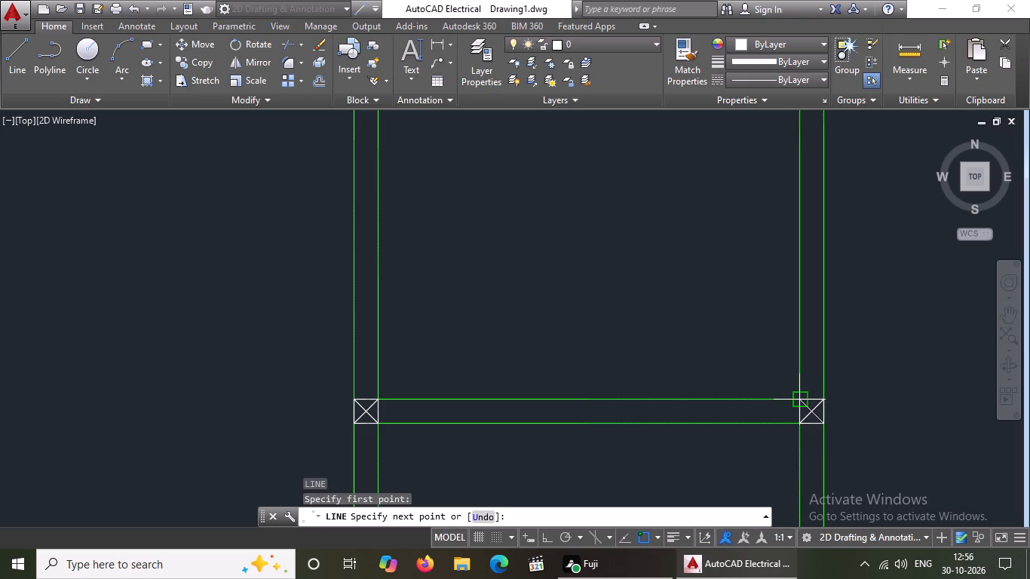
drag(800, 400, 794, 391)
key(Return)
Draw two crossing diagonals in the square at the living room's southeast corner, beside the parking area.
key(l)
key(Return)
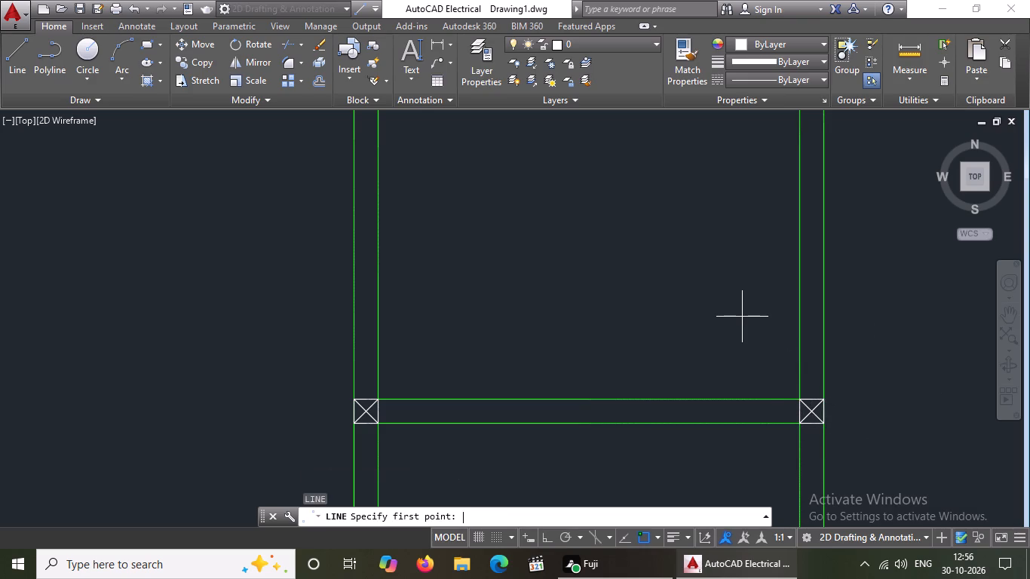
scroll(756, 308, down, 3)
scroll(682, 401, up, 2)
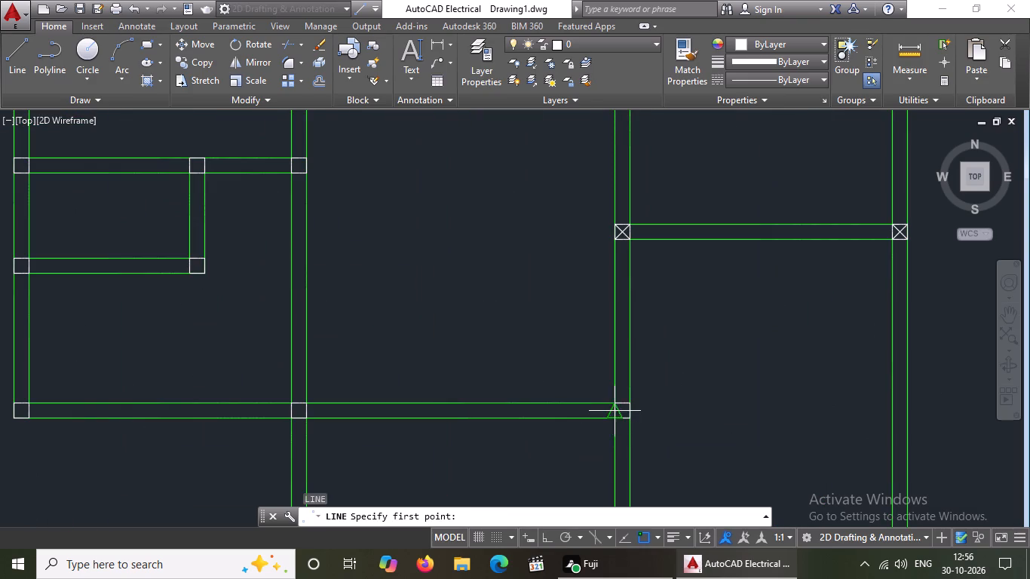
scroll(619, 412, up, 3)
drag(597, 441, 607, 427)
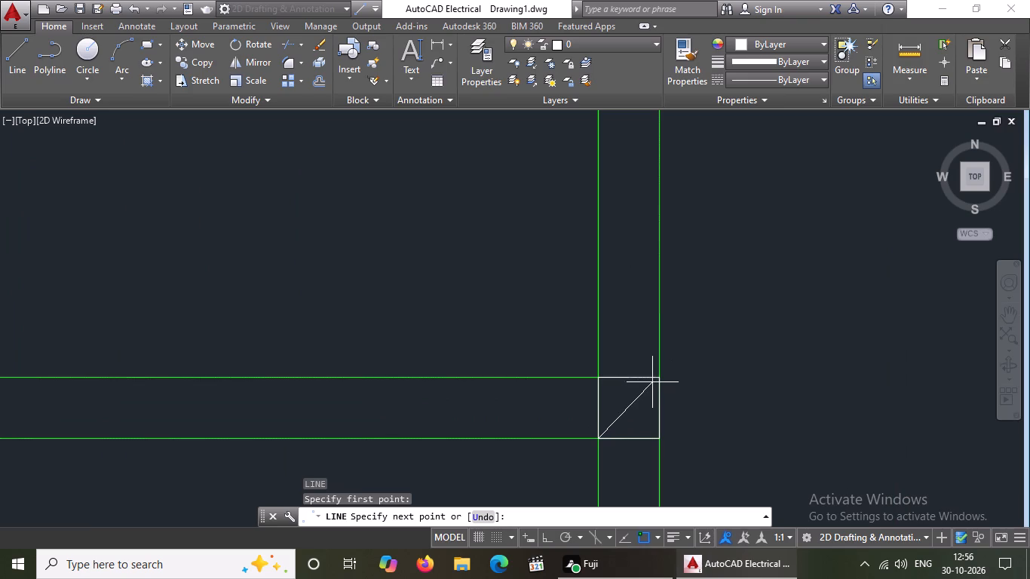
click(658, 378)
key(Return)
key(l)
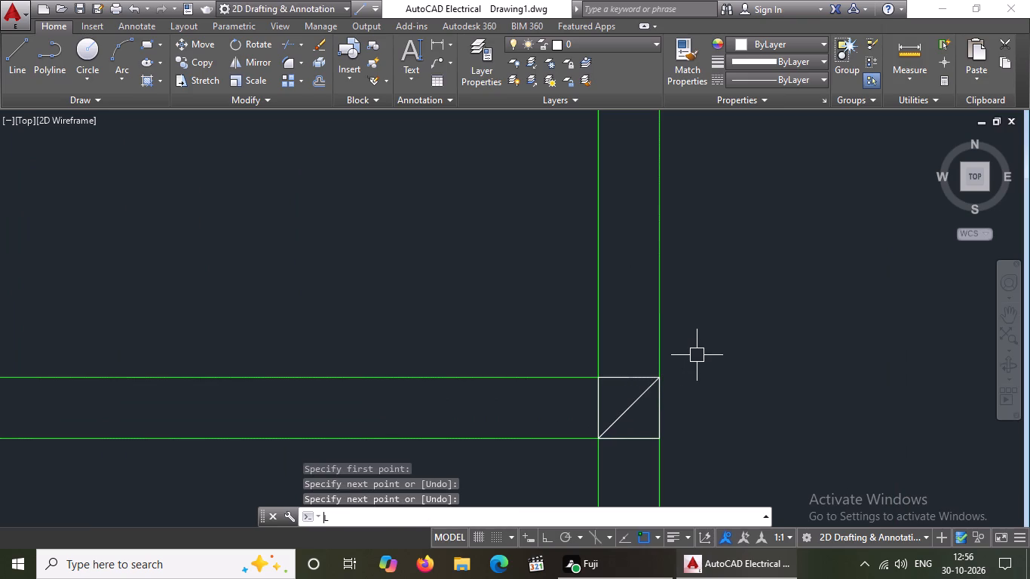
key(Return)
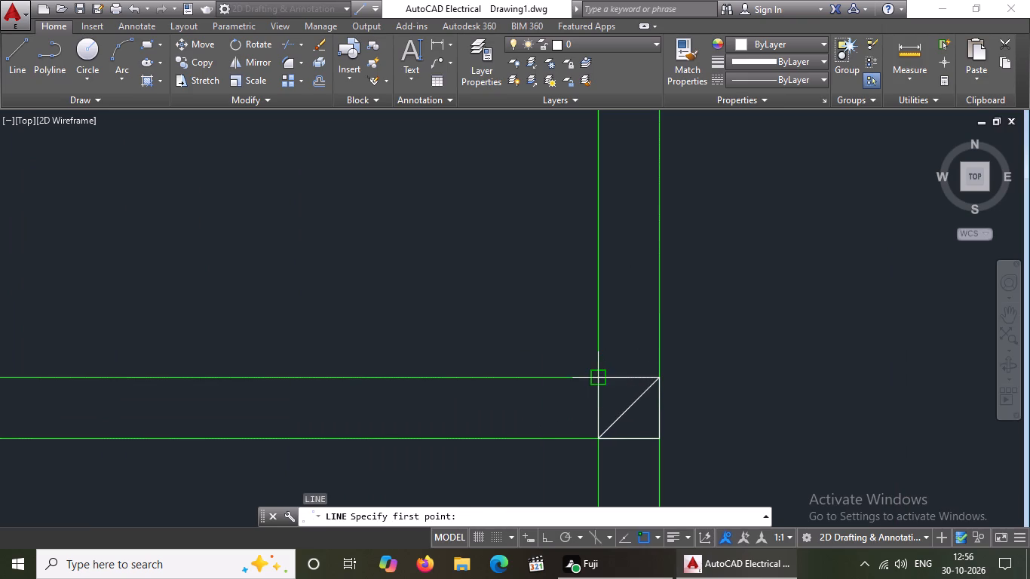
click(605, 375)
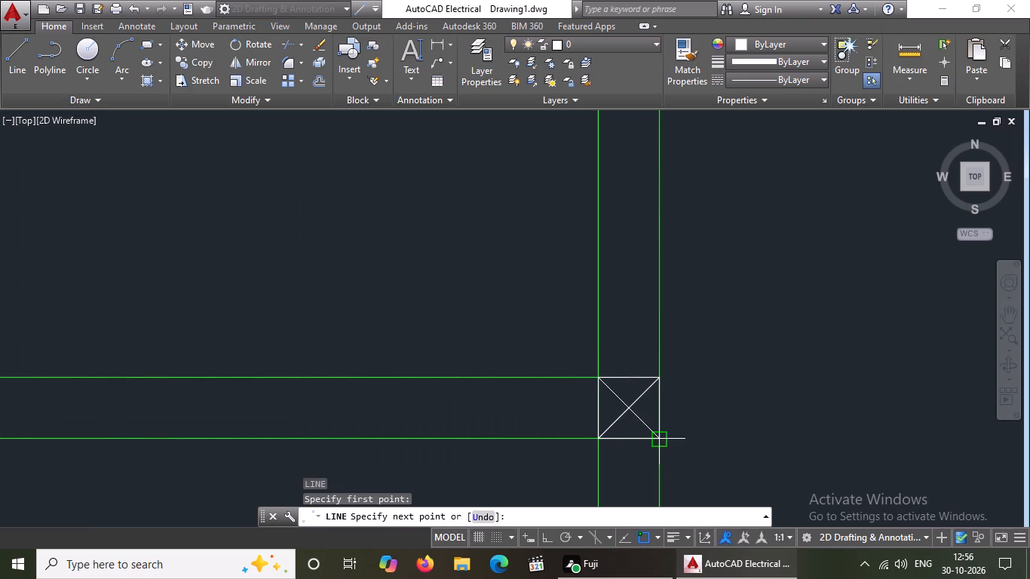
drag(661, 441, 678, 449)
key(Return)
Start a line for the diagonals of the next unmarked column square.
key(l)
key(Return)
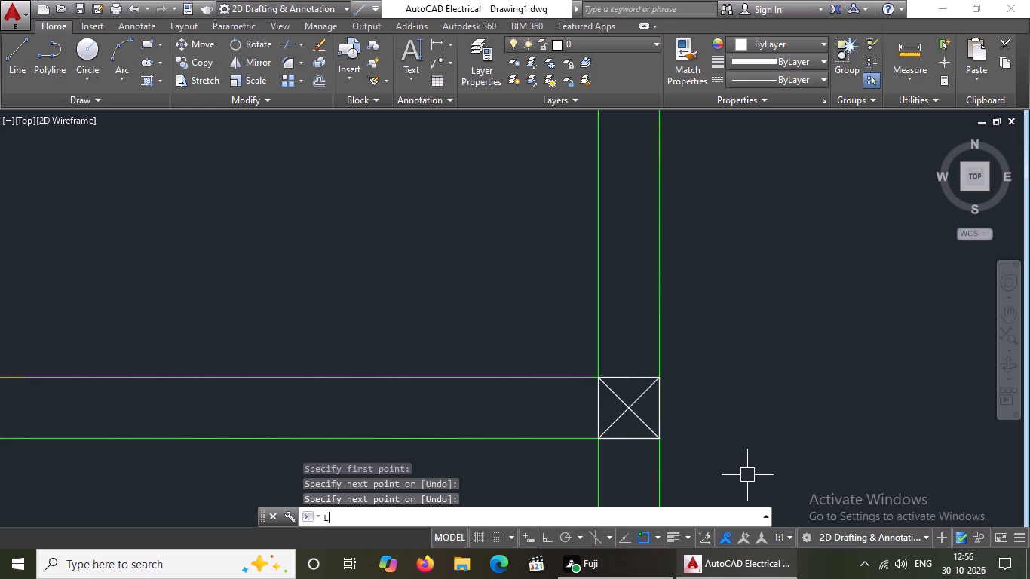